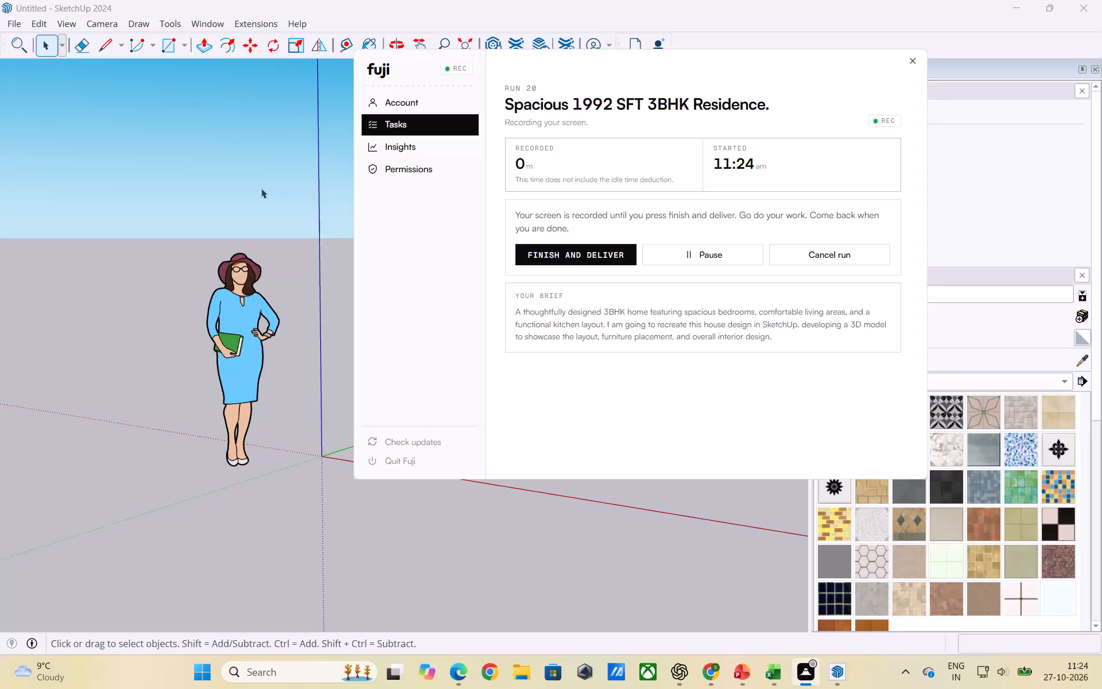
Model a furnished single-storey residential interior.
Switch to the empty SketchUp model and delete the default standing woman figure near the origin.
click(261, 188)
scroll(646, 328, down, 2)
scroll(646, 328, up, 3)
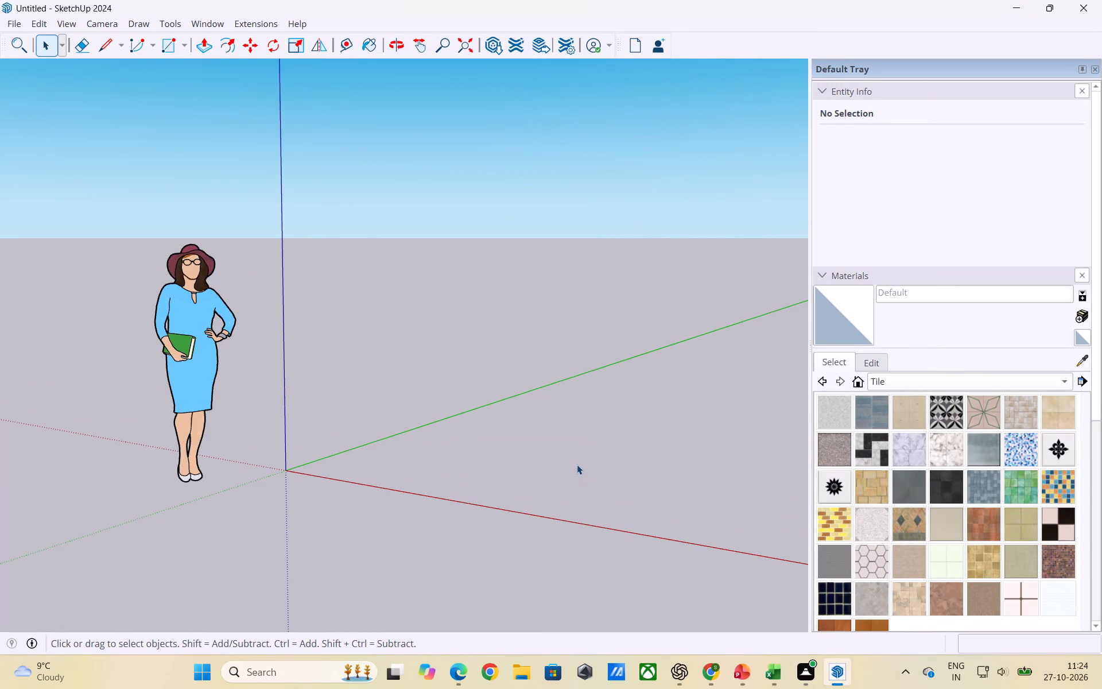
scroll(577, 463, down, 12)
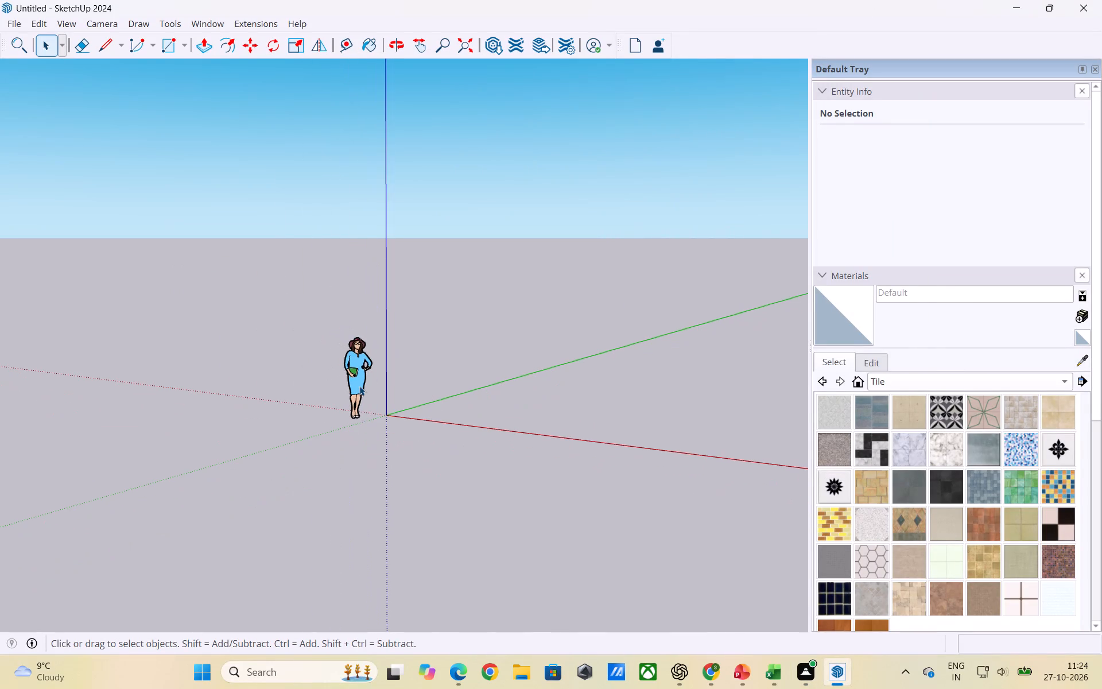
click(358, 386)
key(Delete)
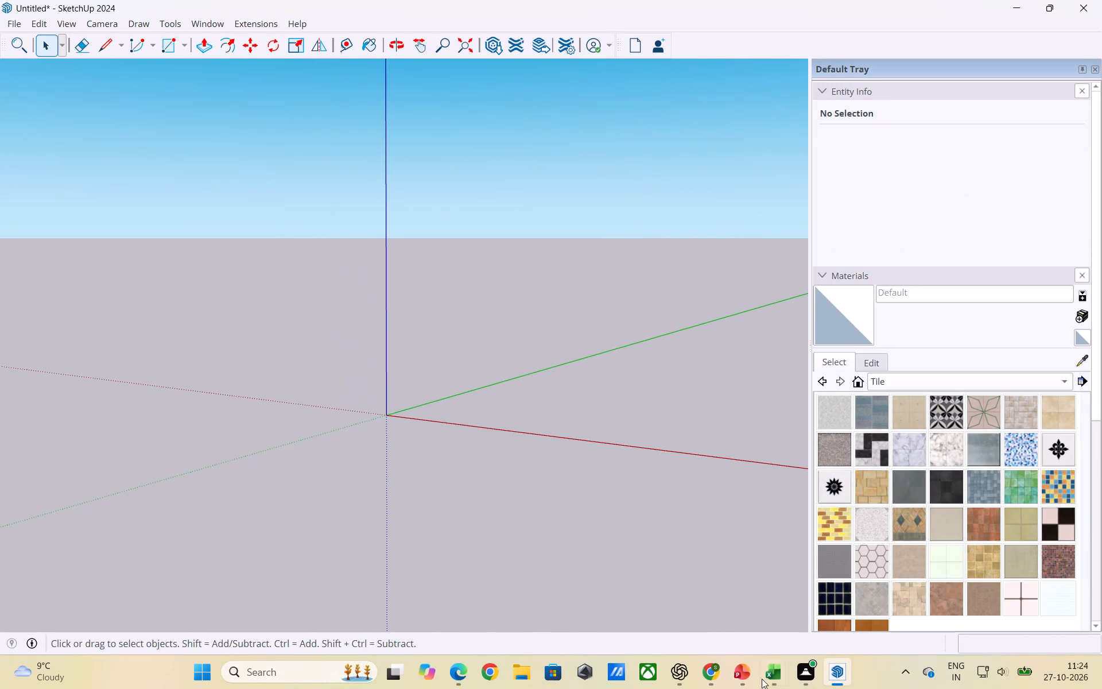
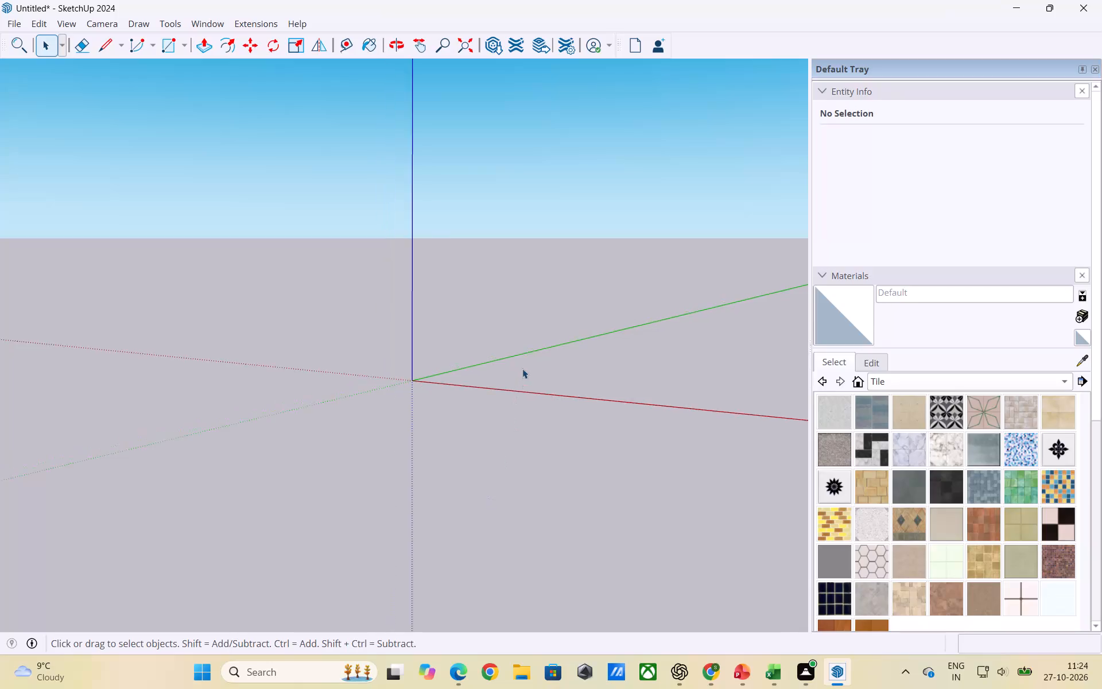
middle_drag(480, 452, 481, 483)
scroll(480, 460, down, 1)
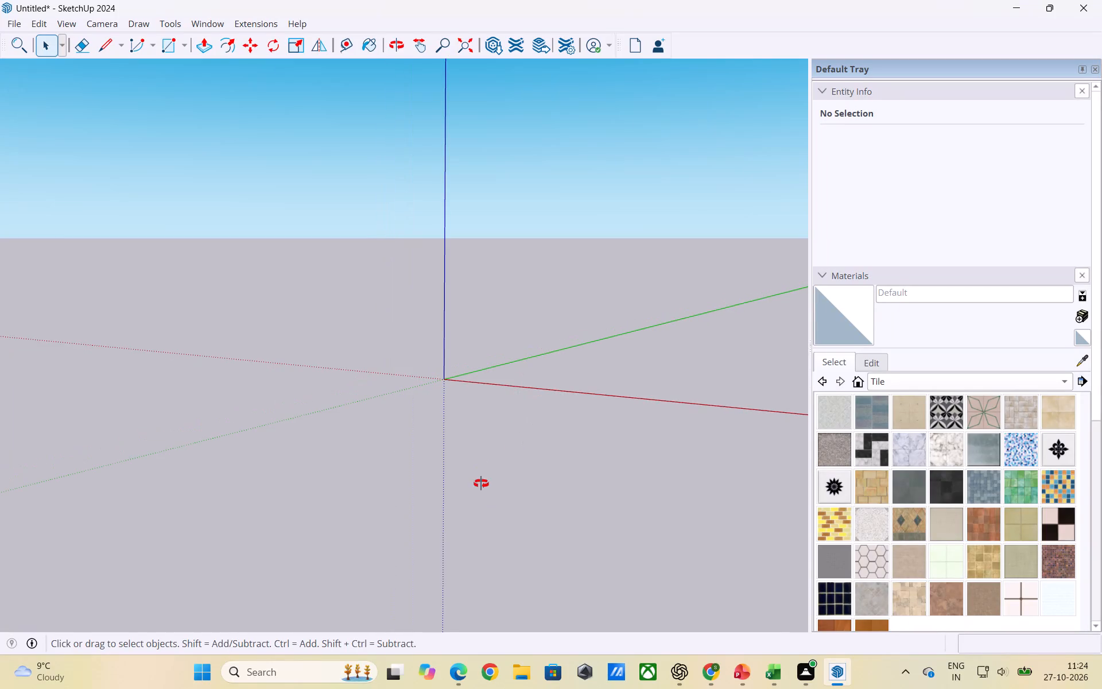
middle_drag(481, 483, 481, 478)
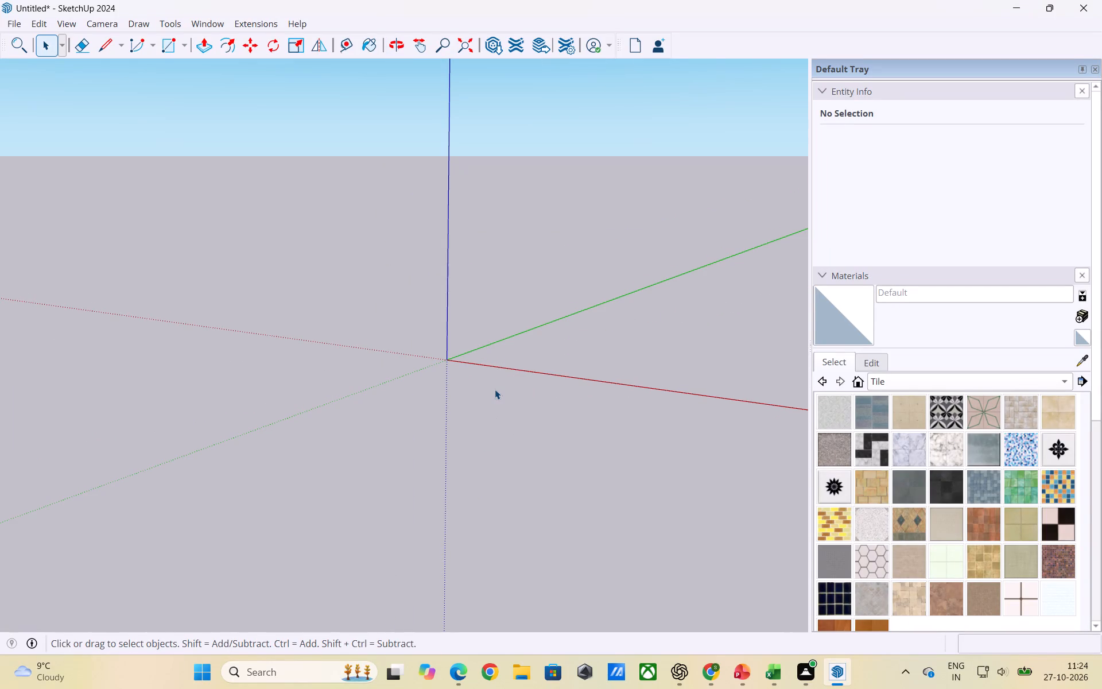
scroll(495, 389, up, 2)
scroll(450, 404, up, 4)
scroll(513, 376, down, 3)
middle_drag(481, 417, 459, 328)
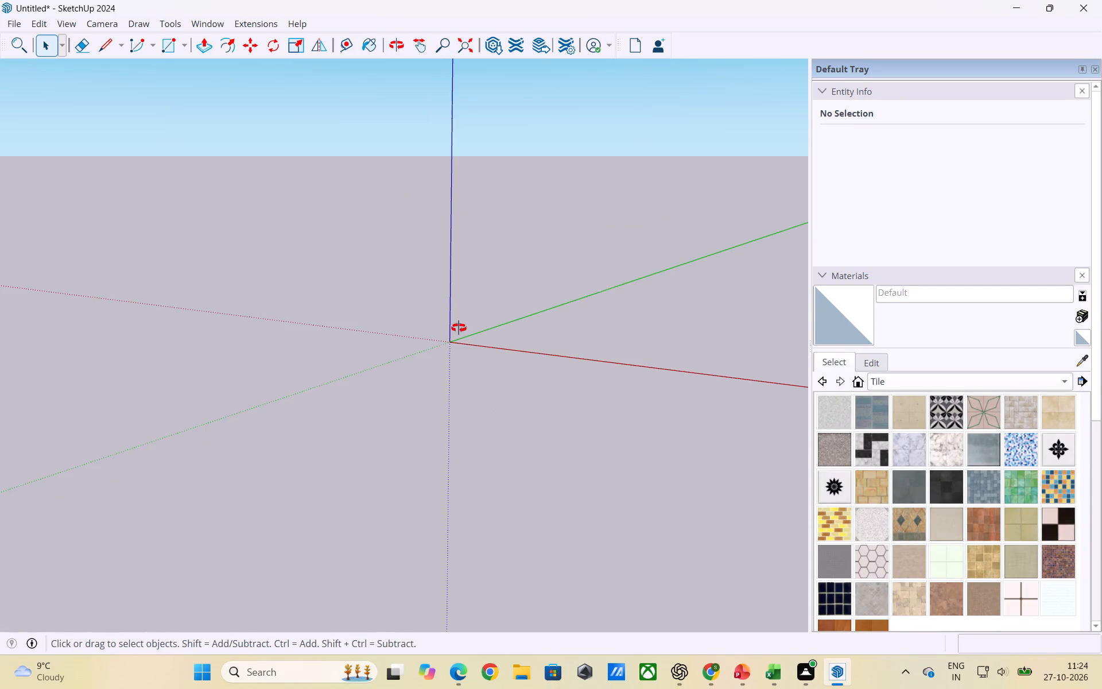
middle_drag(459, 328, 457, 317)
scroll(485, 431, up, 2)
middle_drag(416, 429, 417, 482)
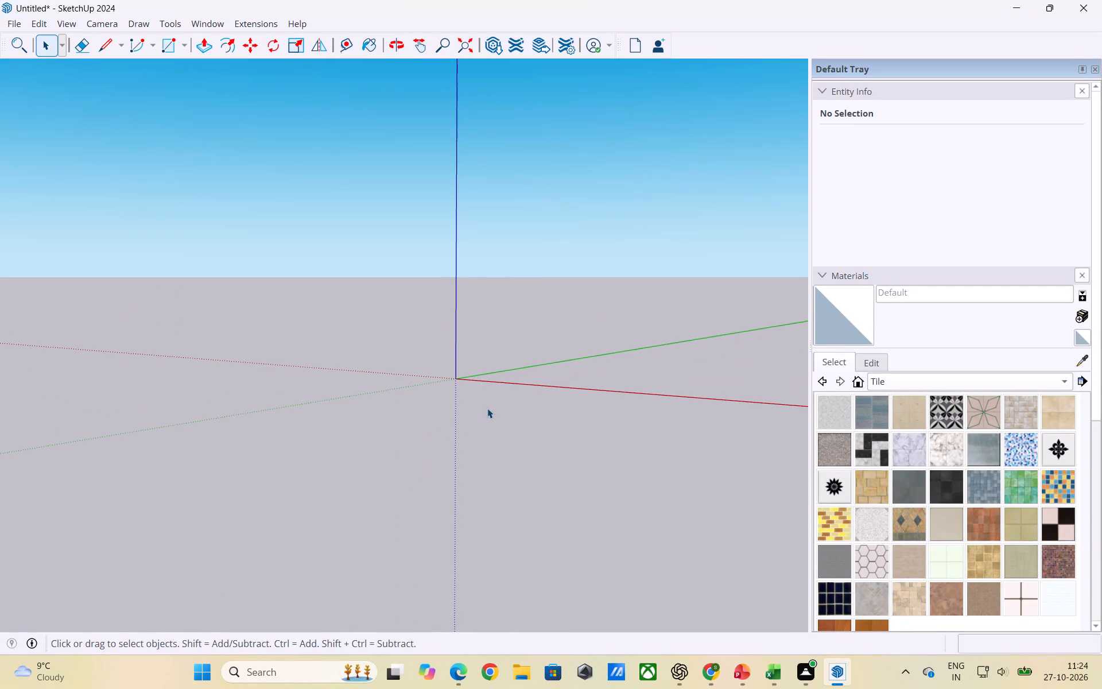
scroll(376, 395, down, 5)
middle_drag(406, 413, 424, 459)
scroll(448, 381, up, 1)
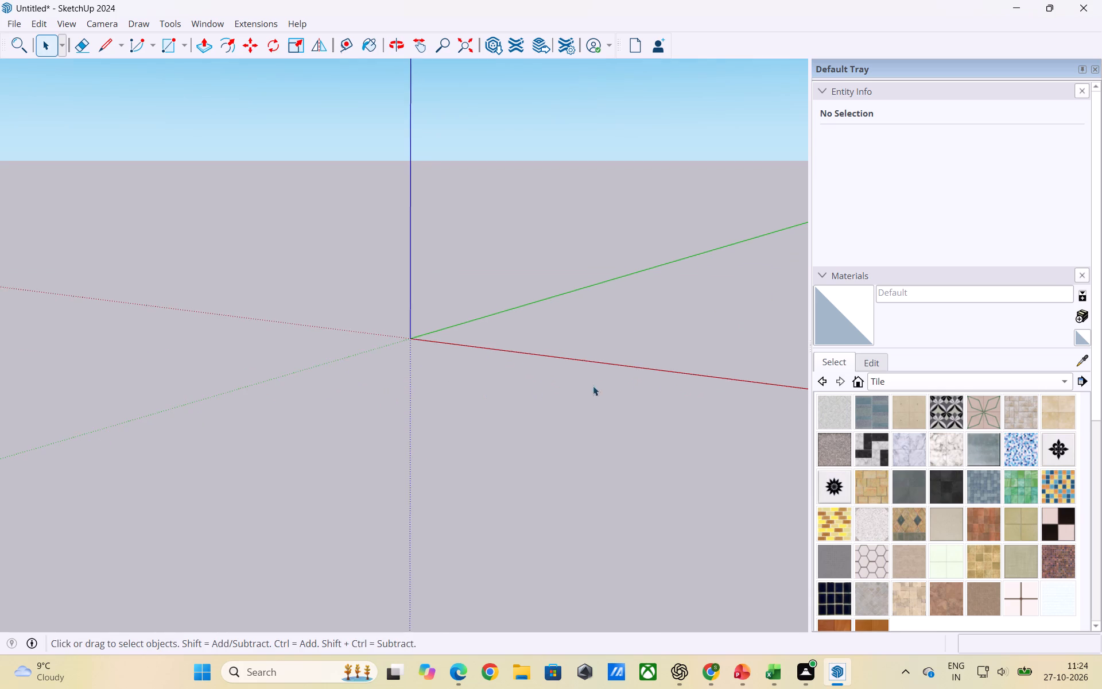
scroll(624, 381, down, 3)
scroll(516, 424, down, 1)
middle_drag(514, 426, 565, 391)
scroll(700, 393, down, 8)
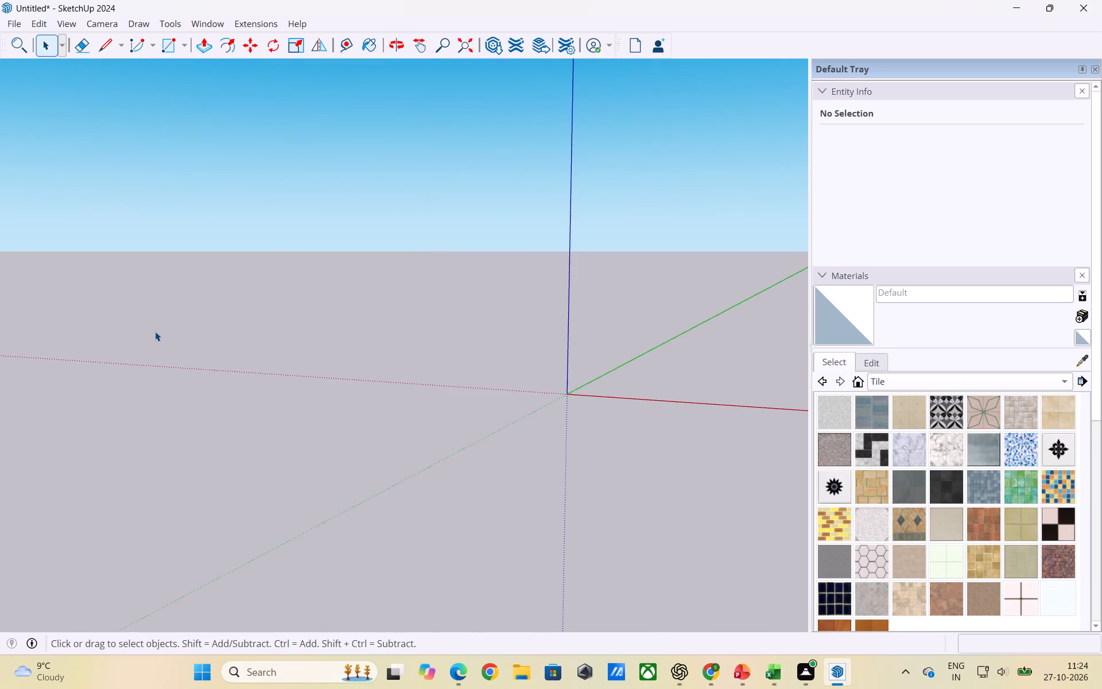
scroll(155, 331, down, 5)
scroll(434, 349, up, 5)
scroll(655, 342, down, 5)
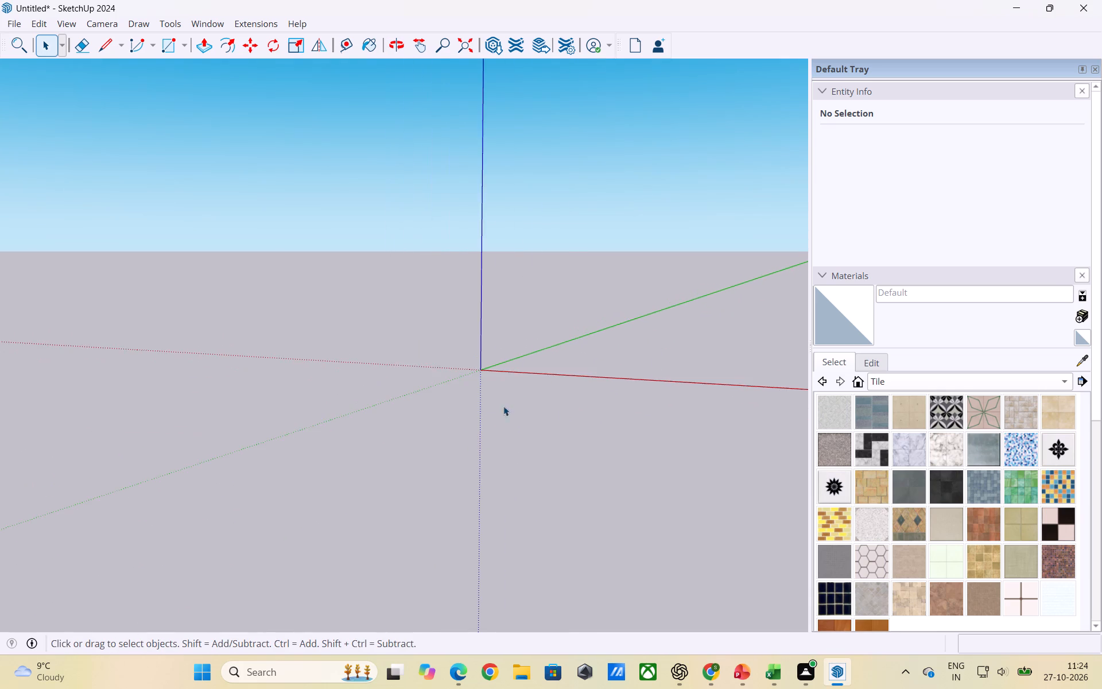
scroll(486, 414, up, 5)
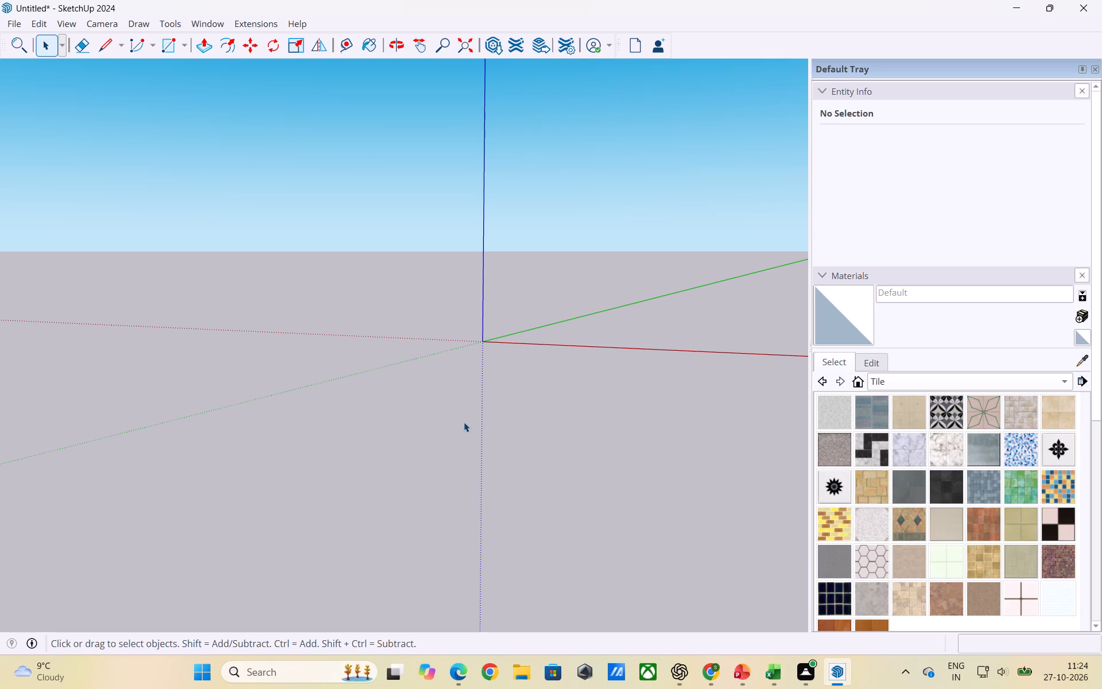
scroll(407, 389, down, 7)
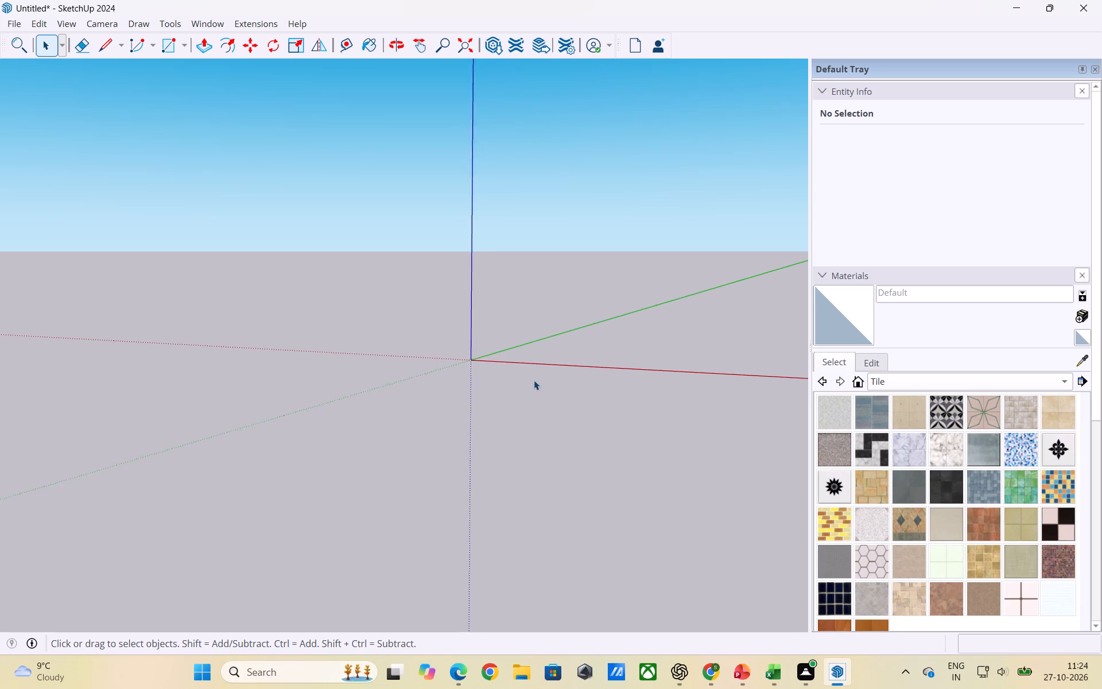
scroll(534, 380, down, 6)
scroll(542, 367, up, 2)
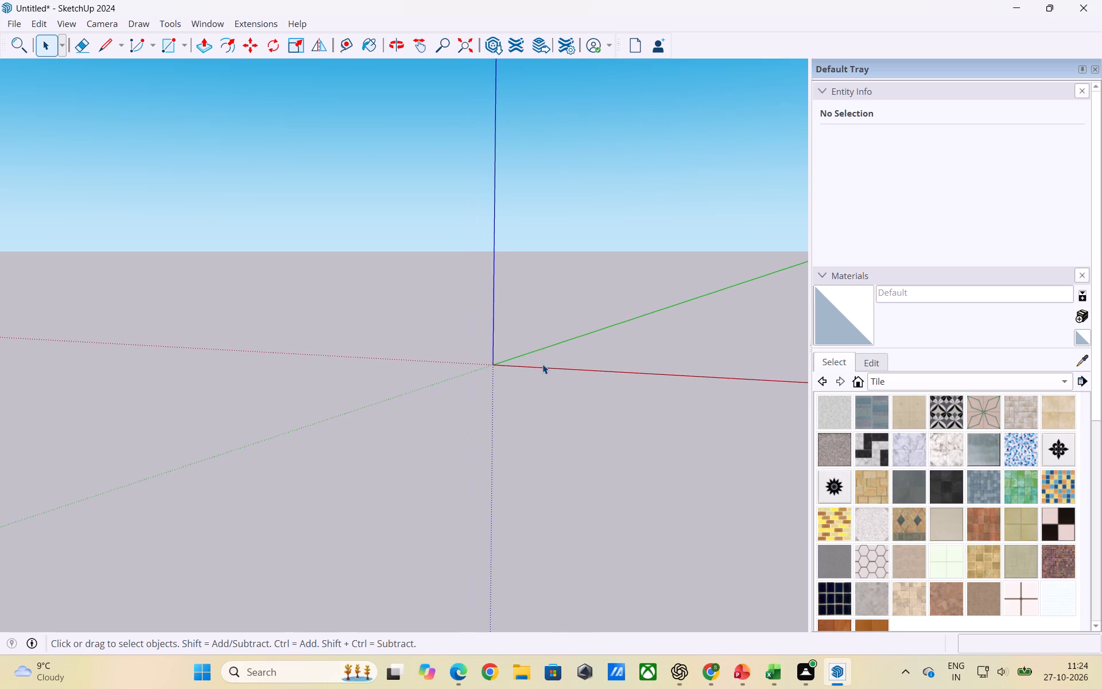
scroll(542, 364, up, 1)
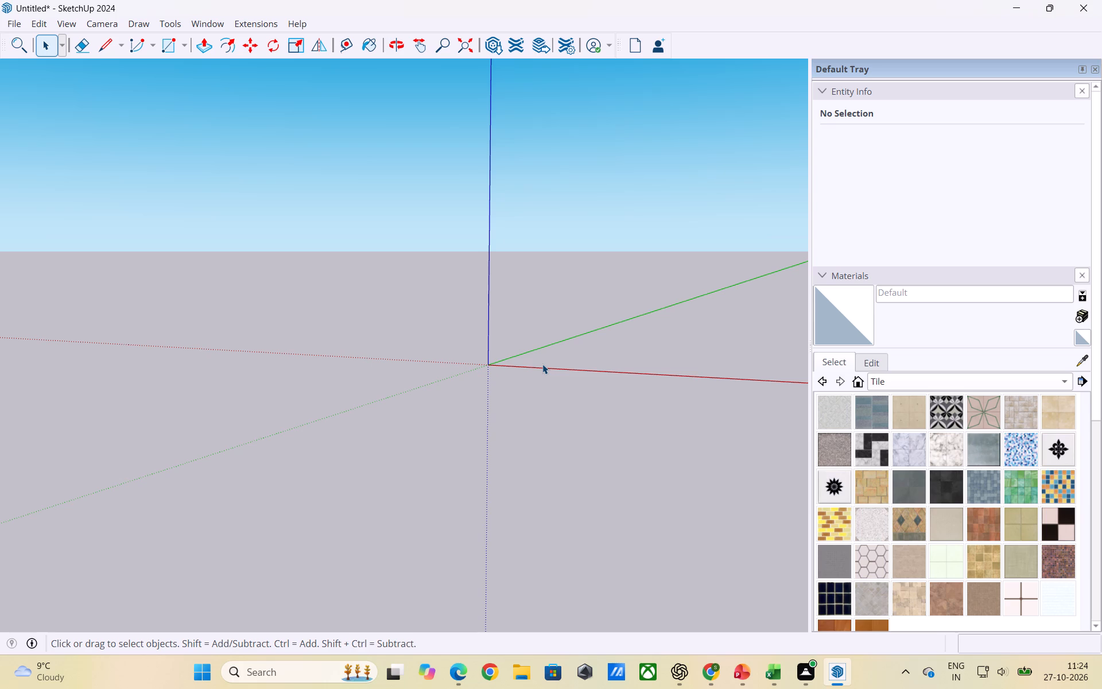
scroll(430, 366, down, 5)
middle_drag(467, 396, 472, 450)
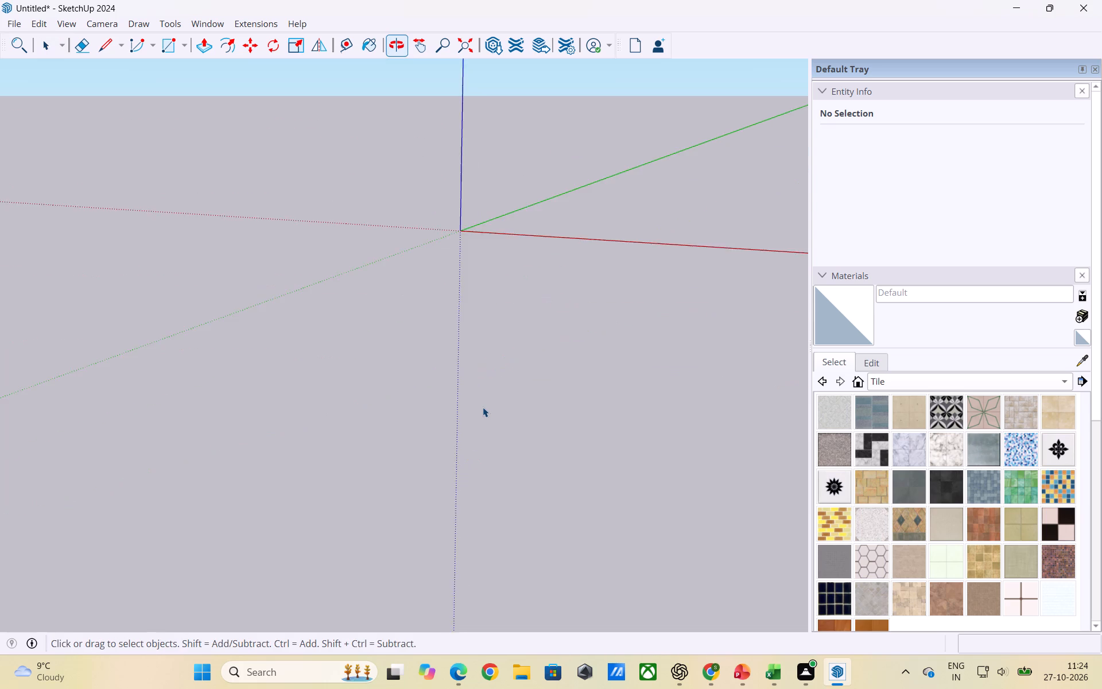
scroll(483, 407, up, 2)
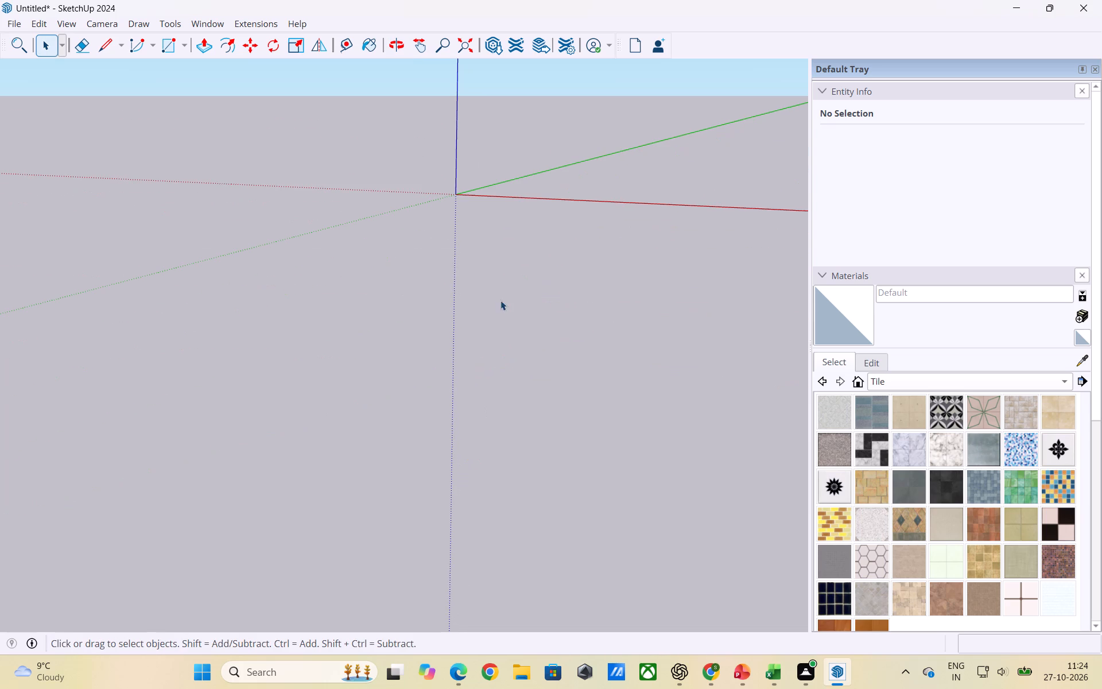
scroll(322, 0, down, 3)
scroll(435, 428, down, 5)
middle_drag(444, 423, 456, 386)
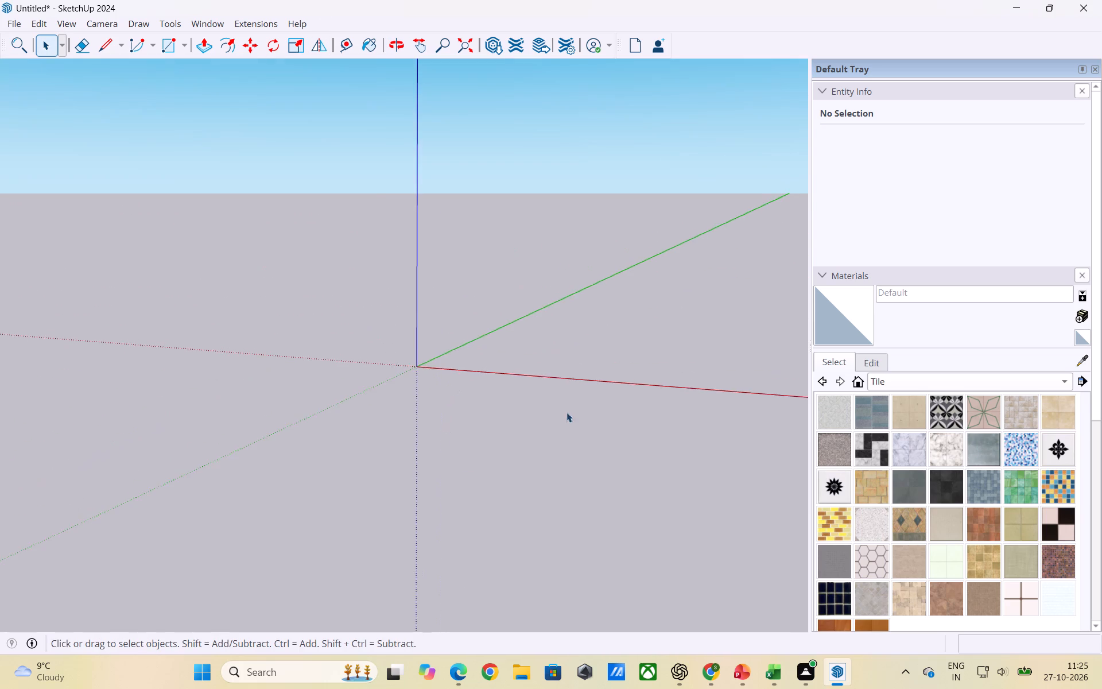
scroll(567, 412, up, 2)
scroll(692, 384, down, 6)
Import the 1992SFT 3BHK DWG floor plan from the SEP 19TH folder under Work done pdf, SEP 2026, SEP.
click(10, 24)
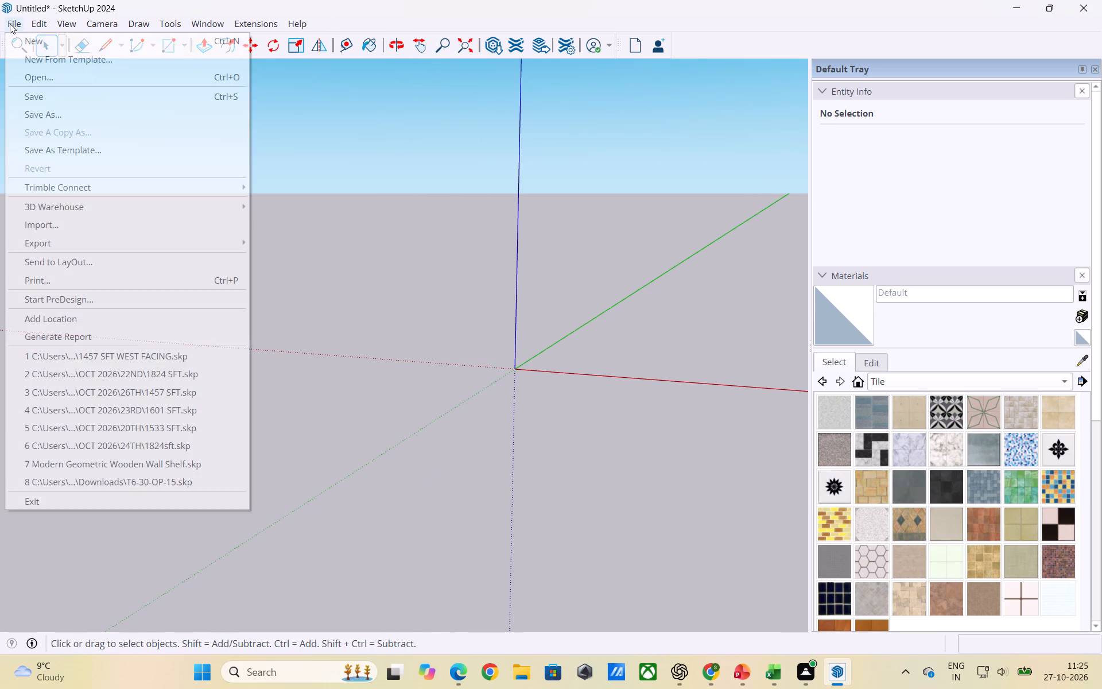
click(56, 229)
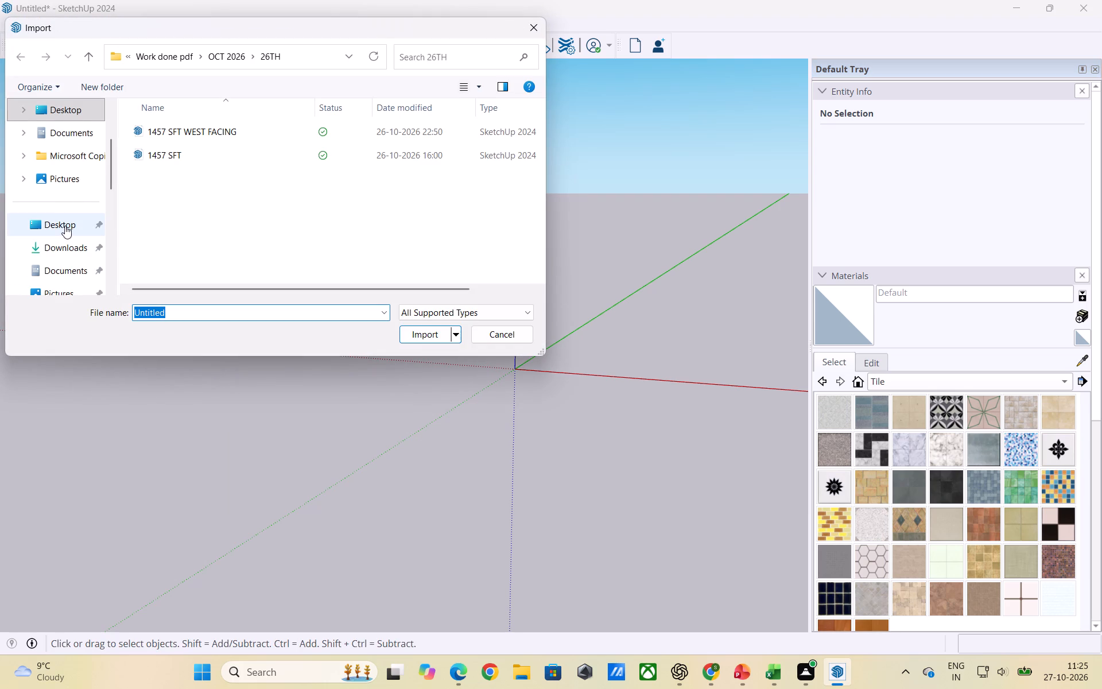
click(65, 226)
double_click(150, 128)
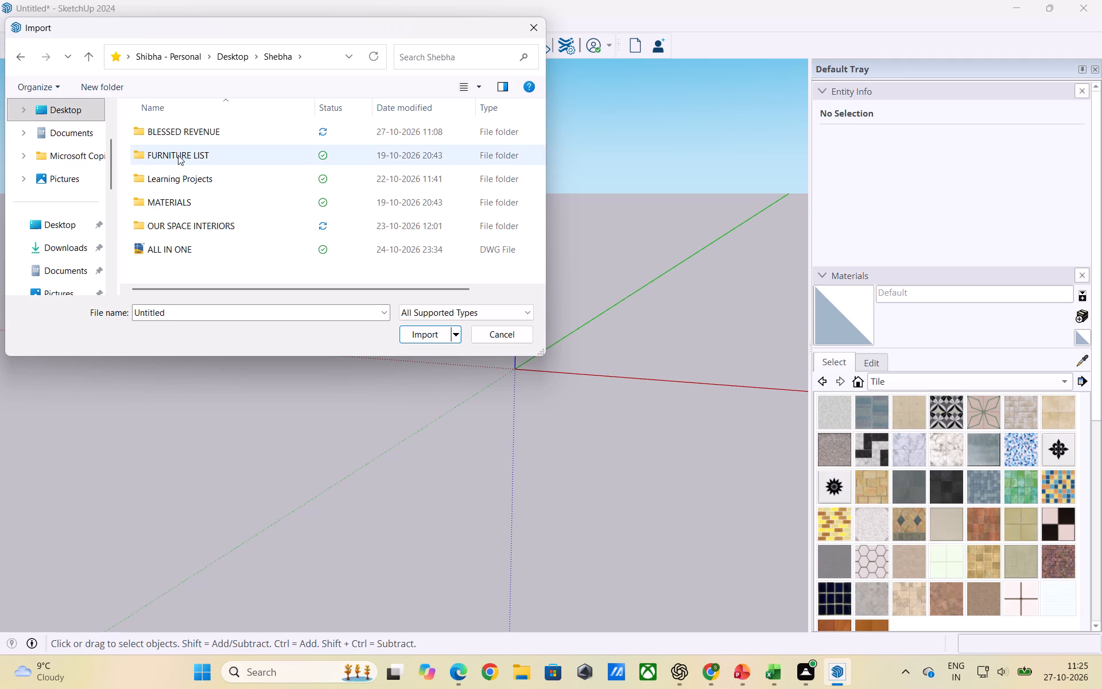
double_click(190, 127)
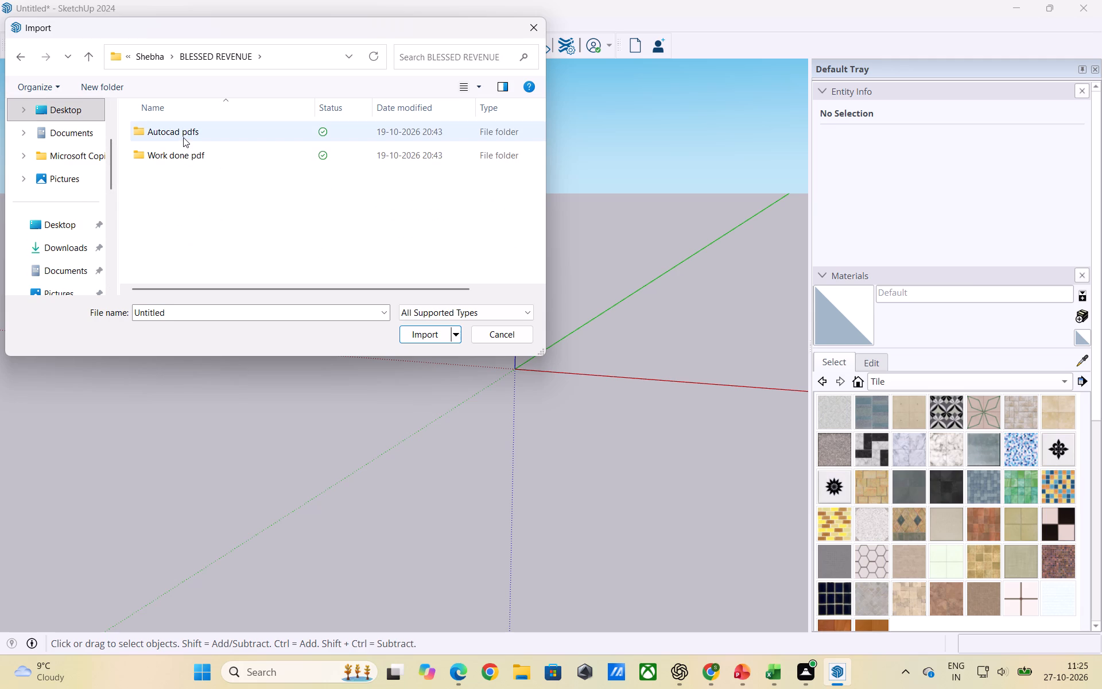
double_click(183, 153)
double_click(168, 137)
scroll(209, 217, down, 2)
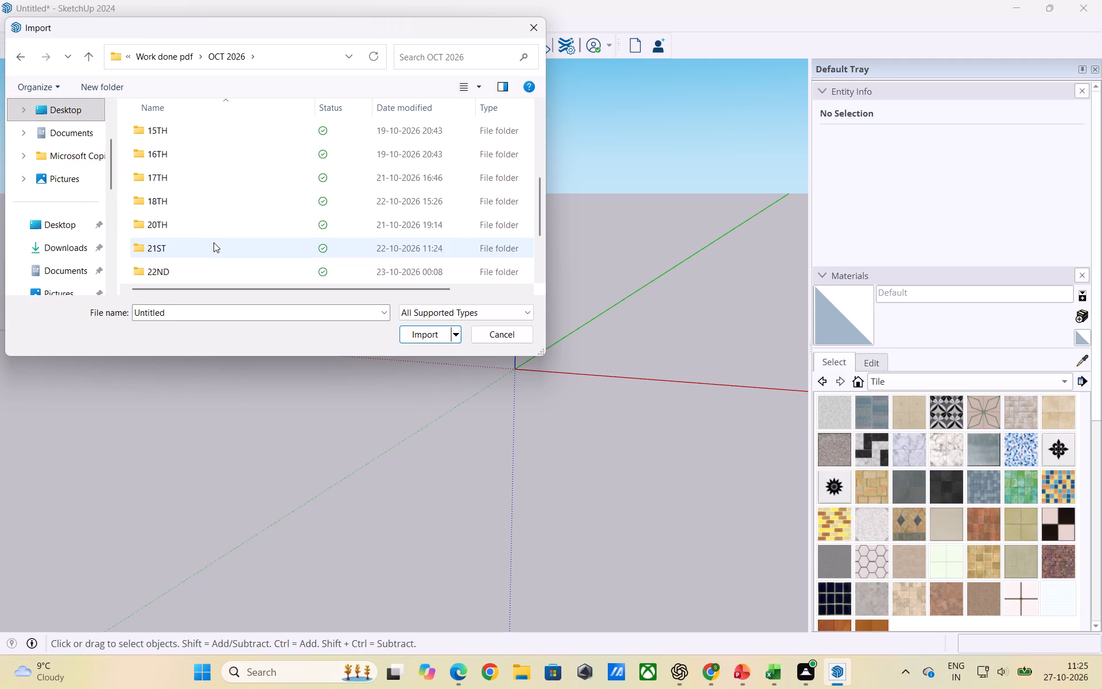
scroll(214, 242, down, 8)
scroll(188, 178, up, 2)
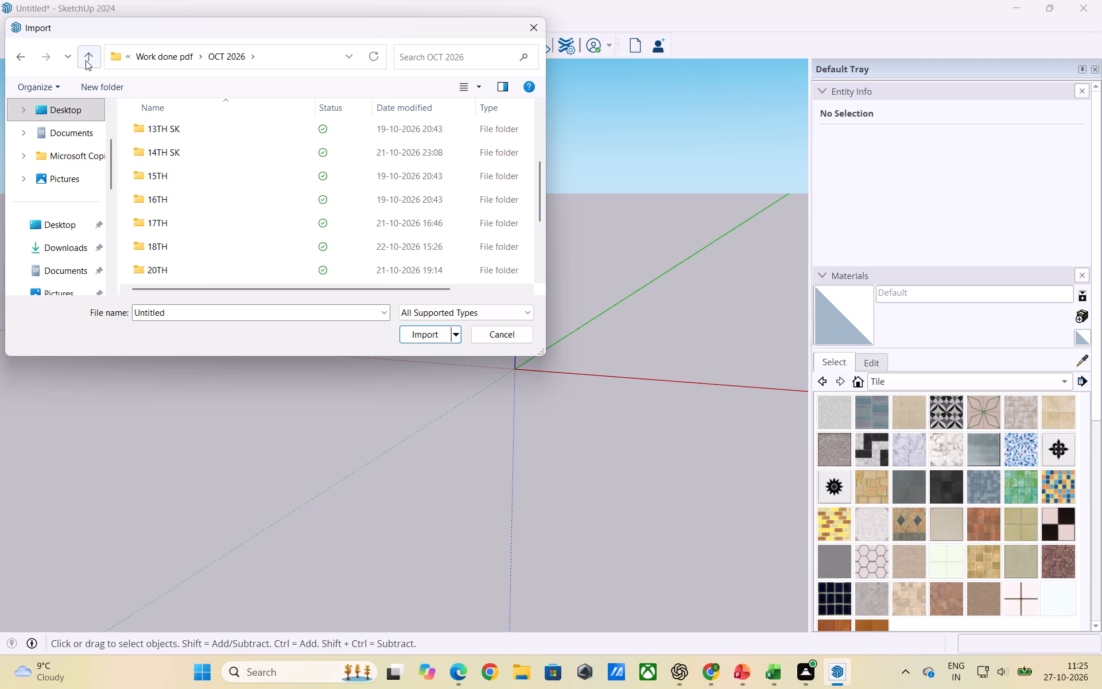
click(86, 60)
double_click(174, 153)
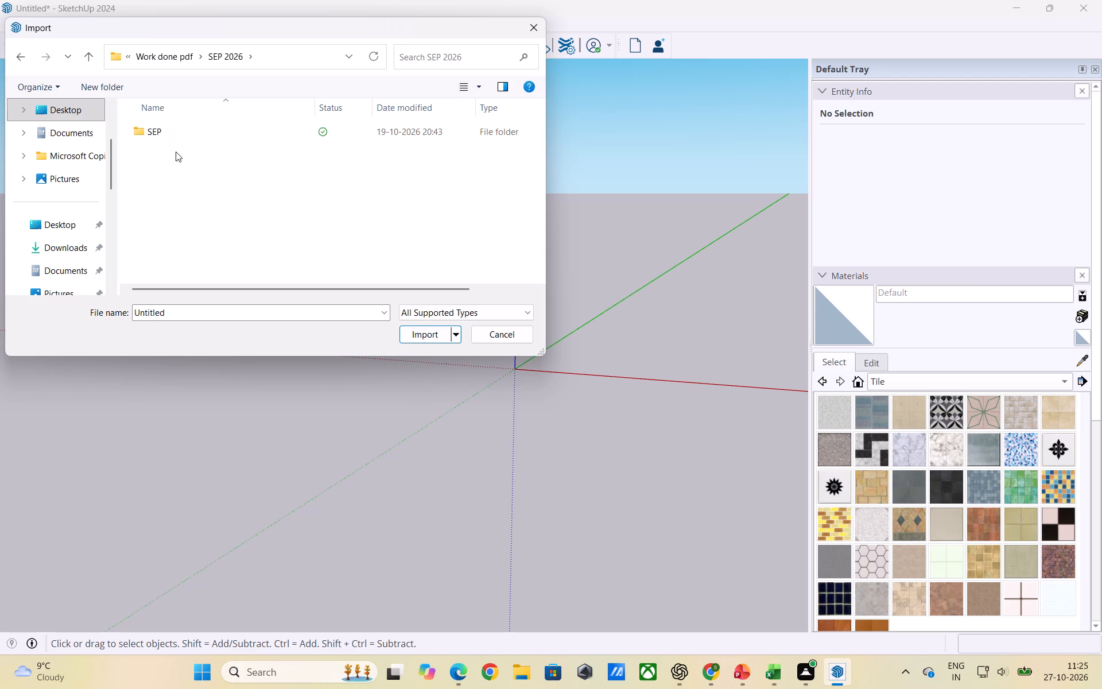
double_click(170, 133)
scroll(222, 257, down, 6)
double_click(196, 204)
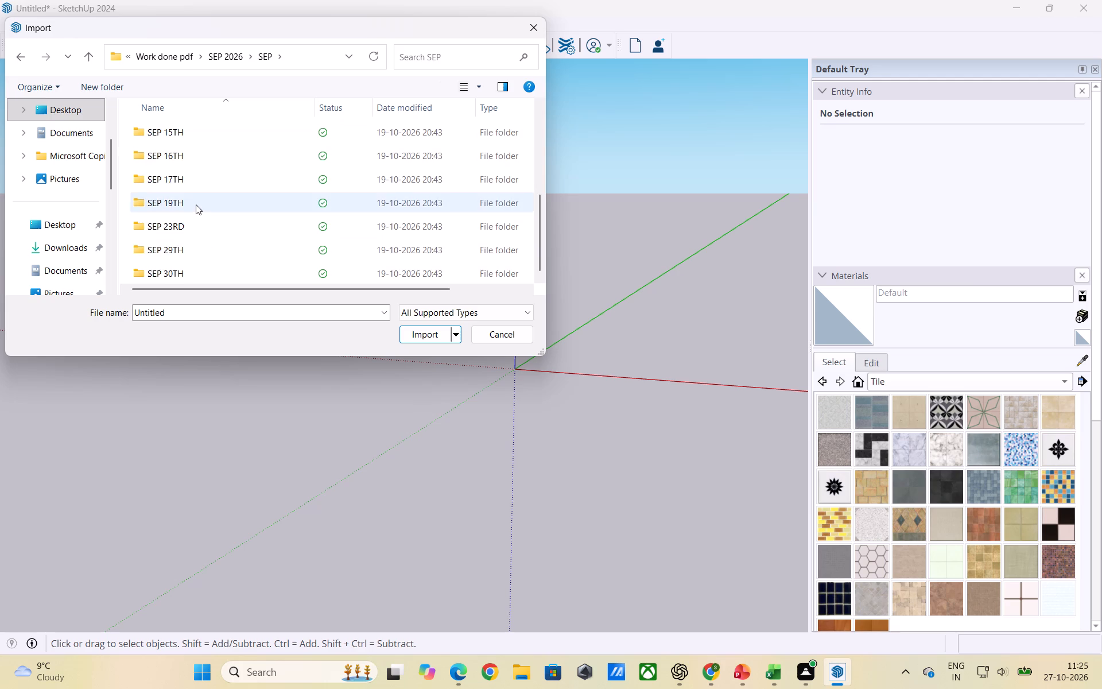
click(193, 160)
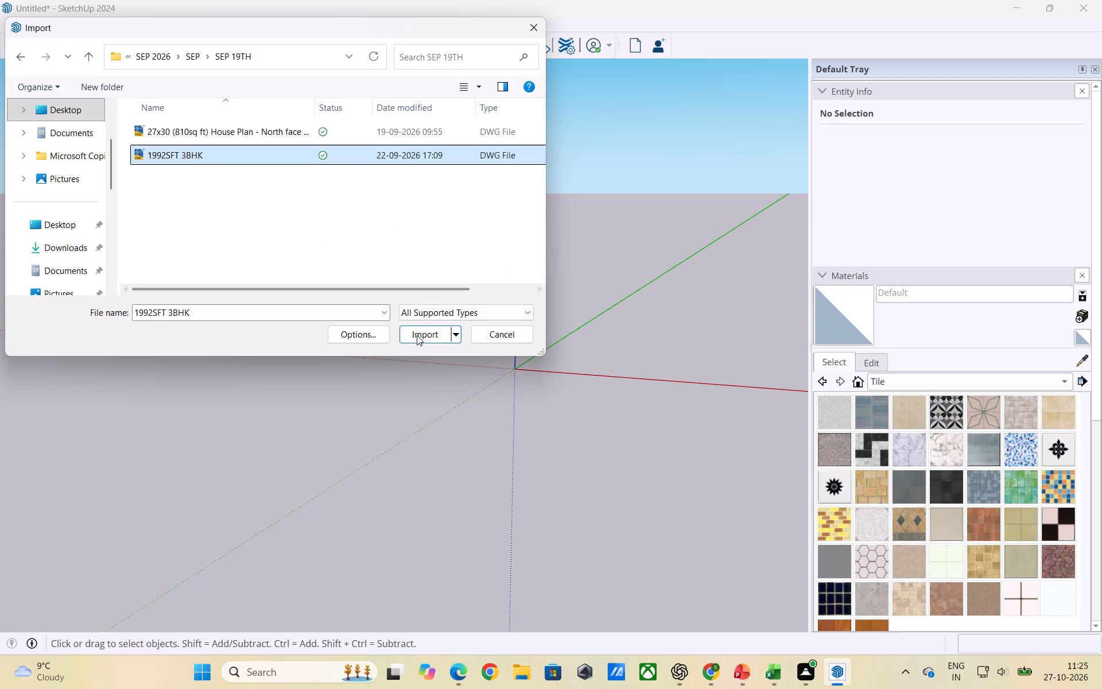
click(417, 335)
click(600, 435)
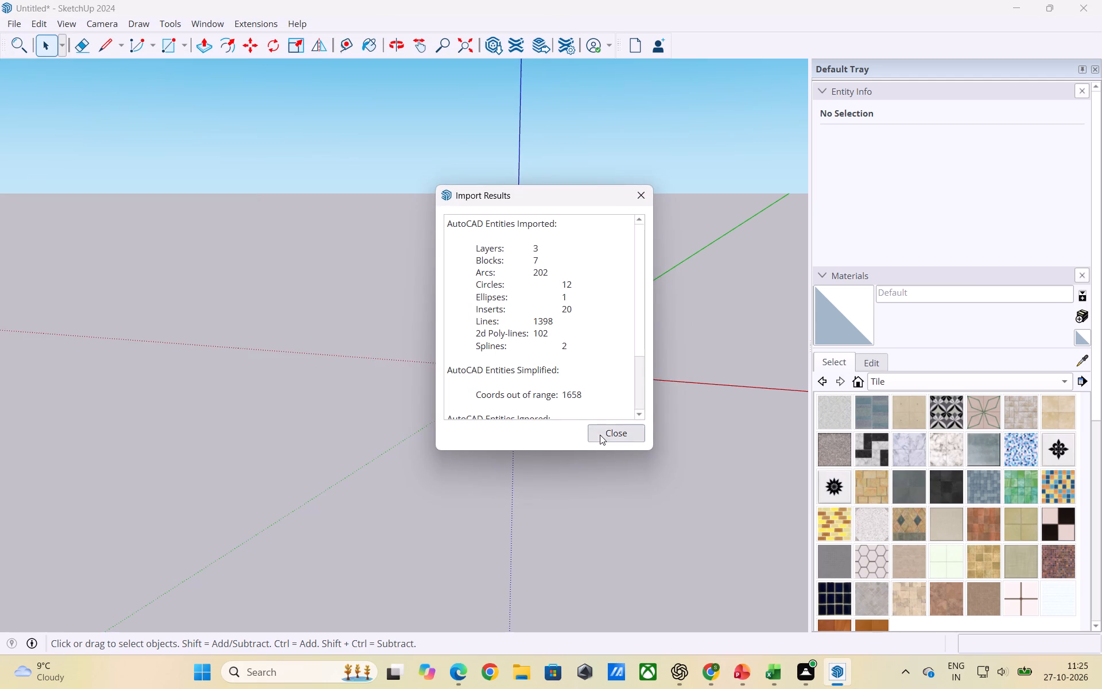
click(15, 22)
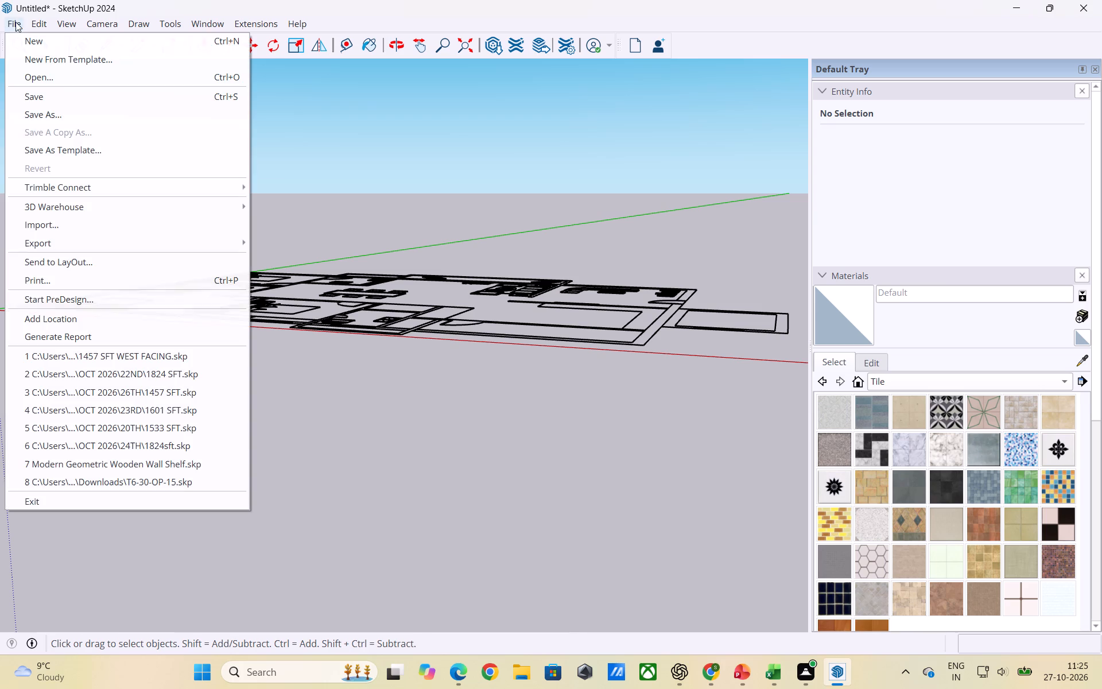
click(45, 230)
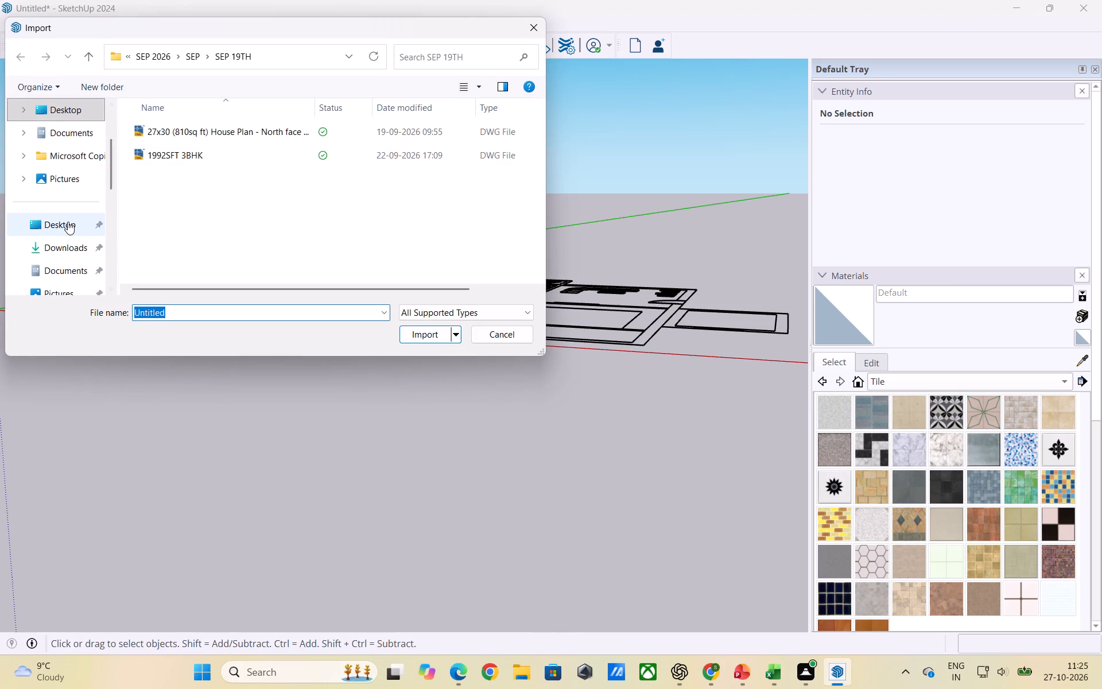
click(68, 222)
scroll(67, 222, up, 4)
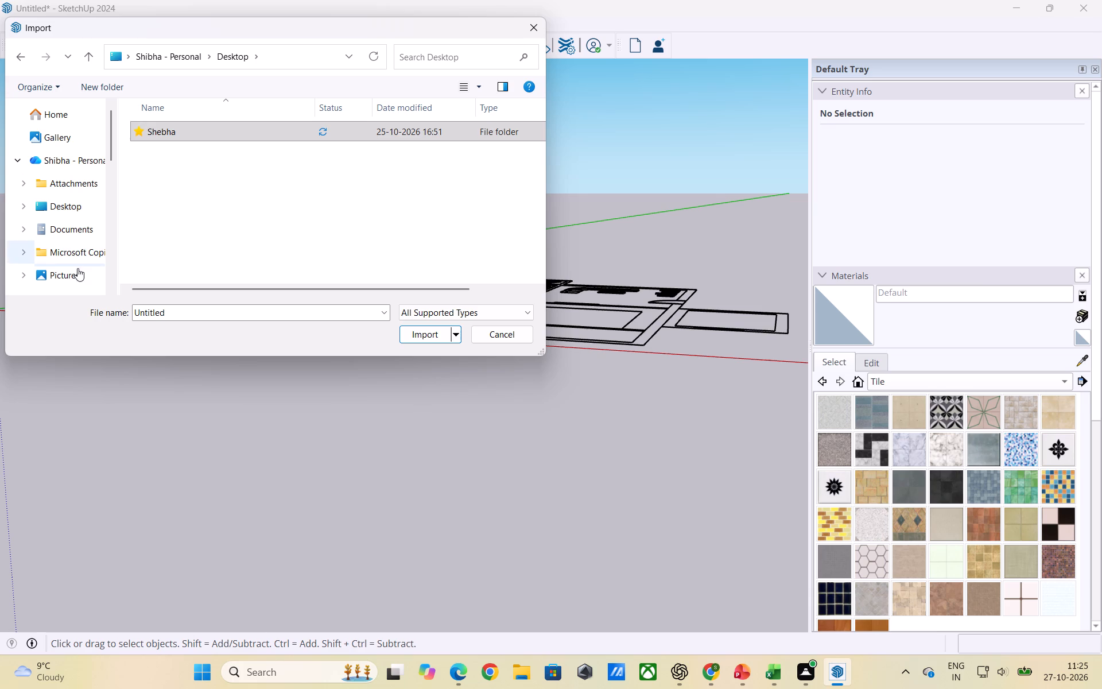
click(70, 274)
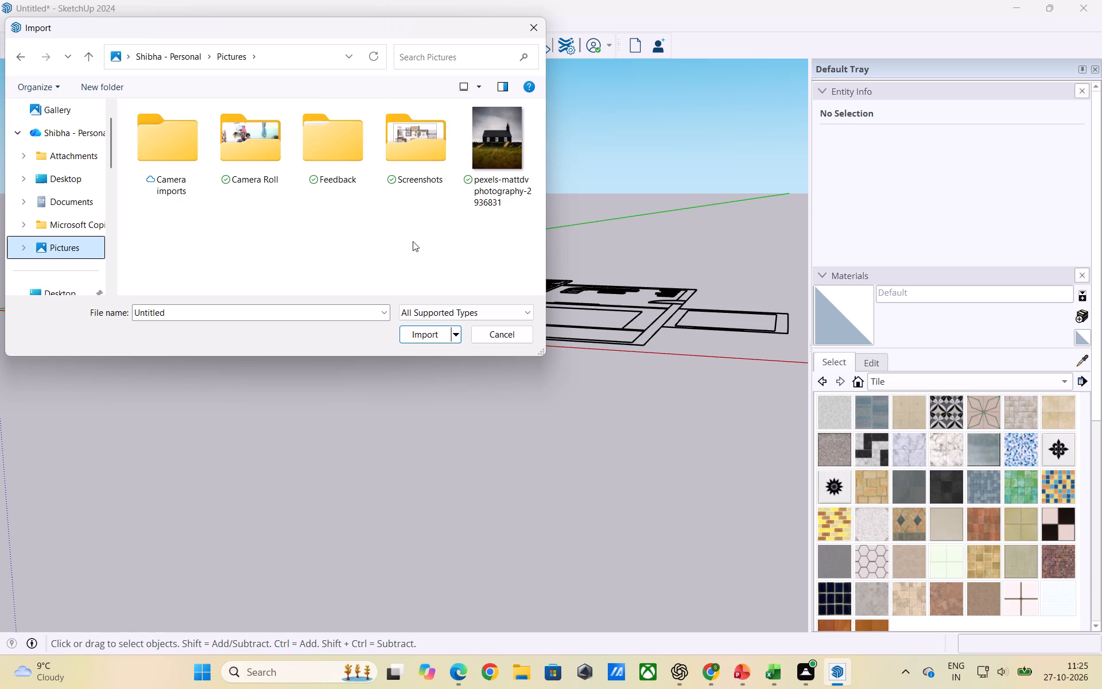
double_click(424, 142)
scroll(398, 248, down, 8)
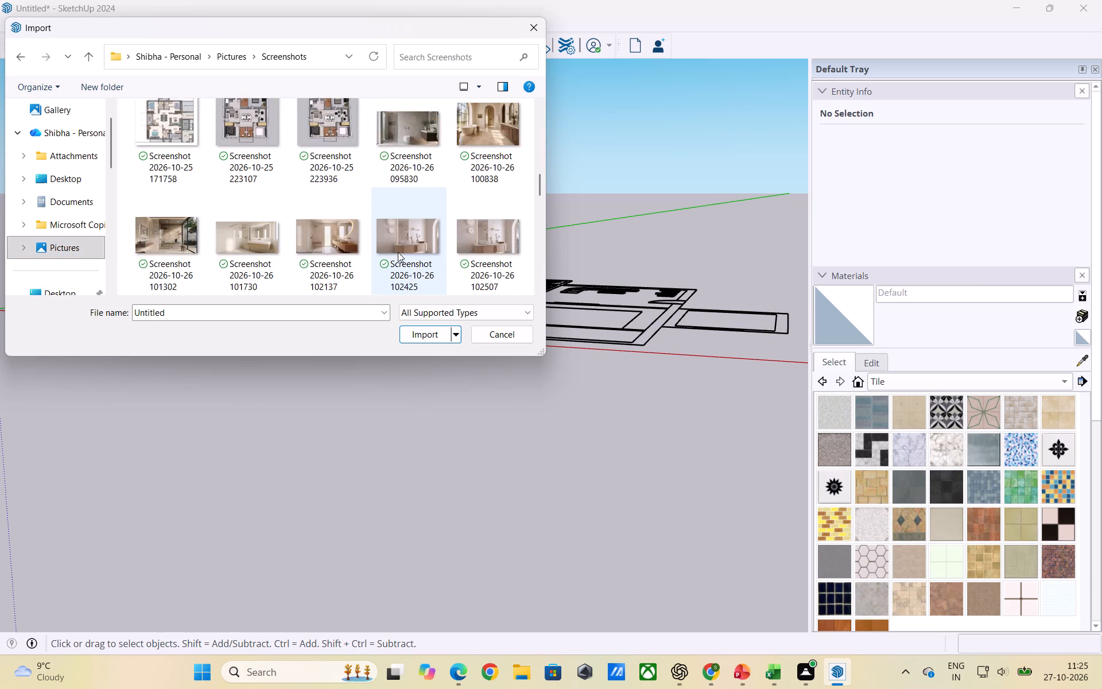
scroll(398, 252, down, 18)
scroll(418, 260, up, 1)
scroll(453, 260, down, 3)
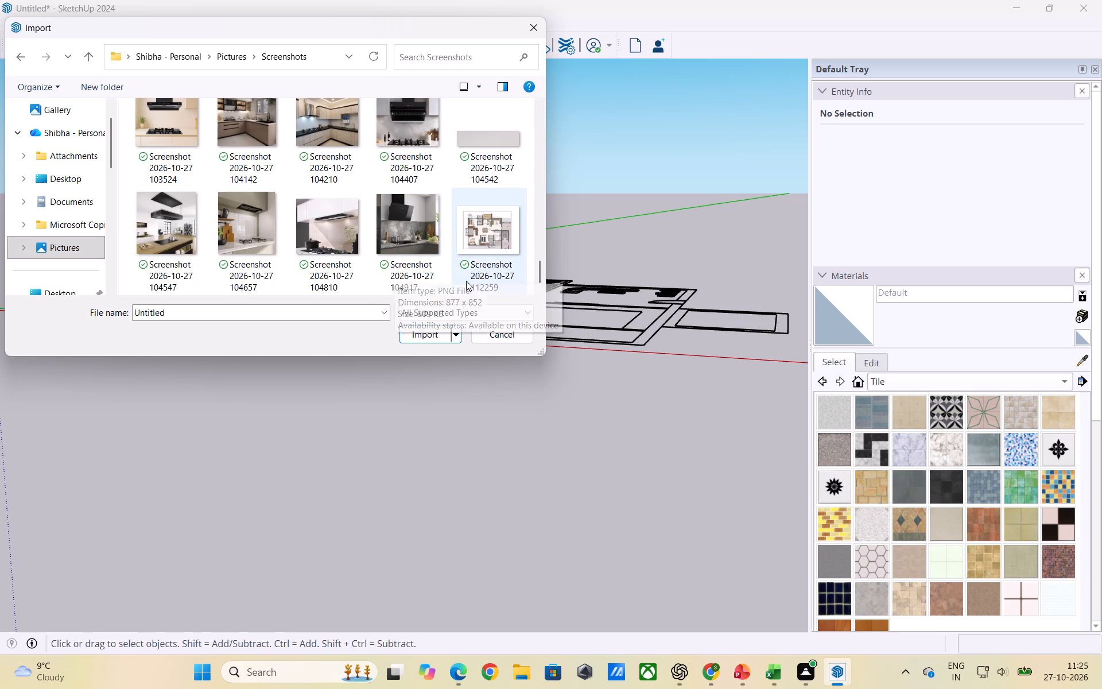
click(490, 236)
click(431, 381)
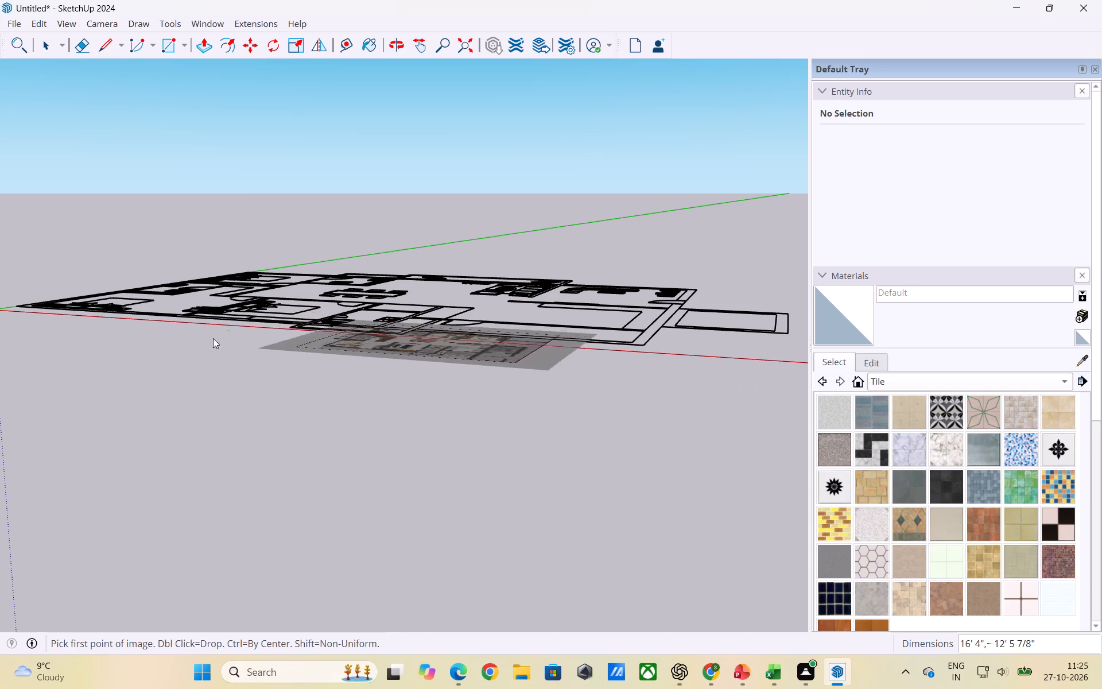
click(187, 229)
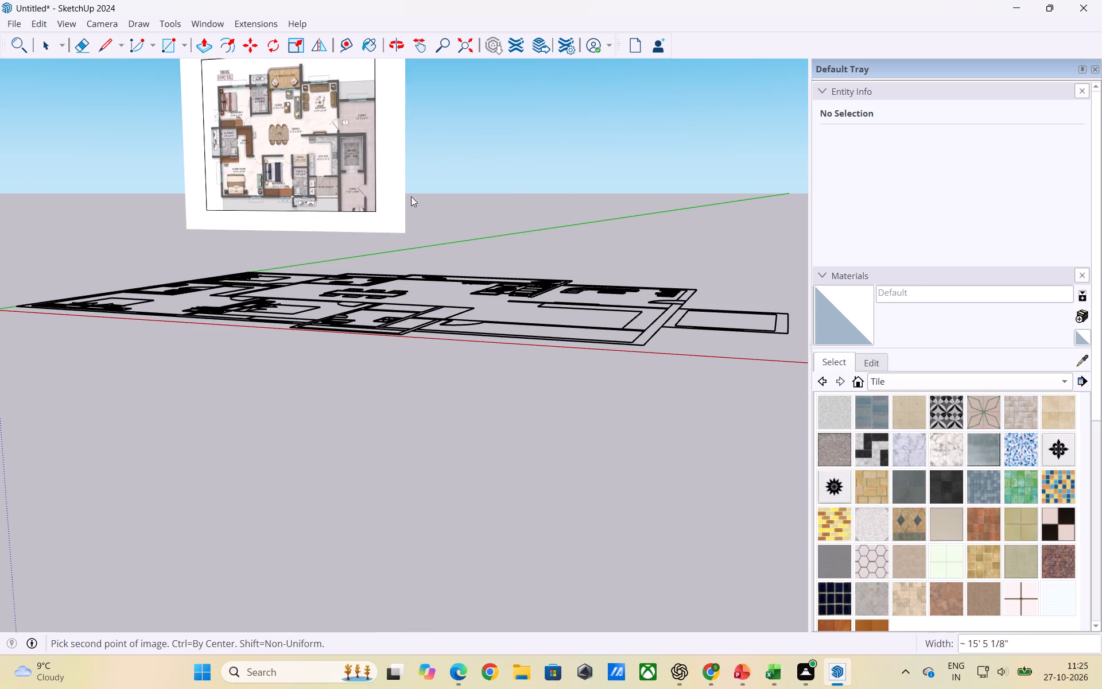
click(490, 180)
Move the coloured reference image about 40' 4" to stand clear behind the floor plan linework.
scroll(390, 354, up, 2)
scroll(388, 358, down, 2)
middle_drag(375, 342, 443, 435)
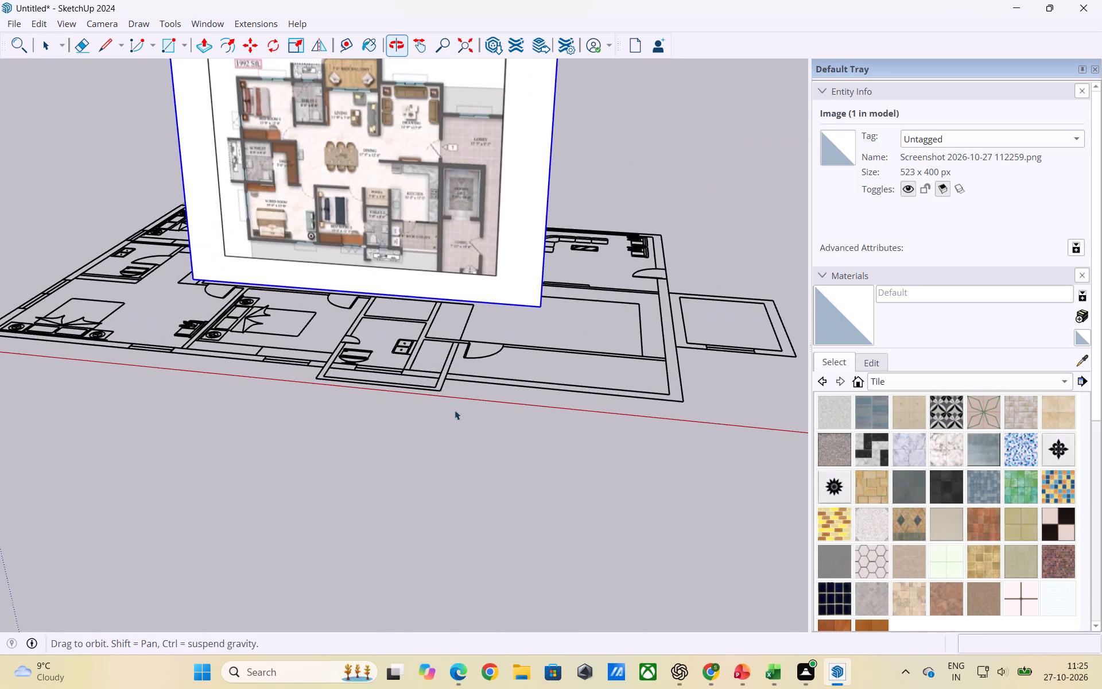
scroll(499, 347, up, 1)
middle_drag(402, 364, 518, 433)
scroll(472, 415, down, 5)
click(499, 341)
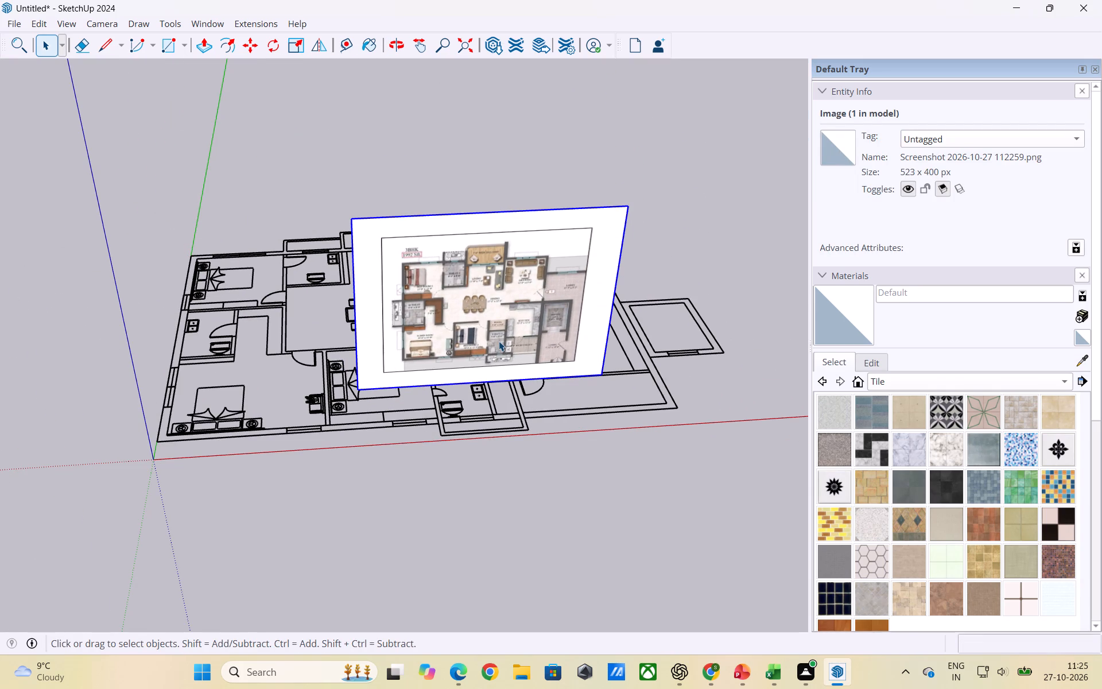
key(m)
click(499, 341)
click(455, 144)
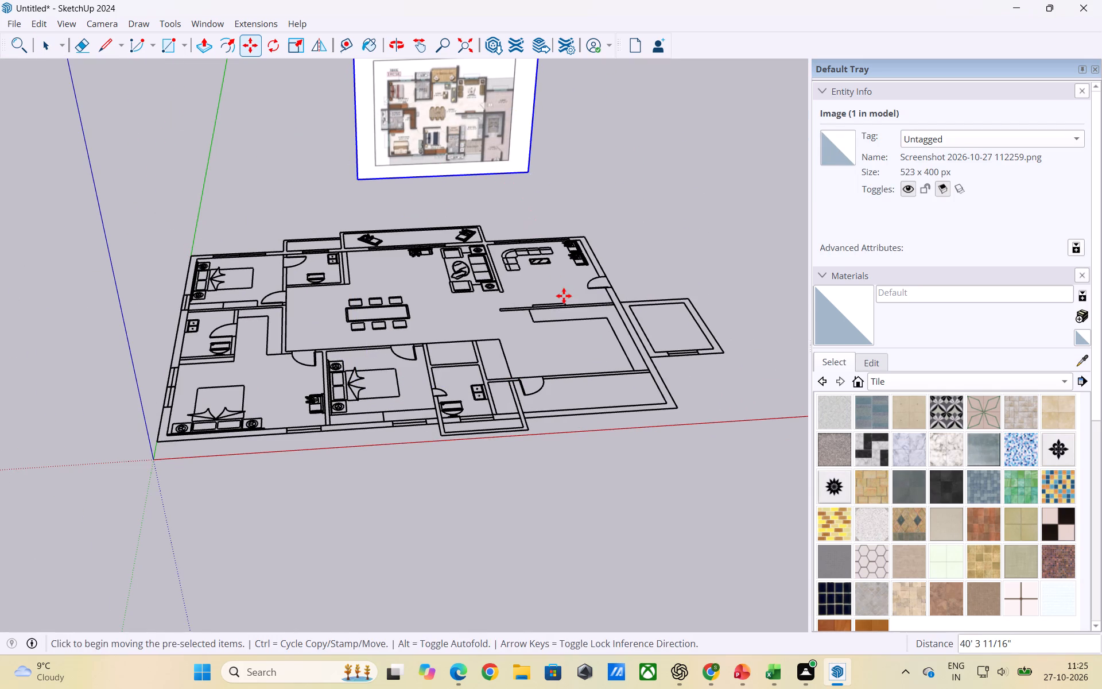
Enlarge the coloured reference image, stretching its width by about 1.47, 1.25 and 1.19 and its height by 1.22 plus one further freehand stretch.
key(space)
scroll(540, 316, up, 3)
scroll(709, 375, down, 5)
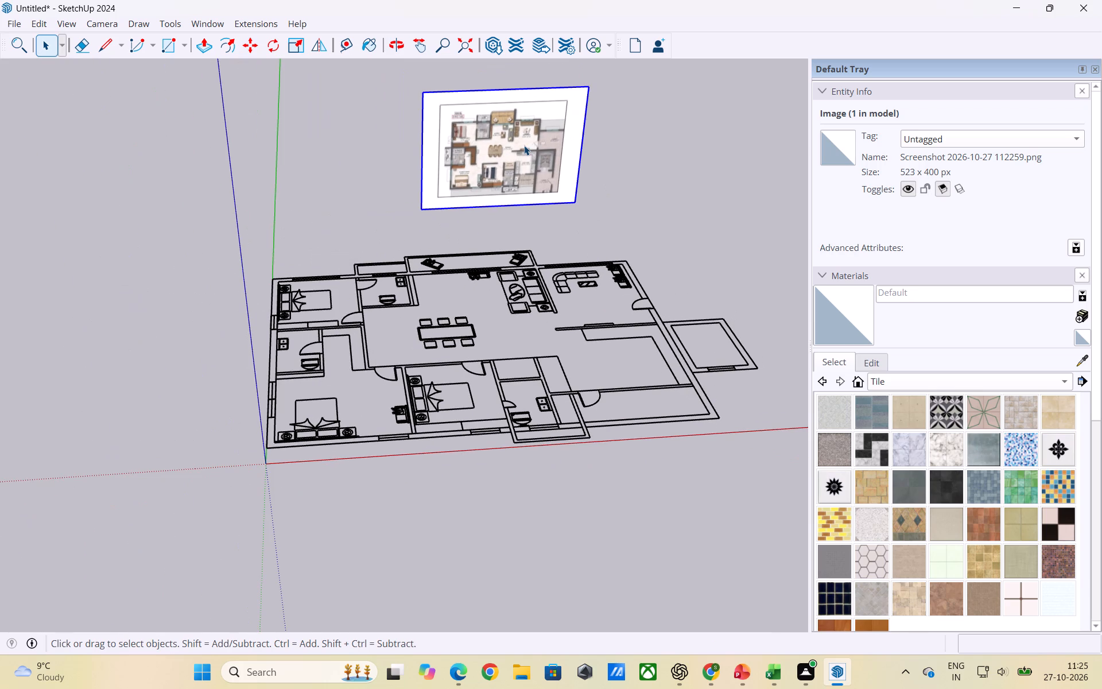
key(s)
click(420, 157)
click(345, 158)
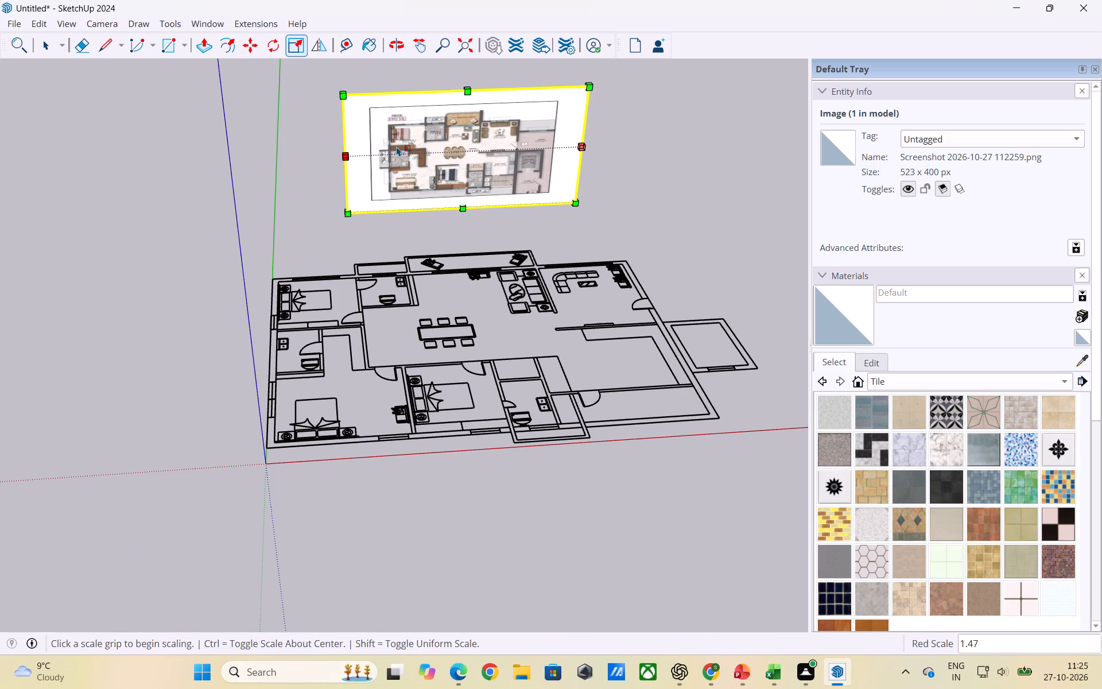
click(469, 90)
click(469, 63)
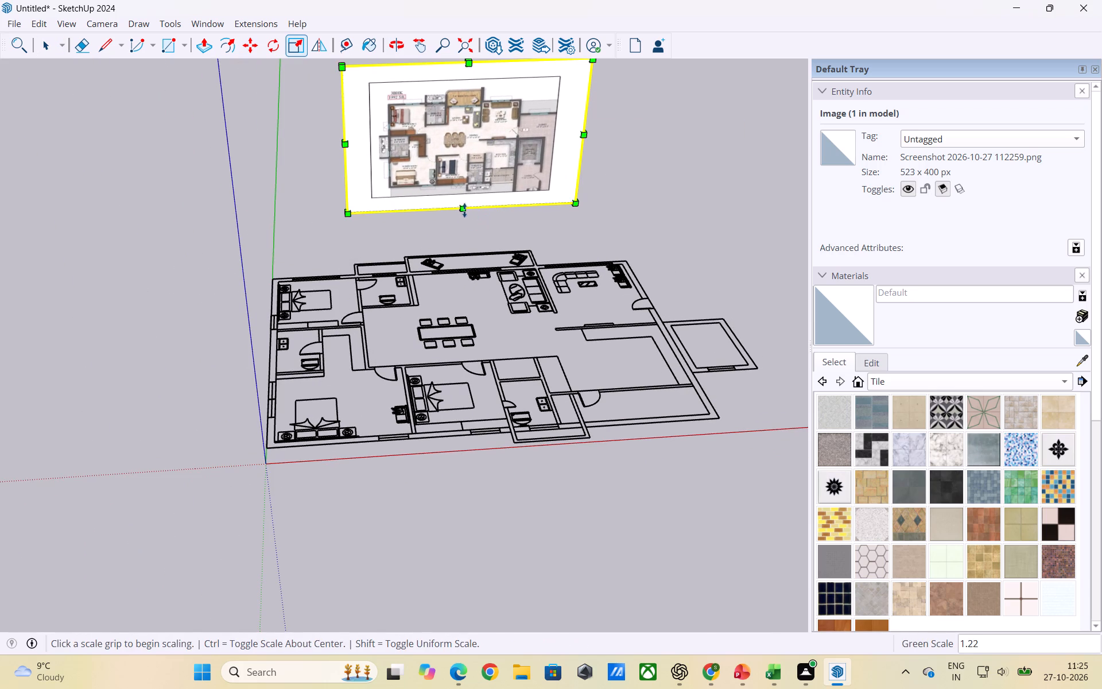
click(464, 210)
click(469, 251)
click(580, 157)
click(638, 157)
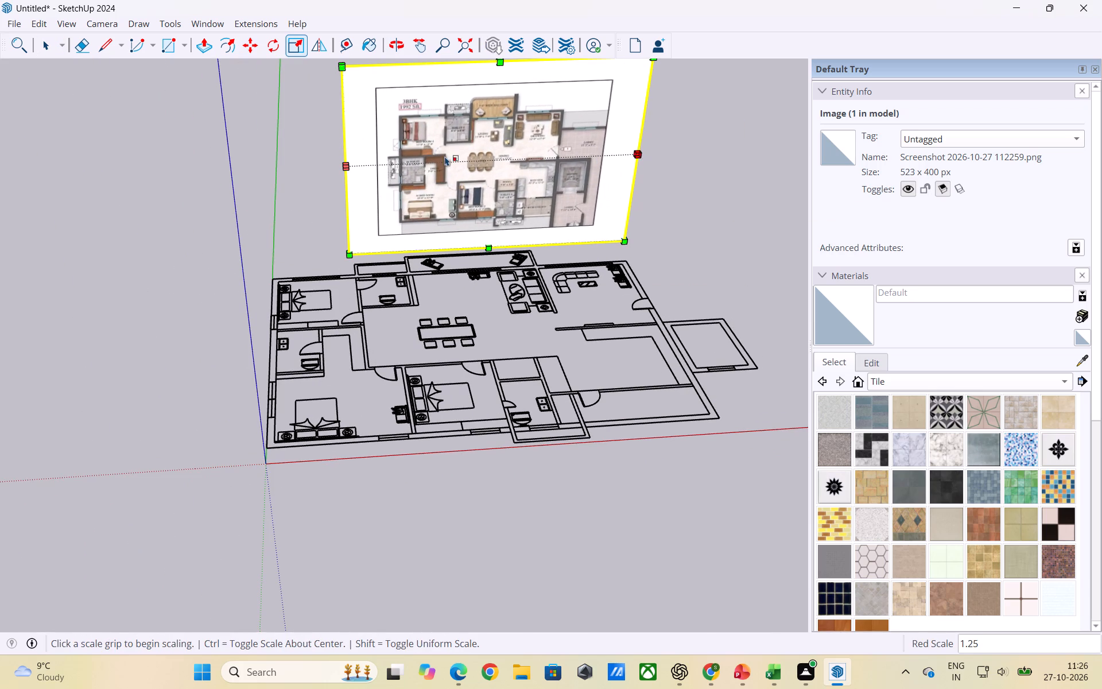
click(339, 167)
click(343, 165)
click(289, 163)
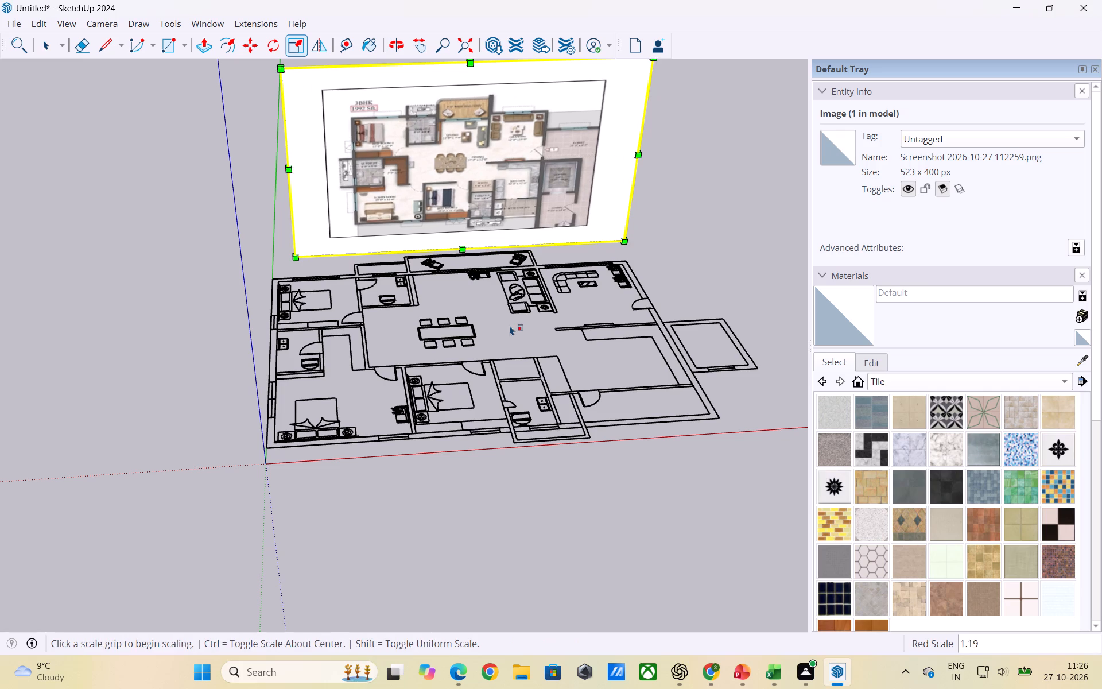
Move the enlarged reference image farther back to leave a clear gap behind the floor plan linework.
scroll(510, 326, down, 4)
middle_drag(513, 362, 482, 419)
scroll(520, 363, up, 1)
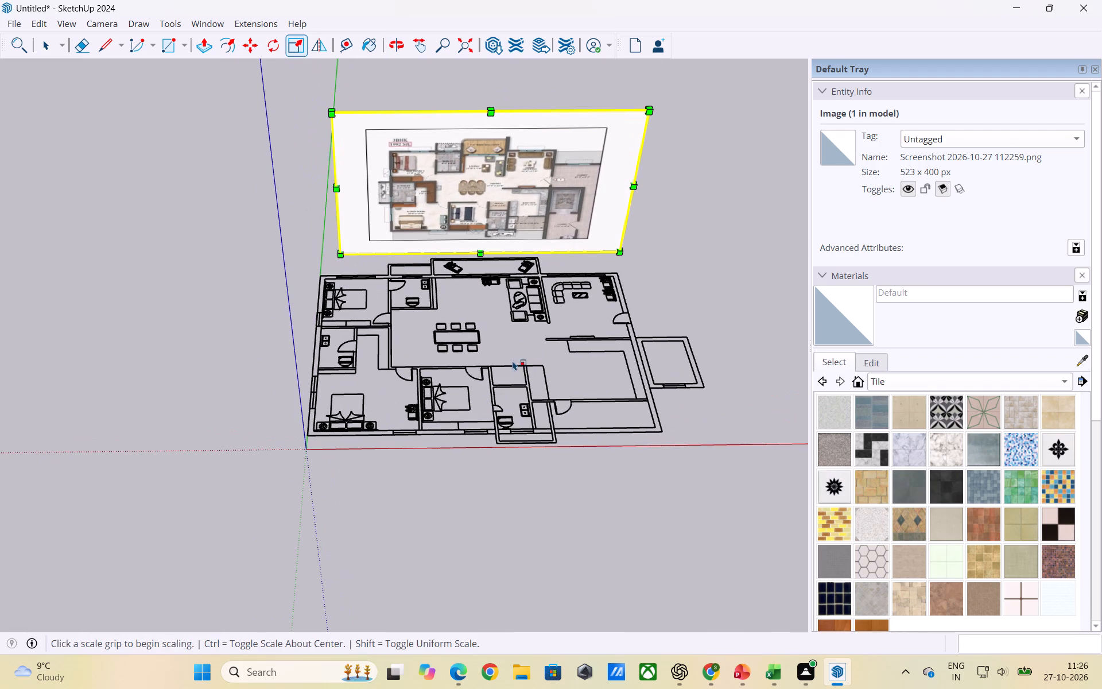
click(536, 181)
key(m)
click(521, 187)
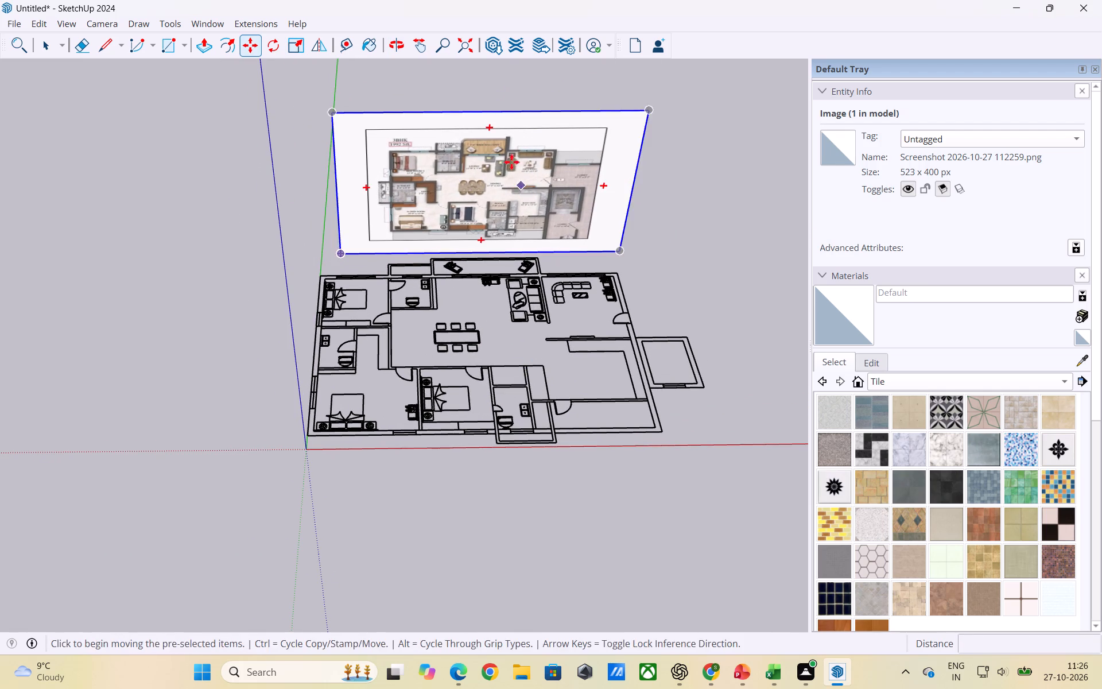
click(496, 133)
scroll(479, 411, up, 2)
scroll(459, 433, down, 3)
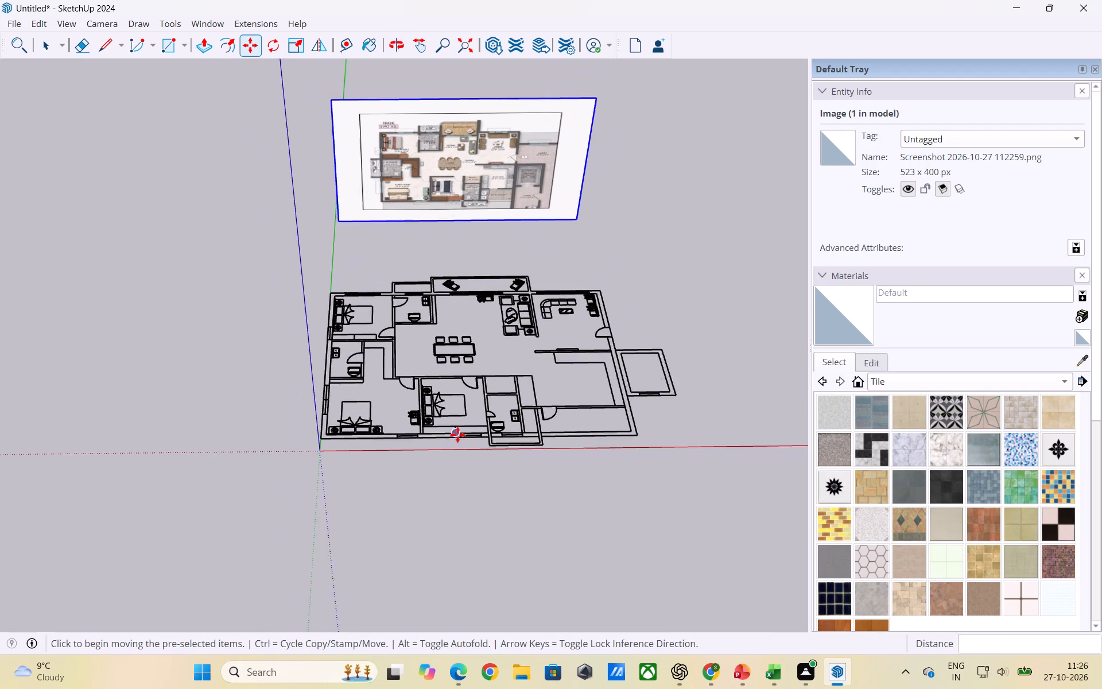
scroll(457, 435, down, 2)
key(space)
Explode the imported 1992SFT 3BHK.dwg component into its separate linework.
scroll(463, 489, up, 2)
middle_drag(488, 439, 491, 527)
scroll(531, 247, up, 5)
scroll(378, 198, down, 8)
scroll(486, 295, down, 1)
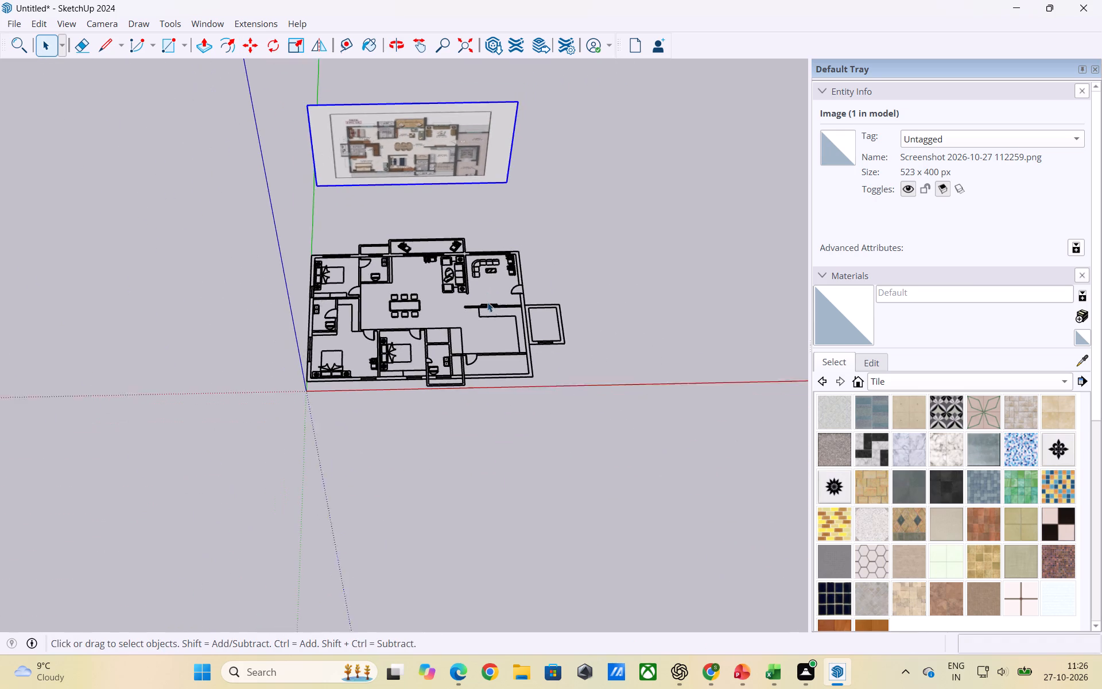
scroll(487, 302, down, 1)
middle_drag(418, 313, 416, 415)
scroll(463, 275, up, 7)
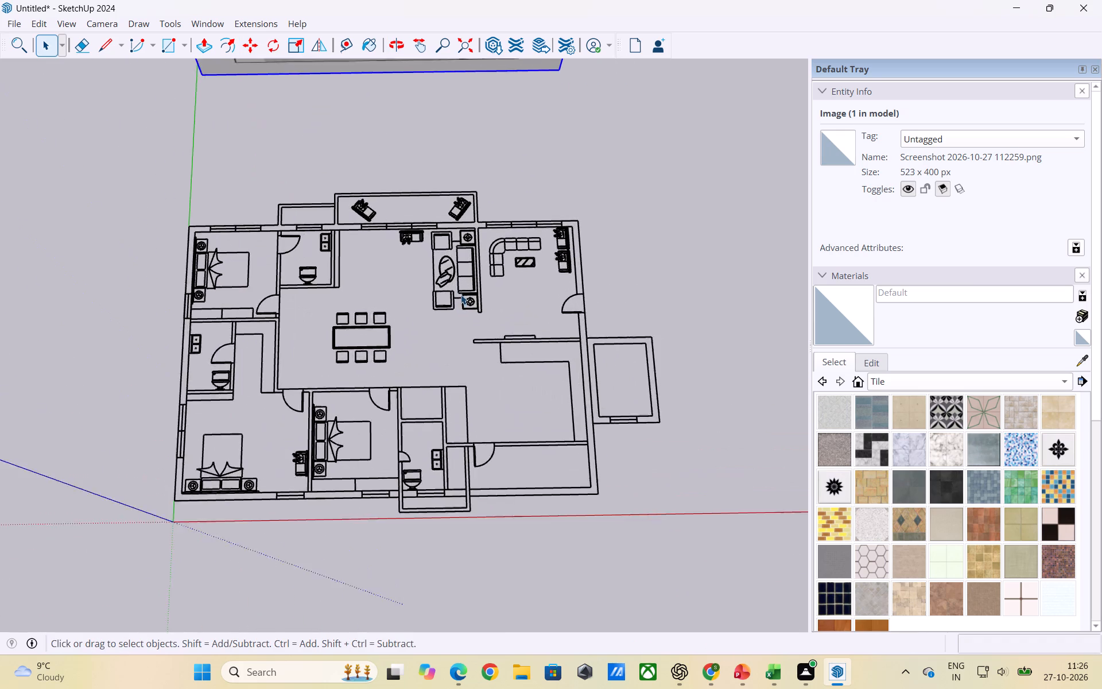
scroll(461, 295, up, 1)
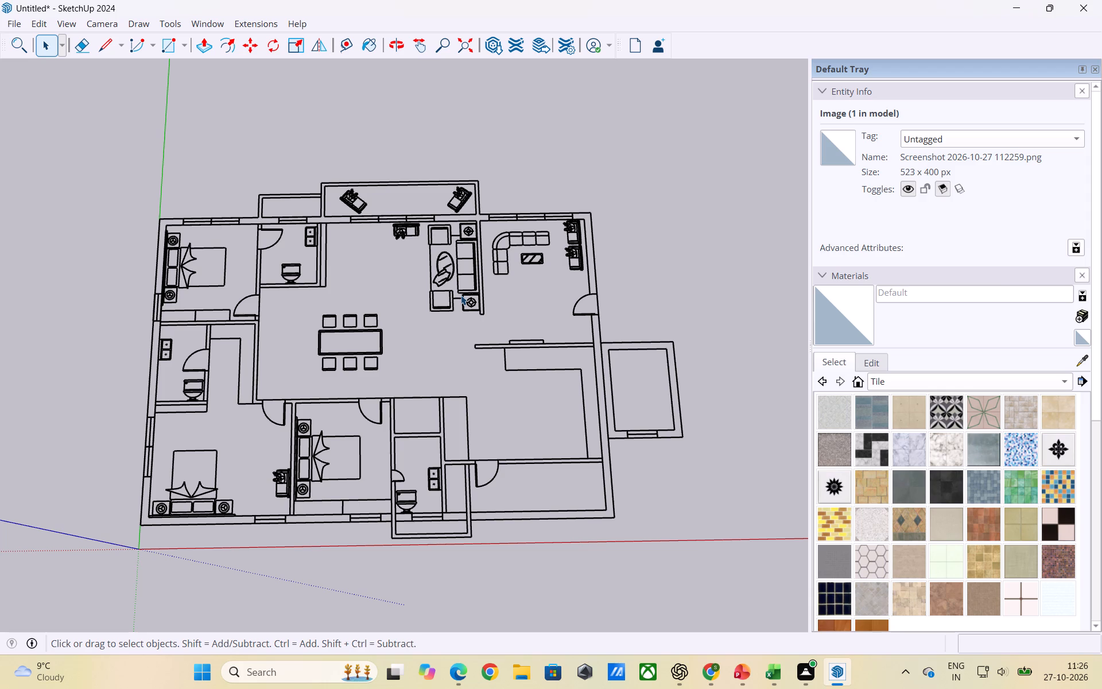
scroll(607, 280, down, 2)
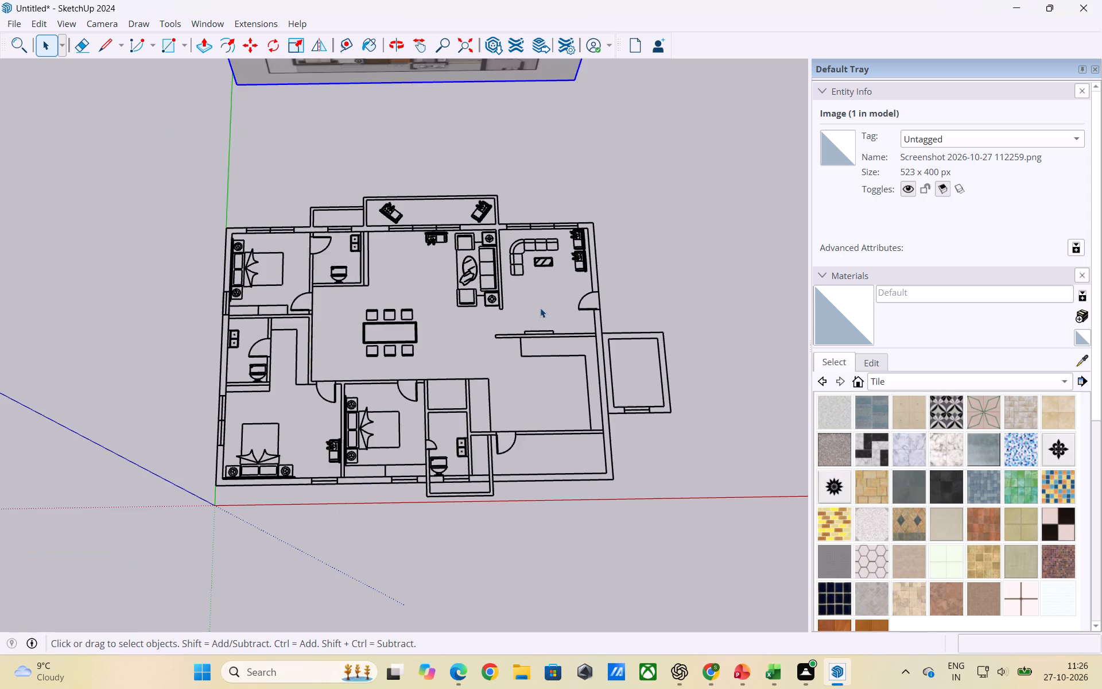
scroll(533, 314, up, 2)
scroll(478, 347, up, 2)
scroll(483, 337, down, 3)
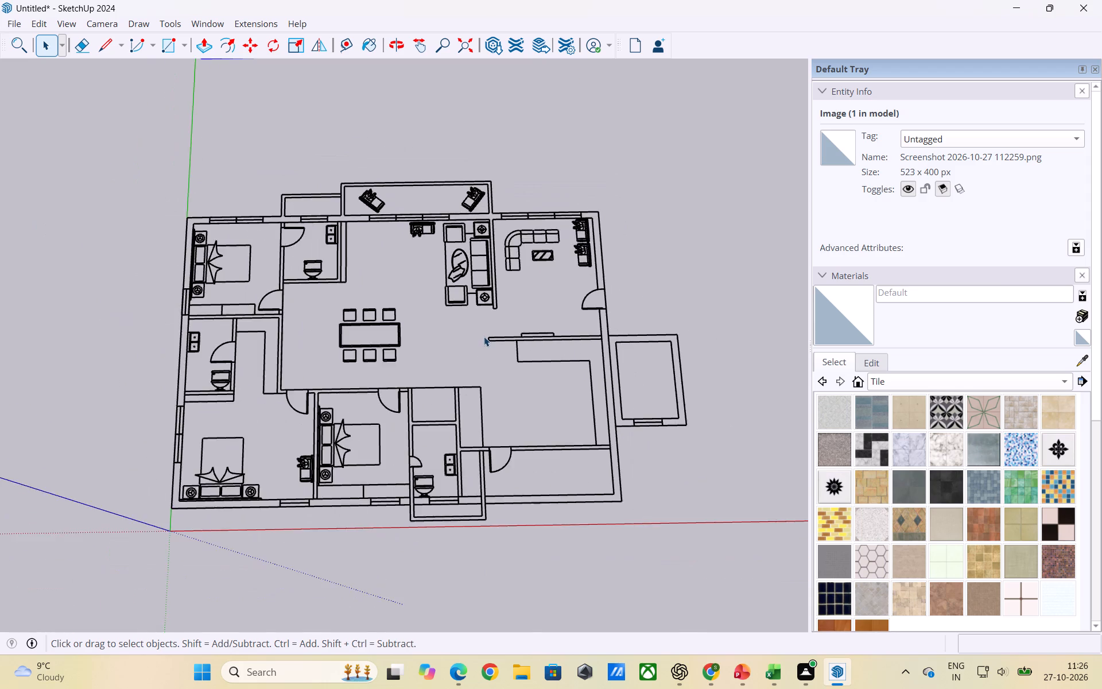
scroll(484, 336, down, 2)
drag(166, 161, 712, 536)
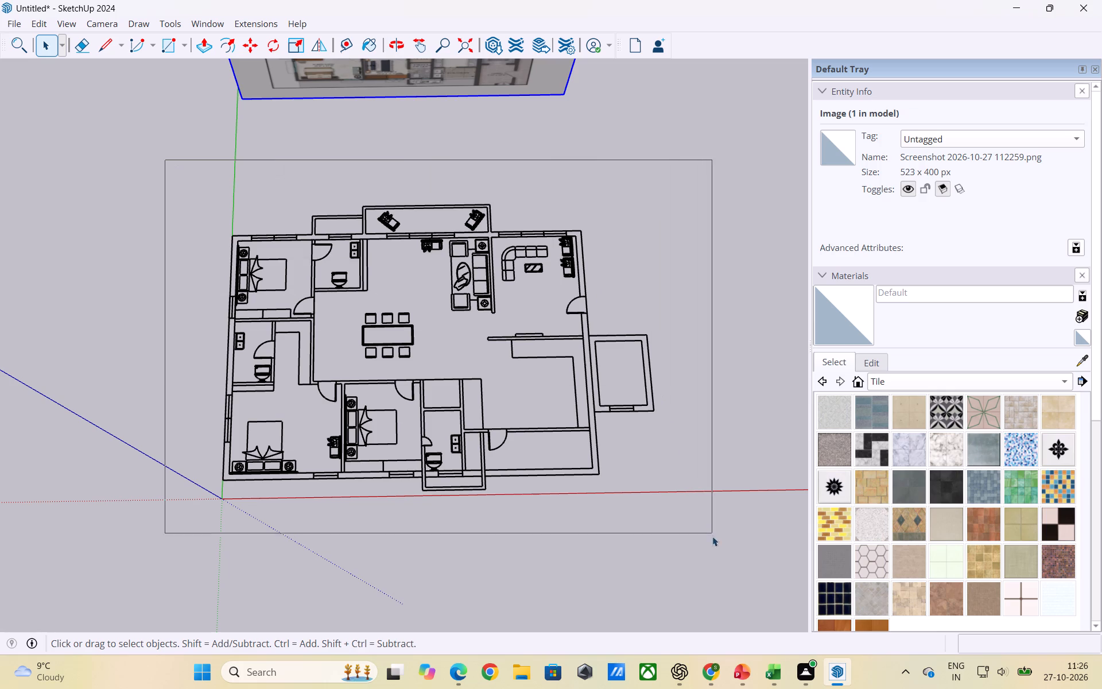
drag(712, 536, 715, 552)
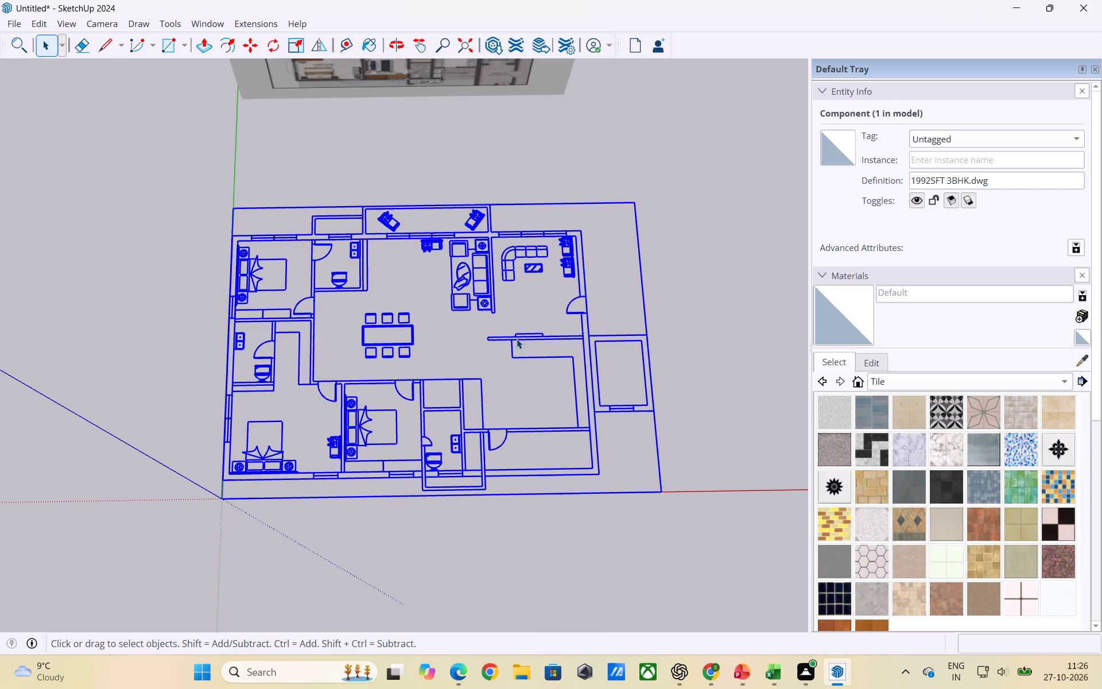
right_click(517, 339)
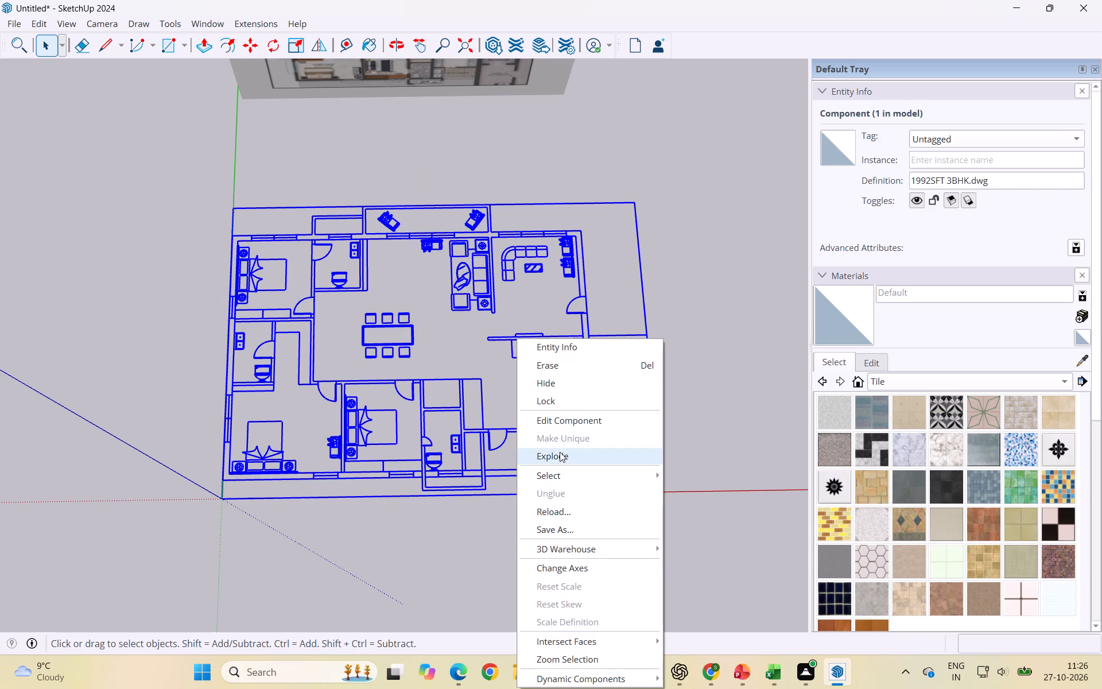
click(561, 456)
click(536, 388)
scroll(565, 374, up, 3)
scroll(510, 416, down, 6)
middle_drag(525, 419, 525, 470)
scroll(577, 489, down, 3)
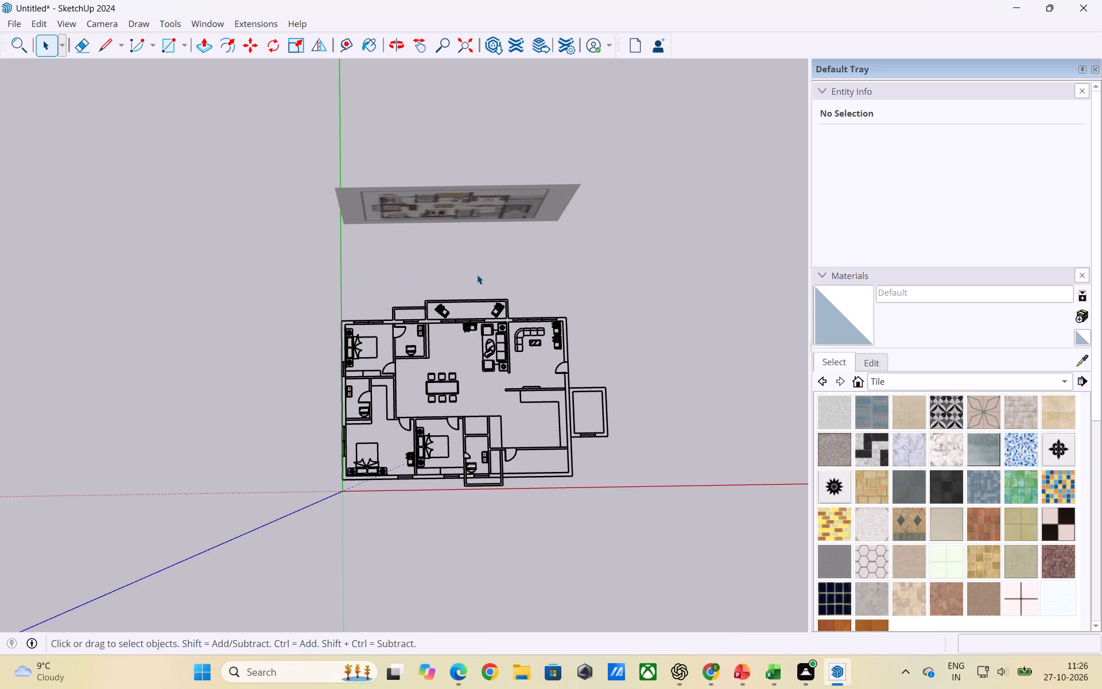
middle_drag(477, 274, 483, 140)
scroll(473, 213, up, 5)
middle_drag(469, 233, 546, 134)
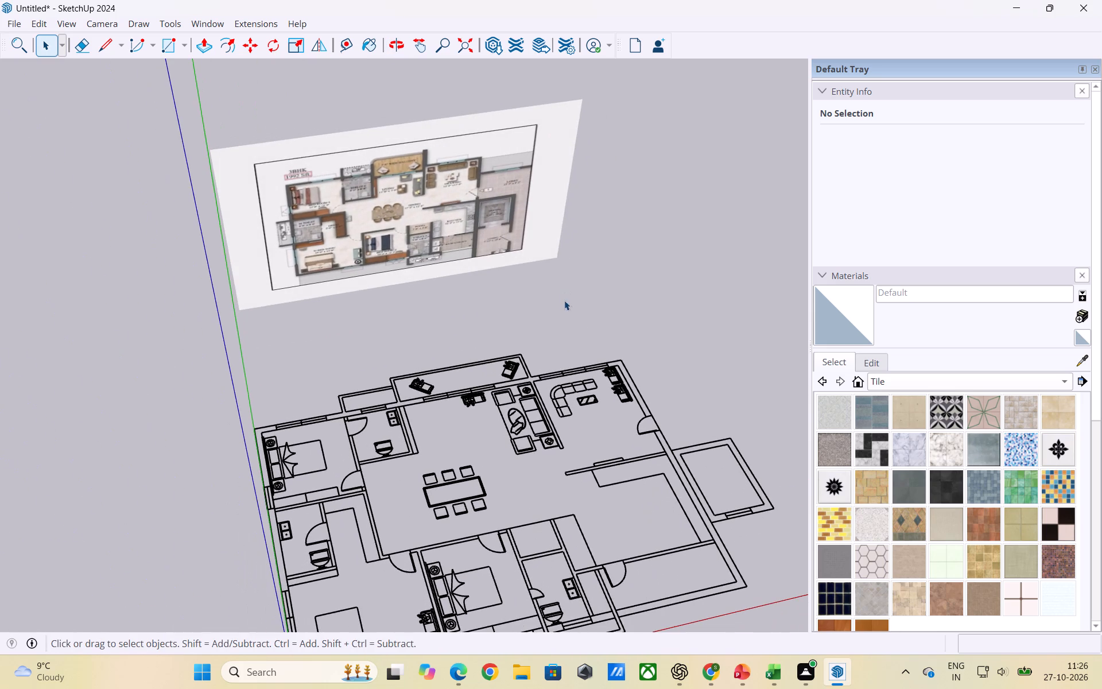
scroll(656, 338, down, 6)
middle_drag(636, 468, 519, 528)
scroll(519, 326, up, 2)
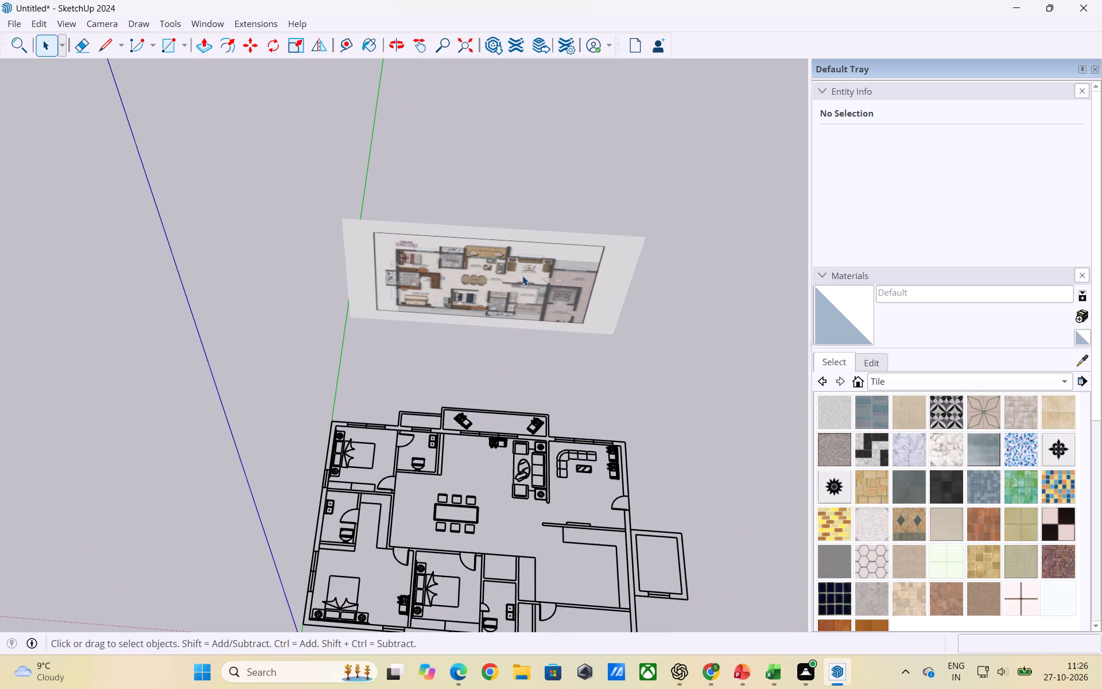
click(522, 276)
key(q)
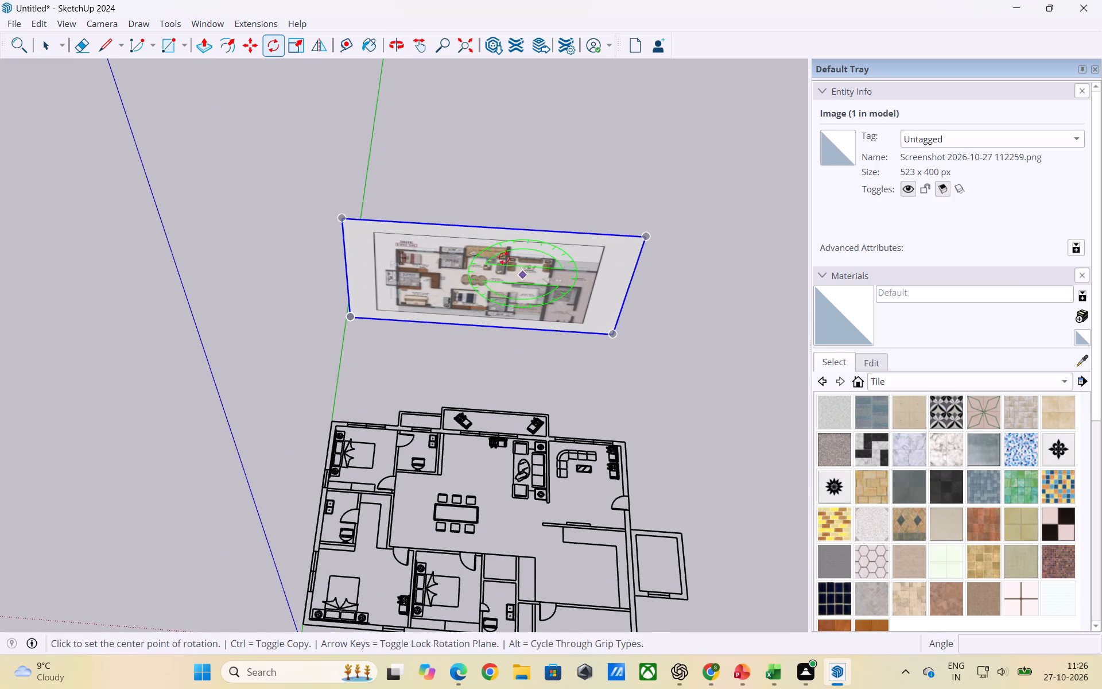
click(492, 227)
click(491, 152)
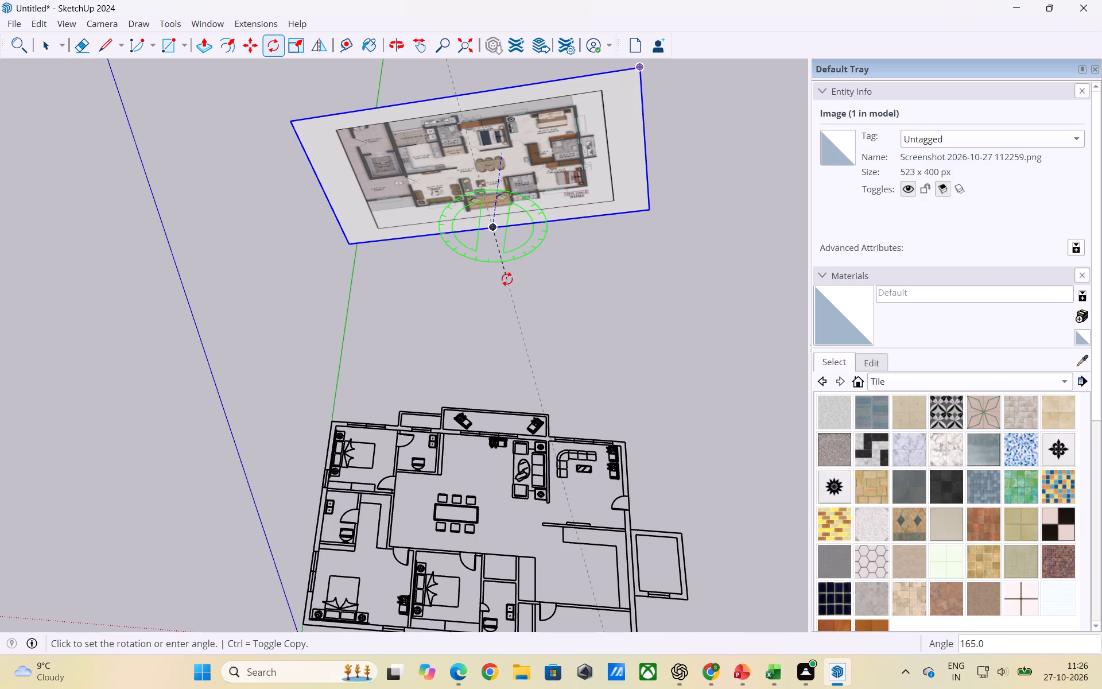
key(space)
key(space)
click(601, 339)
Shift the reference image toward the green axis and slightly farther back behind the floor plan.
scroll(544, 282, up, 1)
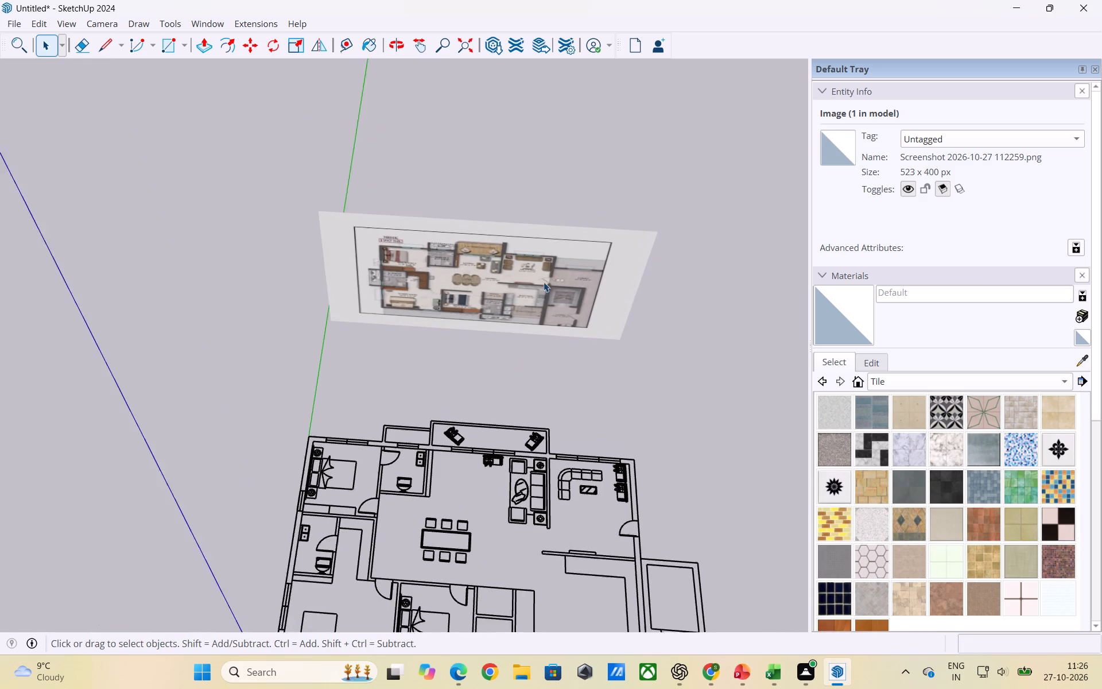
scroll(544, 282, up, 1)
middle_drag(530, 336, 554, 204)
scroll(557, 336, up, 3)
scroll(613, 246, down, 5)
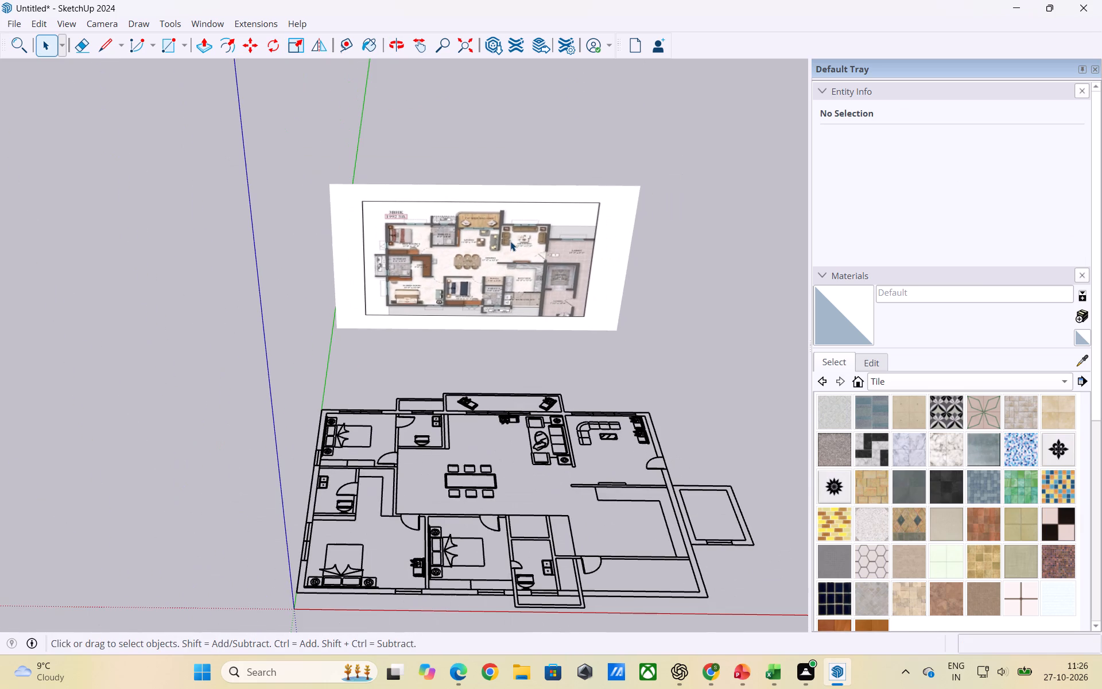
scroll(518, 261, down, 4)
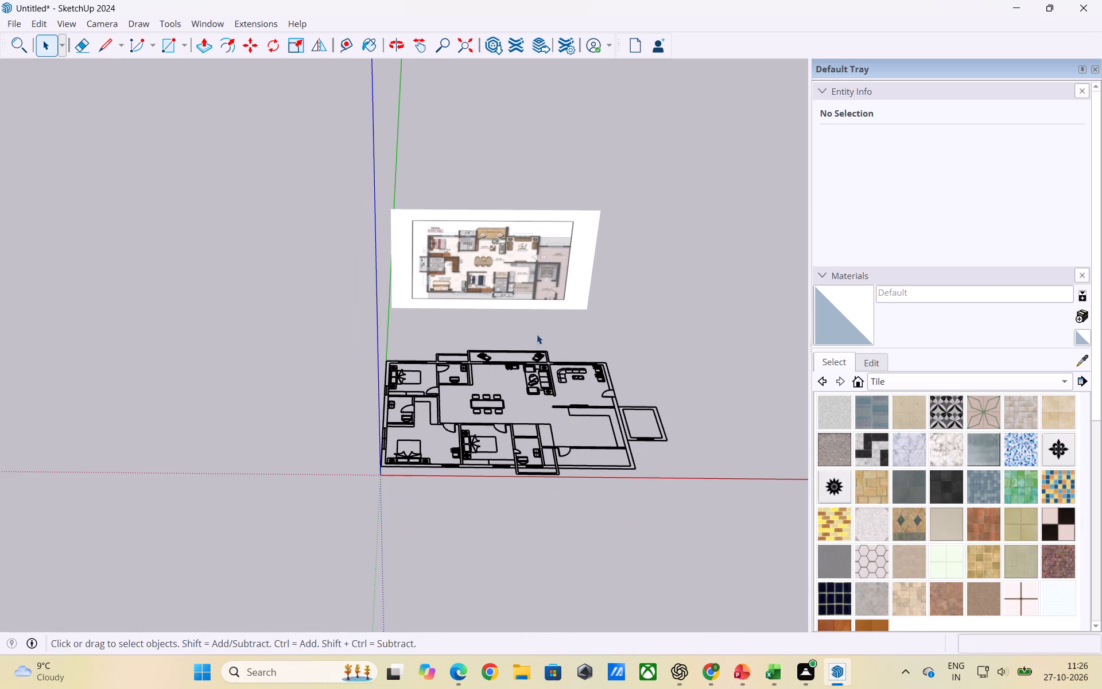
click(555, 285)
key(m)
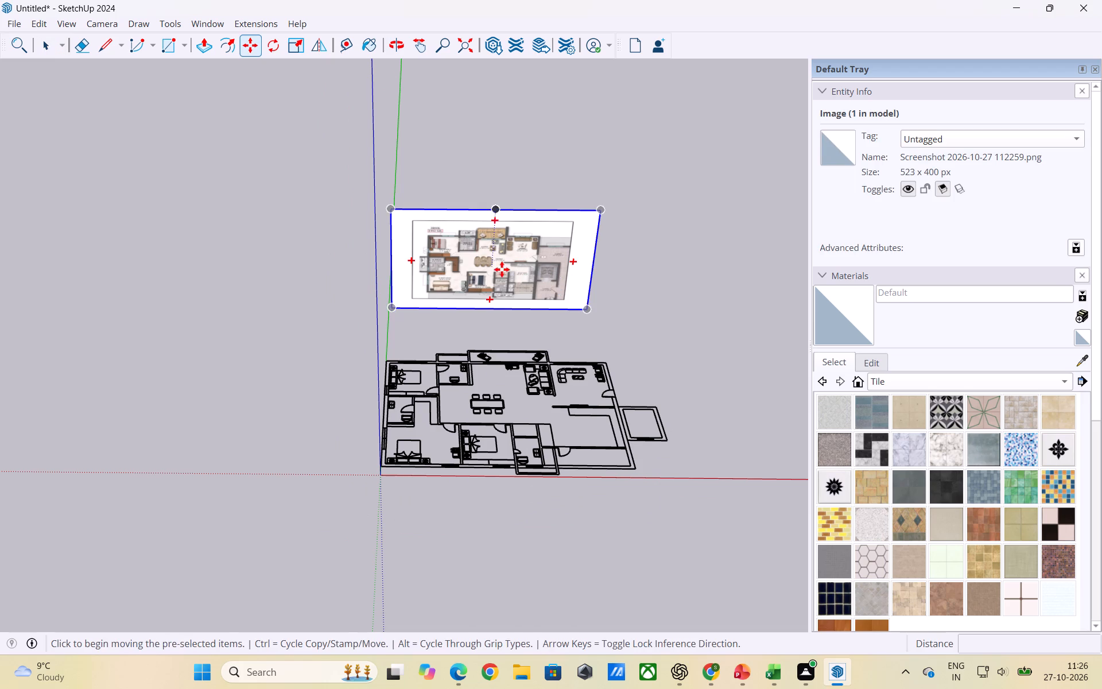
click(502, 269)
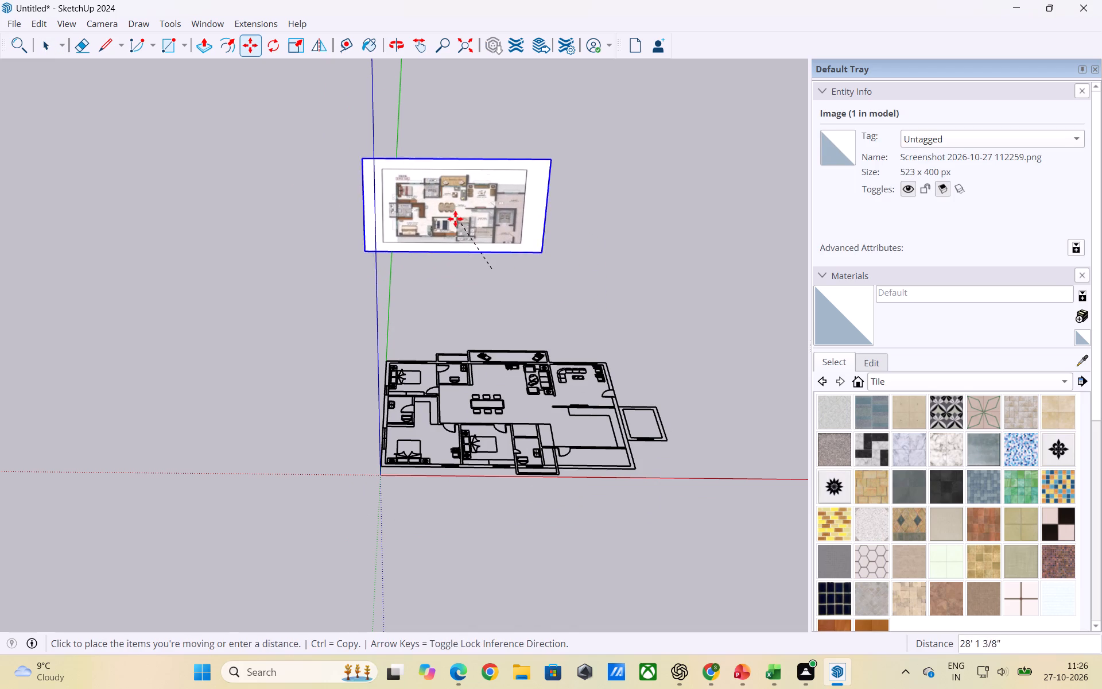
click(460, 246)
key(space)
click(638, 317)
Examine the exploded floor plan's walls and room layout alongside the coloured reference image.
scroll(558, 366, up, 2)
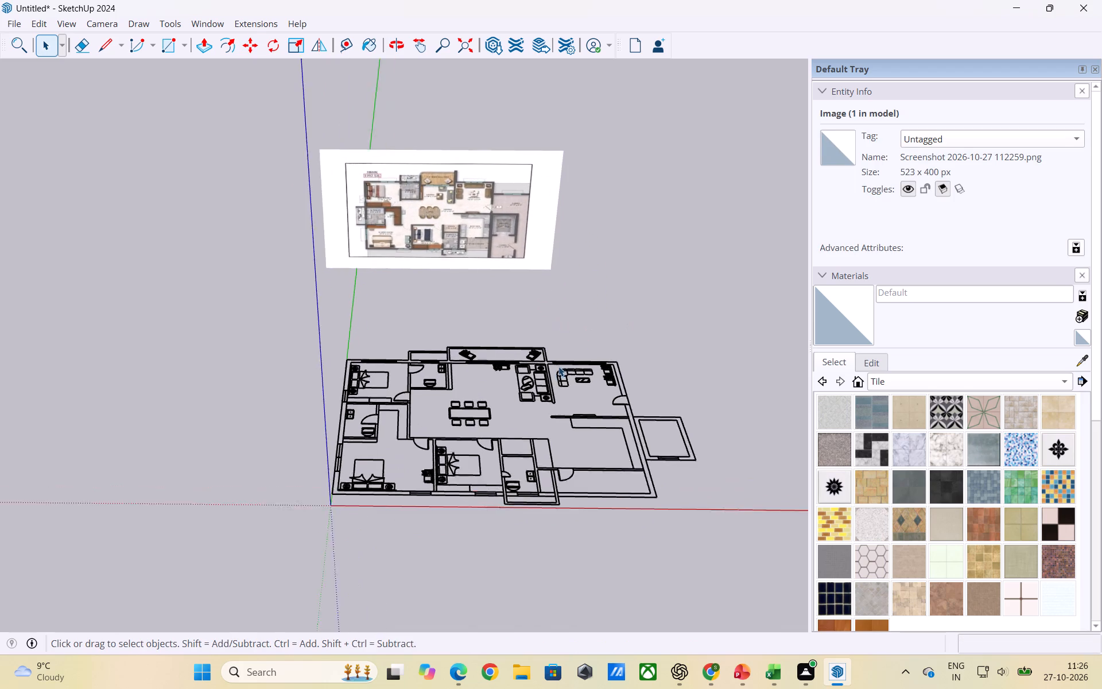
scroll(558, 366, up, 1)
scroll(558, 366, down, 4)
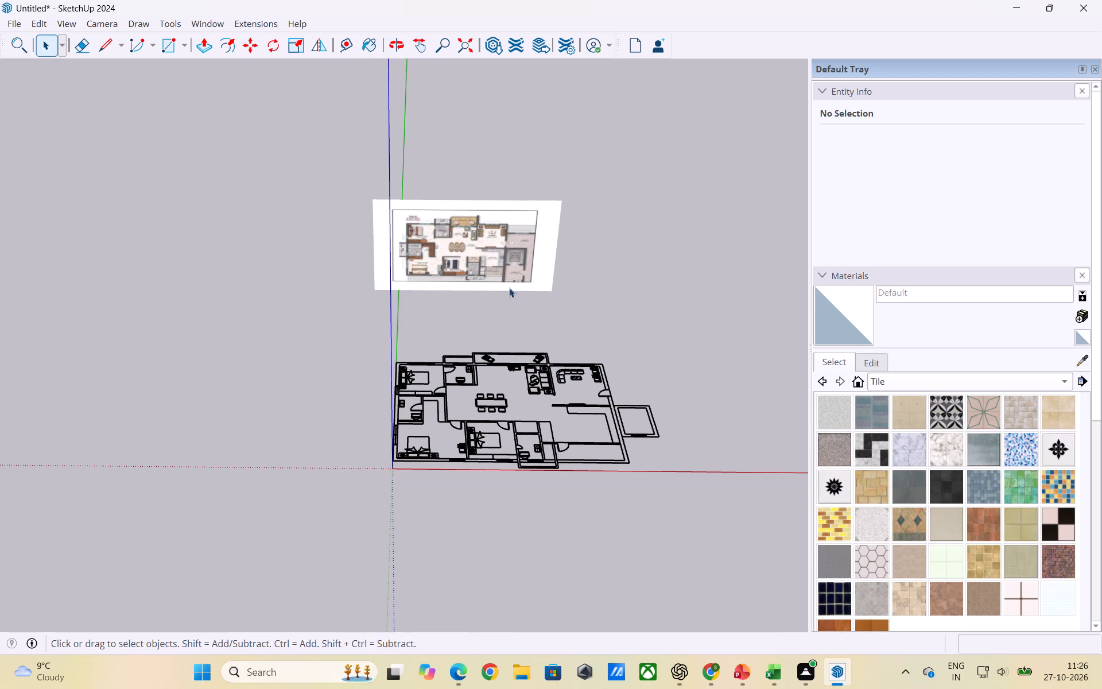
scroll(489, 424, up, 2)
scroll(97, 329, down, 2)
scroll(265, 355, down, 5)
middle_drag(379, 374, 382, 469)
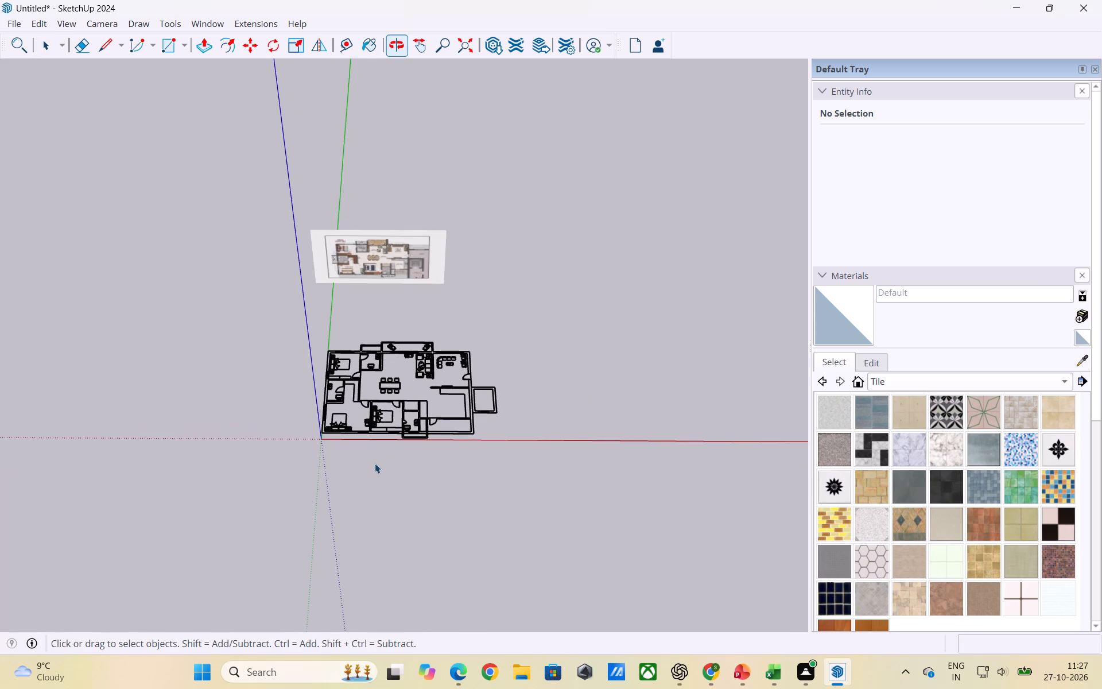
scroll(367, 396, up, 9)
middle_click(491, 409)
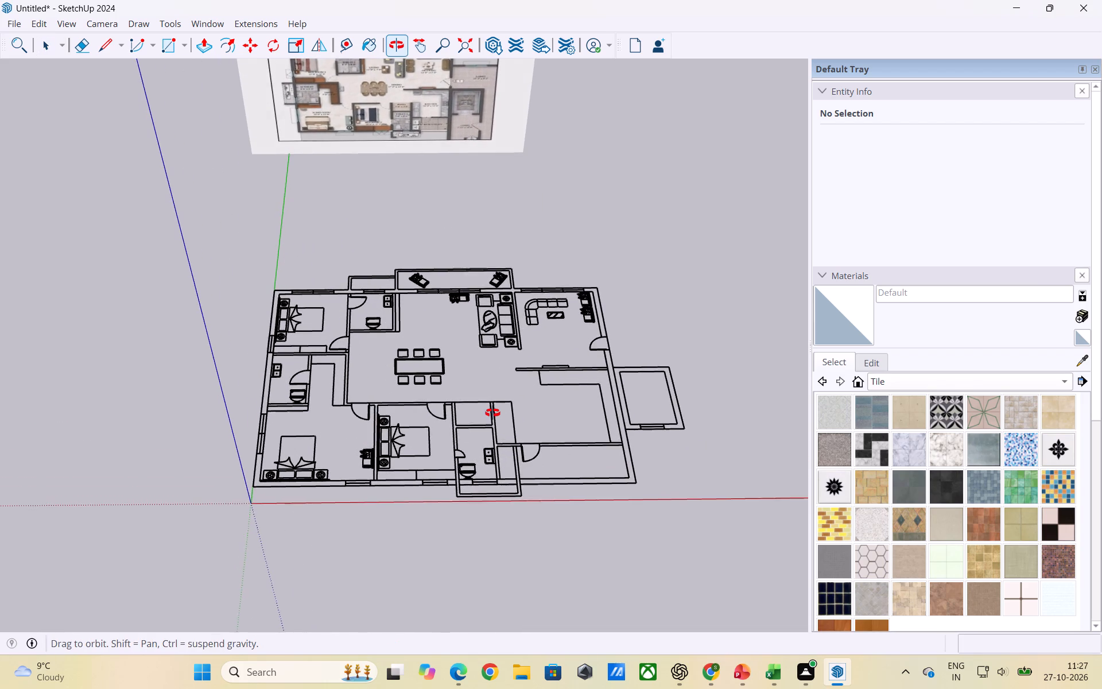
scroll(607, 425, down, 3)
scroll(533, 351, up, 3)
scroll(583, 313, up, 2)
scroll(639, 358, down, 2)
scroll(592, 365, down, 2)
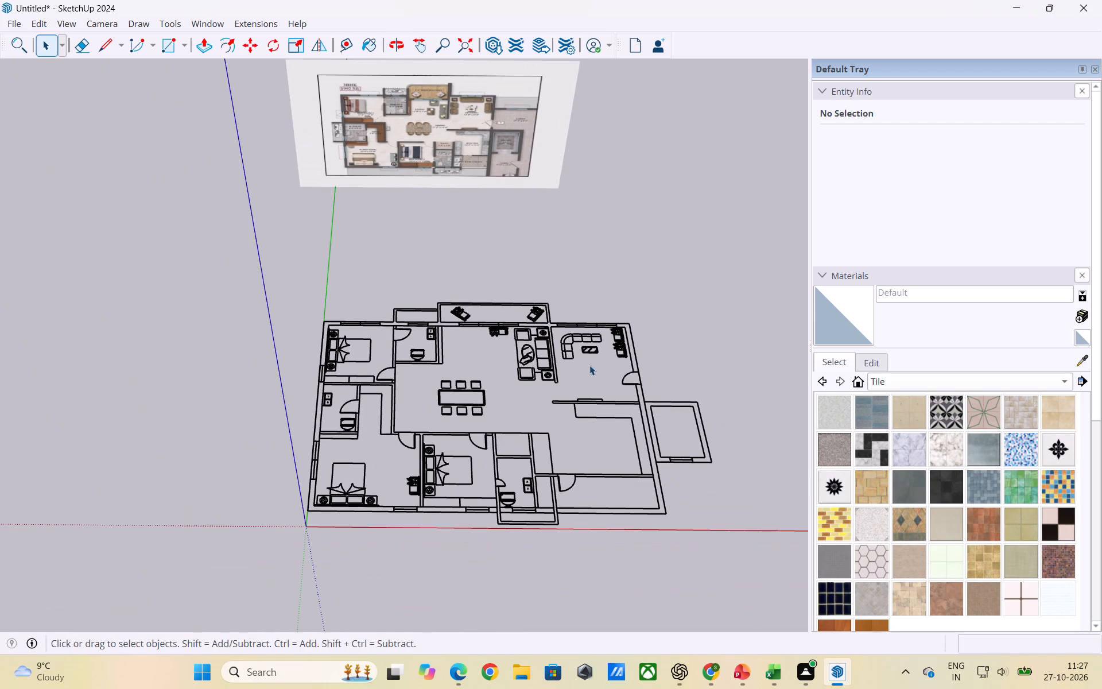
scroll(325, 405, up, 2)
scroll(190, 401, down, 4)
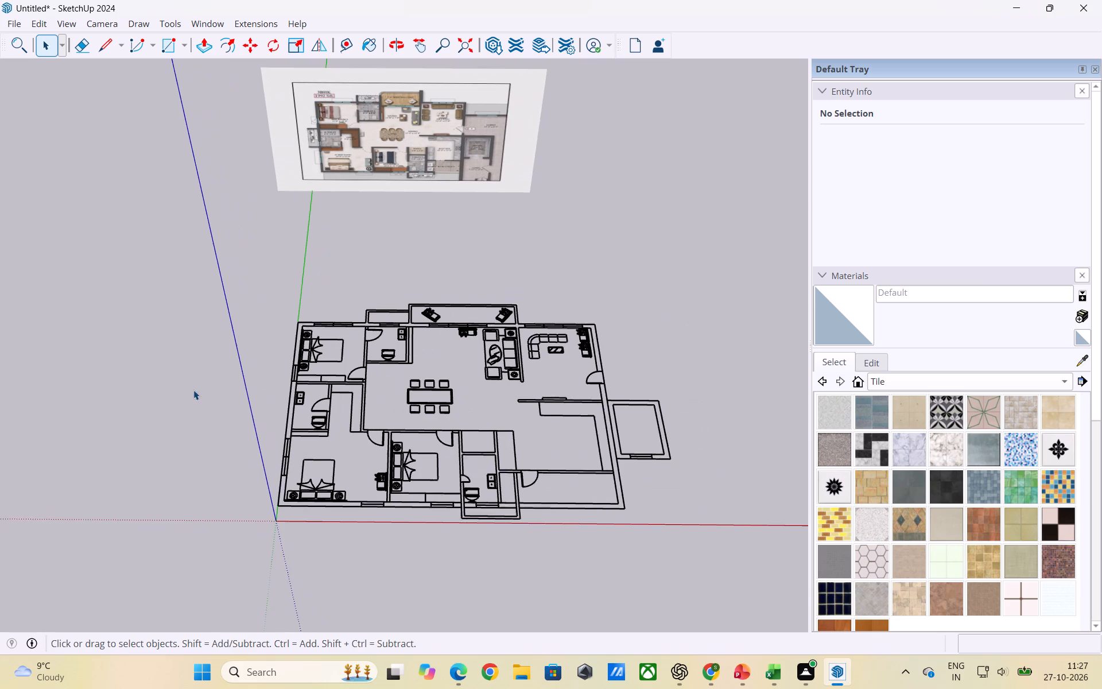
scroll(494, 398, up, 2)
scroll(494, 399, down, 1)
scroll(494, 399, up, 1)
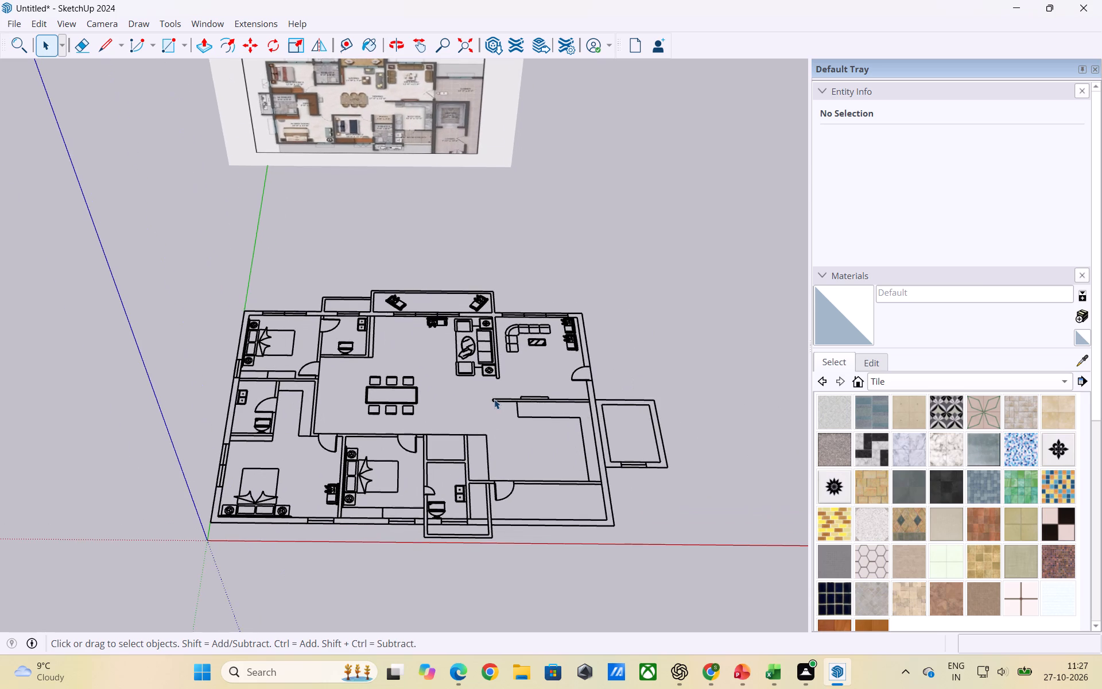
scroll(494, 399, up, 2)
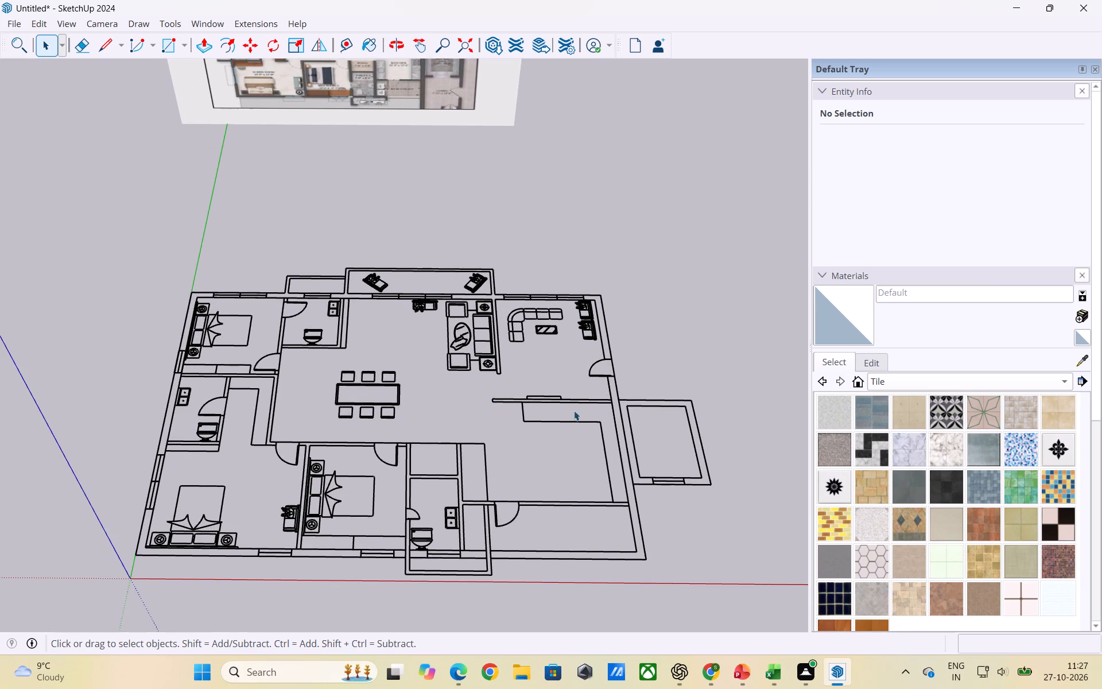
scroll(606, 412, up, 1)
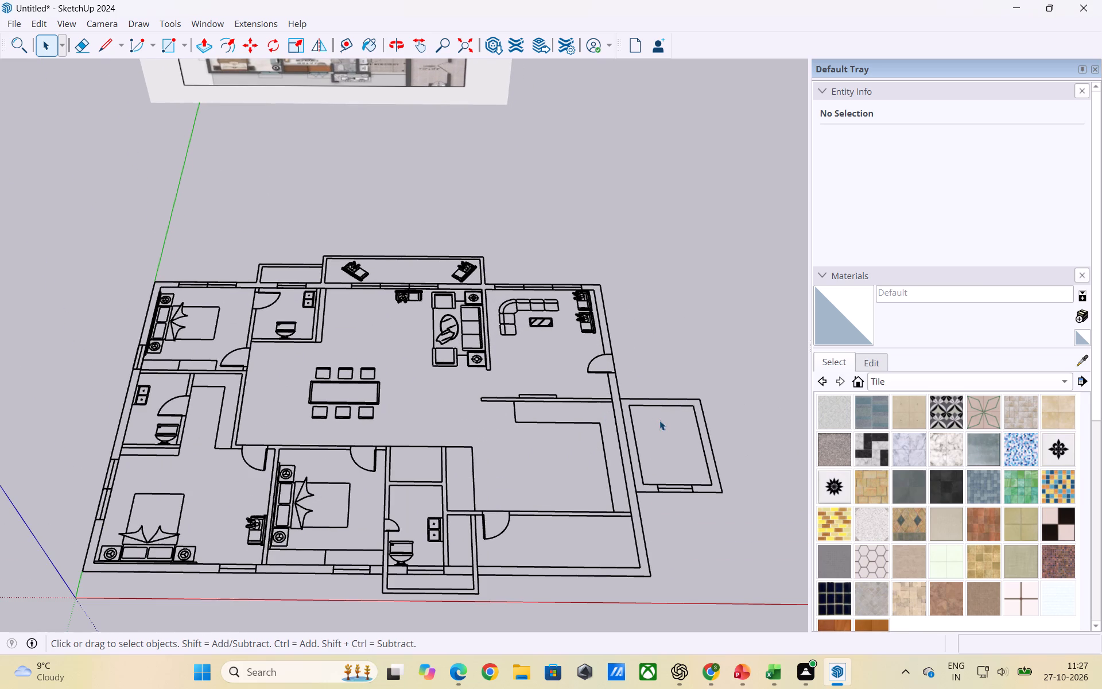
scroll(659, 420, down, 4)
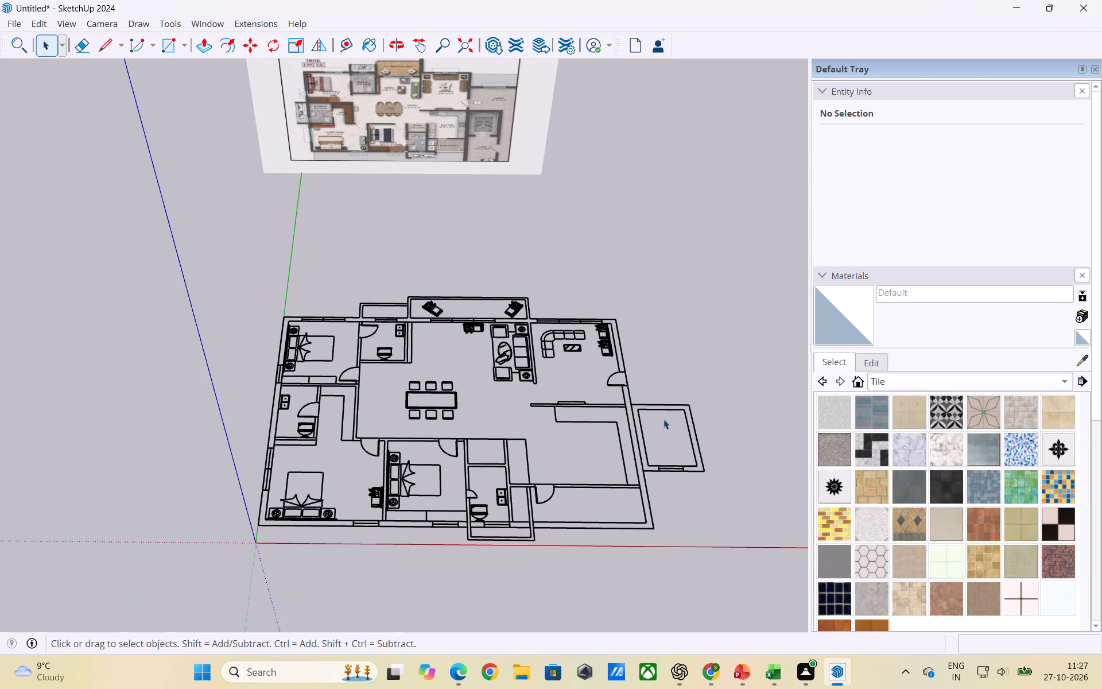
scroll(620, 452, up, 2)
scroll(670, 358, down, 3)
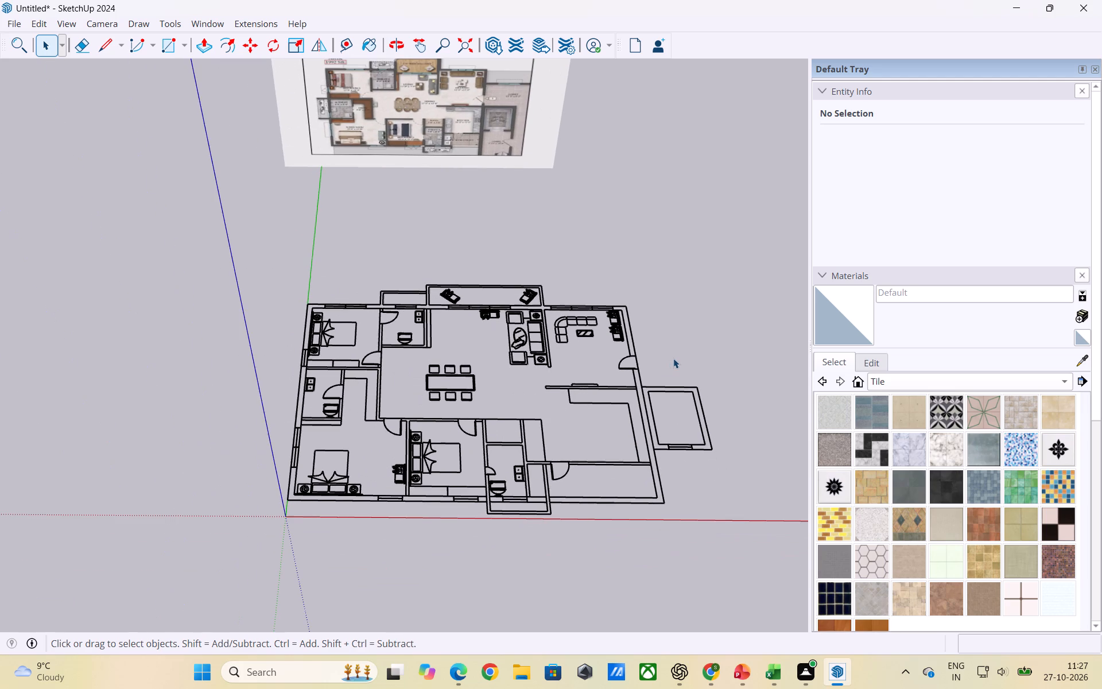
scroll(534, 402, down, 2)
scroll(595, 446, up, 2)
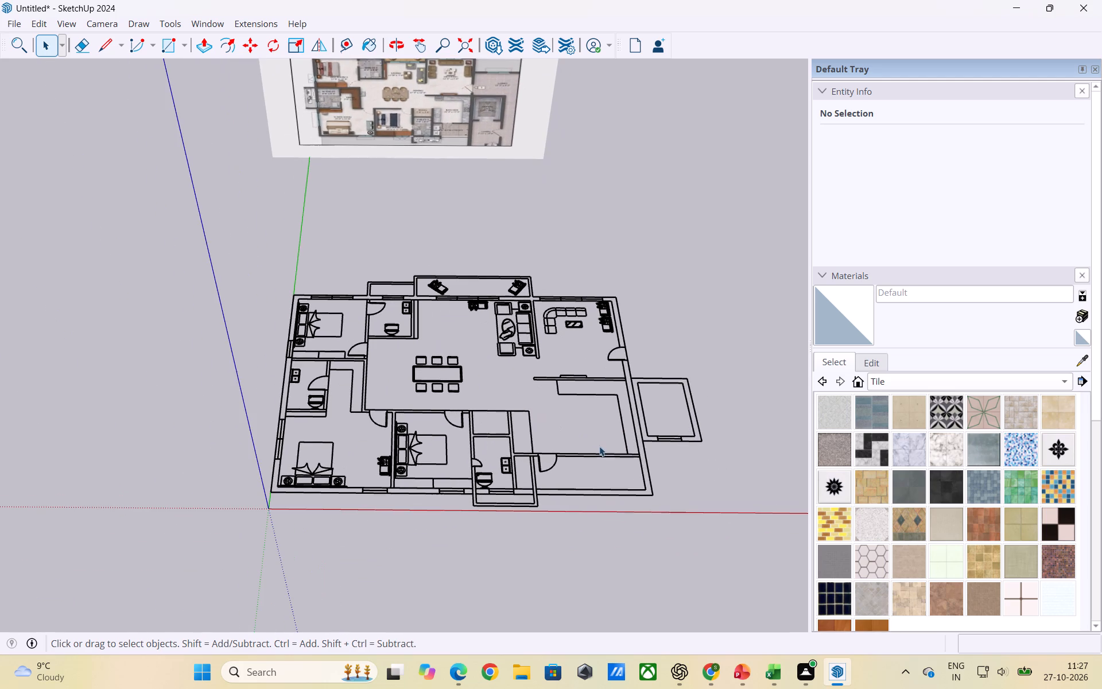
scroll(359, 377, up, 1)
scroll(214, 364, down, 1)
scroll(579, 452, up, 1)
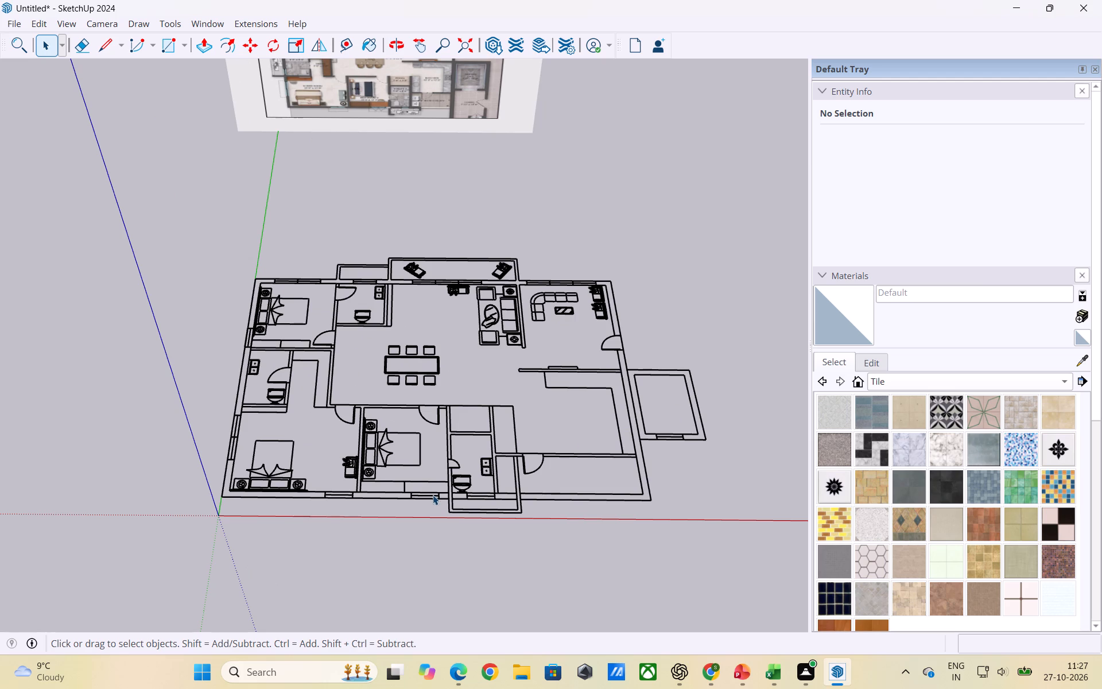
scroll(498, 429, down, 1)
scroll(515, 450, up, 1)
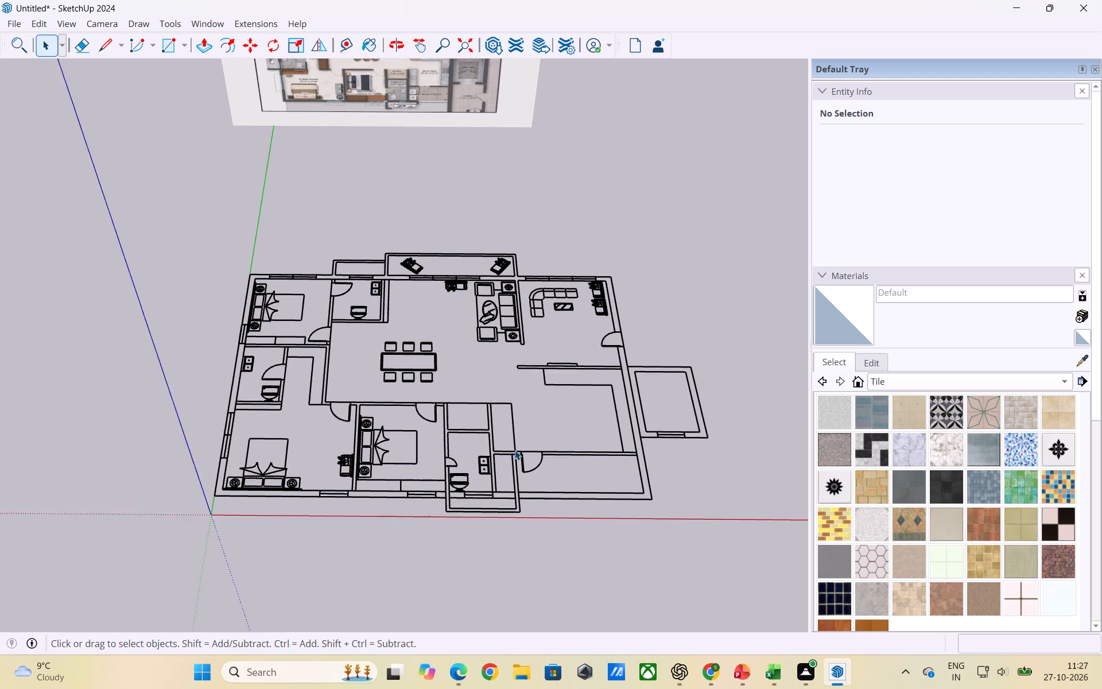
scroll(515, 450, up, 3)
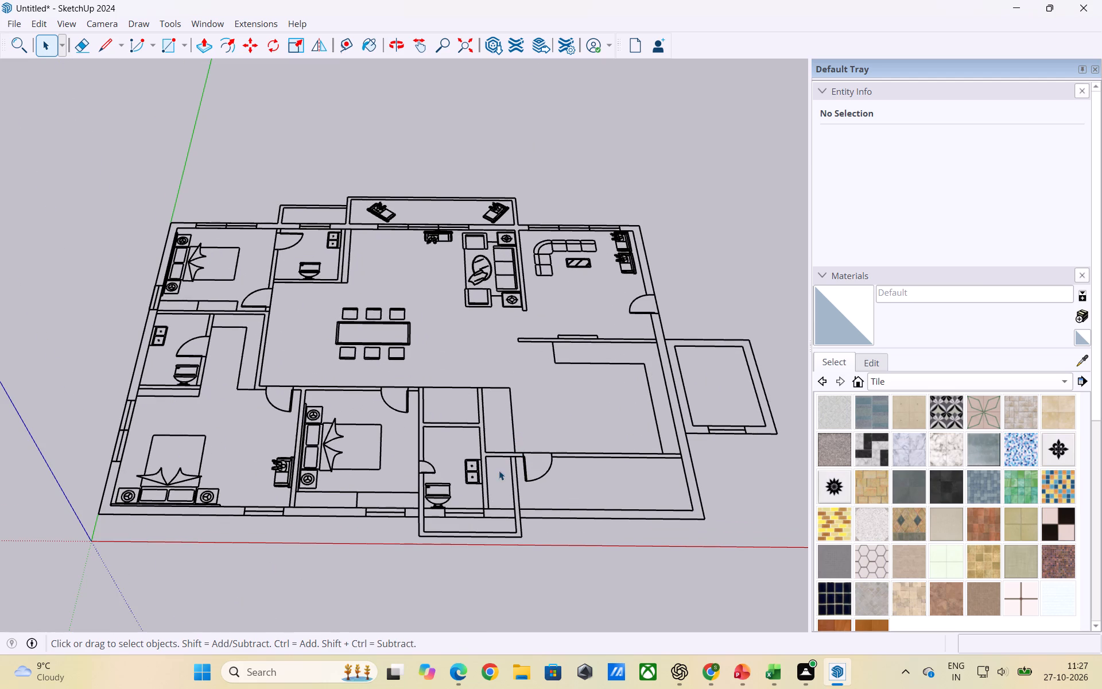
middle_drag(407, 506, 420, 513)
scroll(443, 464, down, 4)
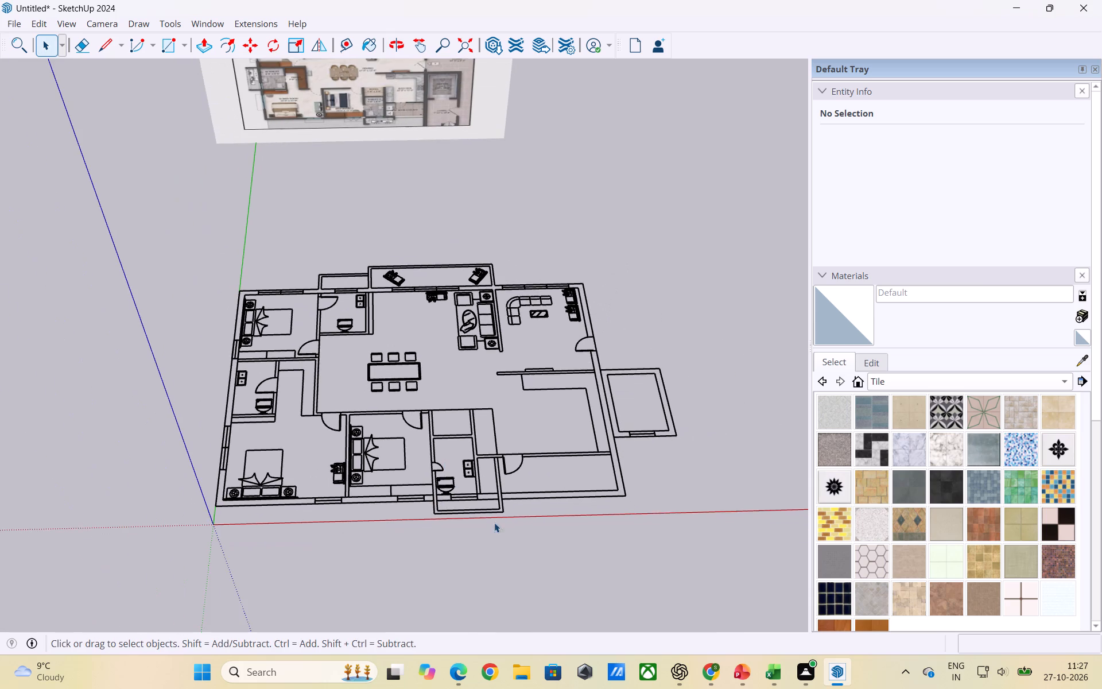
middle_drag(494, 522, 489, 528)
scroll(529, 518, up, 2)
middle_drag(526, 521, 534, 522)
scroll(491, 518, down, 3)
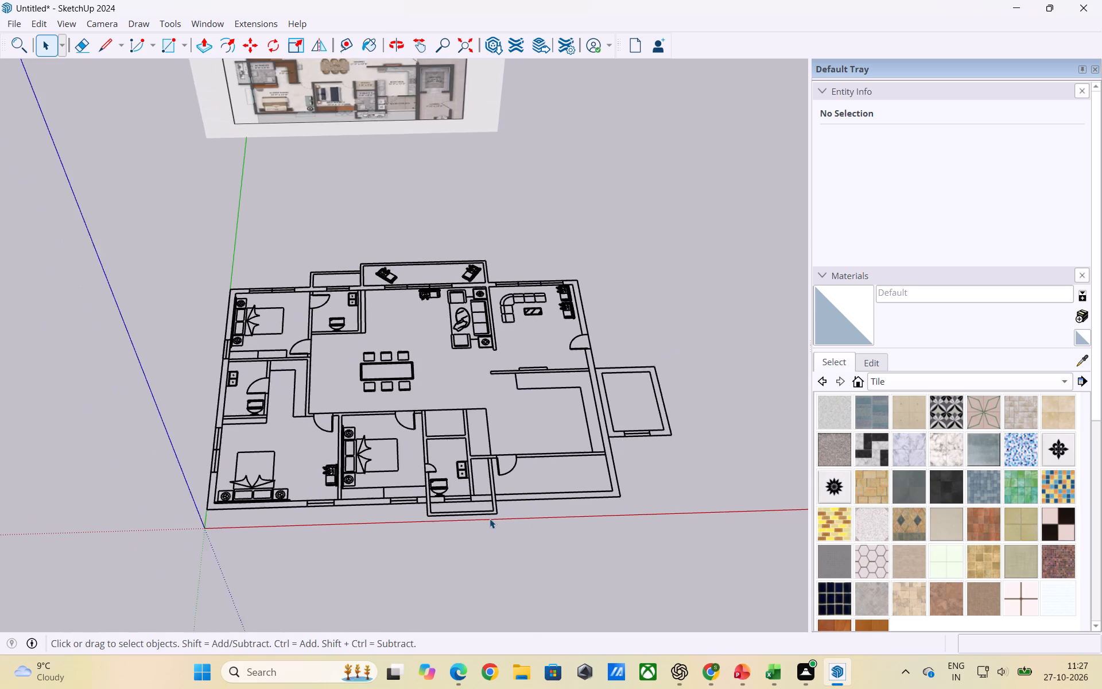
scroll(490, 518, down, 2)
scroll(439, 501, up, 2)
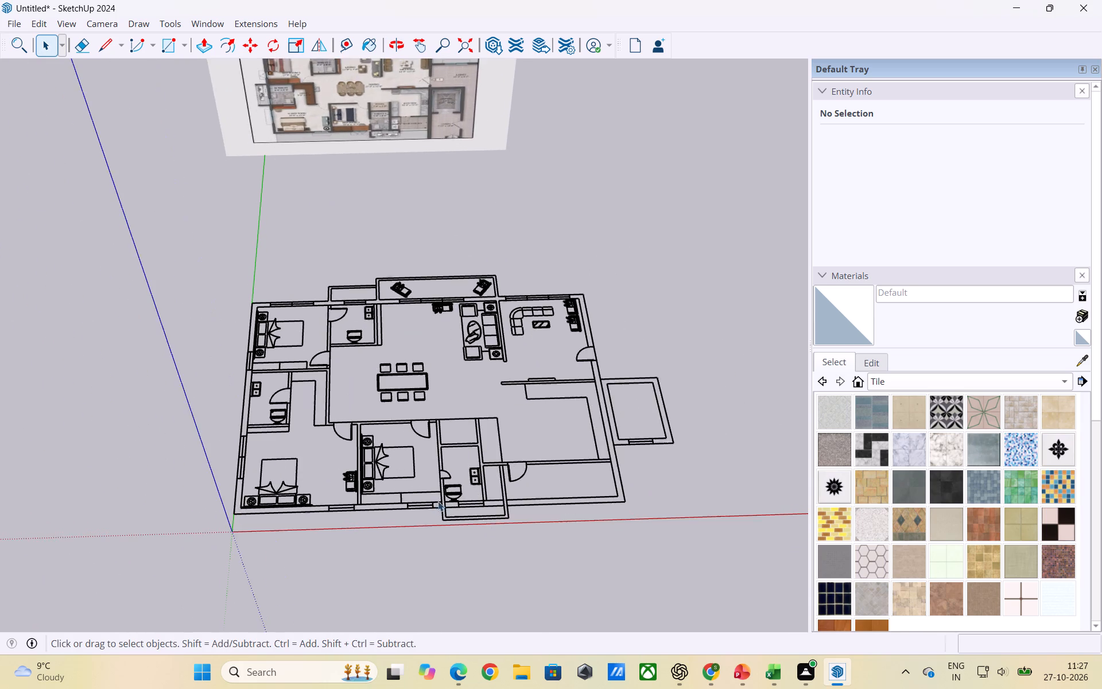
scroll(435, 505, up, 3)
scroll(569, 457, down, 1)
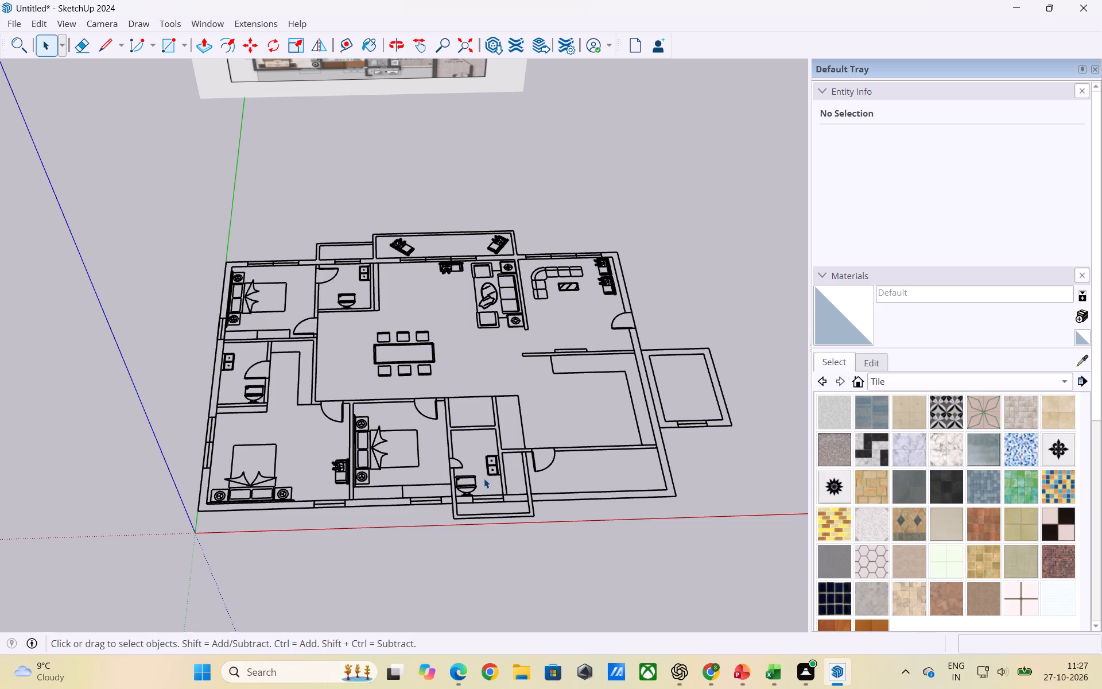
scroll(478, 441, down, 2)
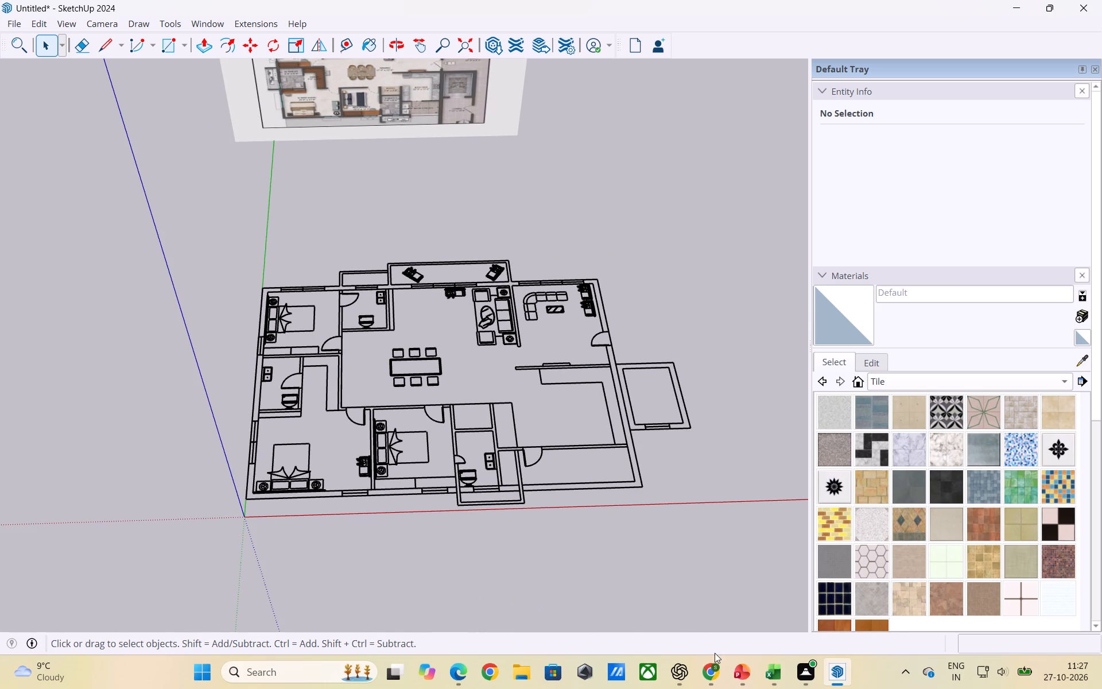
Switch to File Explorer and open the OCT 2026 folder under BLESSED REVENUE > Work done pdf on the Desktop.
click(523, 669)
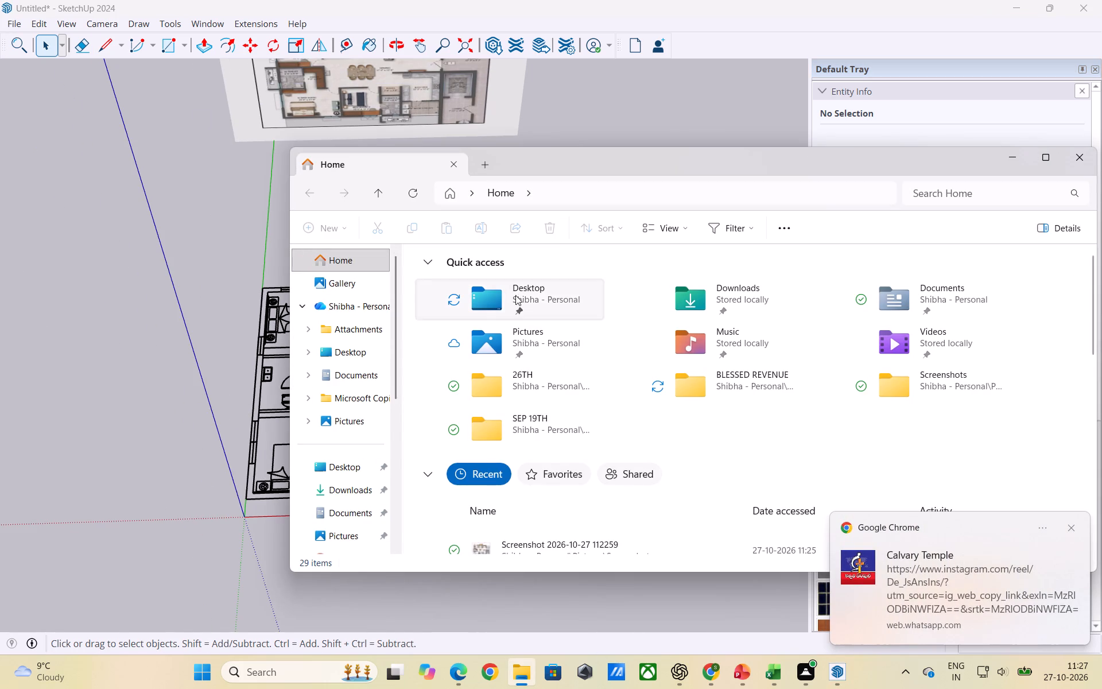
double_click(515, 291)
double_click(440, 279)
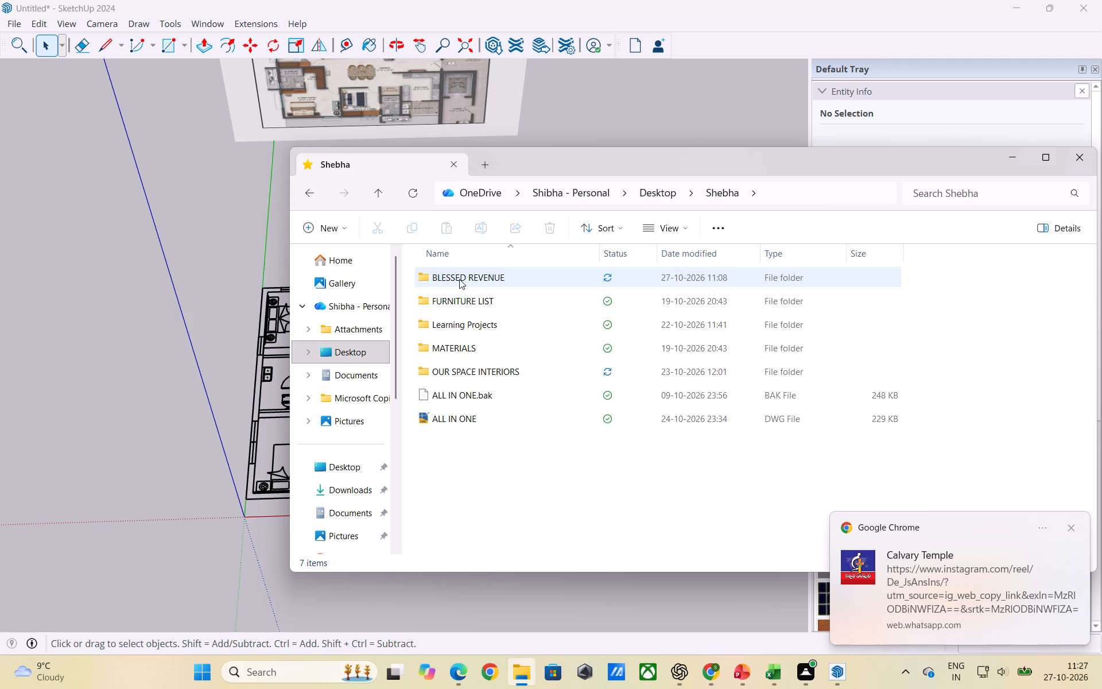
double_click(461, 278)
double_click(463, 300)
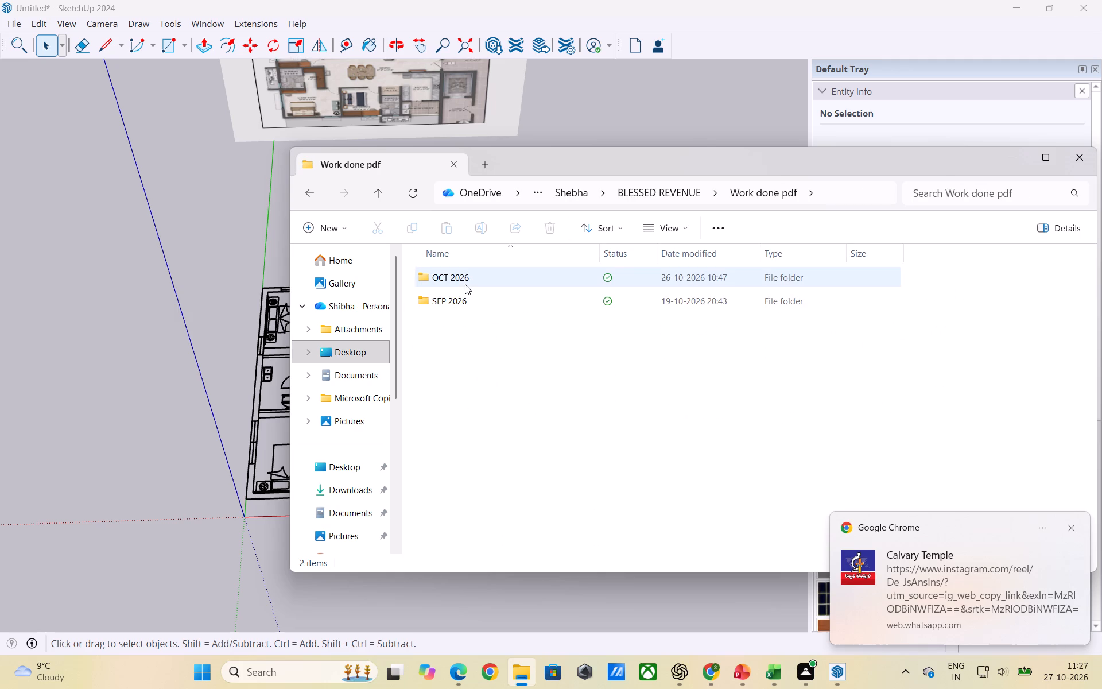
double_click(465, 284)
scroll(508, 489, down, 4)
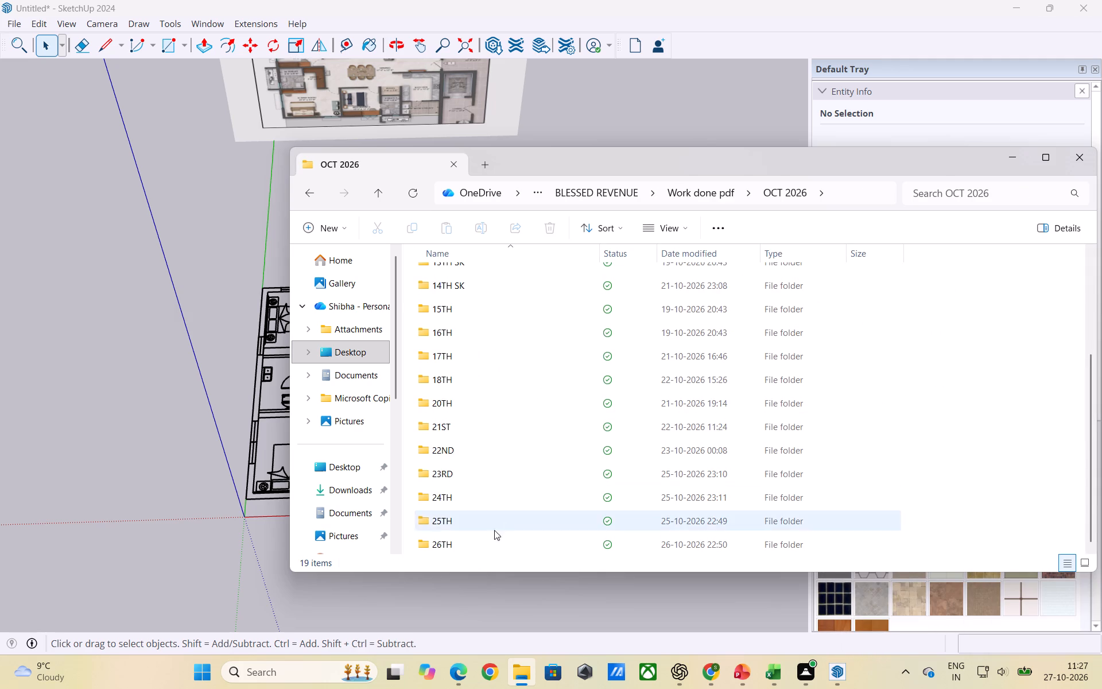
Look through the 26TH, 25TH and 24TH project folders in OCT 2026 for an earlier SketchUp model.
double_click(453, 541)
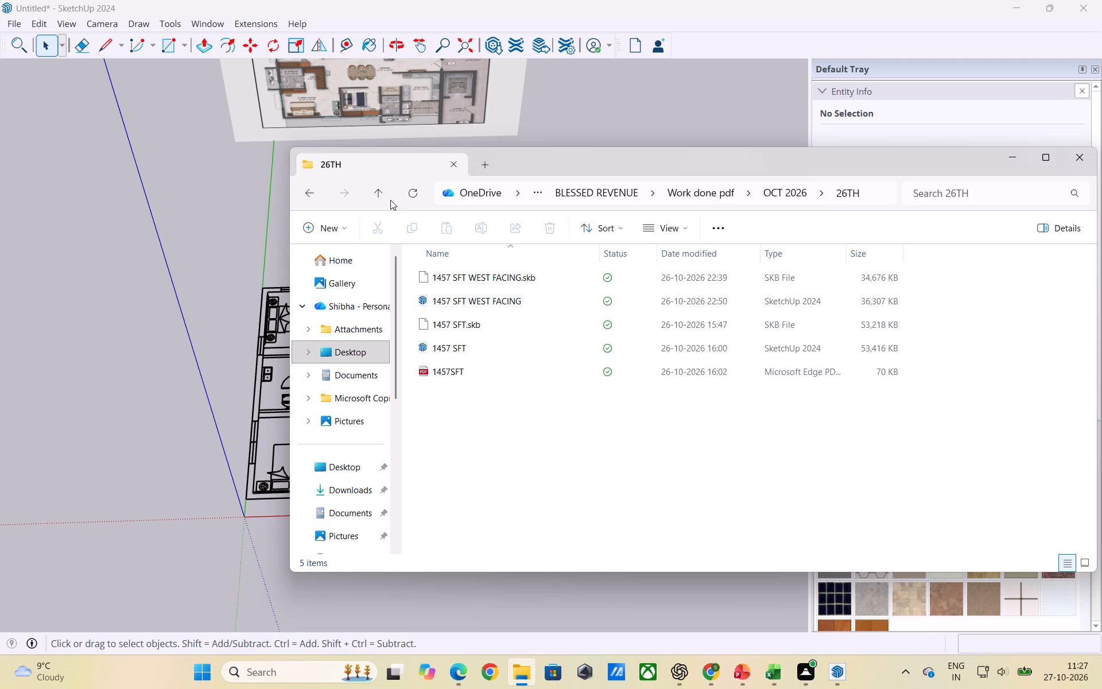
click(377, 193)
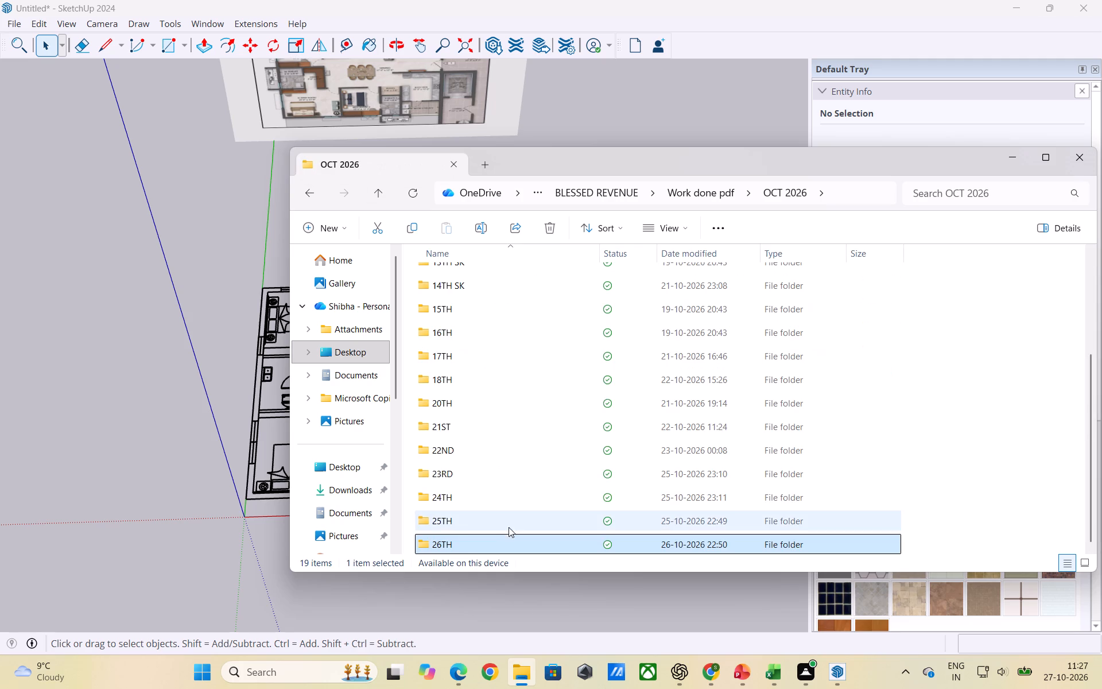
double_click(460, 515)
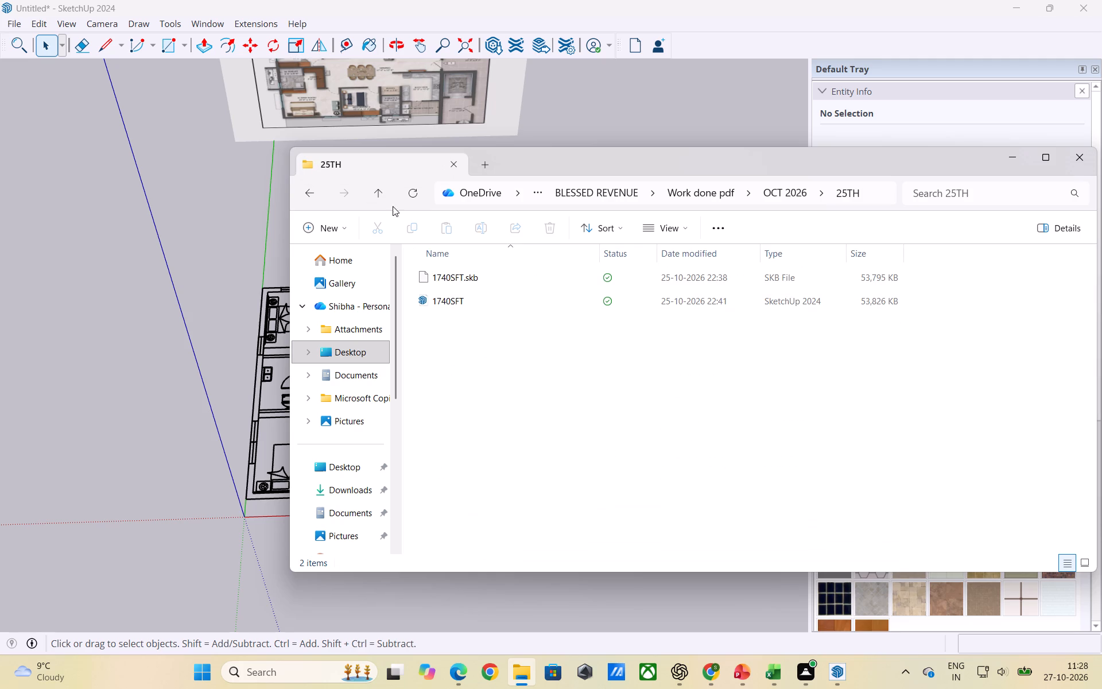
click(385, 200)
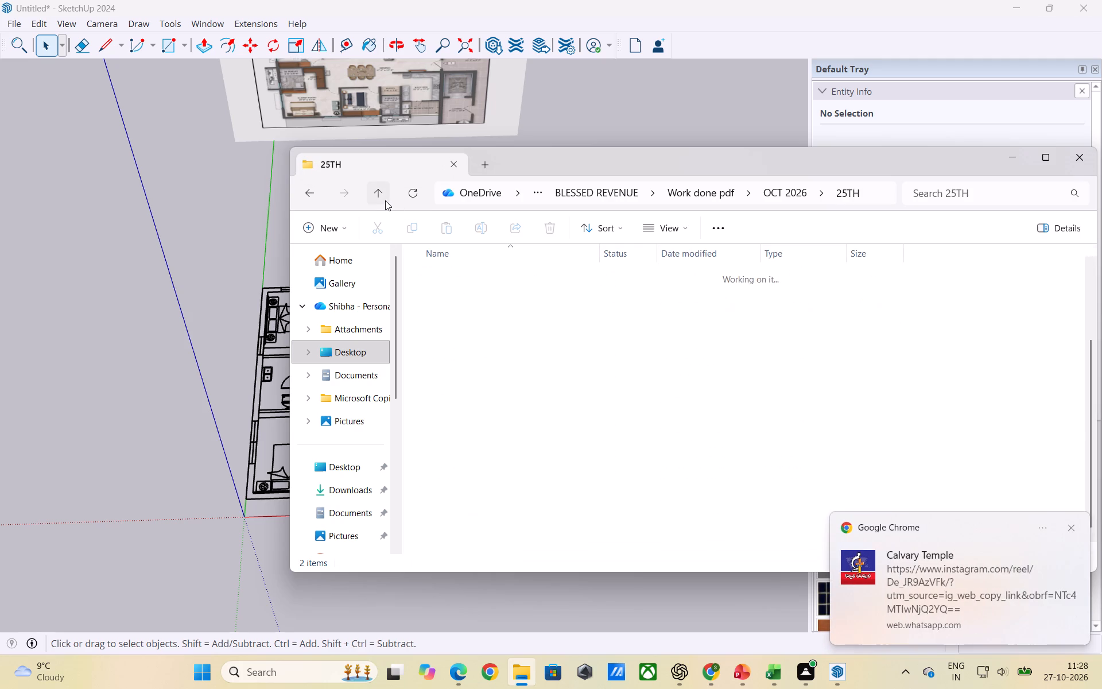
double_click(463, 517)
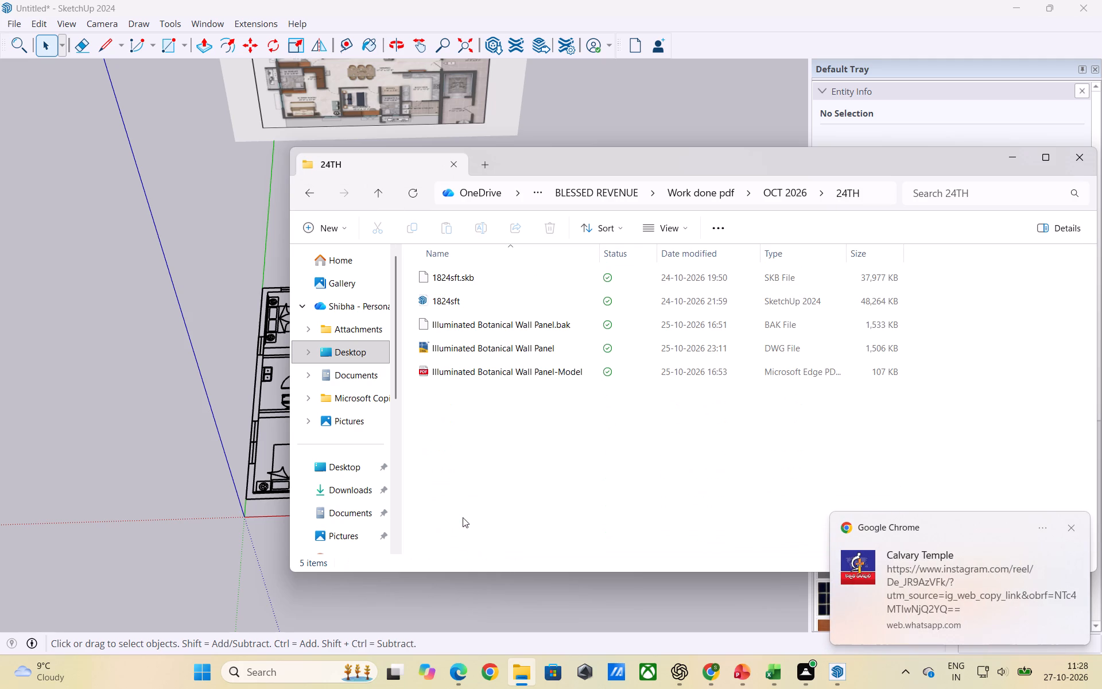
click(374, 195)
Open the 1601 SFT SketchUp model from the 23RD folder in OCT 2026.
double_click(461, 521)
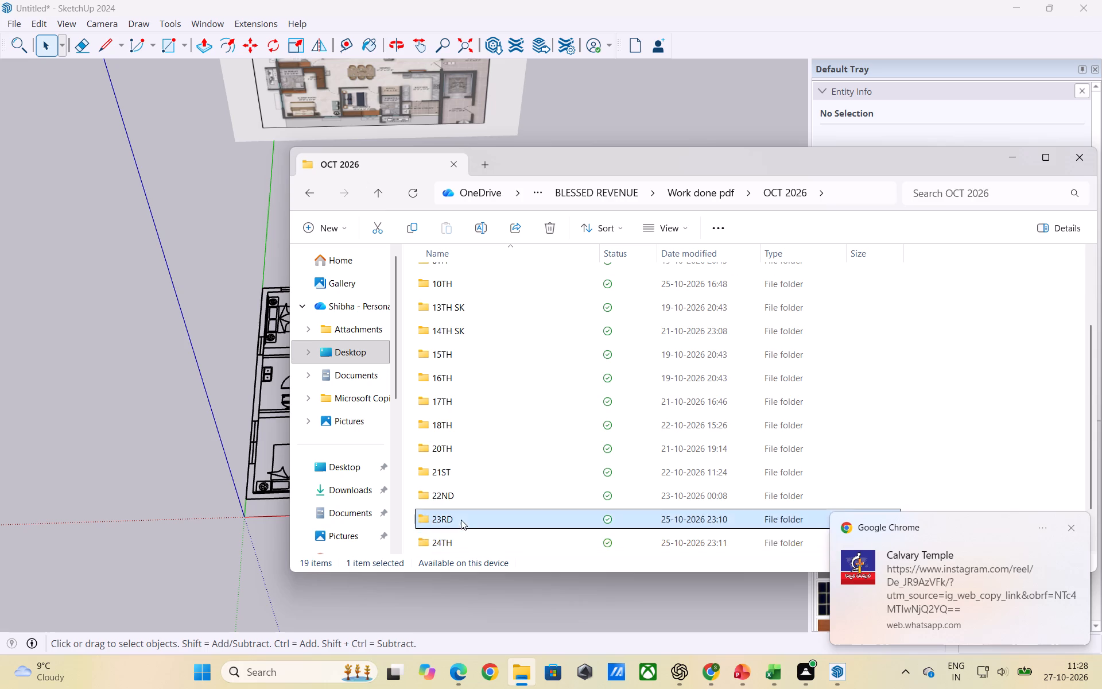
double_click(450, 322)
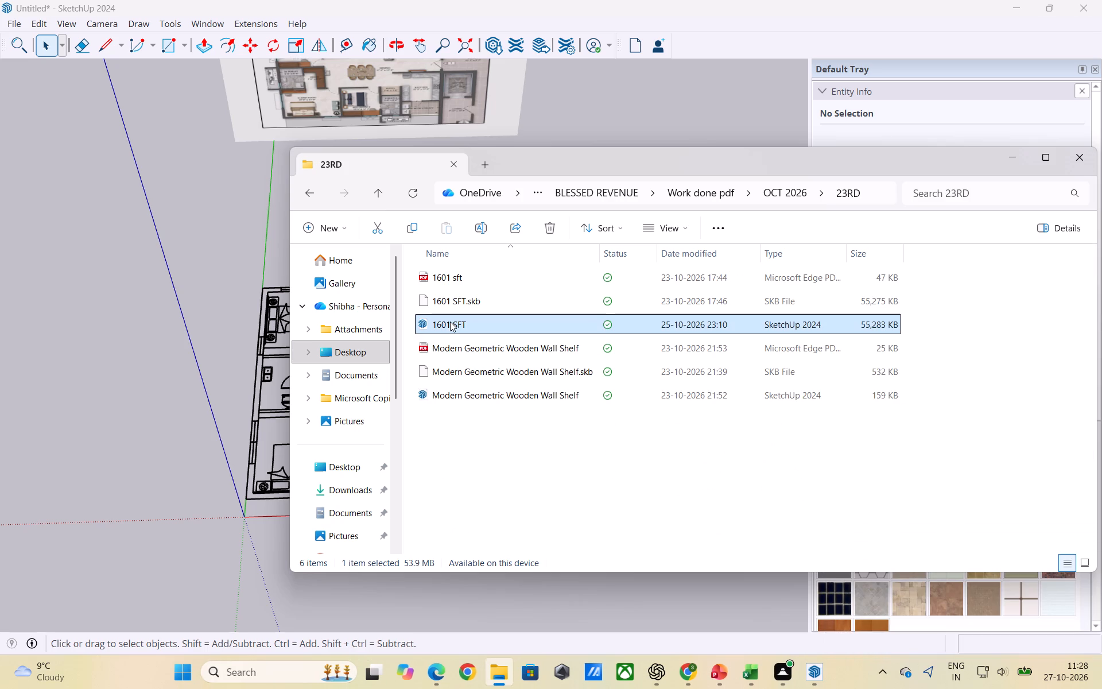
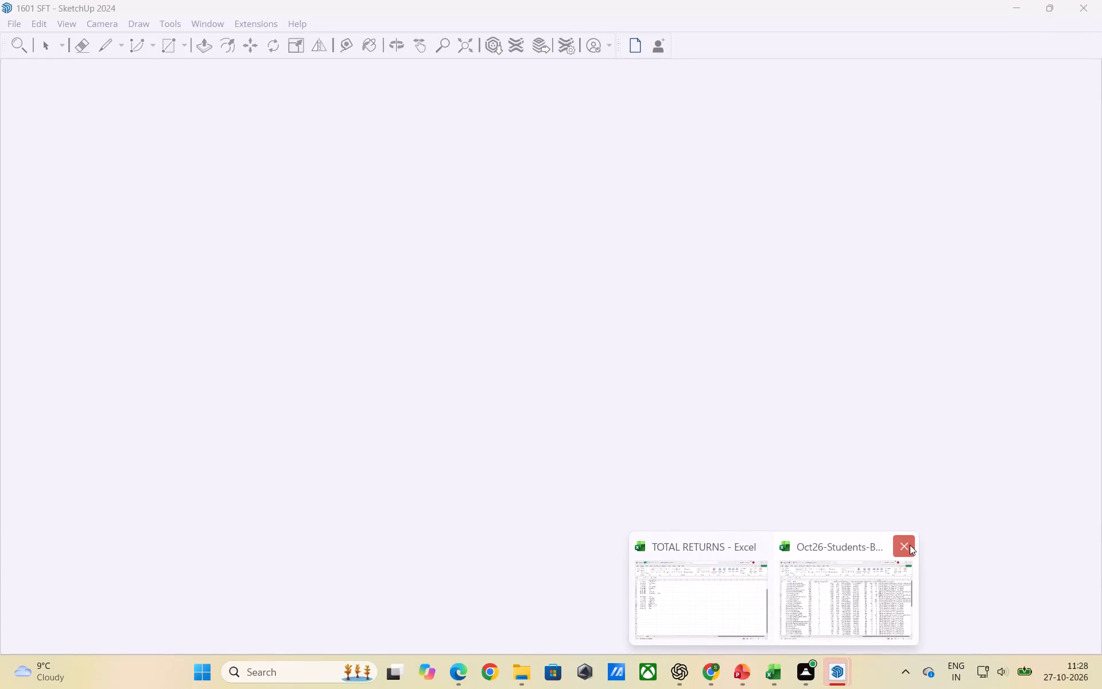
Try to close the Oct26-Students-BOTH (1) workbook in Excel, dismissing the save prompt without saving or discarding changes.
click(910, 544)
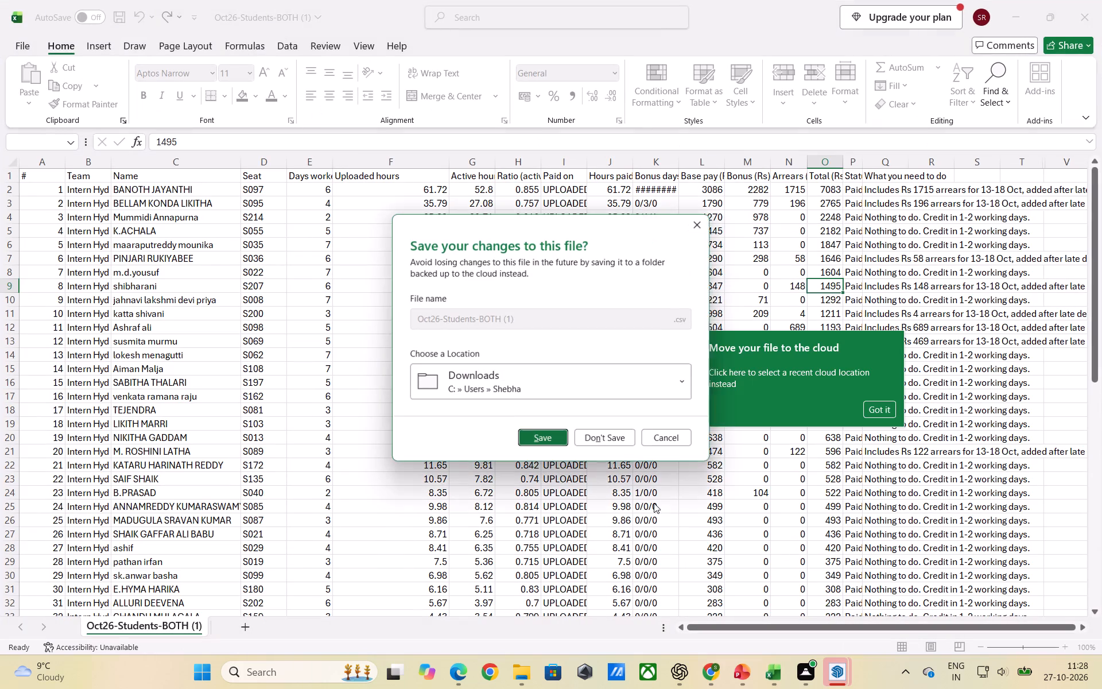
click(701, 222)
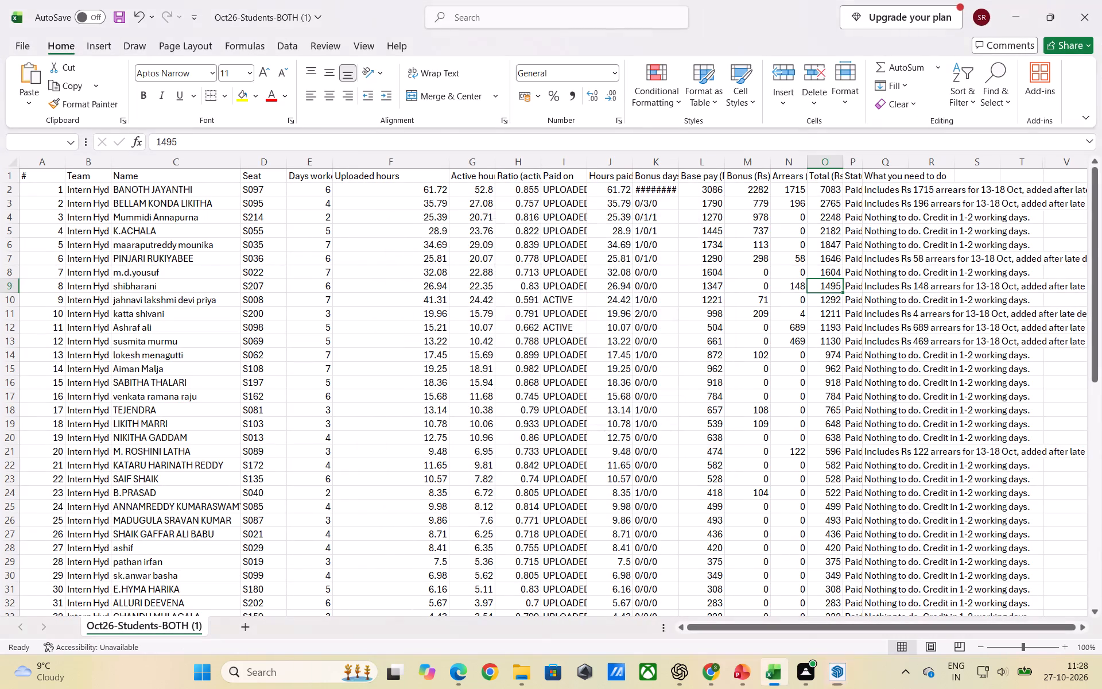
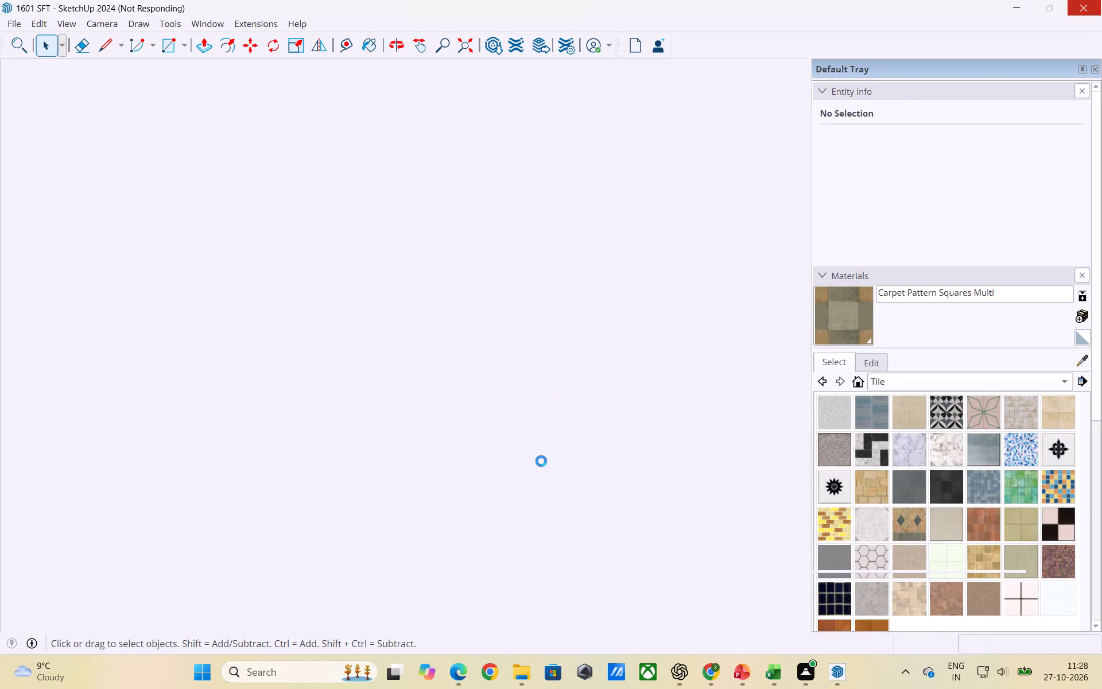
Switch from the 1601 SFT model to the untitled SketchUp model holding the imported floor plan and reference image.
click(835, 671)
click(782, 599)
scroll(546, 346, down, 1)
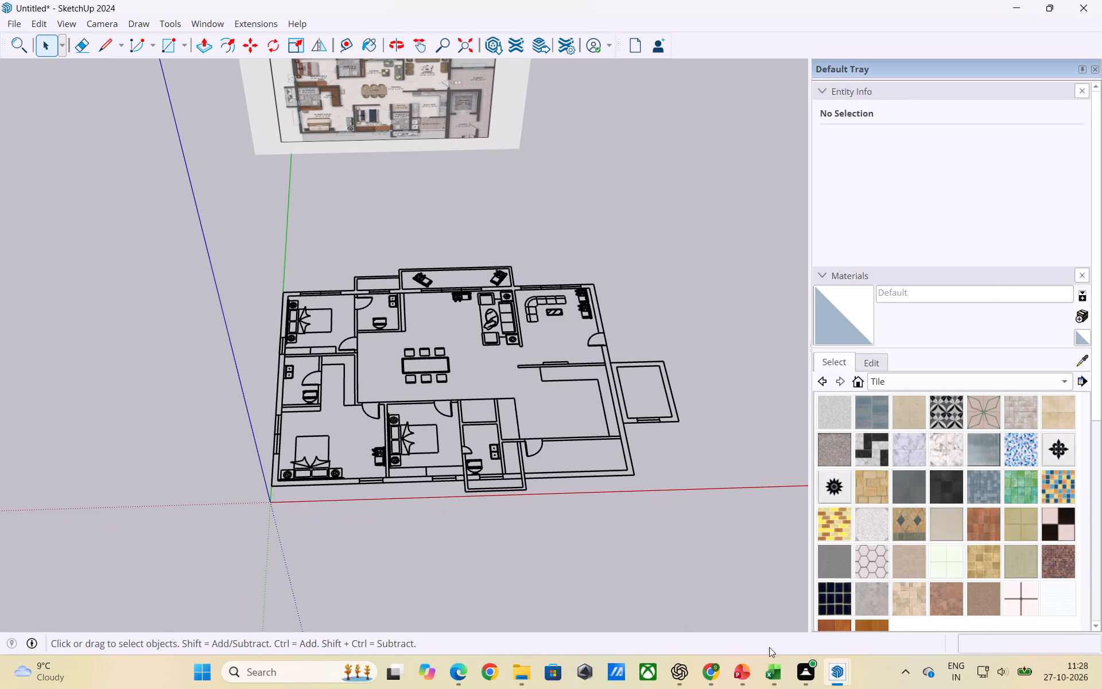
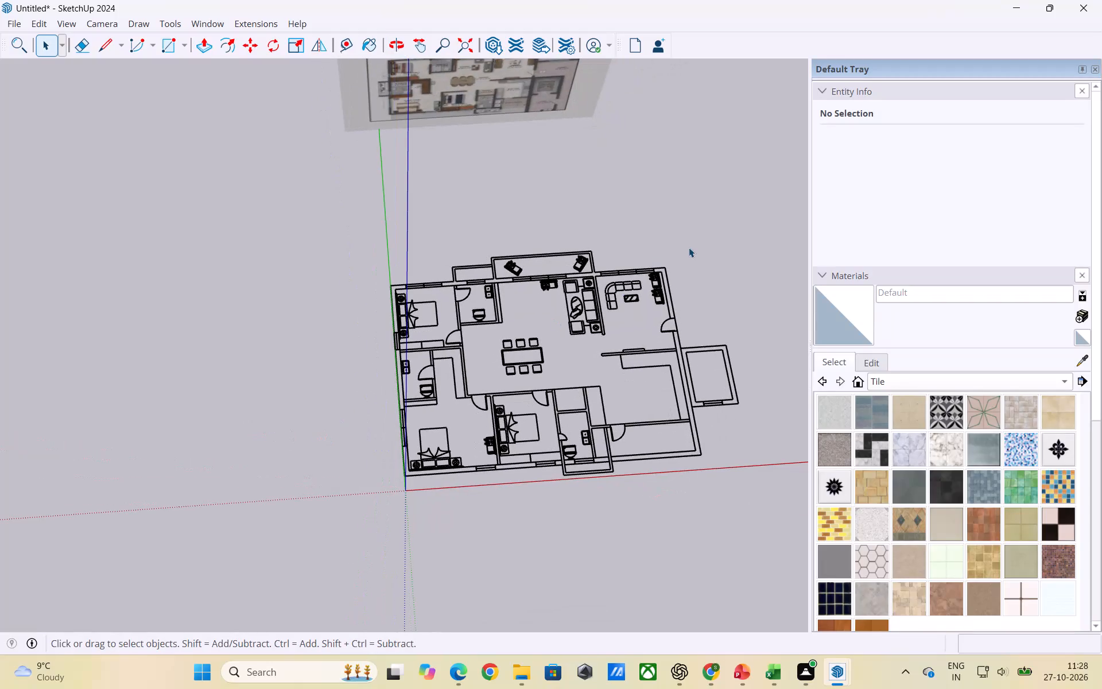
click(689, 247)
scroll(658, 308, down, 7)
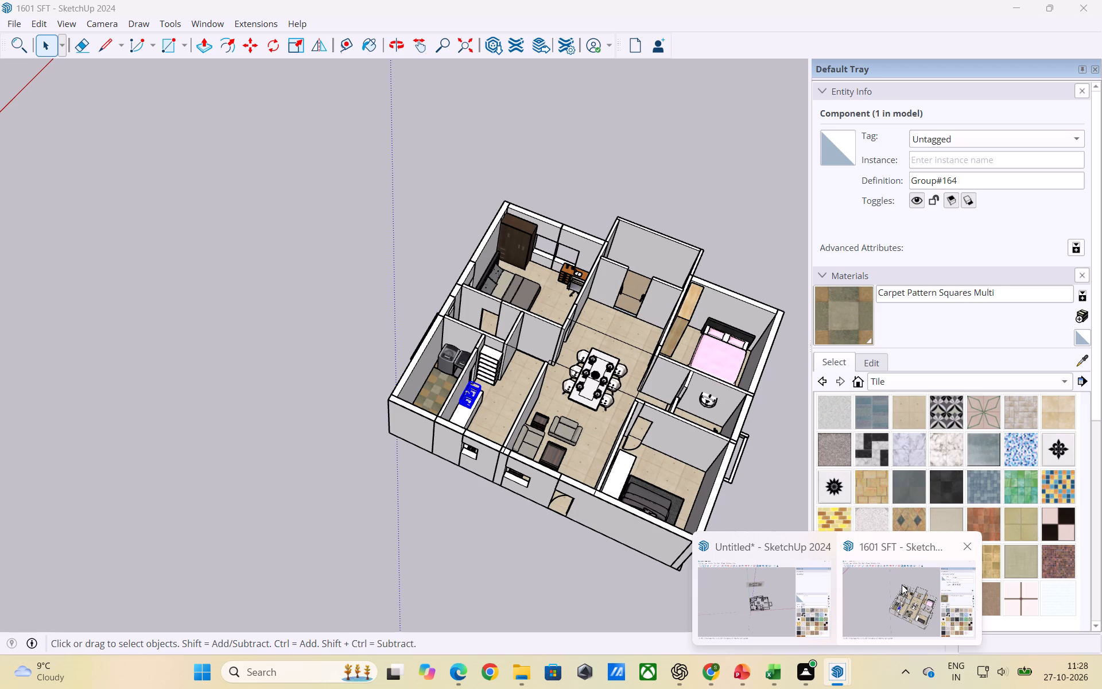
Switch to the 1601 SFT model and examine the wardrobe bedroom, its window openings and the outer walls.
click(902, 585)
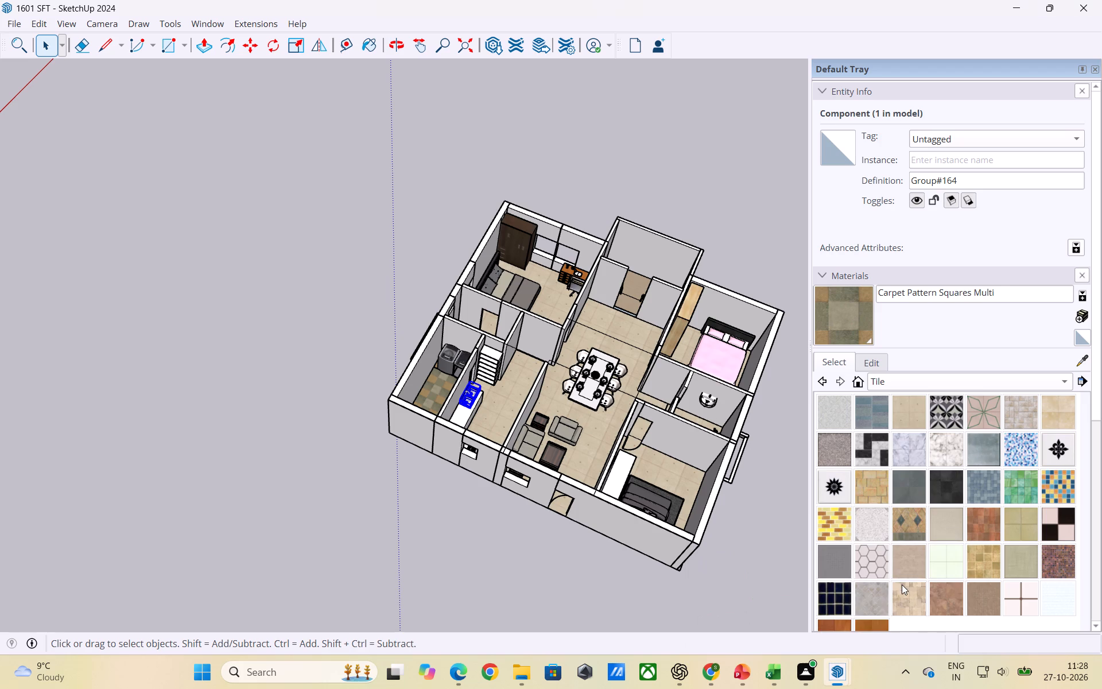
scroll(566, 241, up, 7)
middle_drag(562, 285, 582, 189)
scroll(582, 189, up, 1)
scroll(549, 297, up, 3)
middle_drag(515, 311, 562, 216)
scroll(531, 308, up, 4)
middle_drag(541, 331, 472, 370)
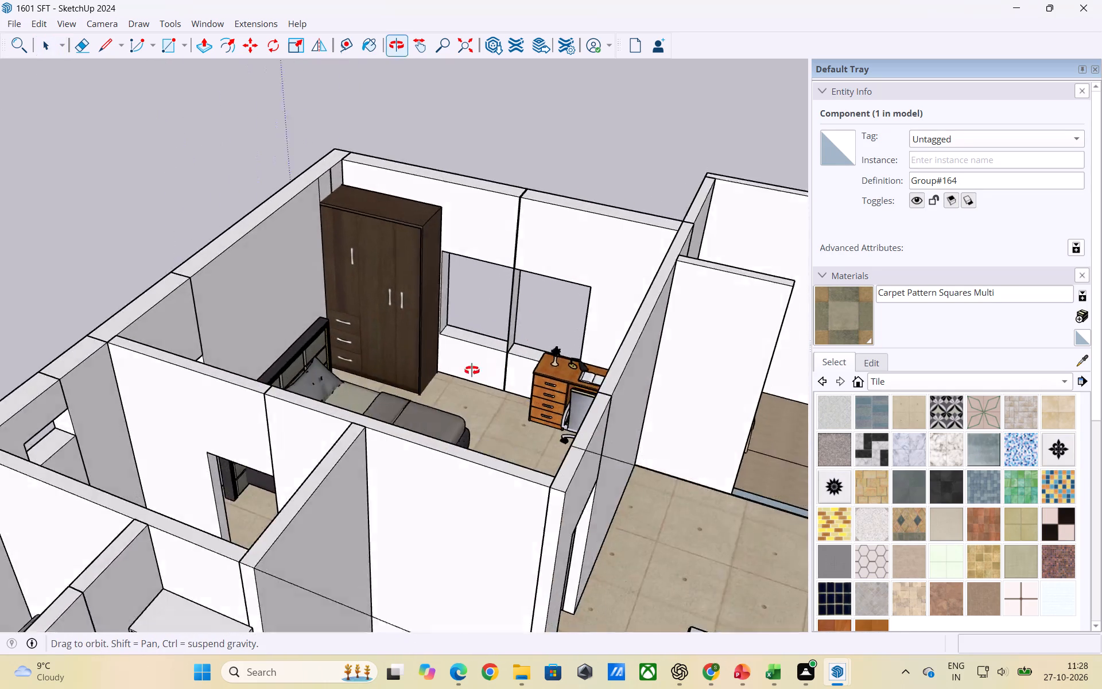
middle_drag(472, 370, 264, 354)
scroll(548, 309, down, 6)
middle_drag(680, 341, 493, 380)
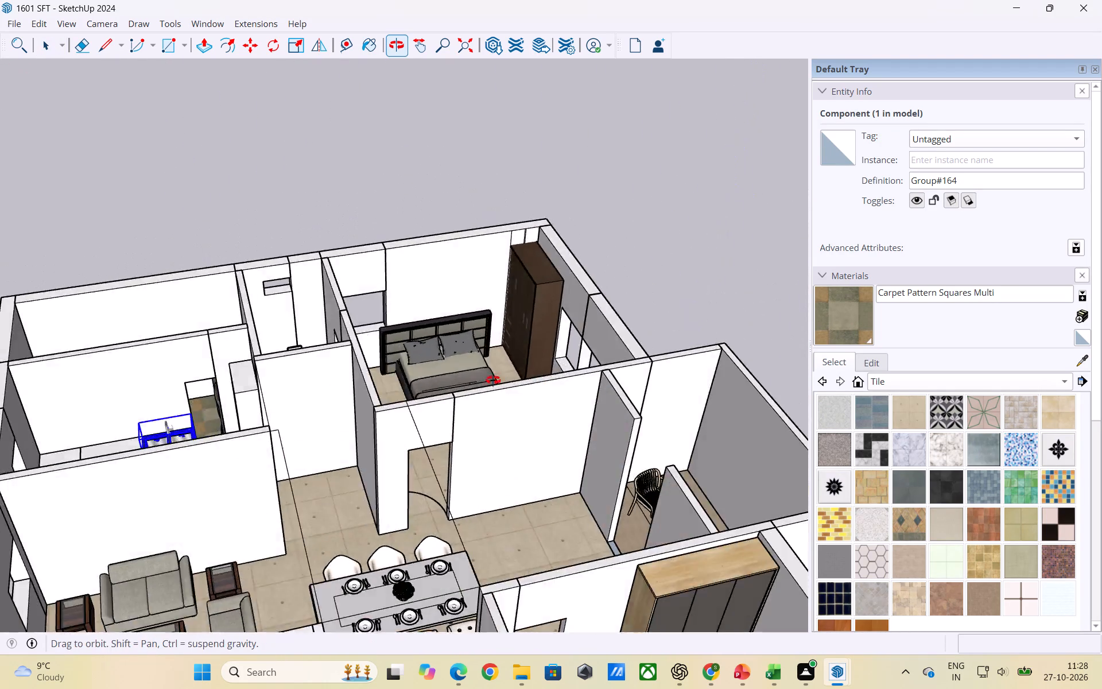
middle_drag(493, 380, 142, 332)
scroll(441, 433, up, 2)
middle_drag(521, 496, 479, 341)
scroll(527, 376, down, 6)
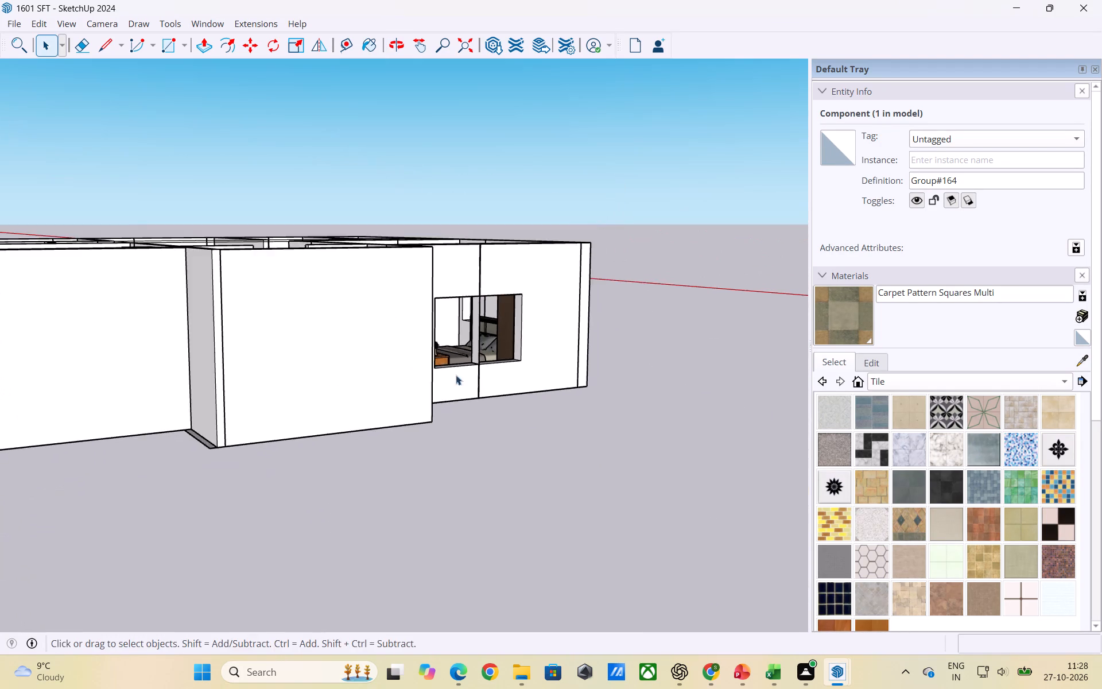
middle_drag(389, 359, 755, 416)
scroll(433, 373, up, 2)
middle_drag(434, 381, 439, 498)
scroll(435, 480, down, 1)
scroll(441, 369, down, 6)
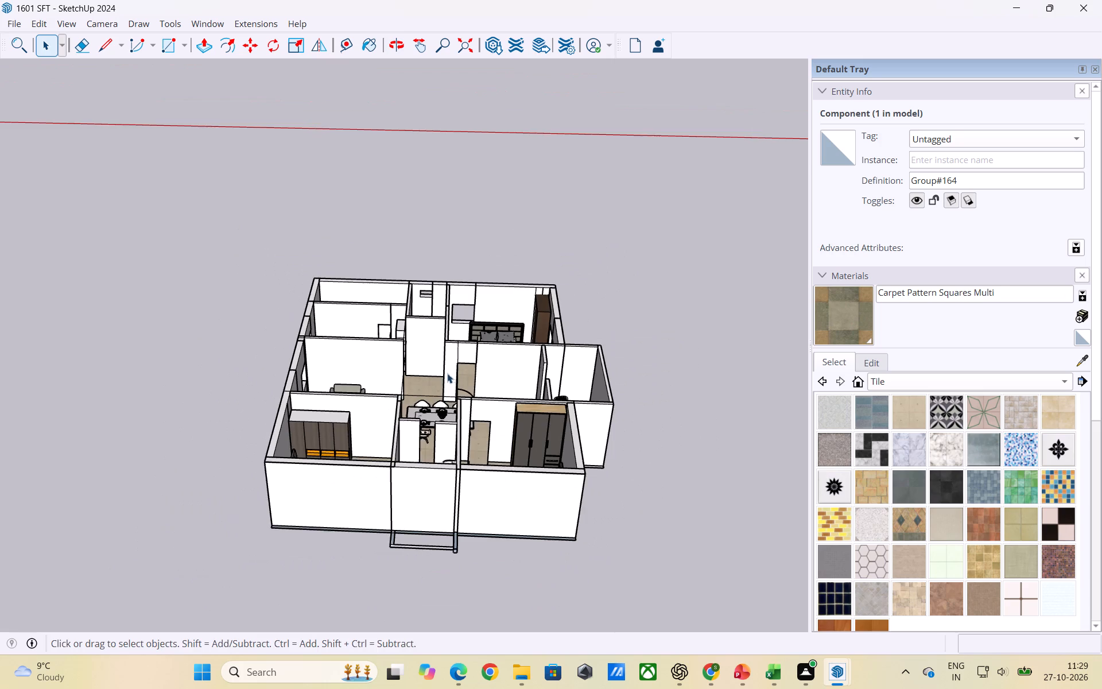
Examine the furnished bedroom, attached toilet, kitchen and living area of the 1601 SFT model from above.
middle_drag(447, 386, 460, 528)
click(668, 323)
scroll(488, 344, up, 10)
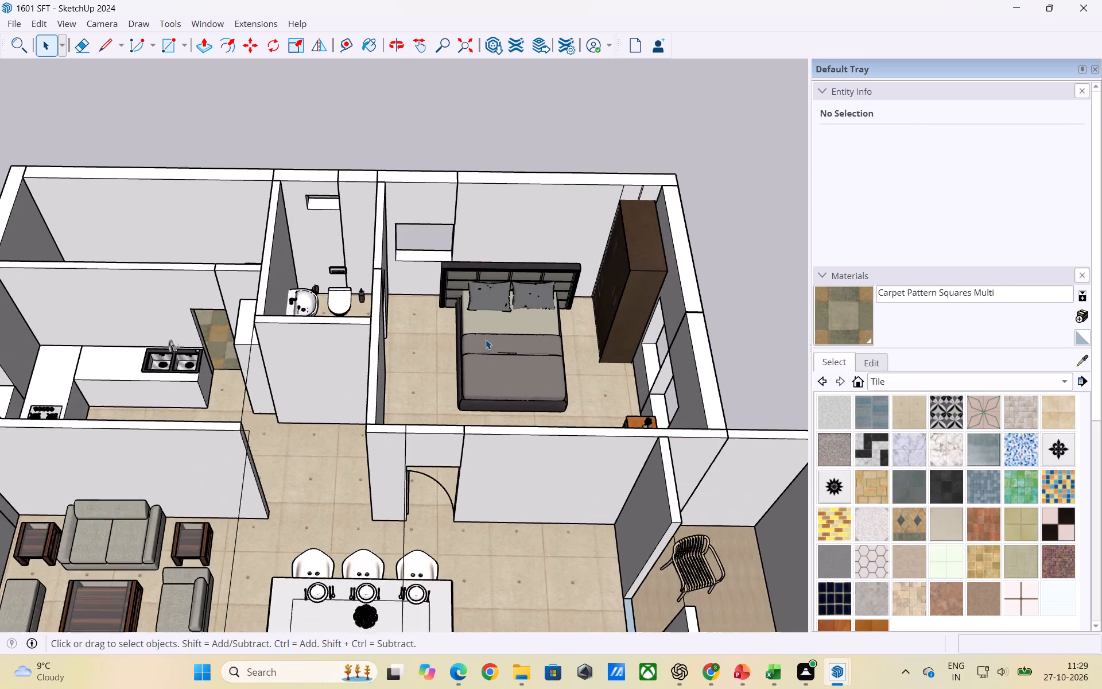
scroll(486, 339, up, 2)
scroll(499, 237, down, 5)
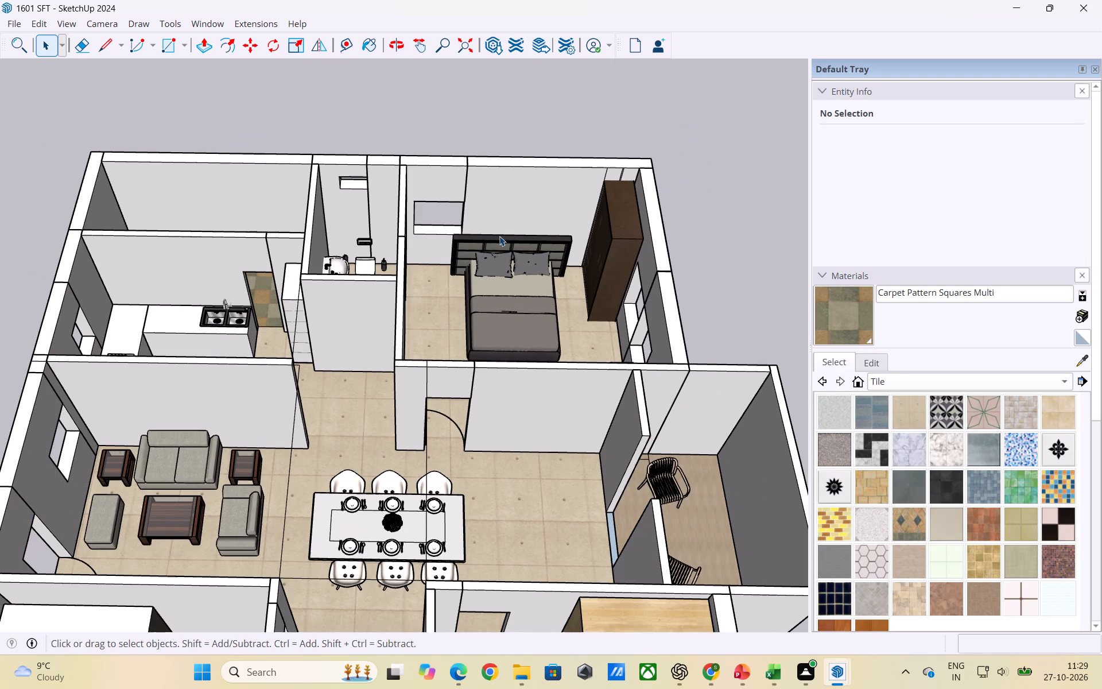
scroll(510, 216, down, 3)
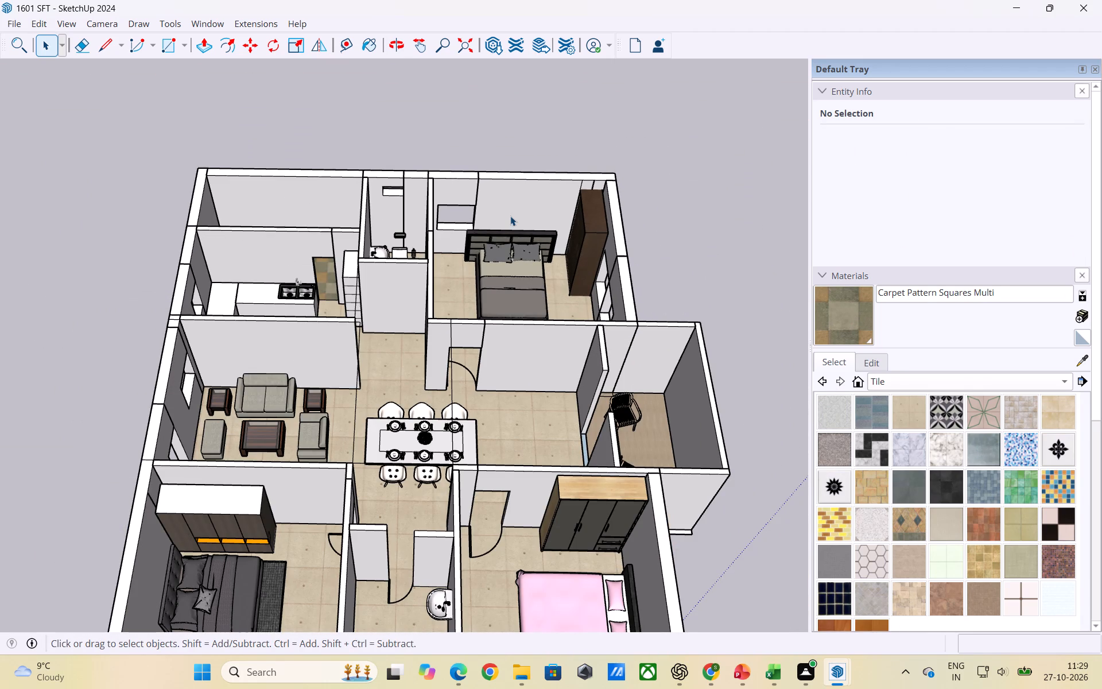
scroll(382, 262, down, 3)
scroll(491, 351, down, 3)
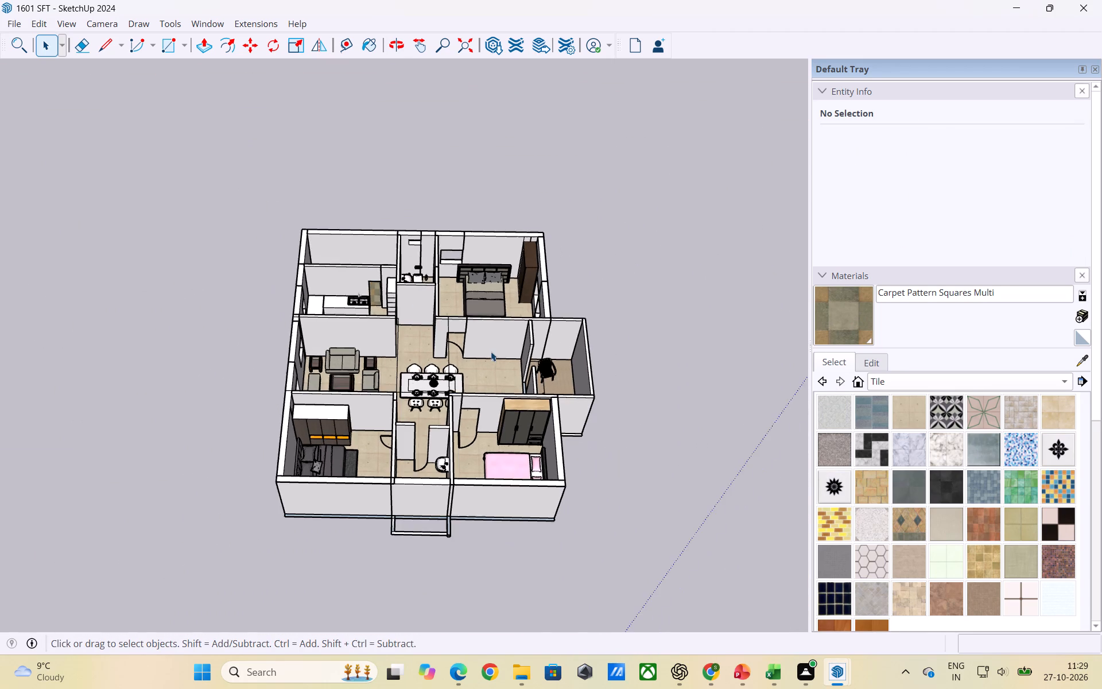
Examine the 1601 SFT model's dining area, partition walls, door openings and balcony.
middle_drag(489, 436, 735, 523)
scroll(547, 329, up, 5)
middle_drag(540, 380, 562, 389)
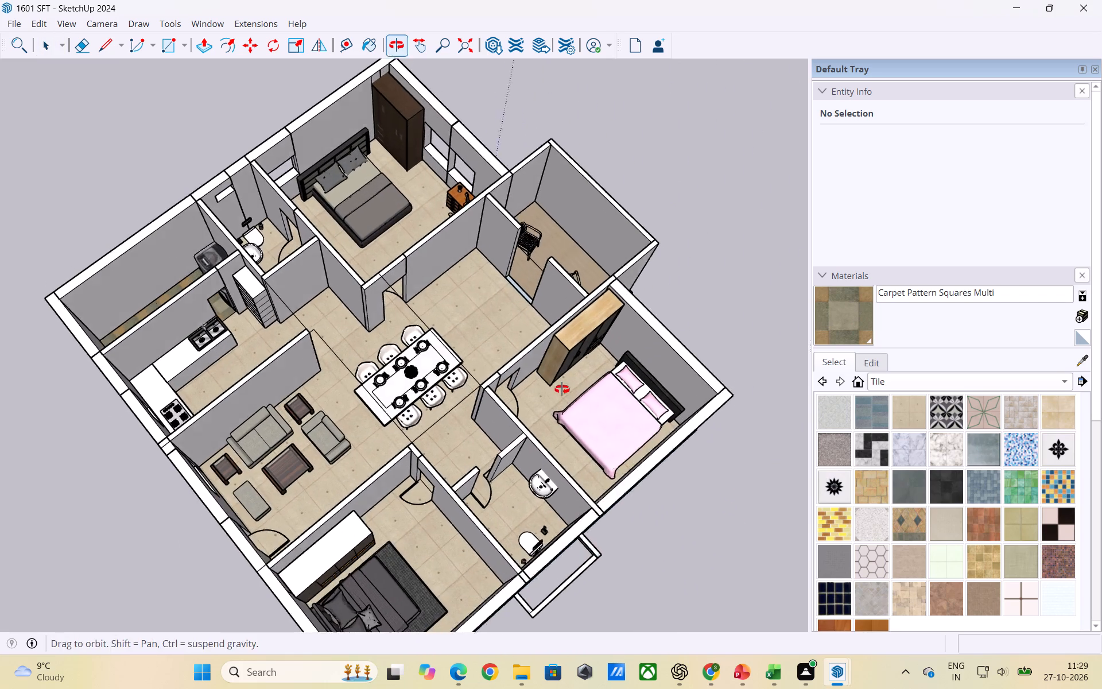
middle_drag(562, 389, 561, 354)
scroll(455, 169, down, 2)
middle_drag(424, 145, 500, 47)
scroll(489, 60, up, 1)
scroll(399, 216, up, 6)
middle_drag(396, 200, 439, 145)
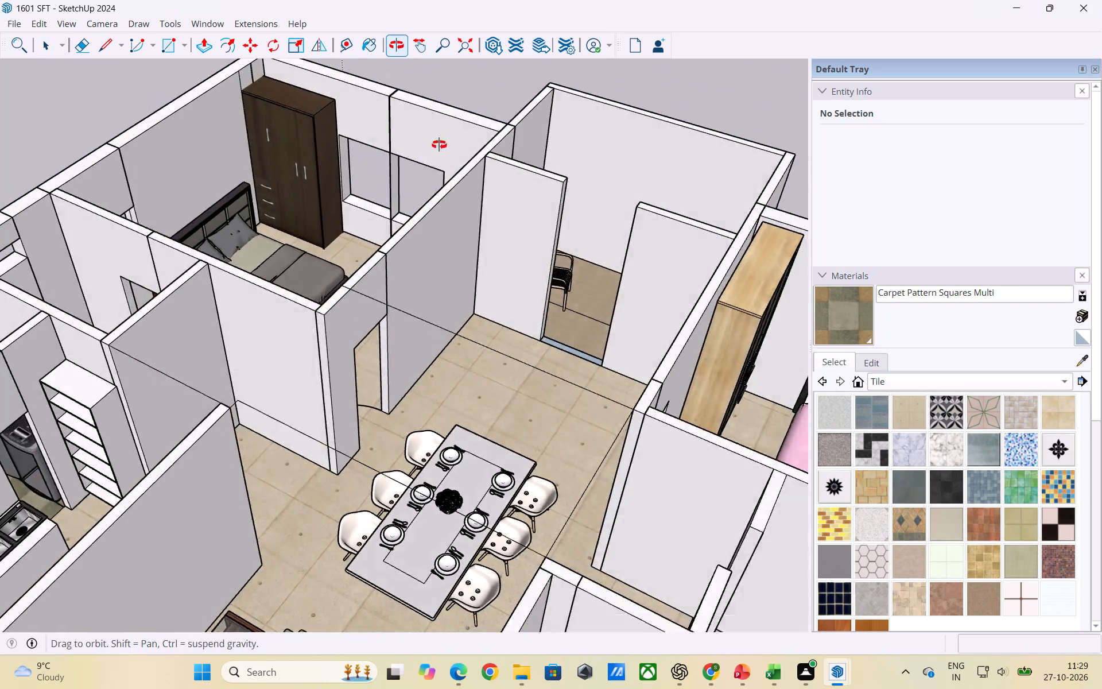
middle_drag(439, 145, 594, 122)
middle_drag(245, 272, 315, 189)
scroll(383, 293, down, 3)
scroll(441, 287, down, 1)
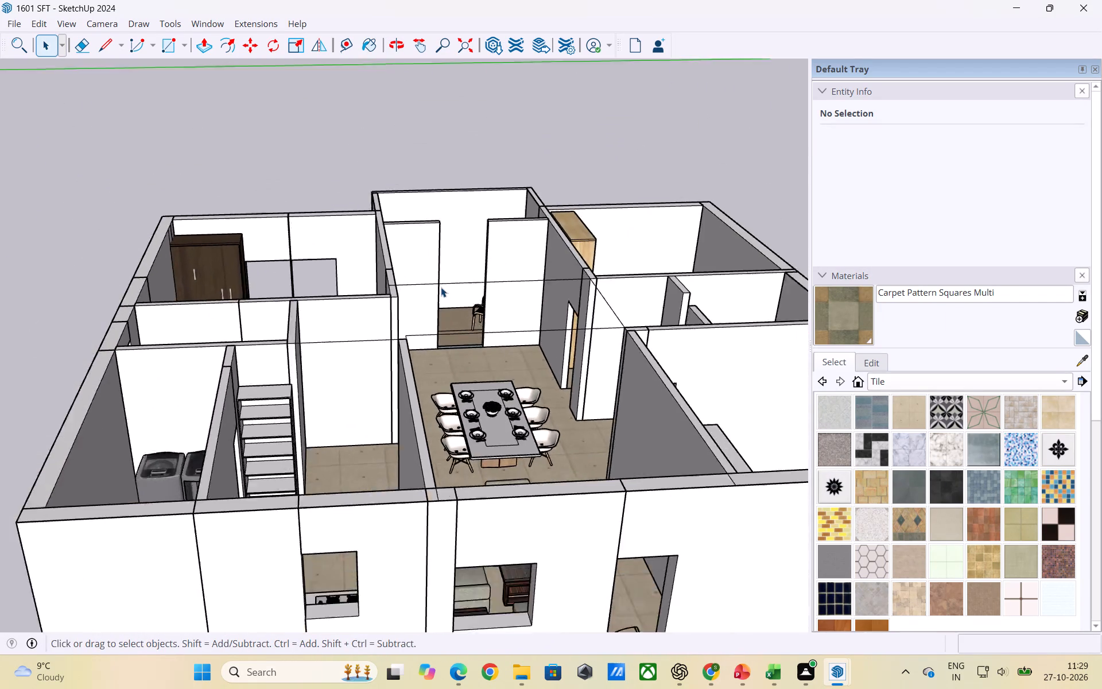
scroll(441, 287, down, 5)
scroll(532, 349, down, 3)
Review the overall room and furniture layout of the 1601 SFT model from the entrance side.
middle_drag(513, 363, 485, 537)
scroll(491, 319, up, 3)
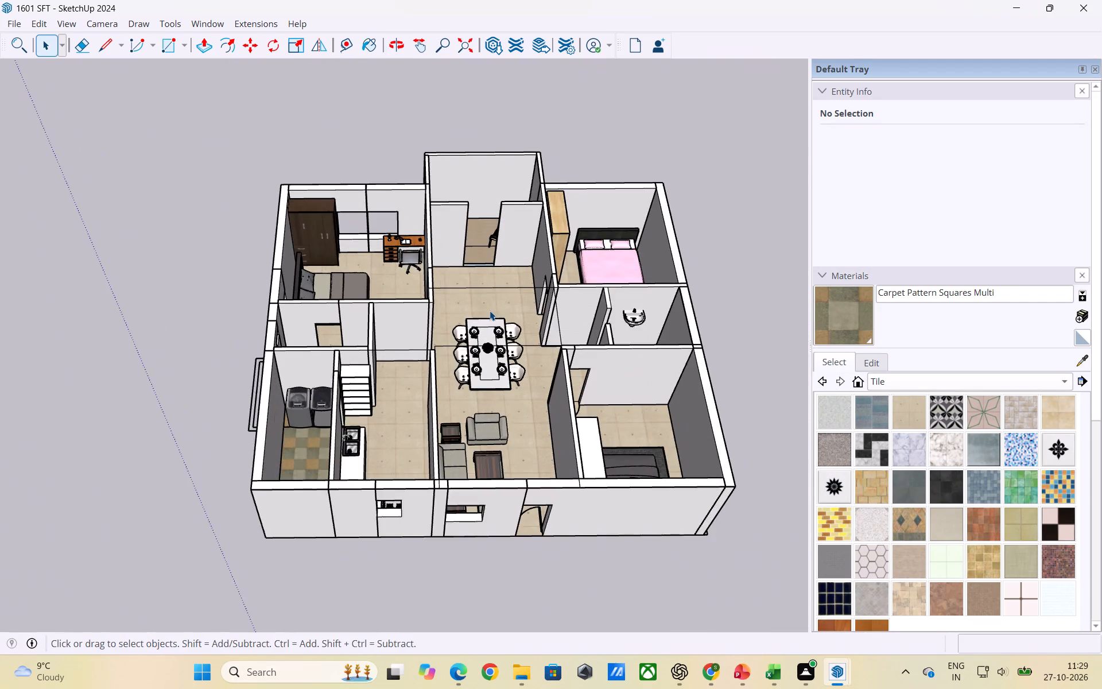
scroll(490, 311, up, 3)
scroll(194, 307, down, 5)
scroll(522, 367, up, 5)
scroll(642, 385, up, 1)
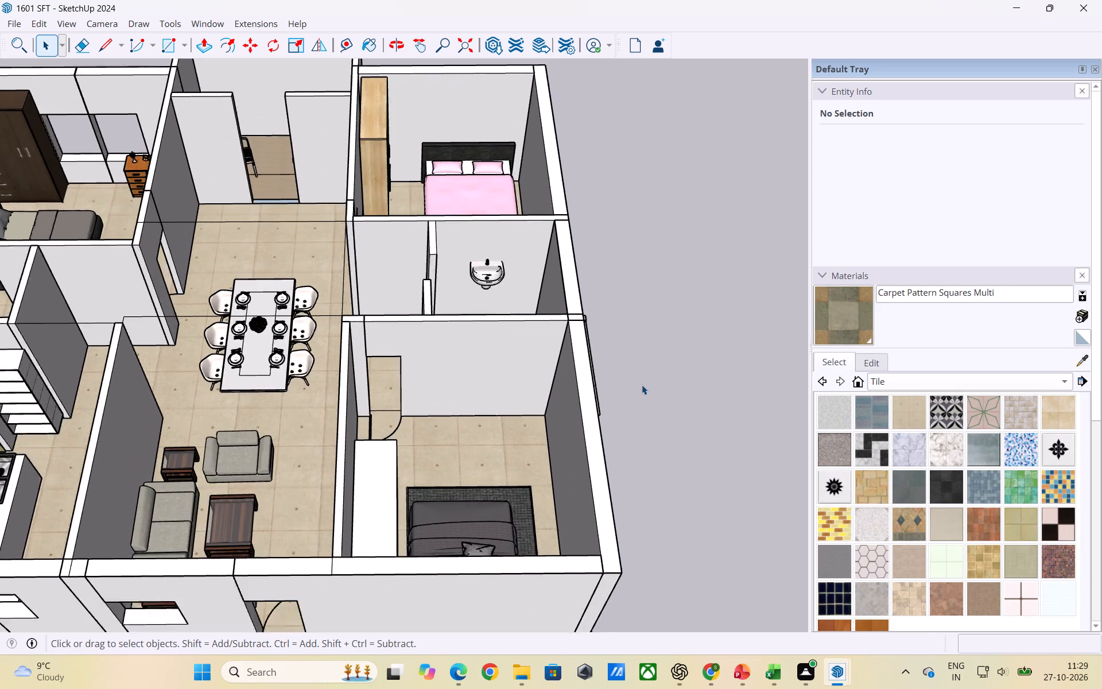
scroll(642, 385, up, 1)
scroll(656, 374, down, 6)
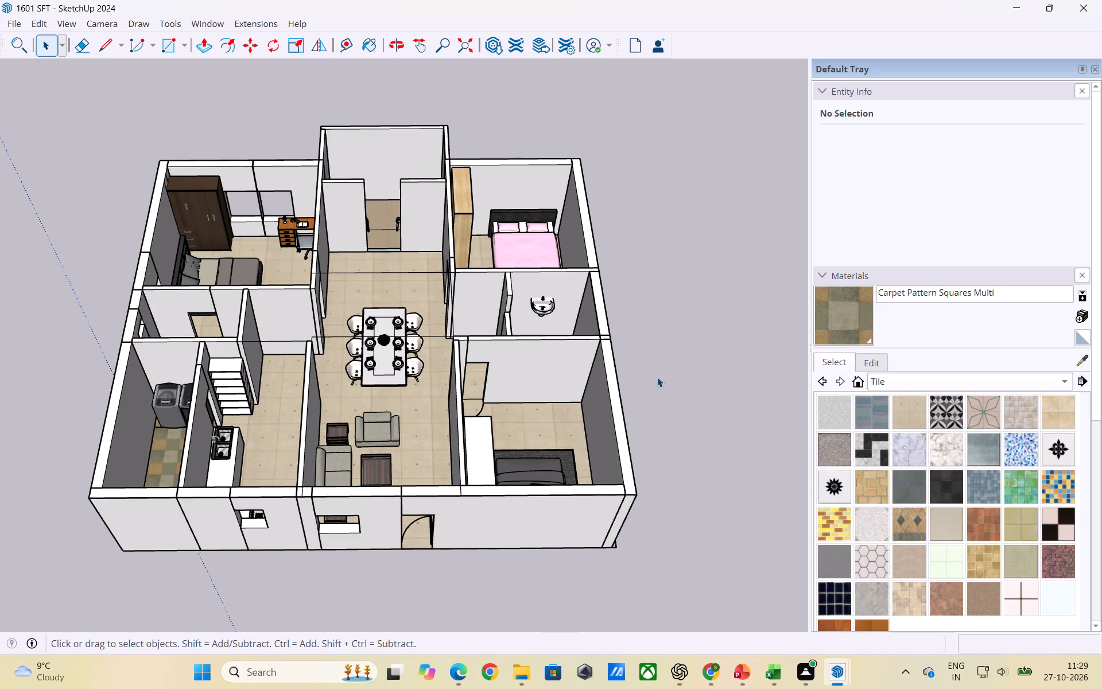
scroll(661, 377, down, 3)
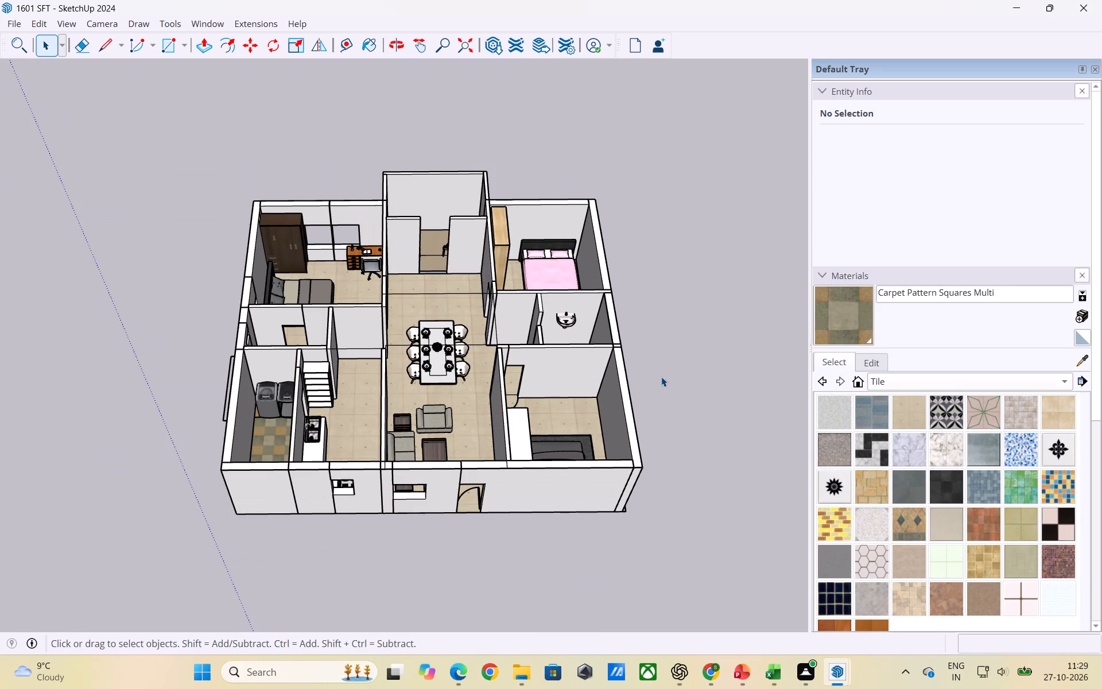
scroll(292, 334, down, 2)
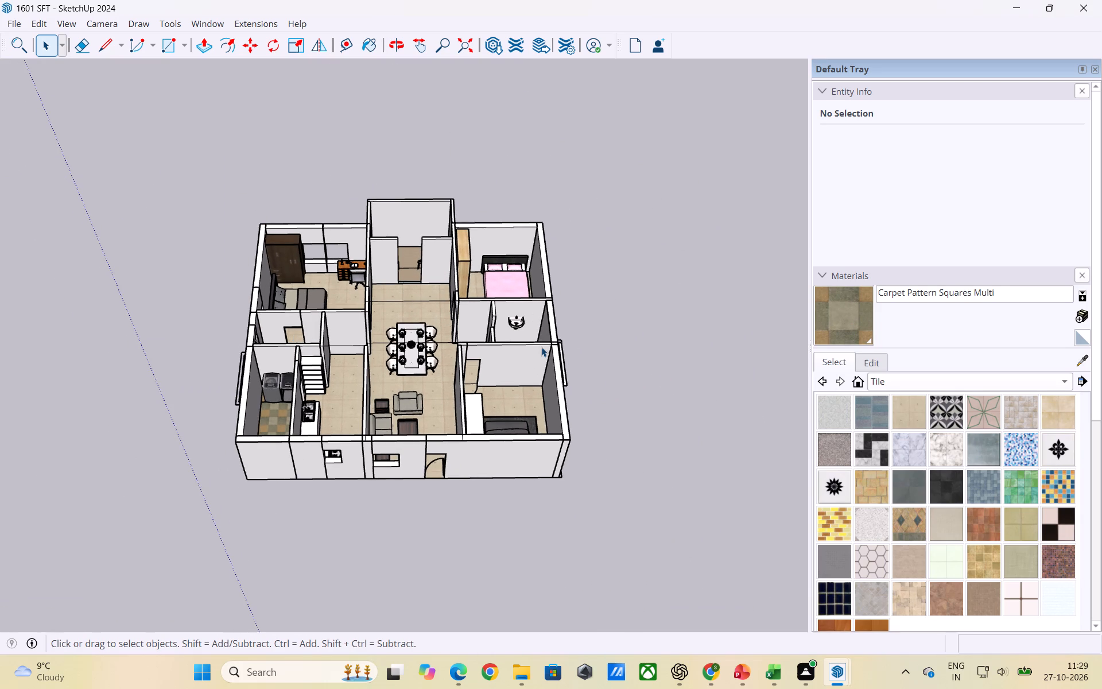
Return to the untitled model and examine the imported floor plan's rooms and furniture outlines.
click(763, 618)
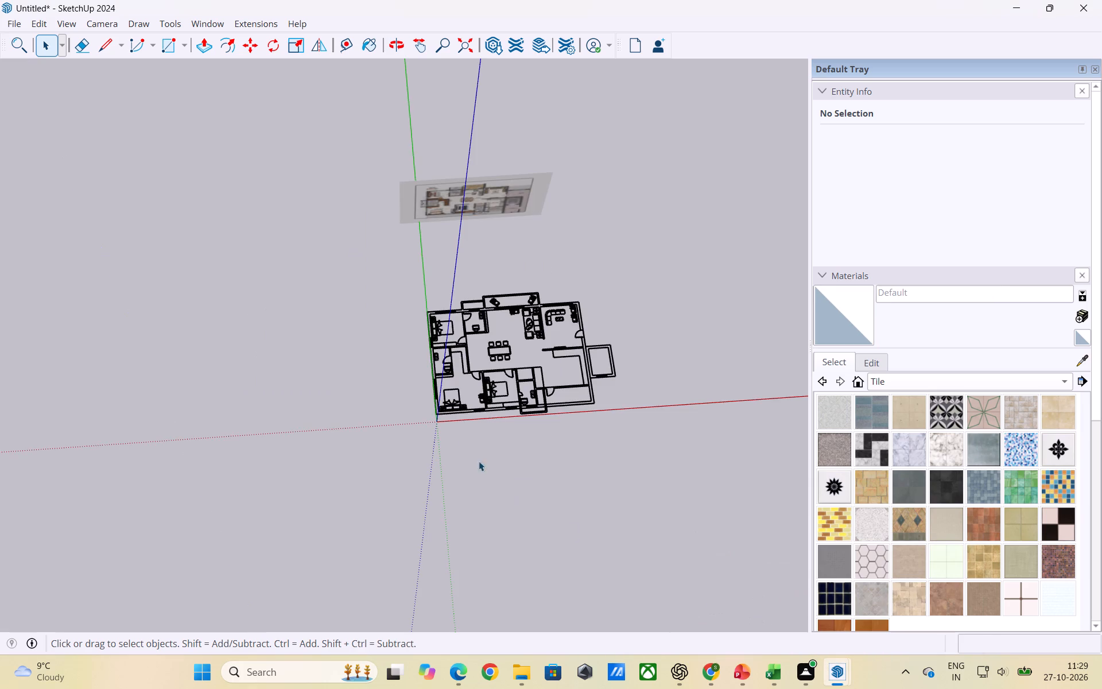
scroll(434, 397, up, 3)
scroll(179, 391, down, 5)
scroll(518, 367, up, 2)
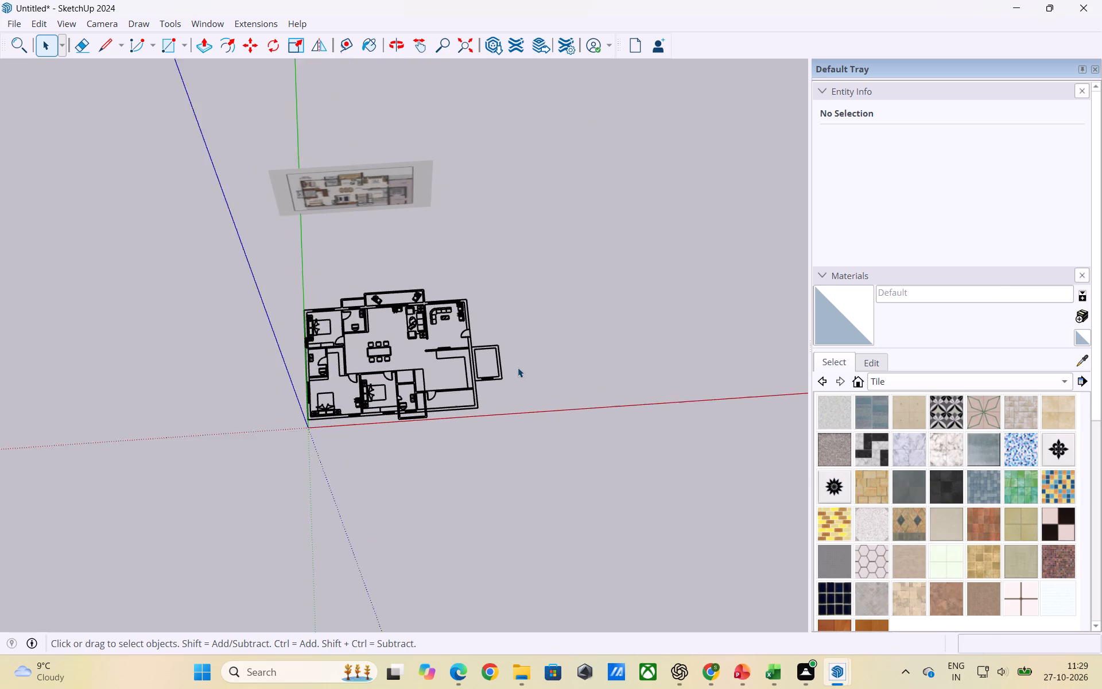
scroll(518, 367, up, 1)
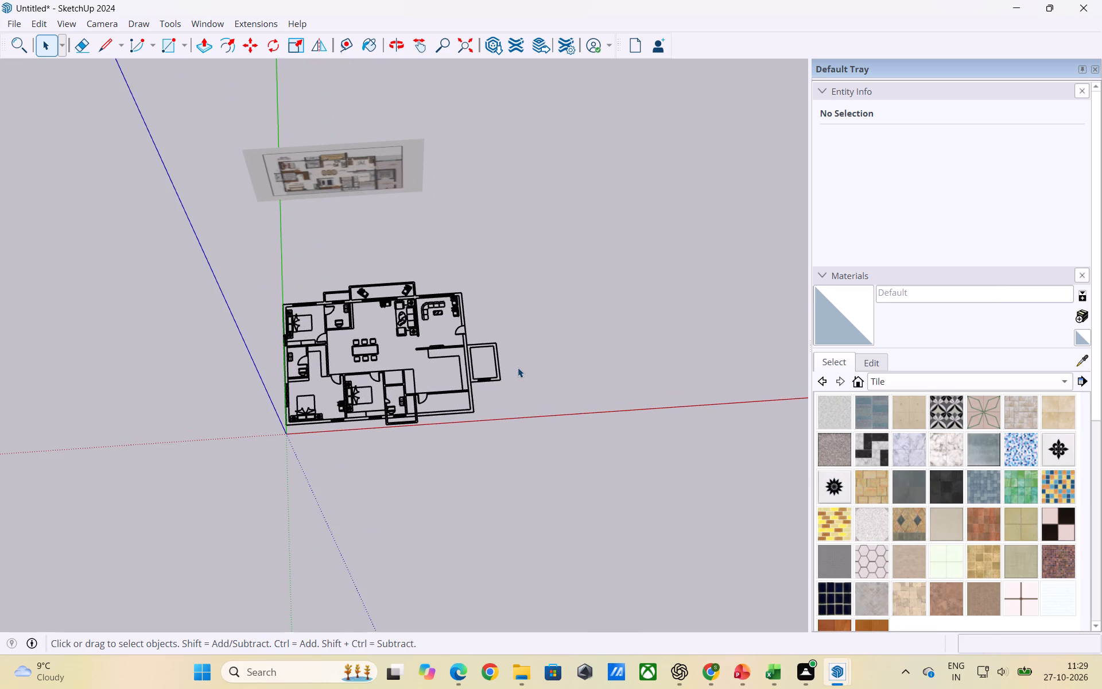
scroll(420, 375, up, 2)
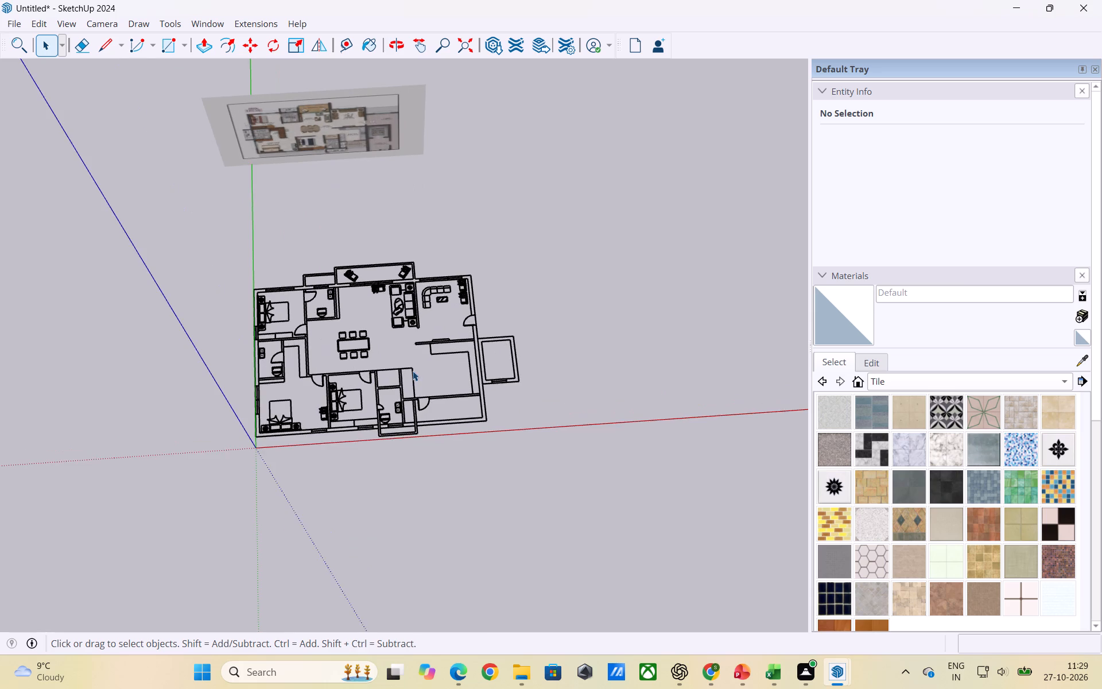
scroll(417, 374, up, 3)
scroll(352, 327, down, 1)
scroll(641, 327, down, 5)
middle_drag(332, 297, 332, 296)
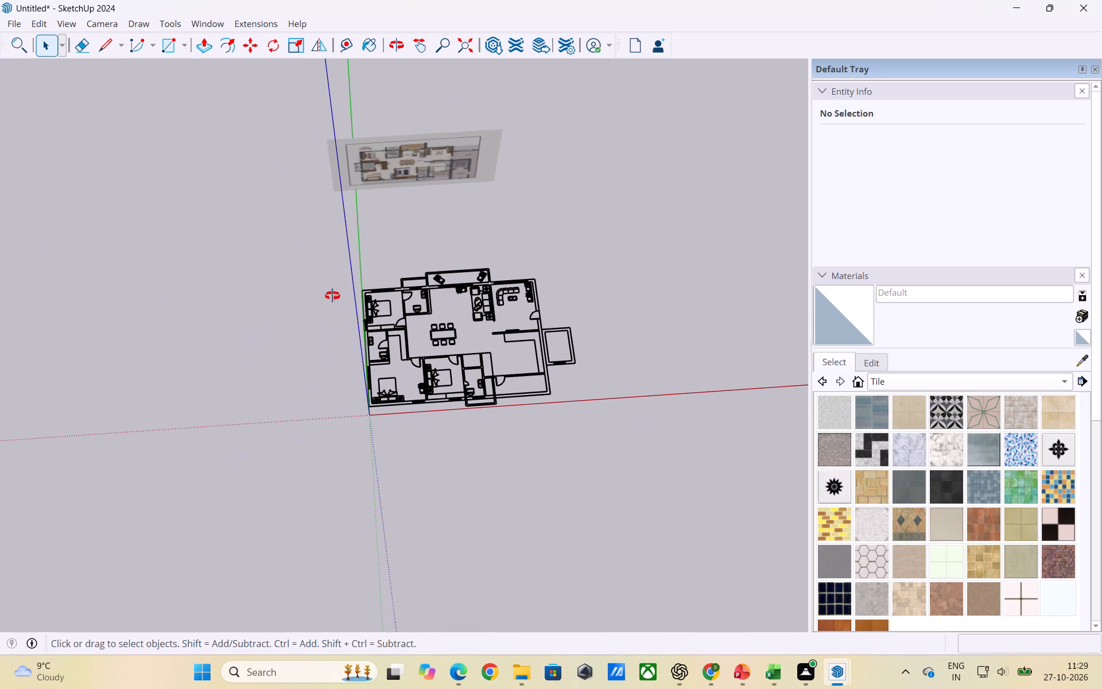
middle_drag(332, 296, 320, 258)
scroll(467, 295, up, 9)
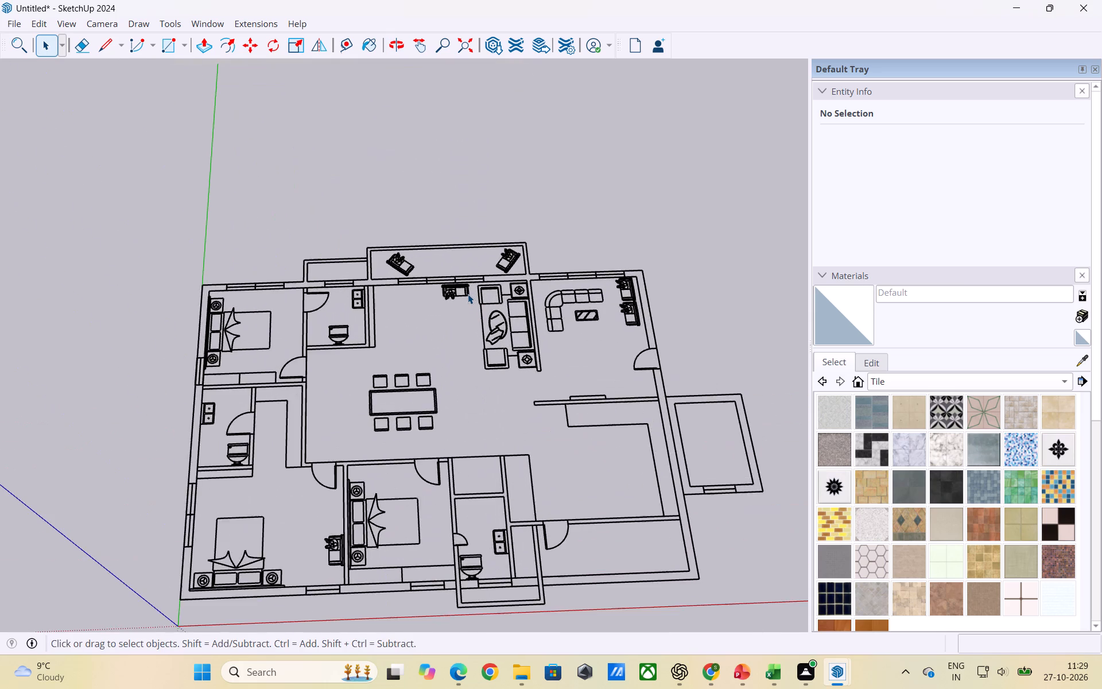
scroll(468, 294, up, 1)
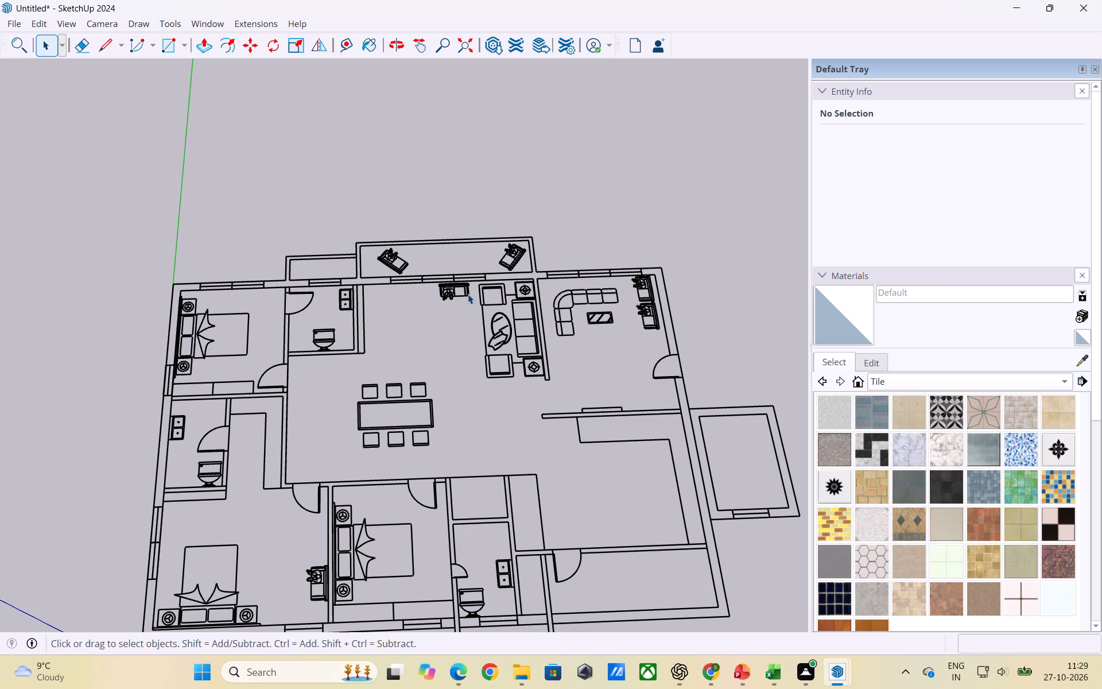
Examine the imported plan's outer walls, balconies and room divisions alongside the reference image.
scroll(468, 294, down, 1)
scroll(569, 276, down, 5)
middle_drag(665, 406, 664, 410)
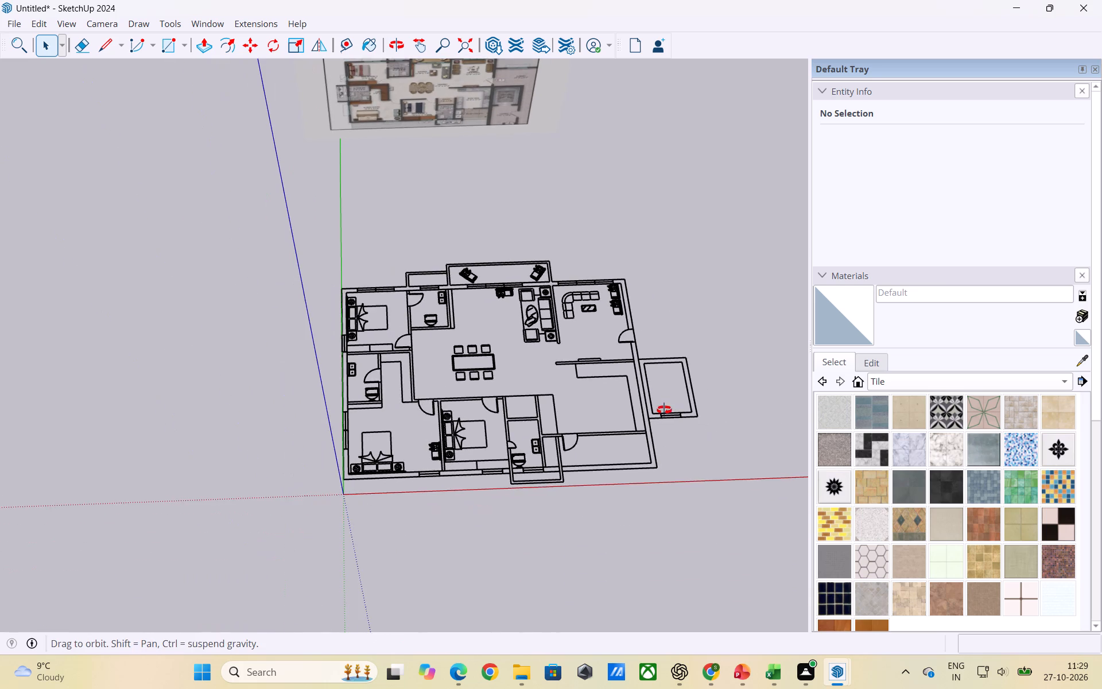
middle_drag(664, 410, 637, 441)
scroll(472, 314, up, 3)
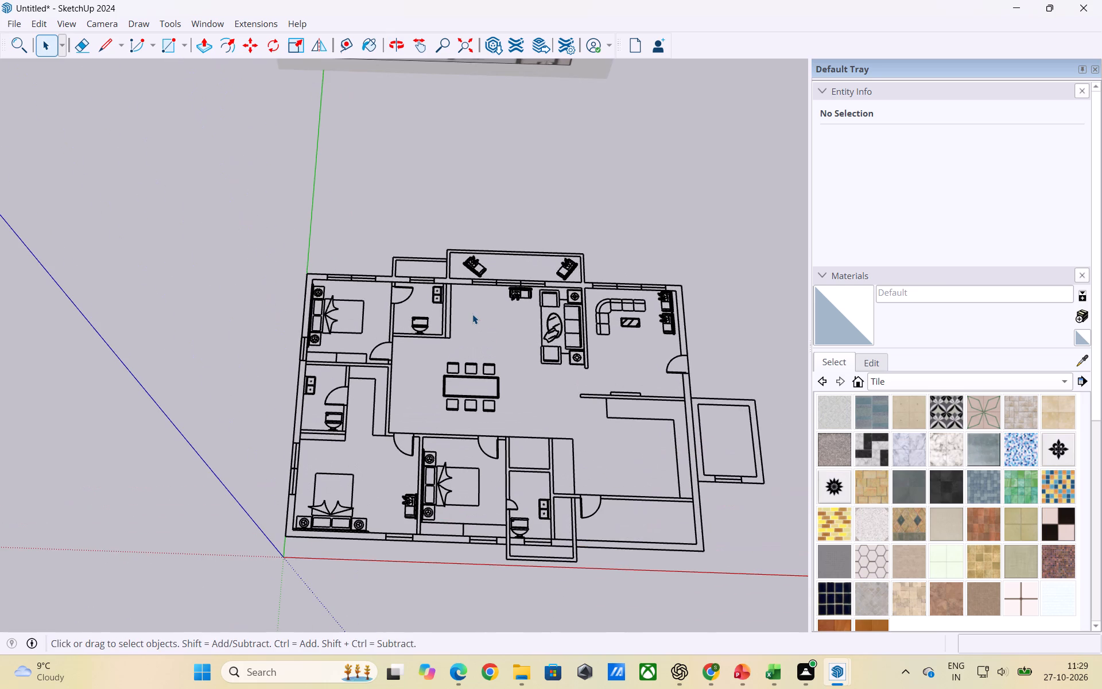
scroll(472, 314, up, 3)
scroll(472, 314, down, 4)
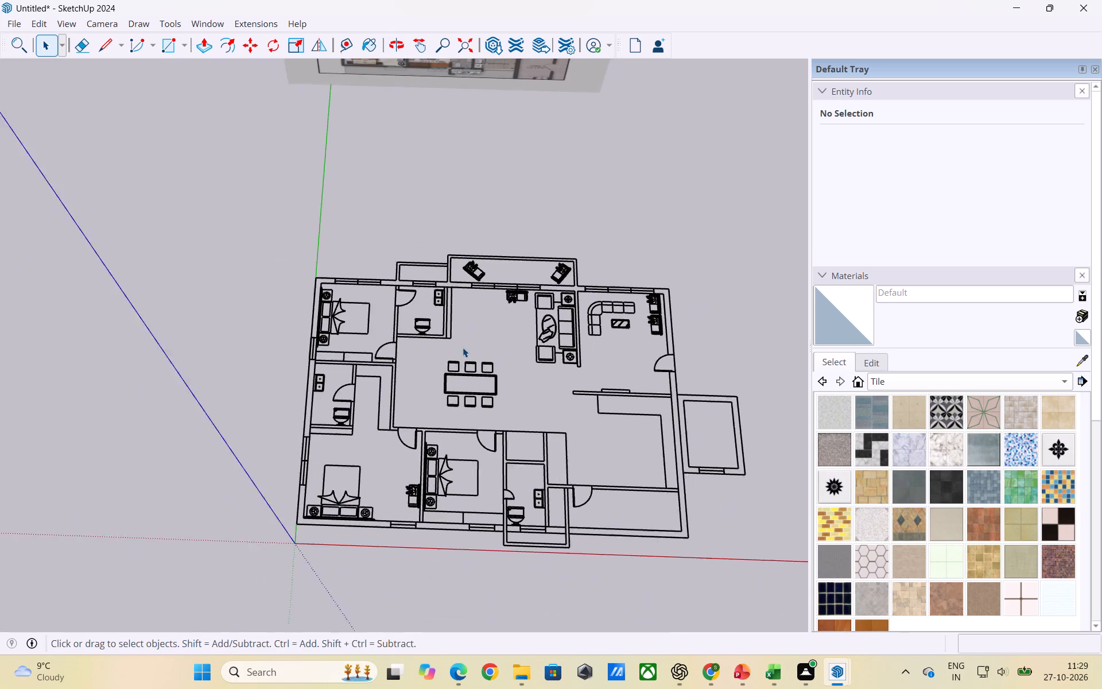
scroll(463, 347, down, 1)
middle_drag(467, 362, 496, 369)
scroll(562, 354, up, 3)
scroll(597, 385, down, 3)
middle_drag(651, 439, 633, 454)
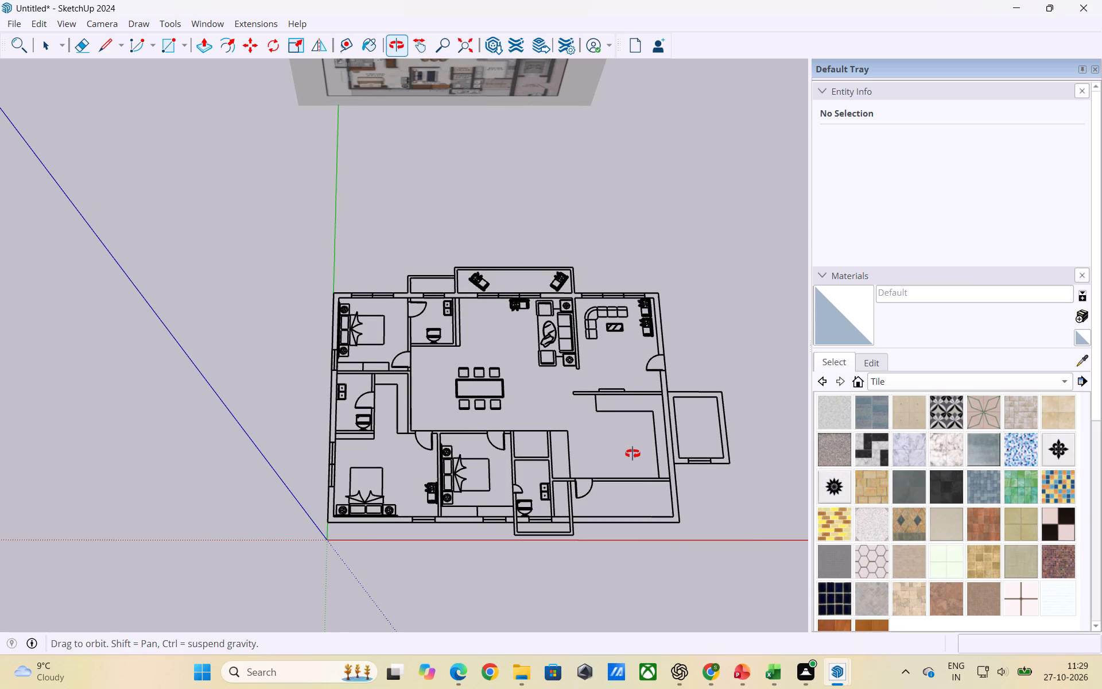
middle_drag(633, 454, 631, 454)
scroll(574, 385, up, 5)
scroll(461, 383, down, 4)
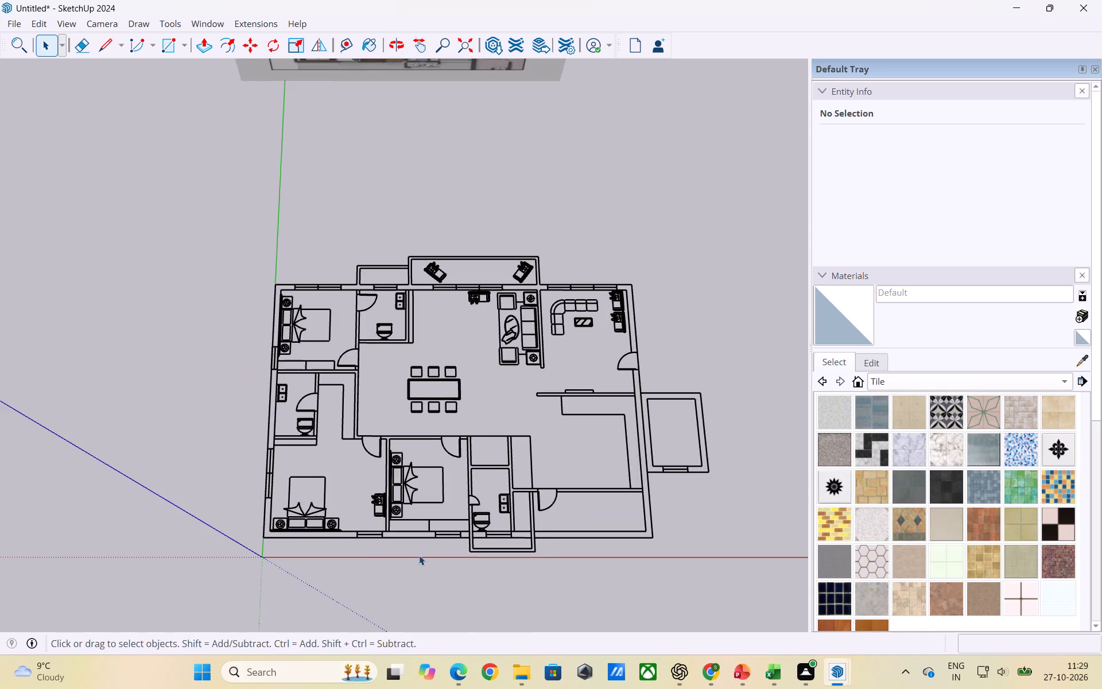
scroll(372, 558, up, 5)
middle_drag(365, 562, 367, 594)
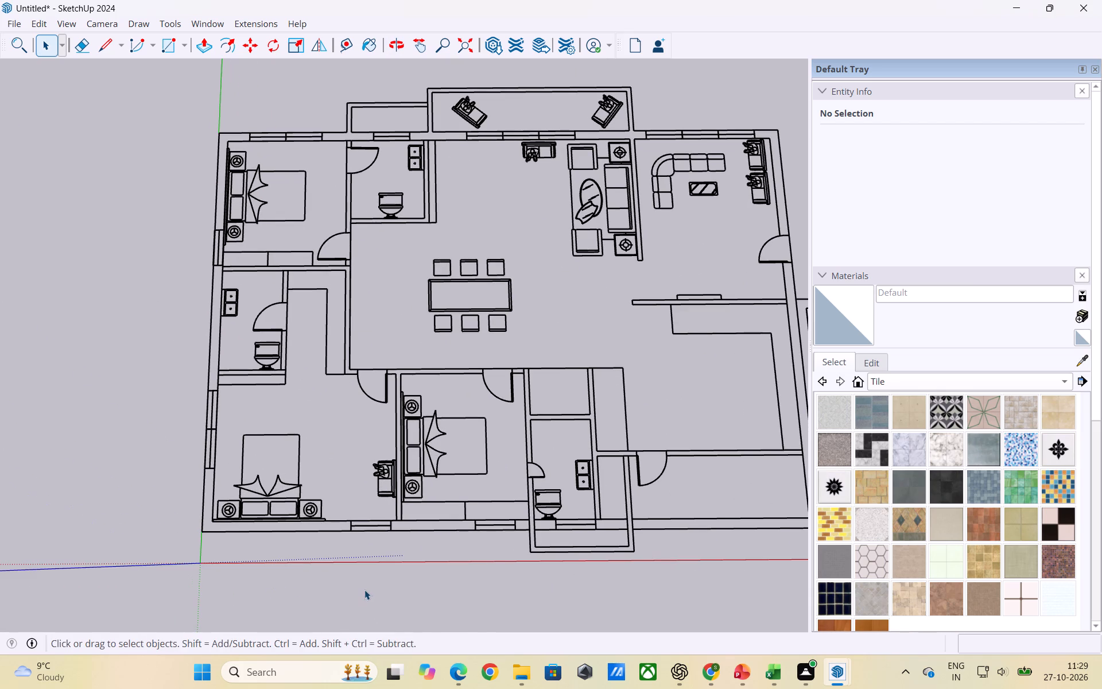
Examine the whole imported floor plan, checking its outer walls, window openings, room divisions and projecting balconies.
key(r)
scroll(320, 569, up, 3)
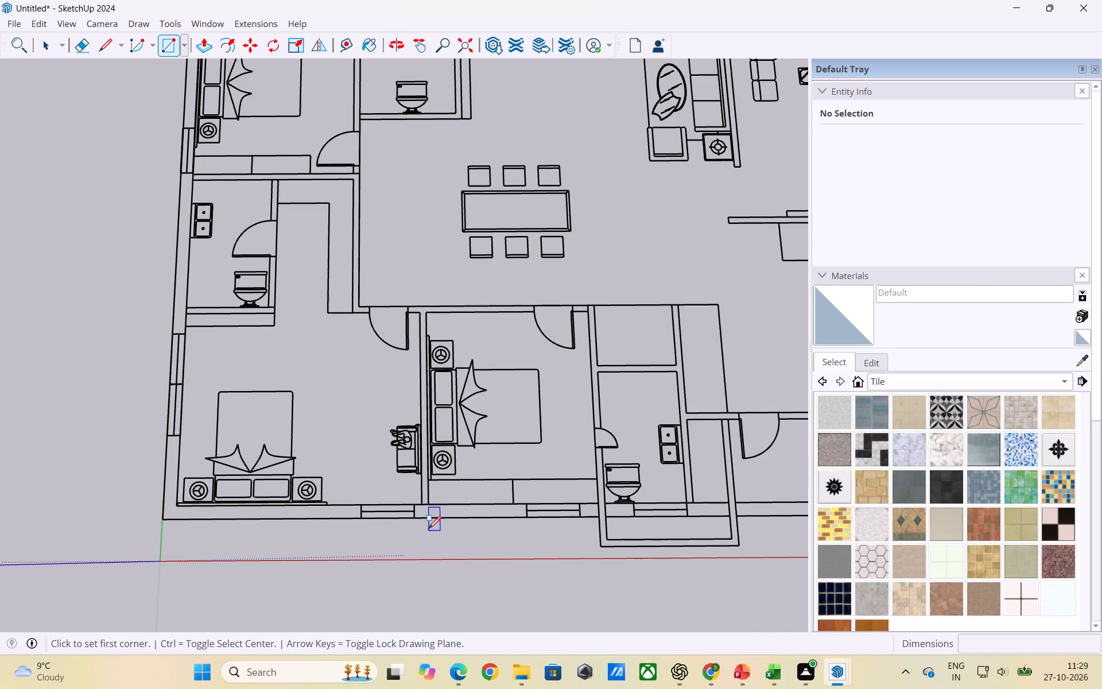
scroll(422, 518, up, 5)
scroll(422, 518, down, 1)
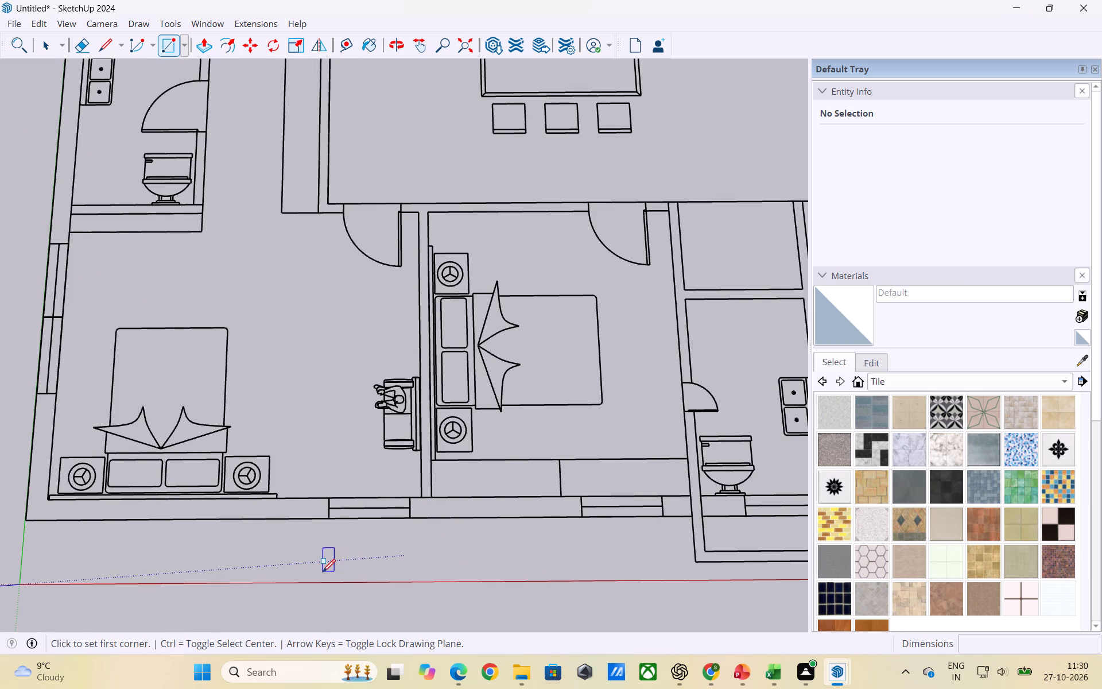
scroll(286, 574, down, 3)
scroll(235, 561, down, 1)
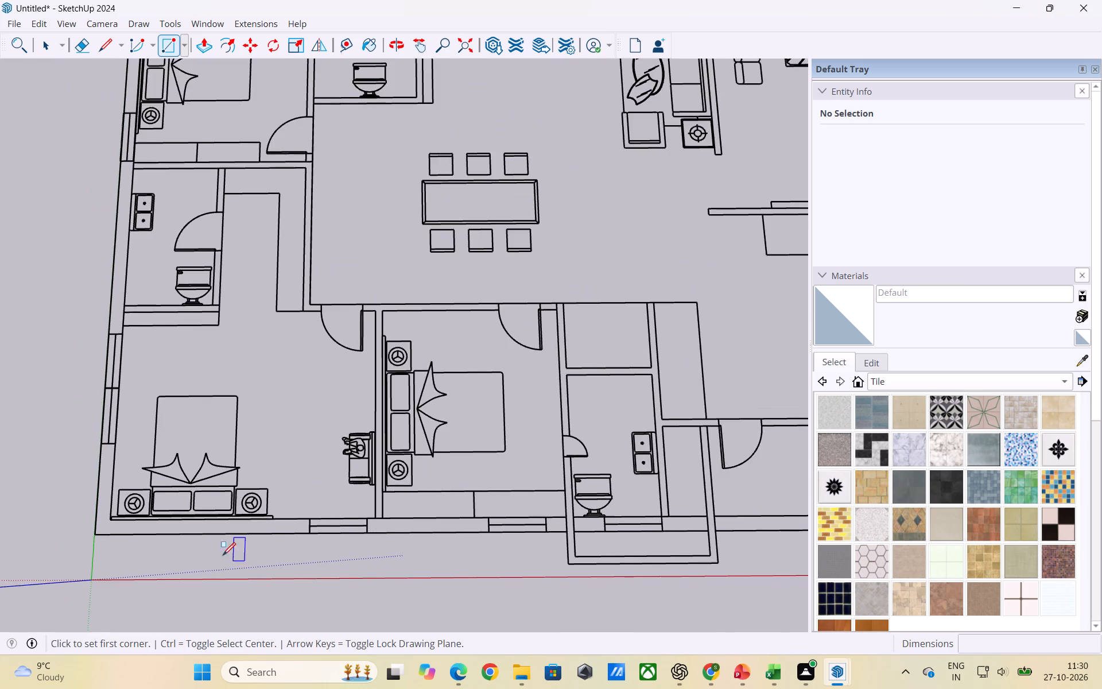
scroll(216, 550, down, 4)
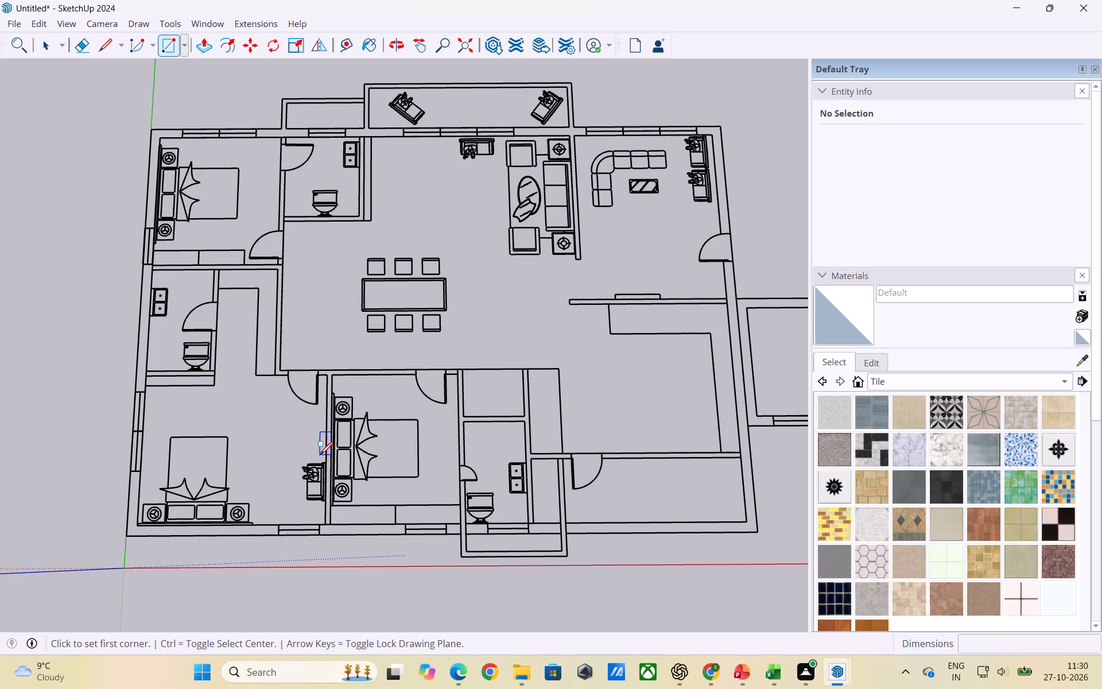
scroll(320, 455, down, 2)
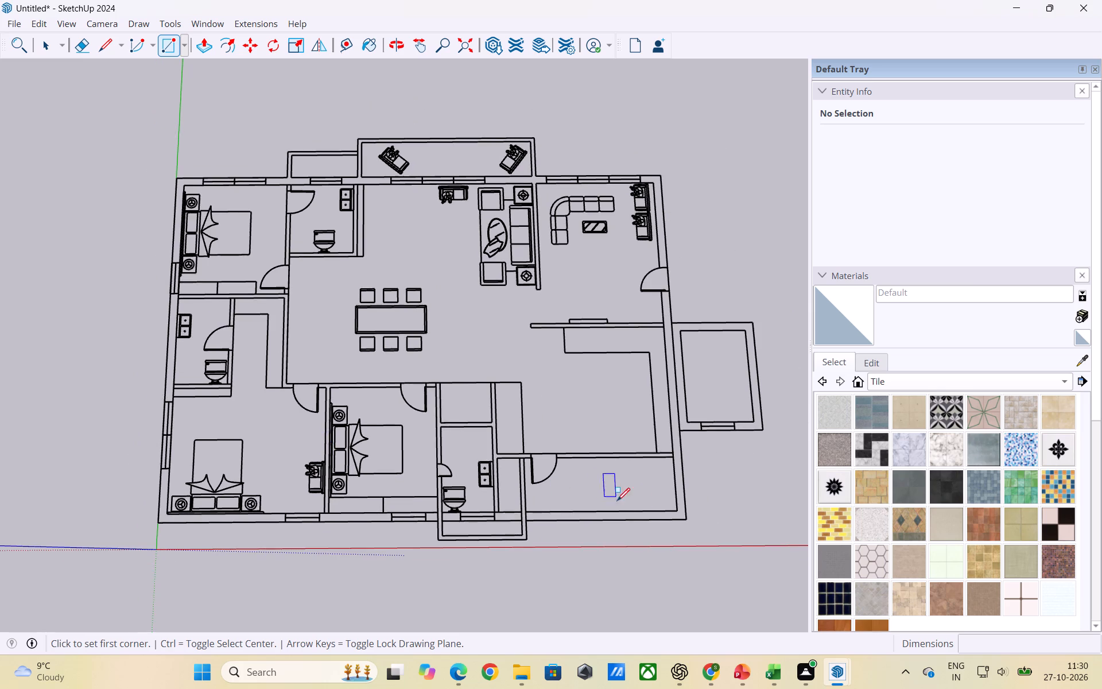
scroll(666, 515, up, 2)
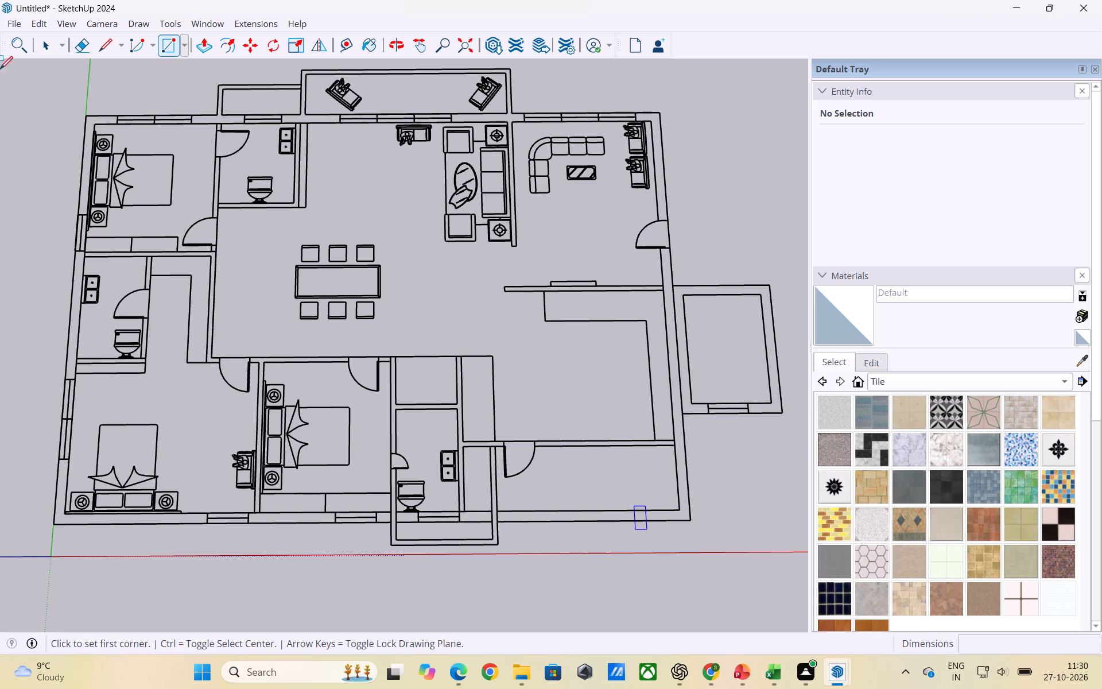
scroll(201, 182, down, 2)
scroll(302, 243, down, 1)
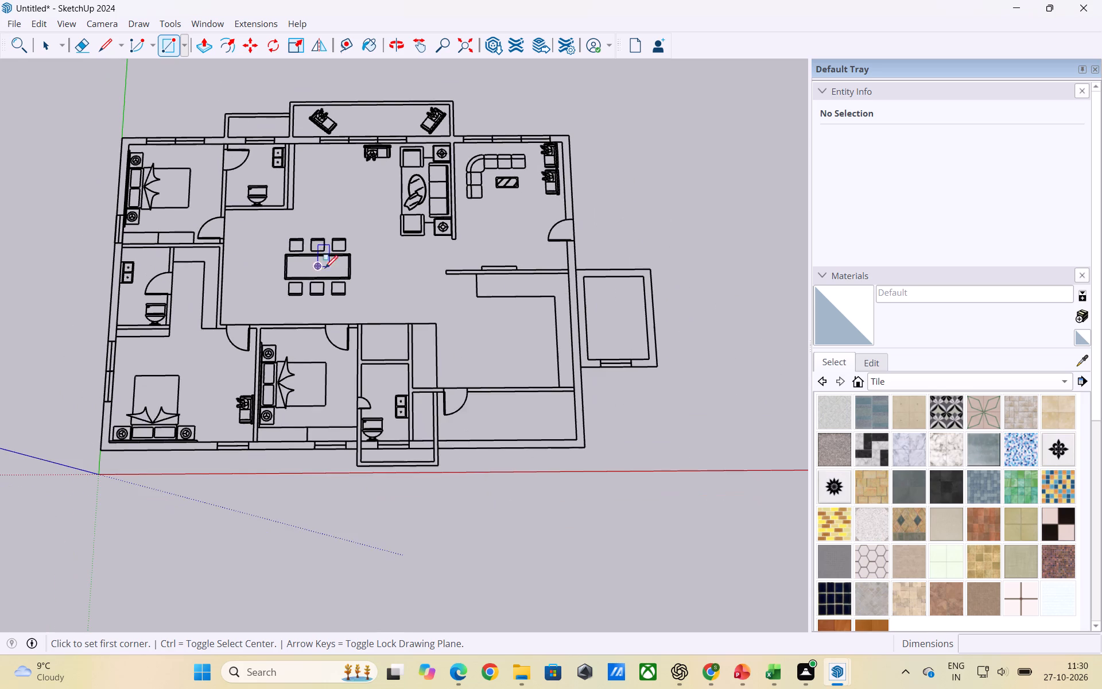
scroll(500, 380, up, 2)
scroll(510, 381, down, 3)
scroll(390, 442, up, 2)
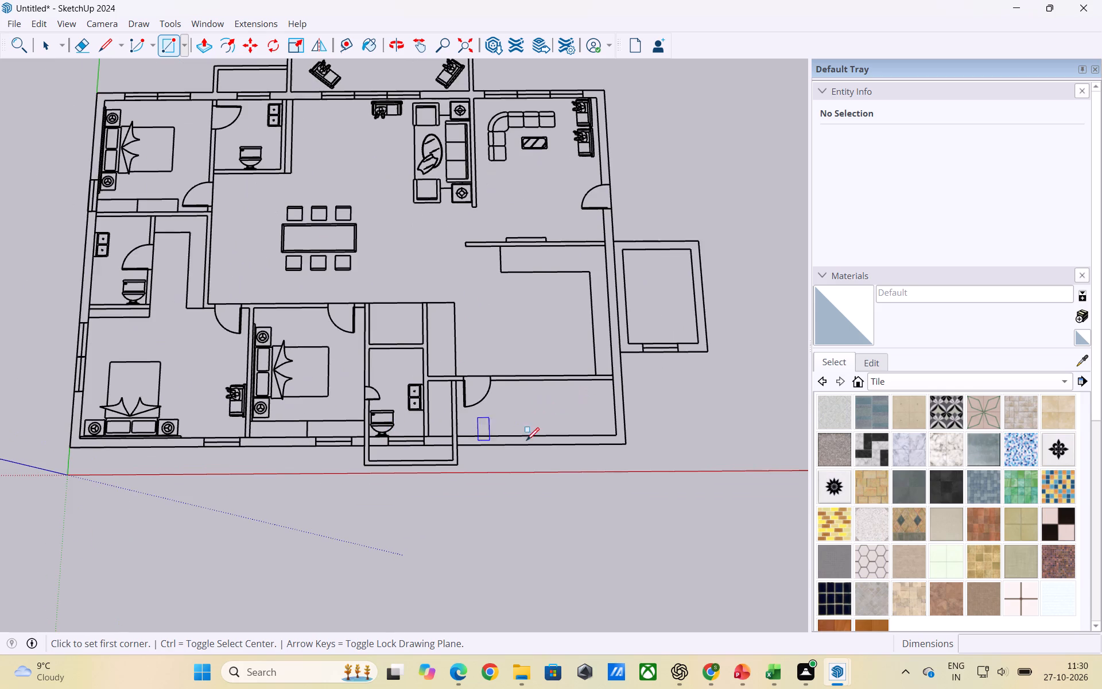
scroll(397, 439, down, 2)
scroll(607, 427, down, 2)
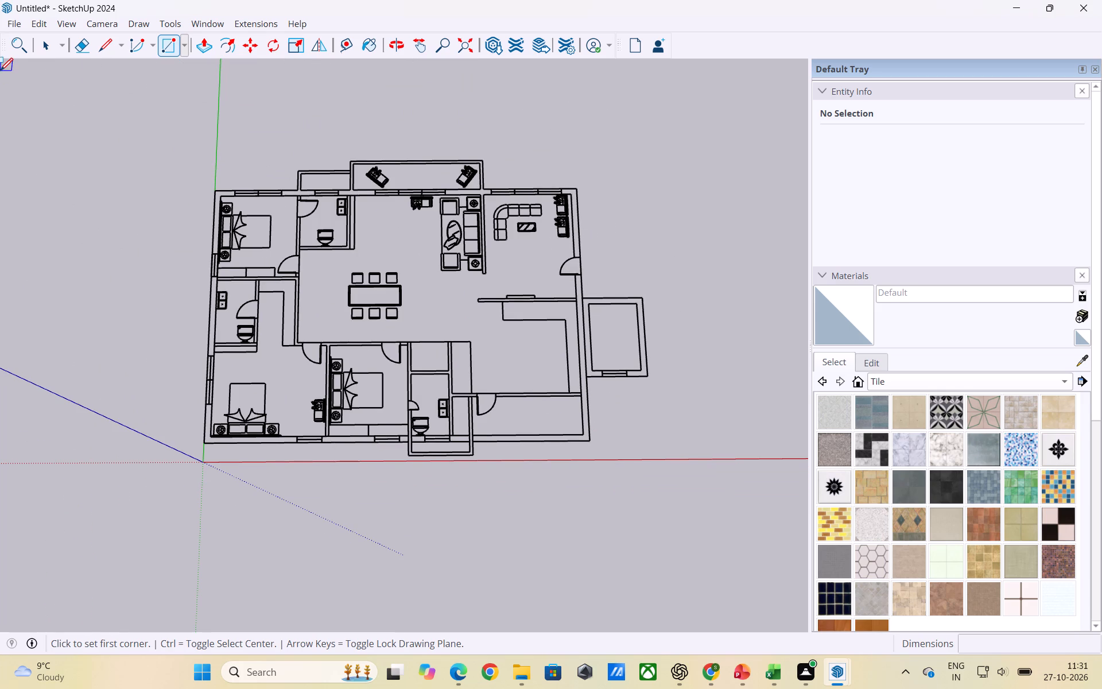
scroll(20, 94, down, 1)
scroll(461, 241, up, 2)
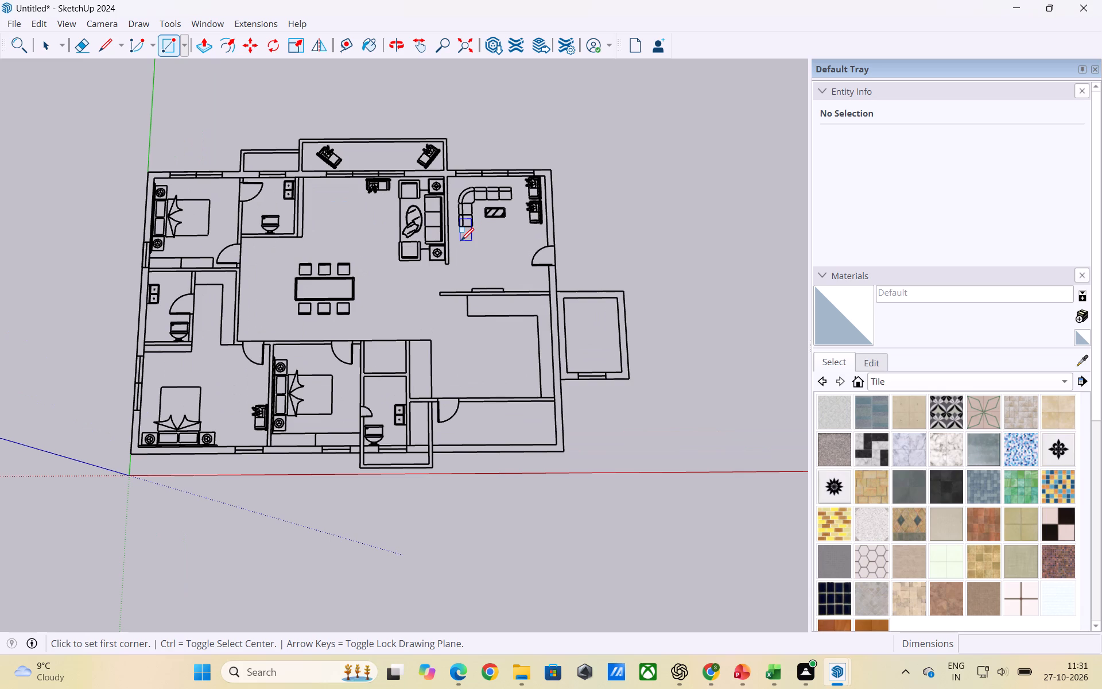
scroll(461, 240, down, 1)
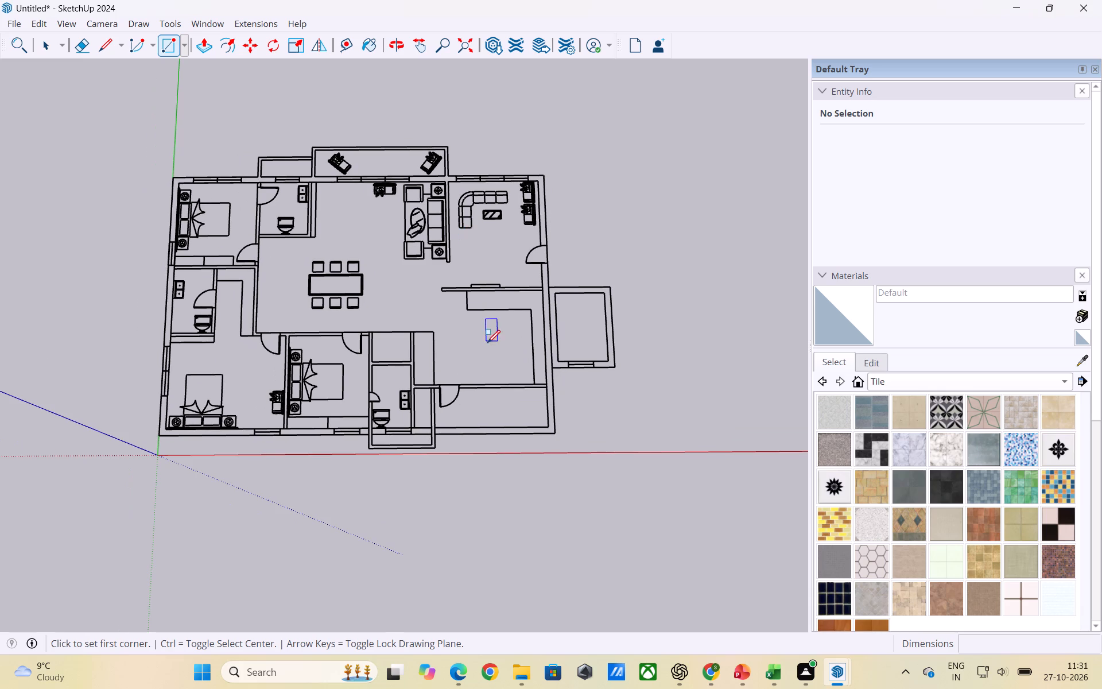
scroll(457, 341, up, 2)
scroll(607, 367, down, 3)
scroll(594, 476, up, 2)
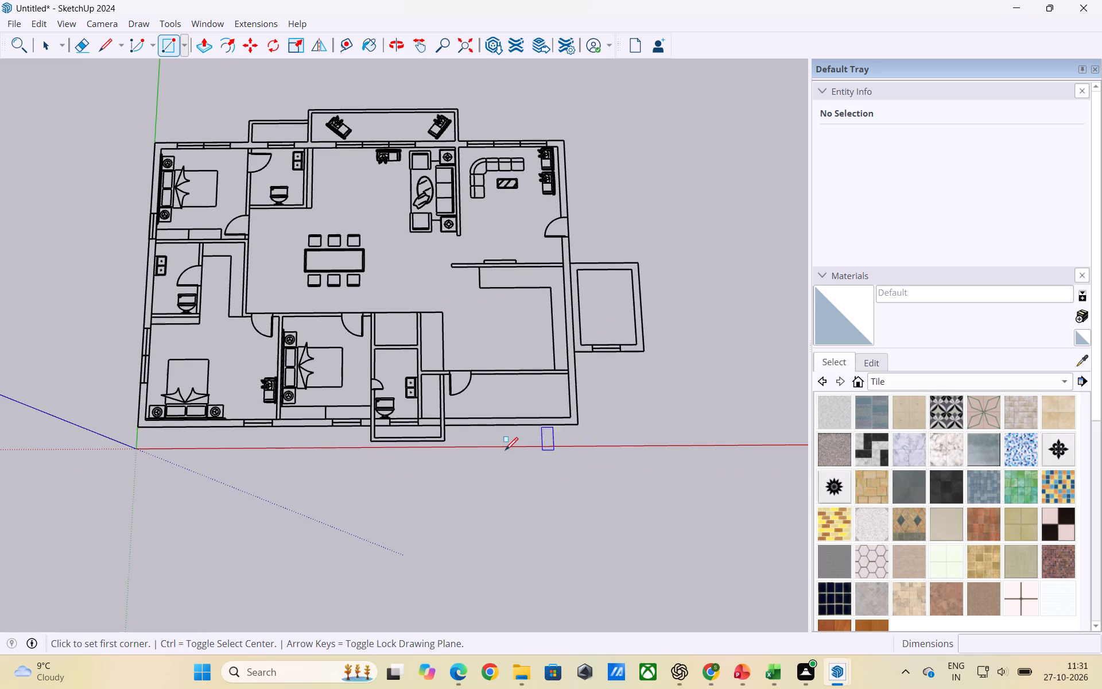
scroll(494, 450, up, 1)
scroll(658, 428, down, 2)
scroll(724, 436, down, 1)
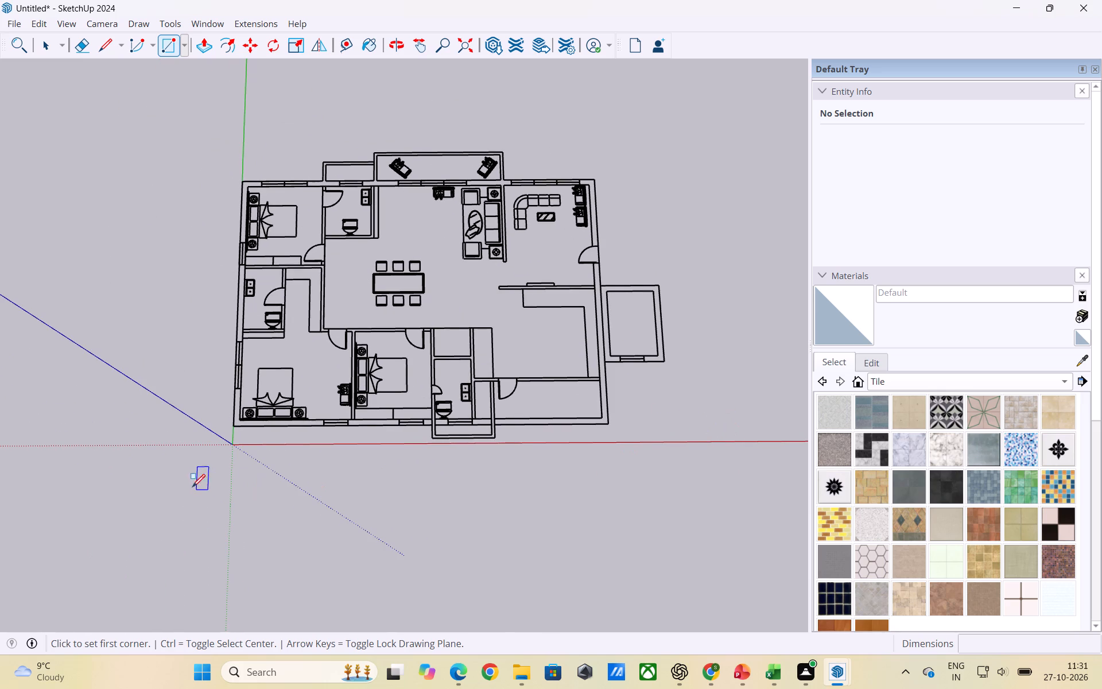
scroll(257, 447, up, 2)
scroll(347, 454, down, 1)
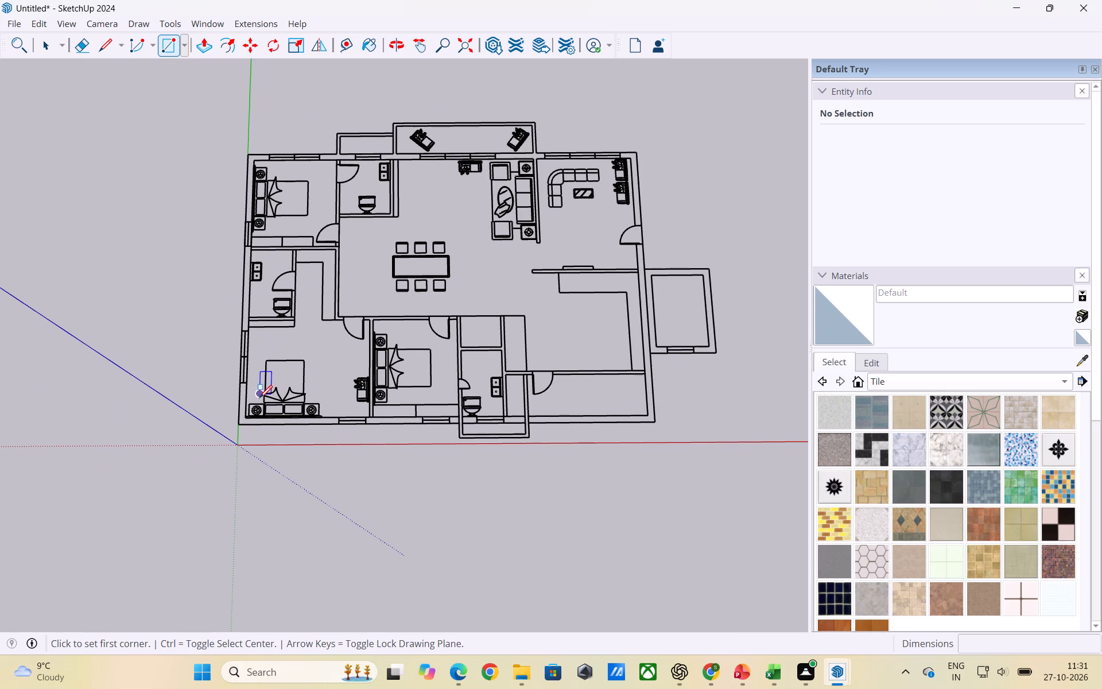
Draw a wall rectangle about 11' 2" by 9" from the plan's outer corner near the origin to the lower-left bedroom's first window.
scroll(263, 453, up, 5)
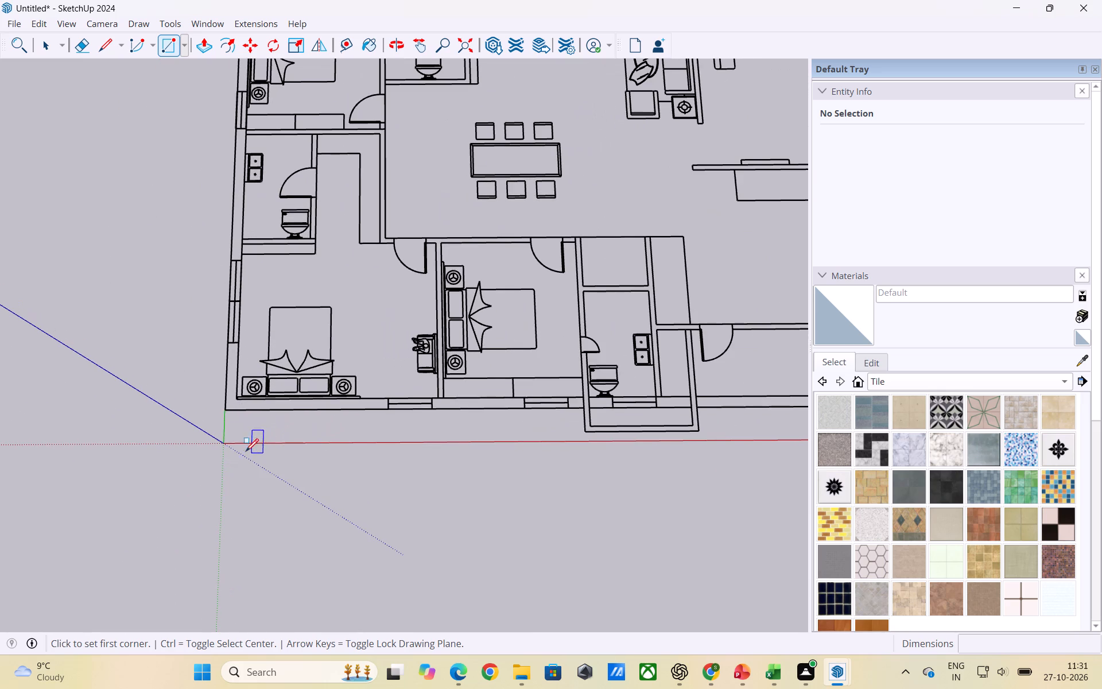
click(223, 413)
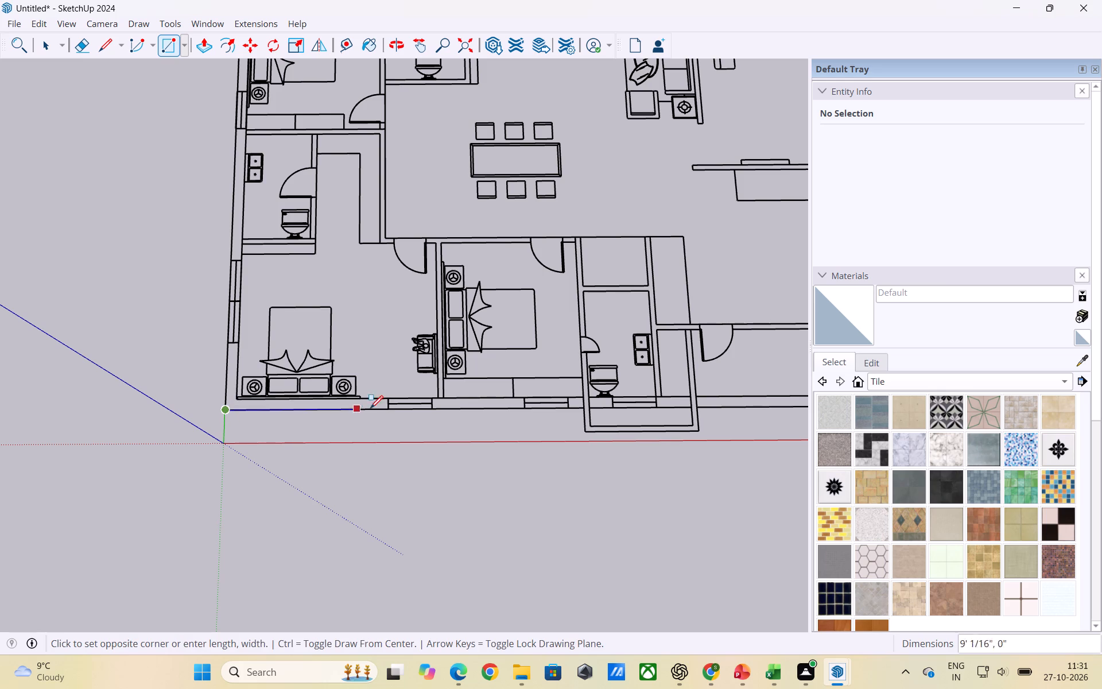
scroll(387, 402, up, 3)
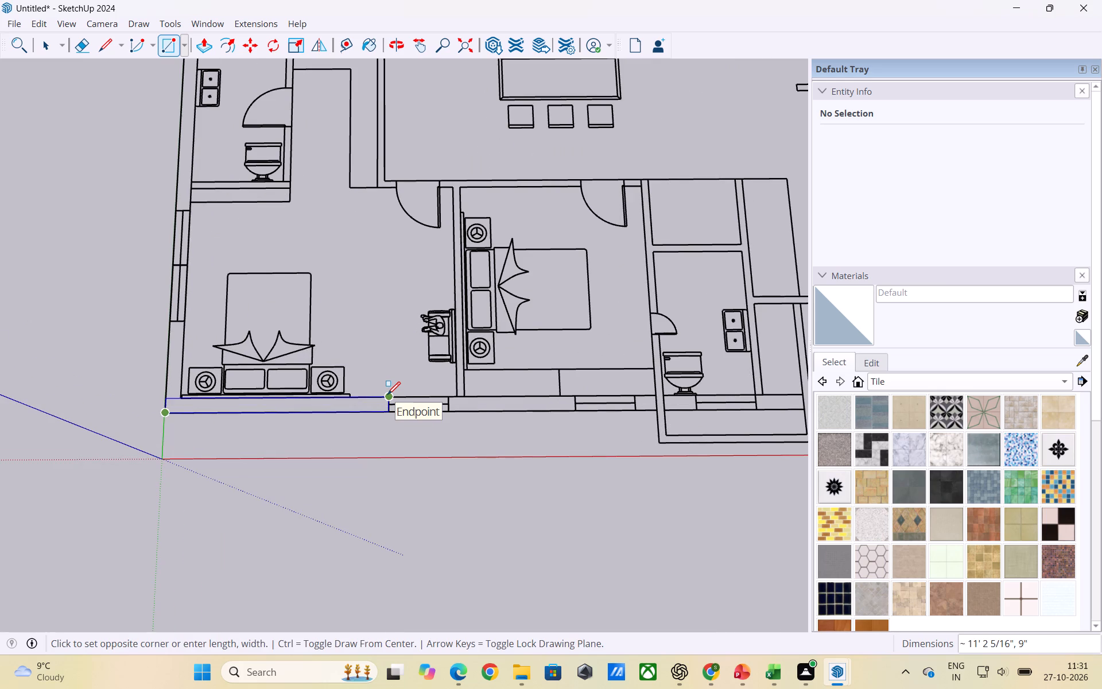
click(387, 394)
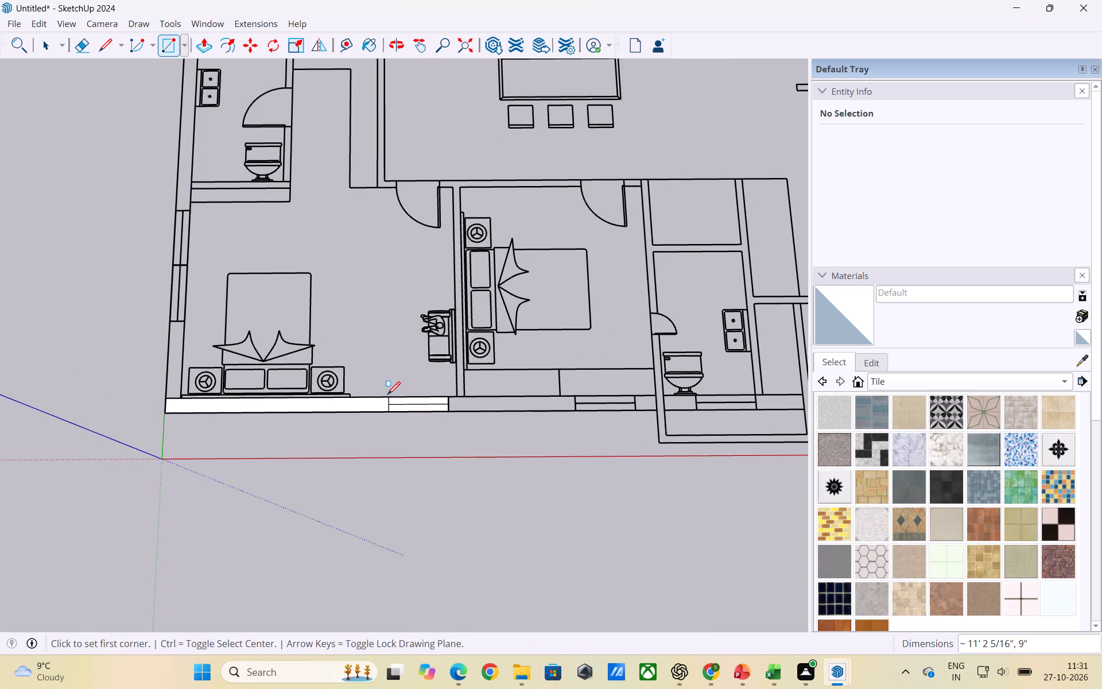
Delete the faces filling the bedroom window opening next to the traced outer wall segment.
key(space)
click(413, 401)
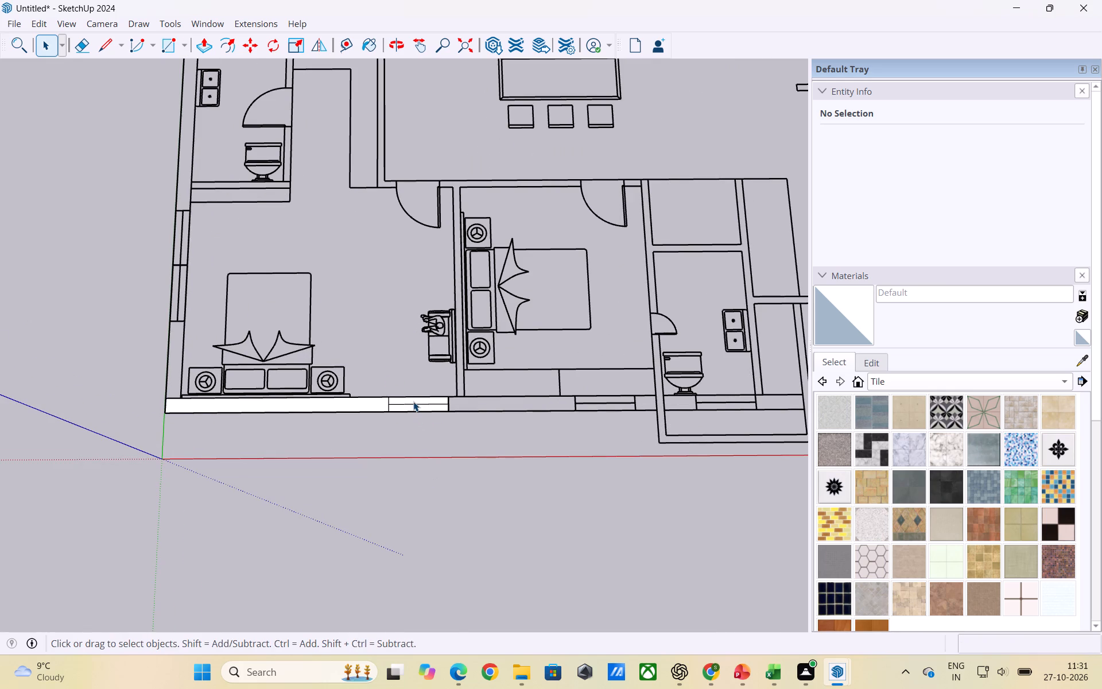
shift+click(421, 408)
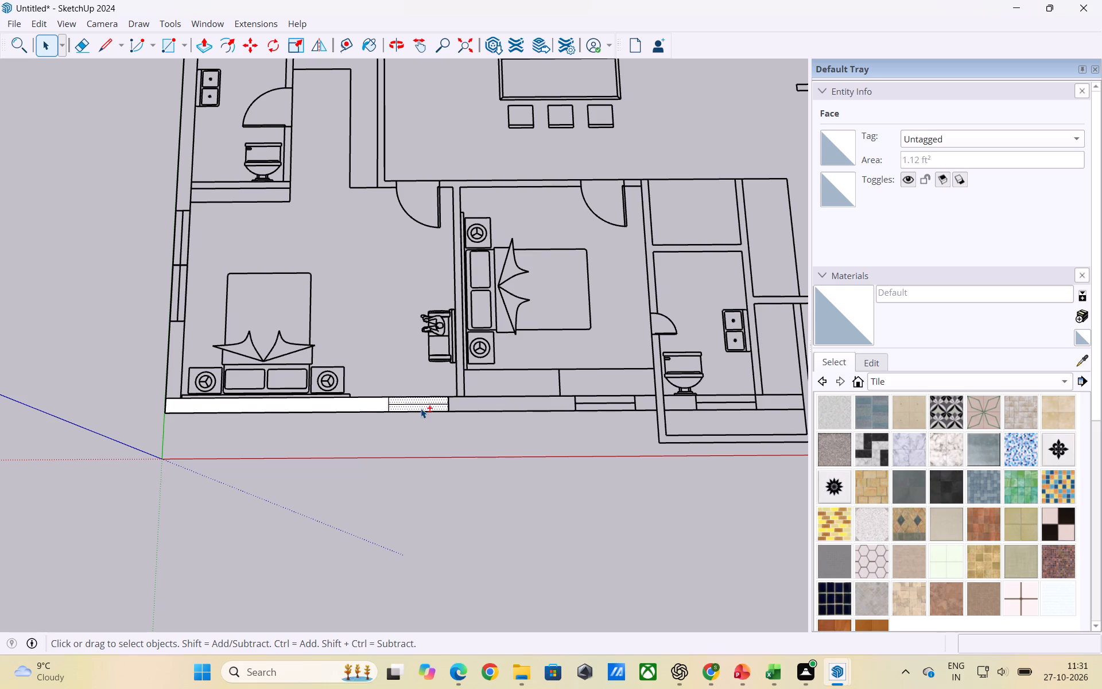
key(Delete)
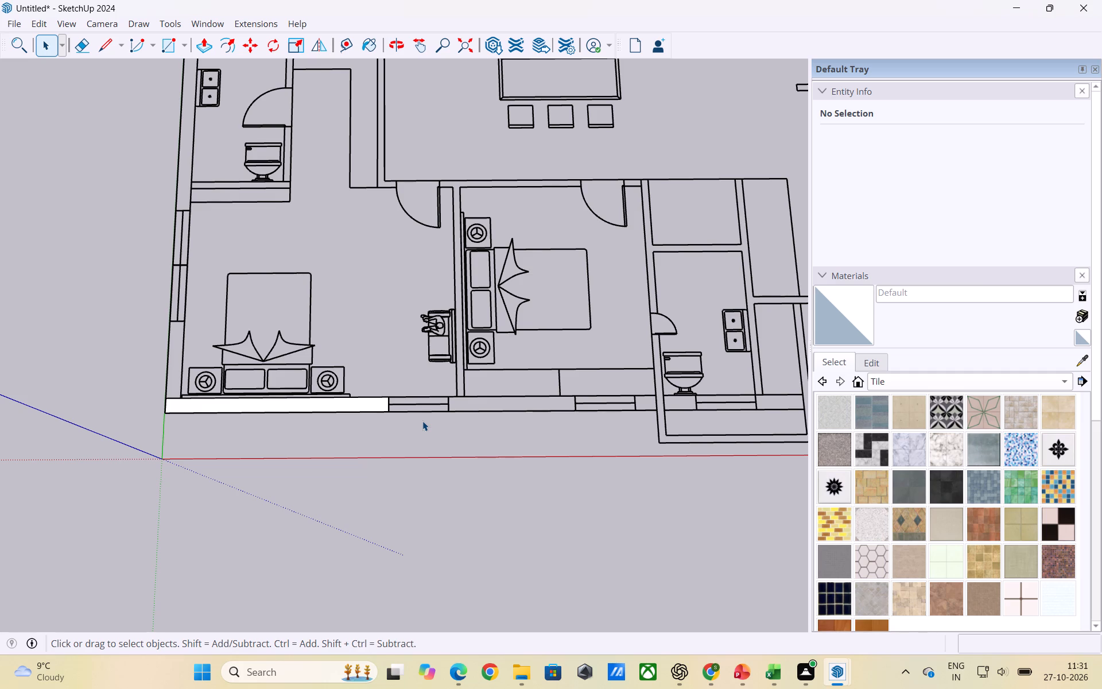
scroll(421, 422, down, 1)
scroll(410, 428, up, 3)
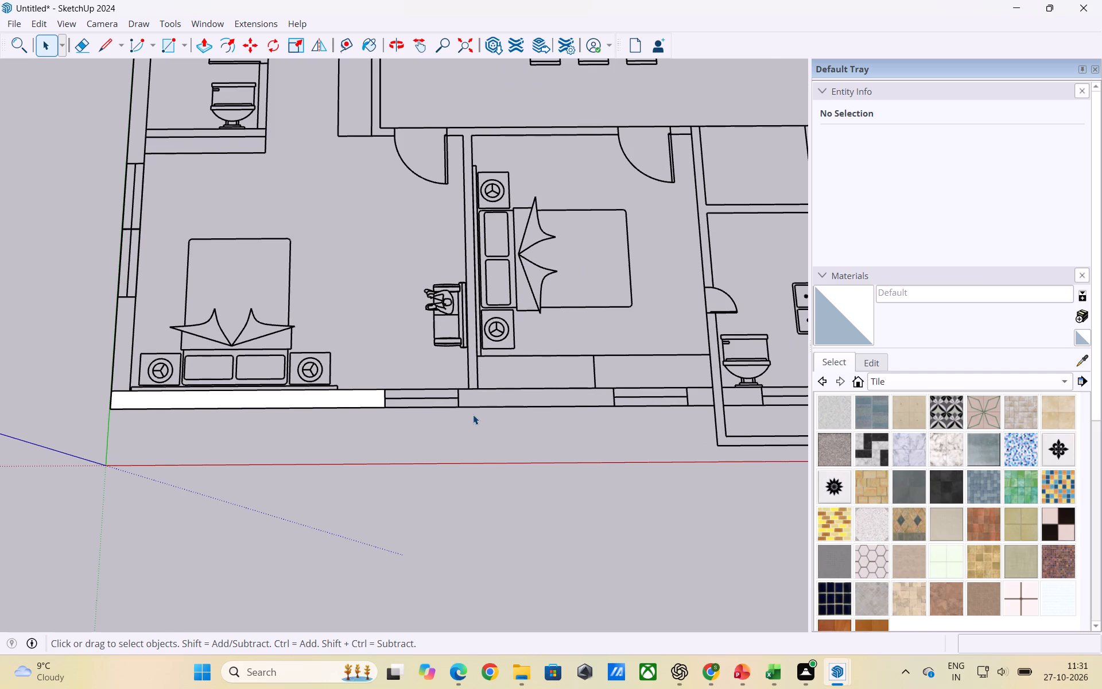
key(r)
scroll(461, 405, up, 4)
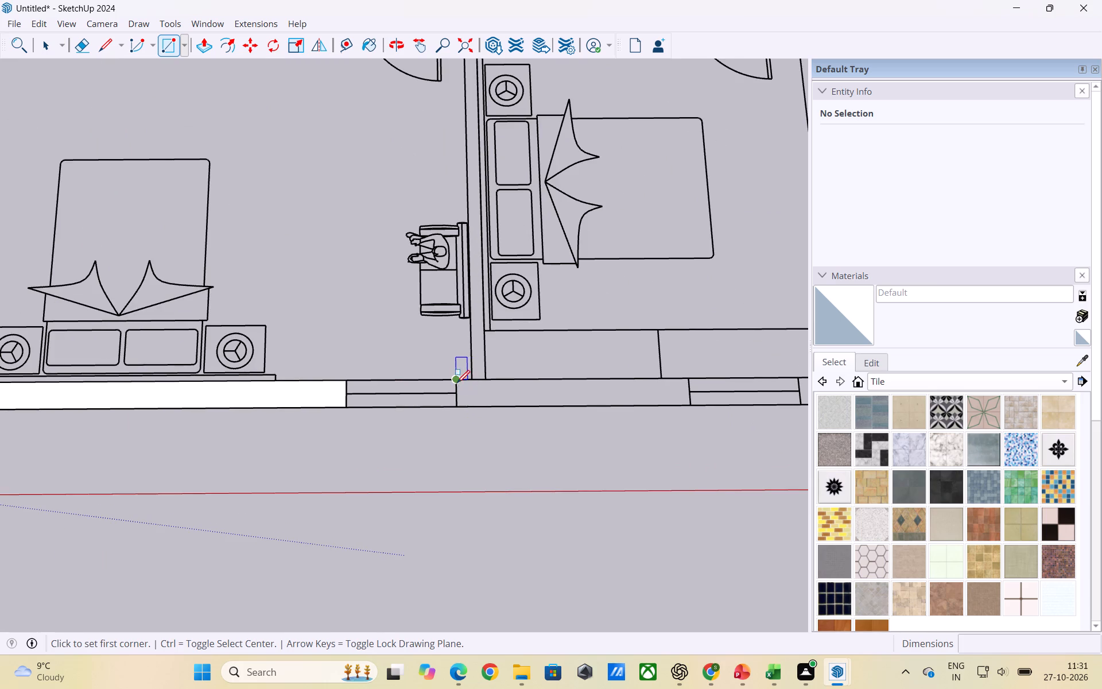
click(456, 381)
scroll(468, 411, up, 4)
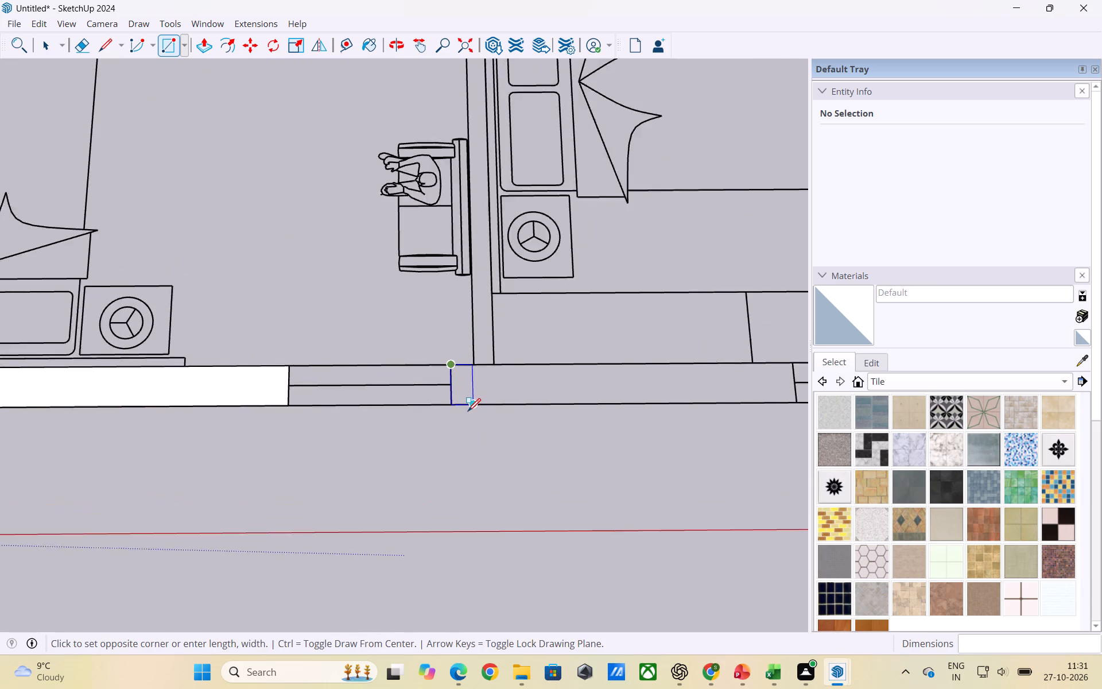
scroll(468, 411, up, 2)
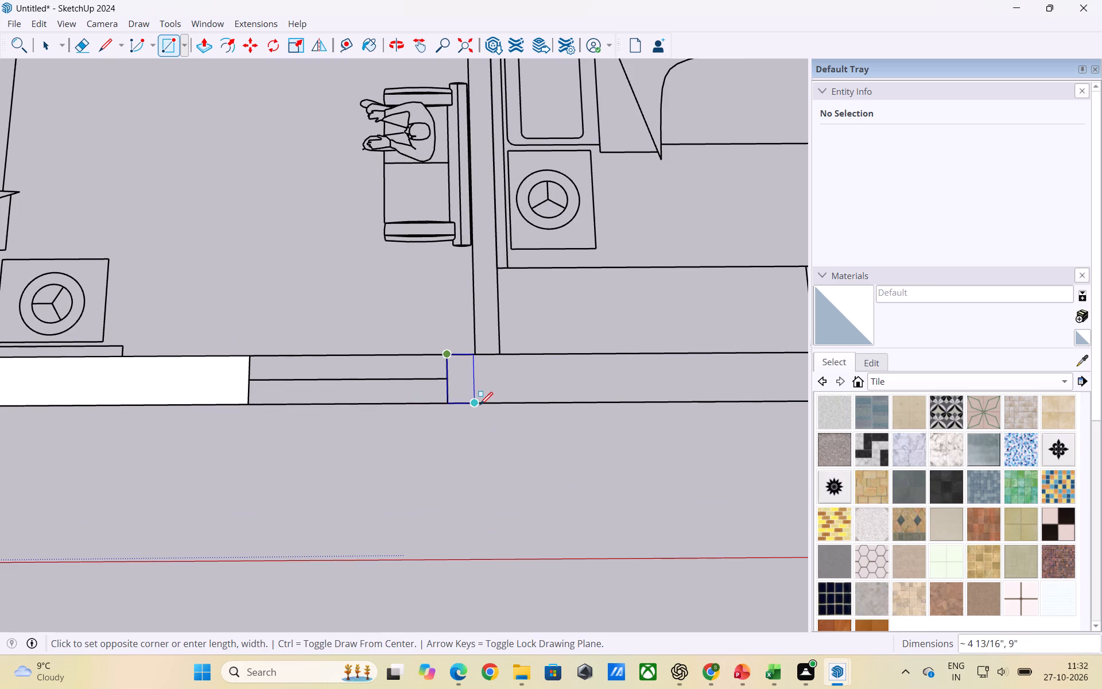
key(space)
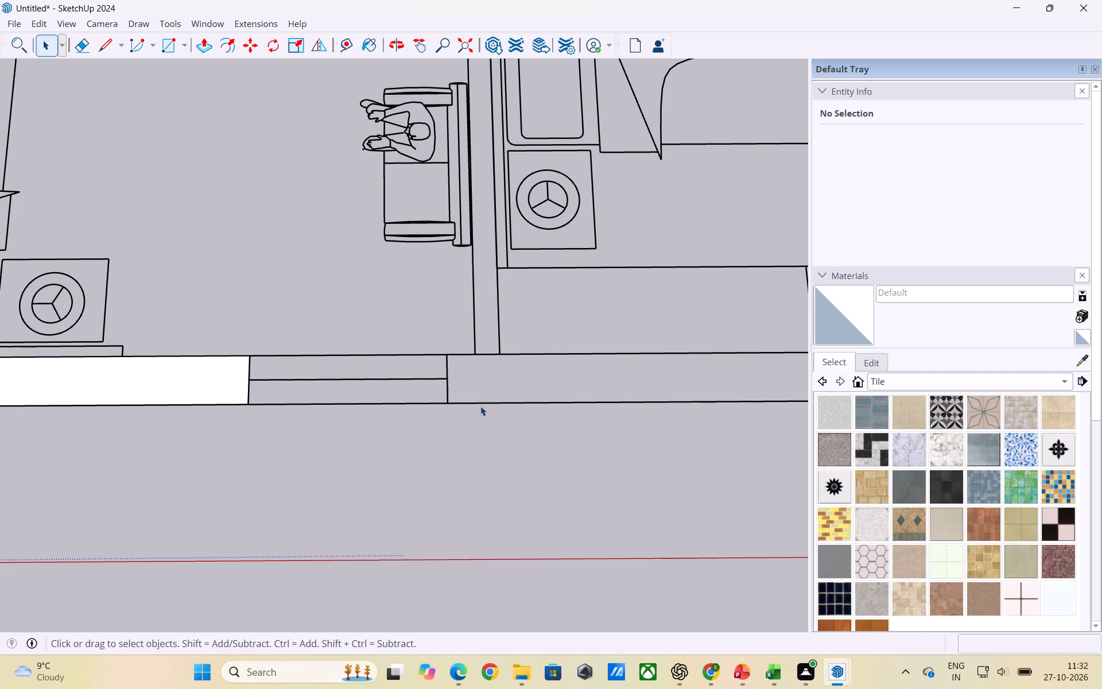
Draw a wall rectangle about 5 3/16" by 9" between the partition line of the two lower bedrooms and the adjacent window edge.
scroll(468, 373, up, 1)
key(r)
scroll(471, 367, up, 6)
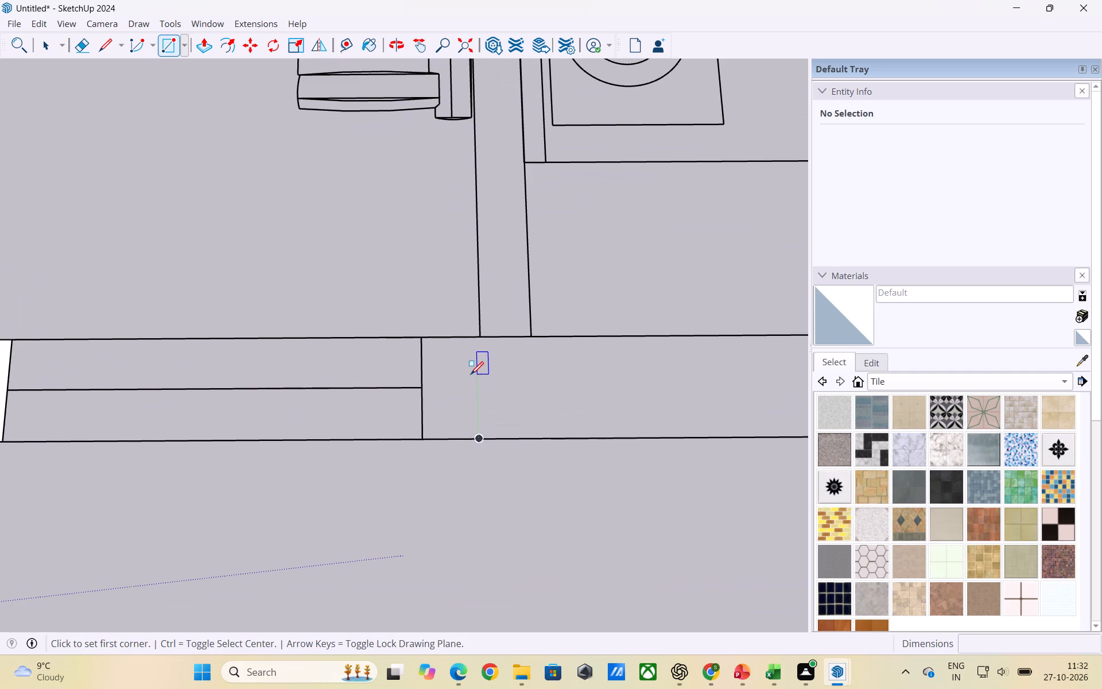
click(482, 338)
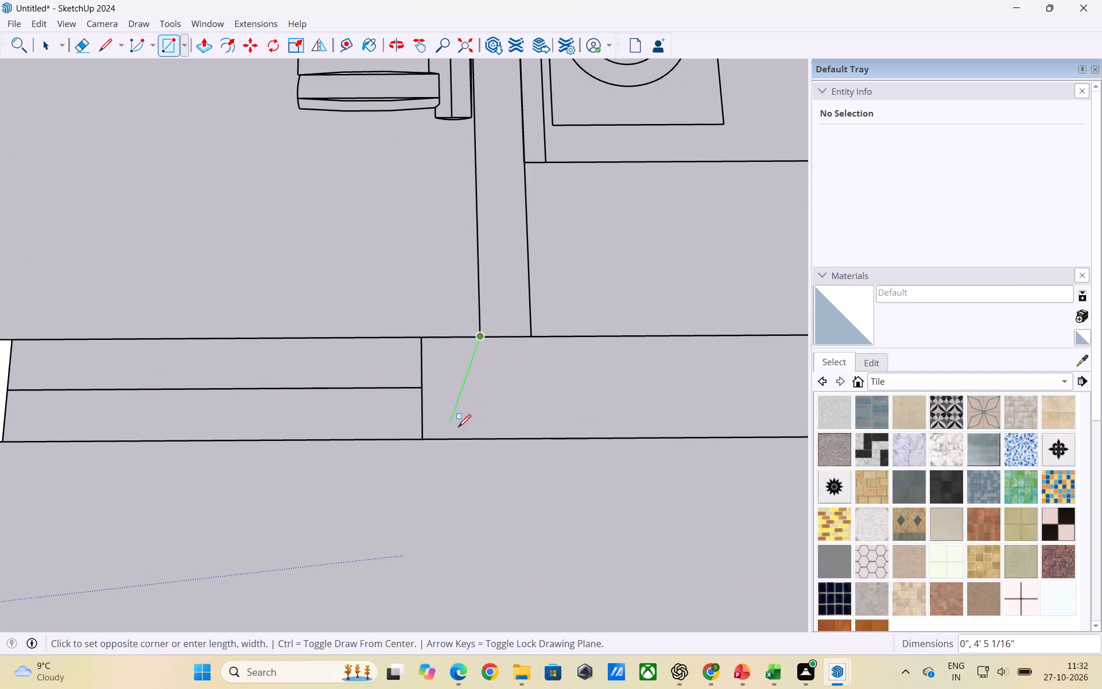
click(424, 443)
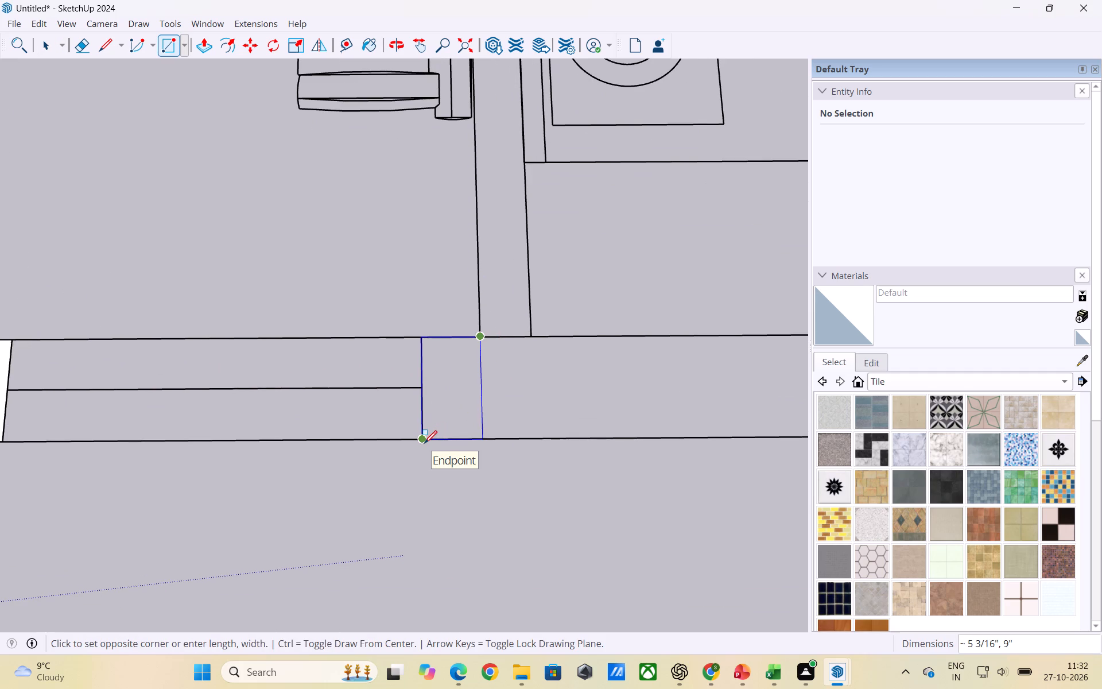
Delete the two face strips refilling the lower-left bedroom's window opening in the outer wall.
key(space)
scroll(406, 512, down, 6)
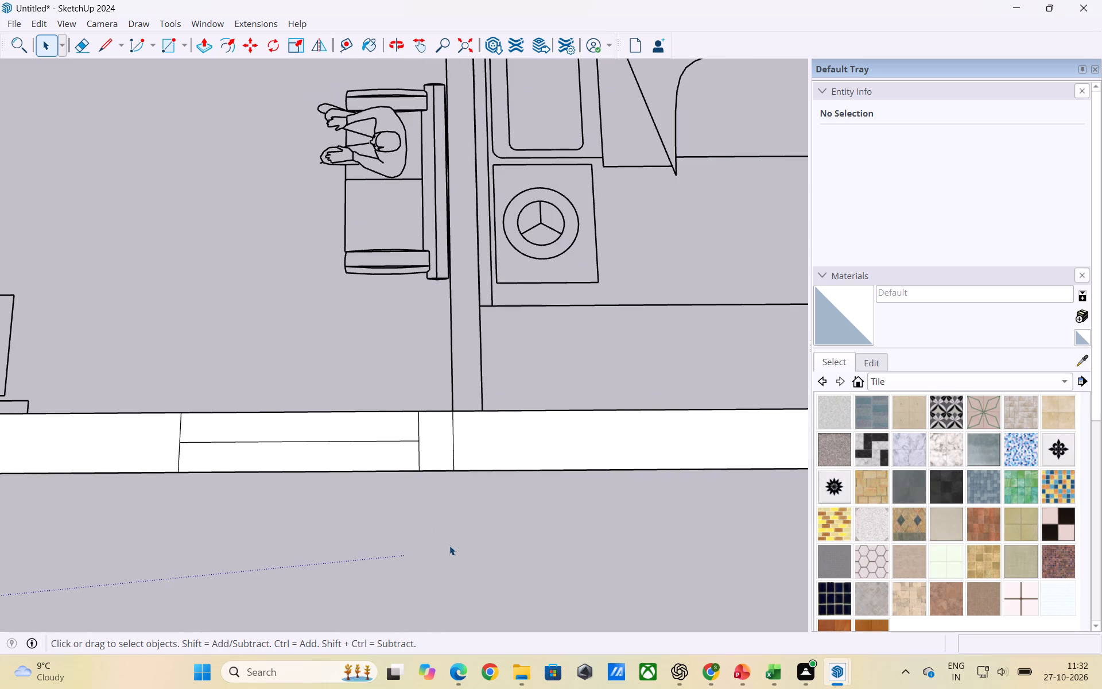
scroll(453, 539, down, 3)
click(521, 467)
scroll(510, 509, down, 5)
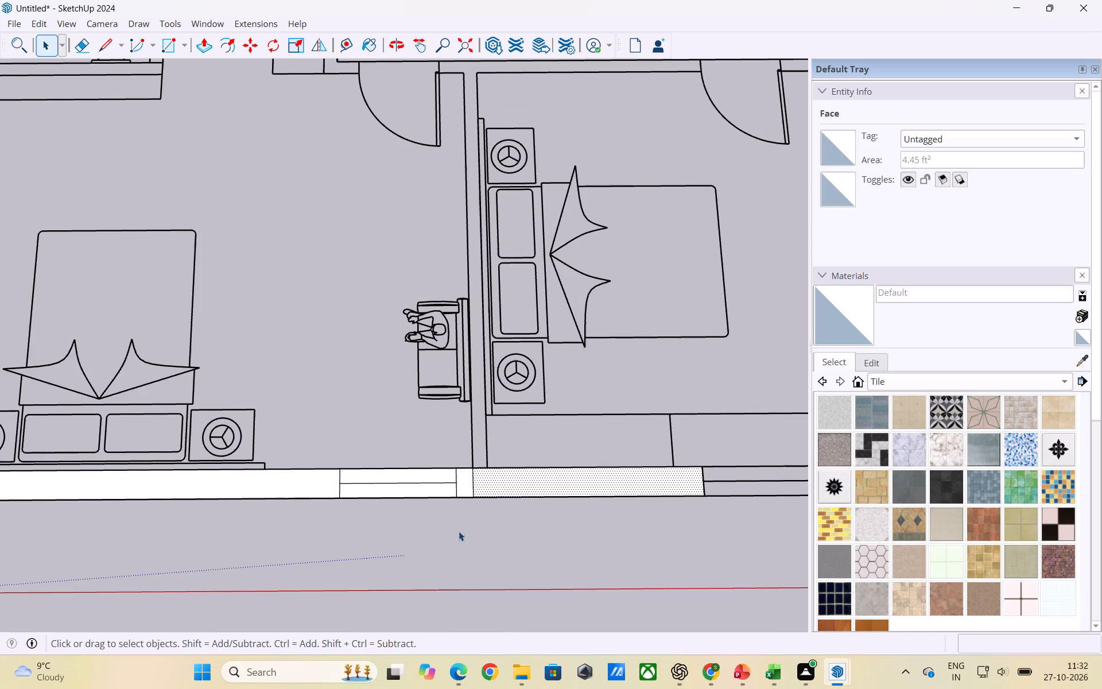
click(437, 532)
click(406, 490)
key(Delete)
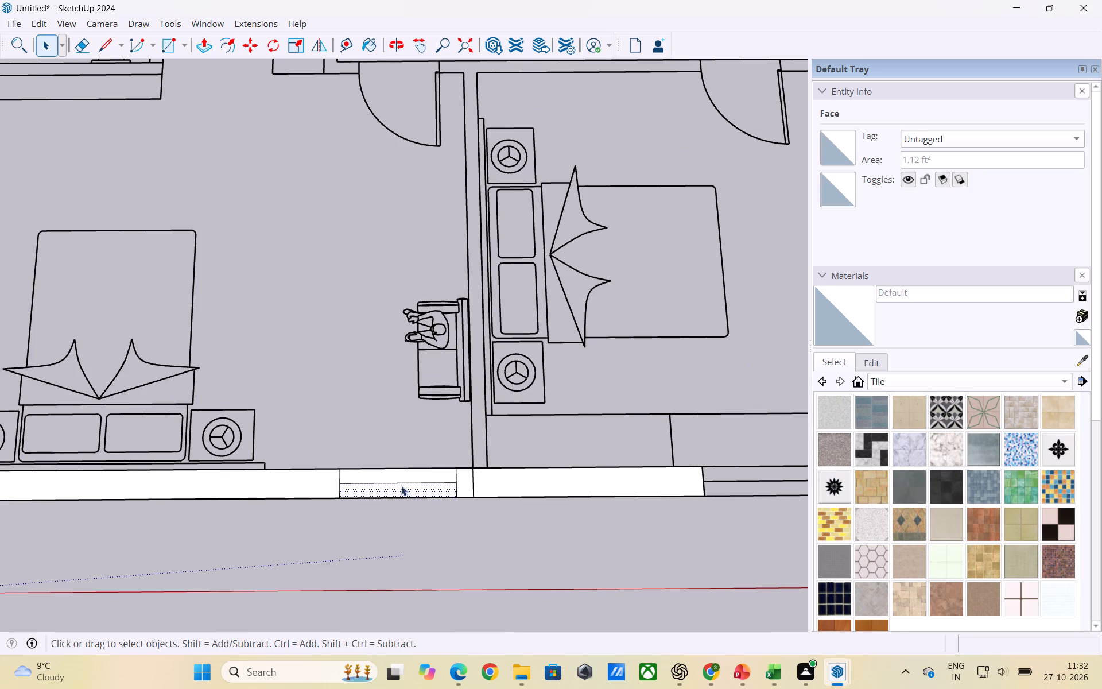
click(391, 472)
key(Delete)
scroll(399, 486, down, 5)
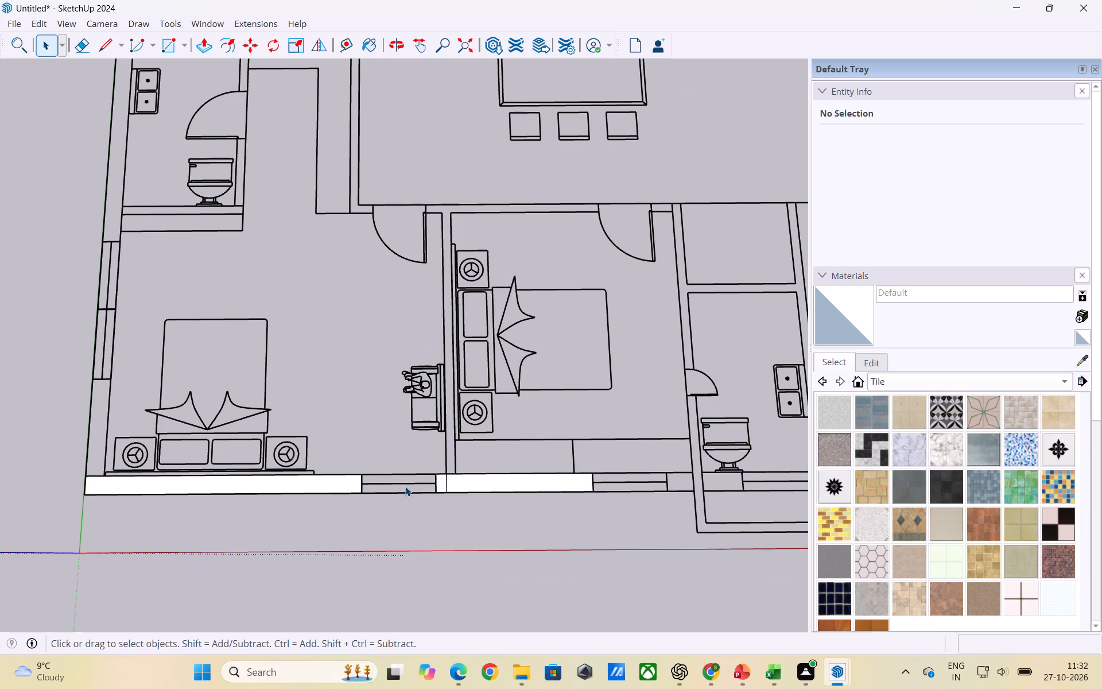
scroll(460, 531, down, 2)
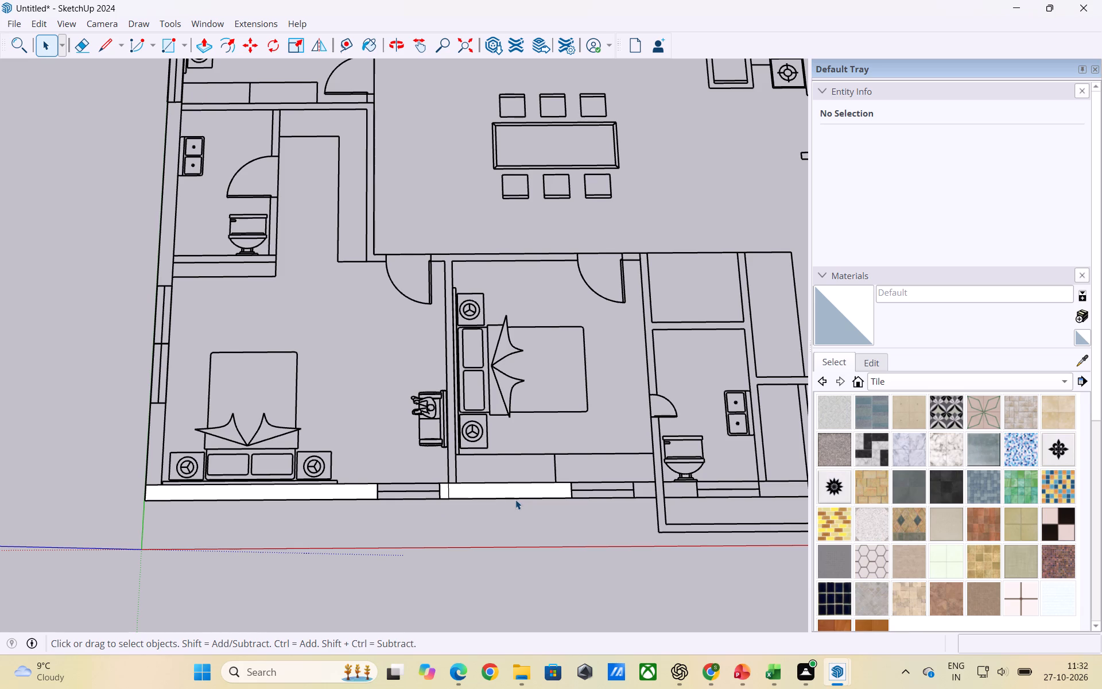
scroll(355, 490, down, 1)
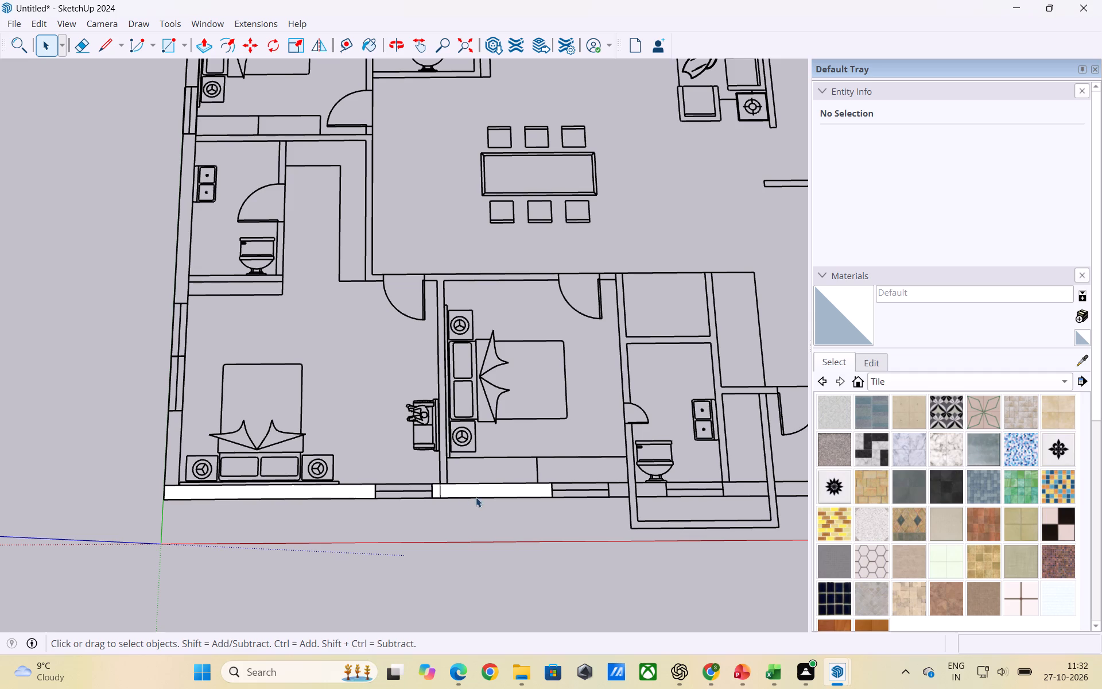
Draw a wall rectangle about 1' 13/16" by 9" between the second lower bedroom's window and the adjoining toilet wall.
key(r)
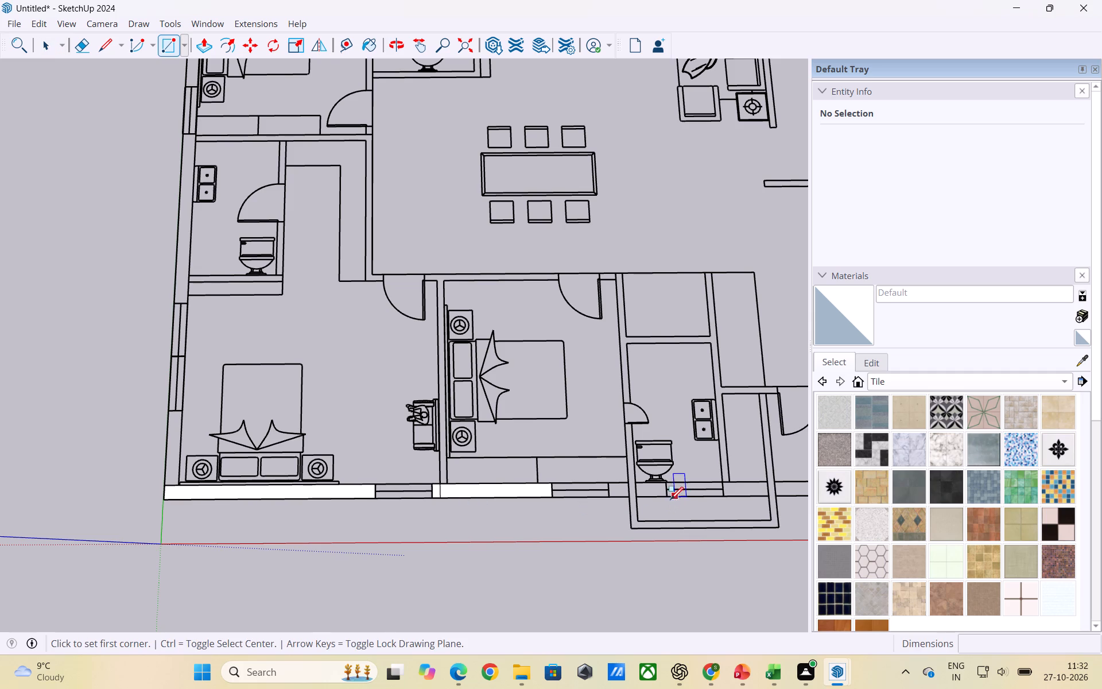
scroll(660, 500, up, 2)
click(596, 481)
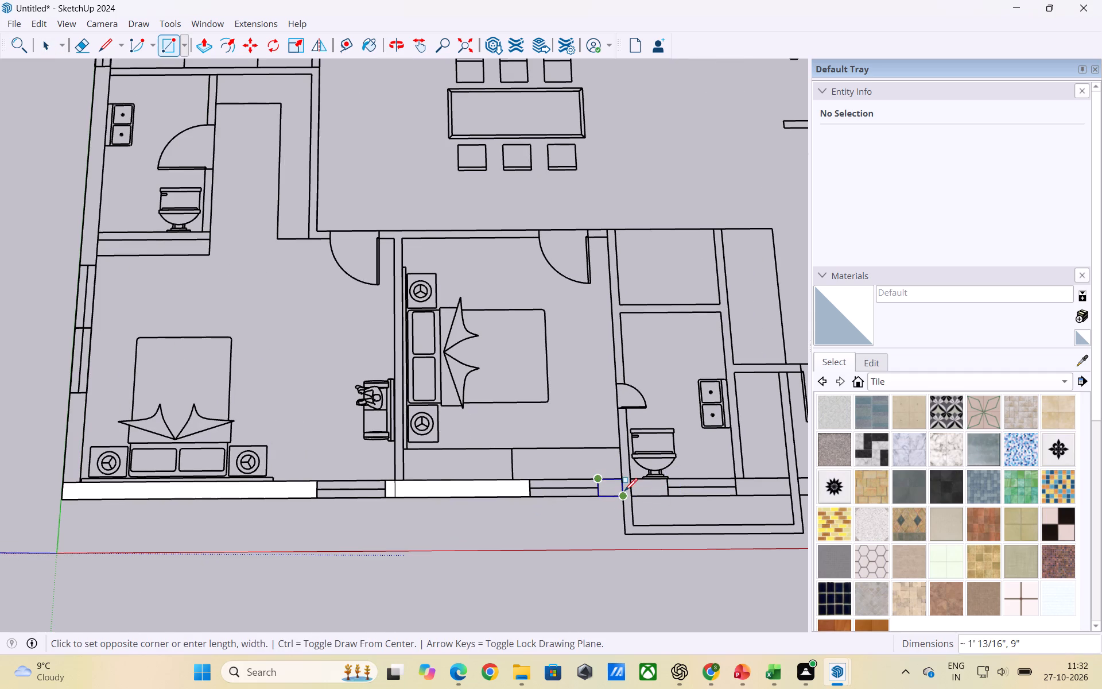
click(624, 494)
key(space)
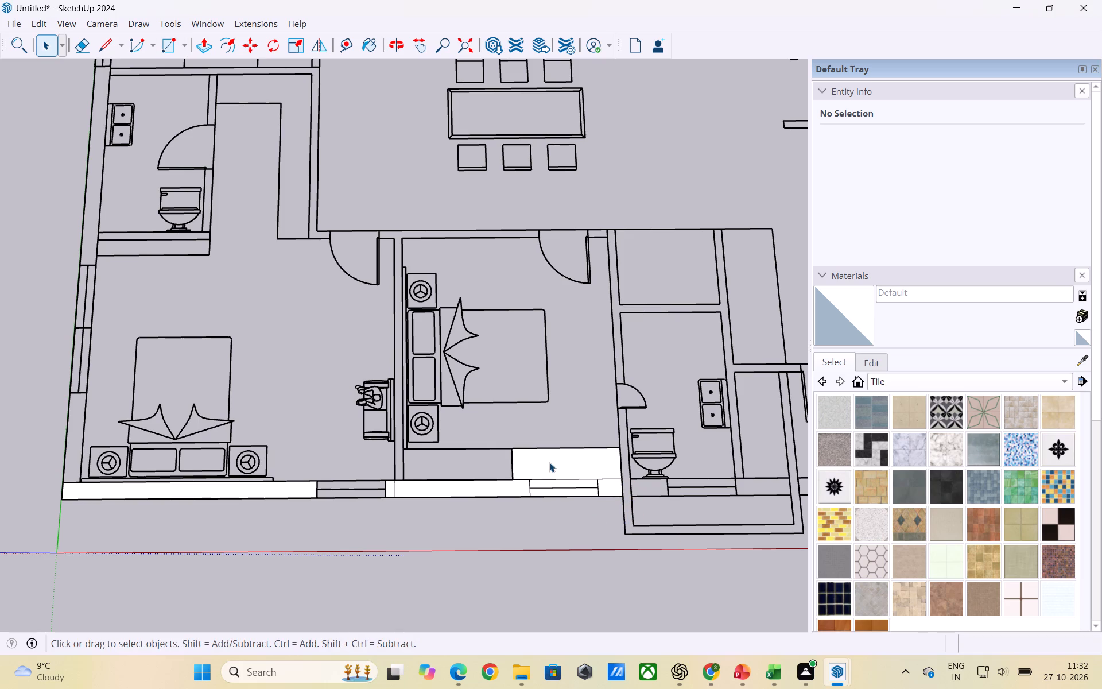
Delete the filled wardrobe face and the two face strips filling the second lower bedroom's window opening.
click(549, 462)
key(Delete)
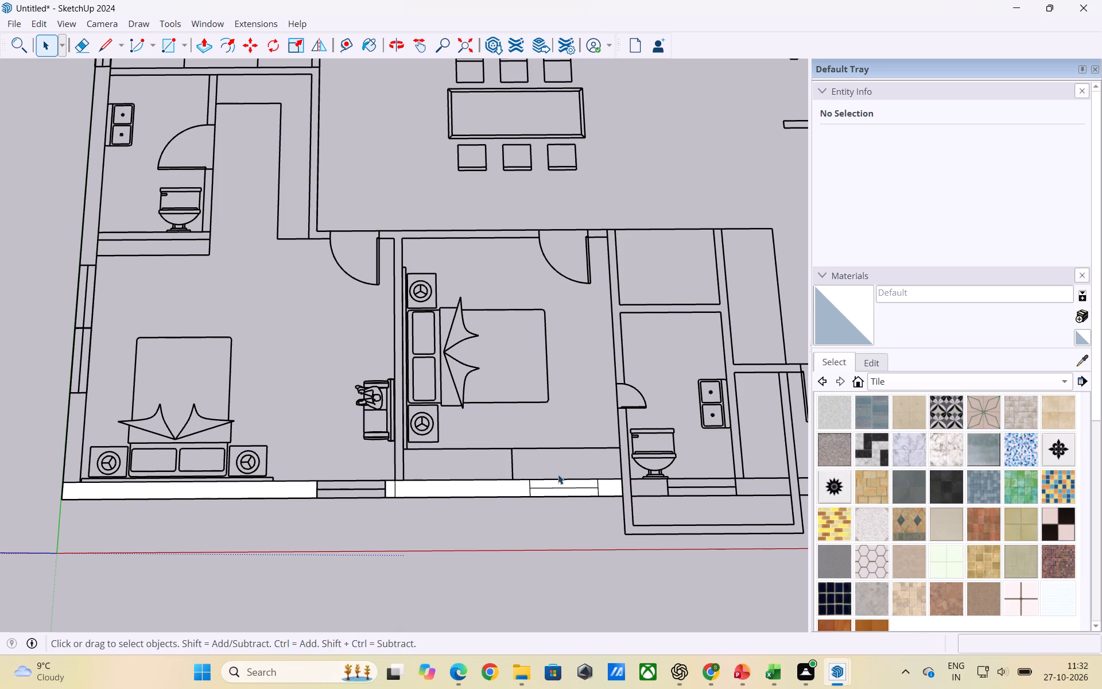
click(563, 481)
click(564, 521)
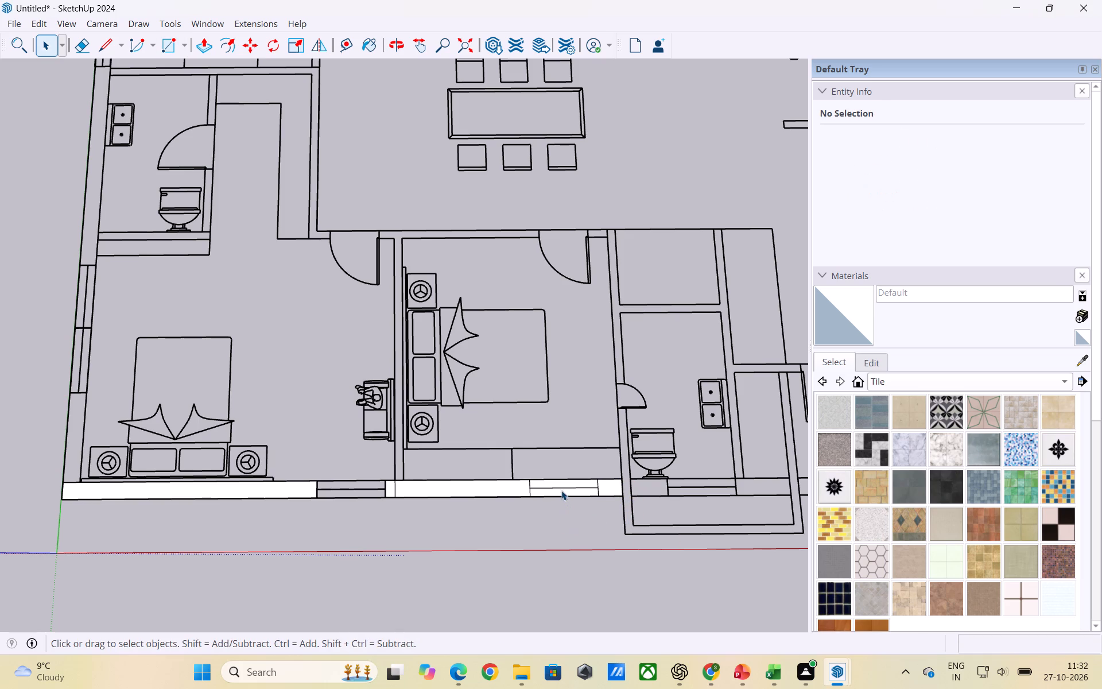
click(561, 491)
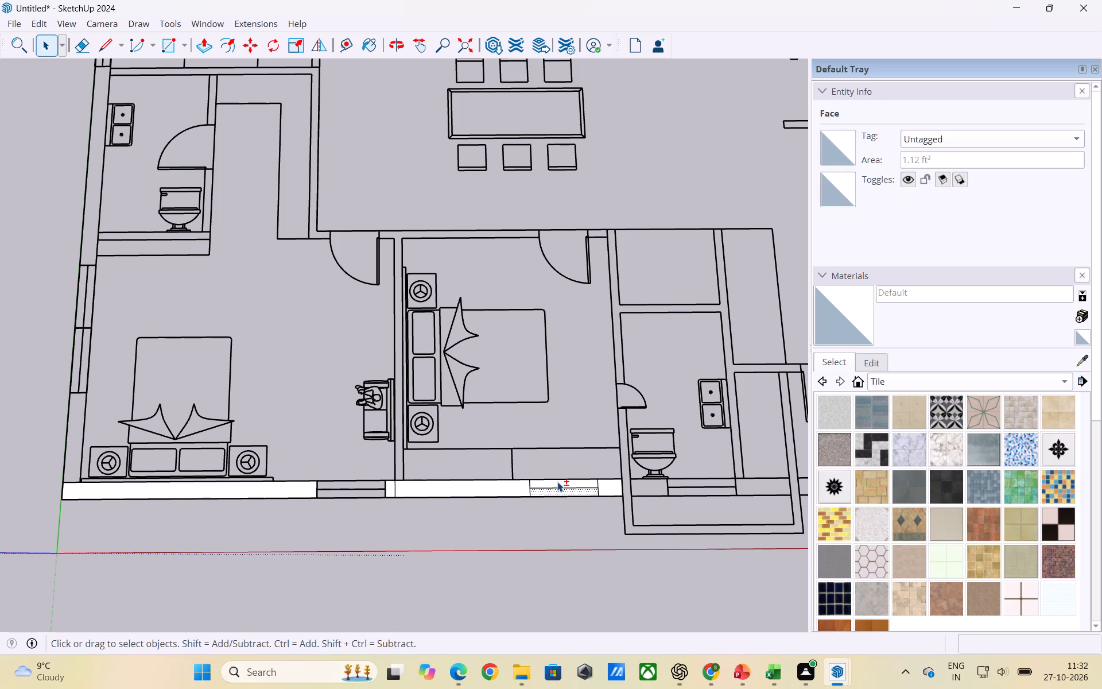
shift+click(557, 482)
key(Delete)
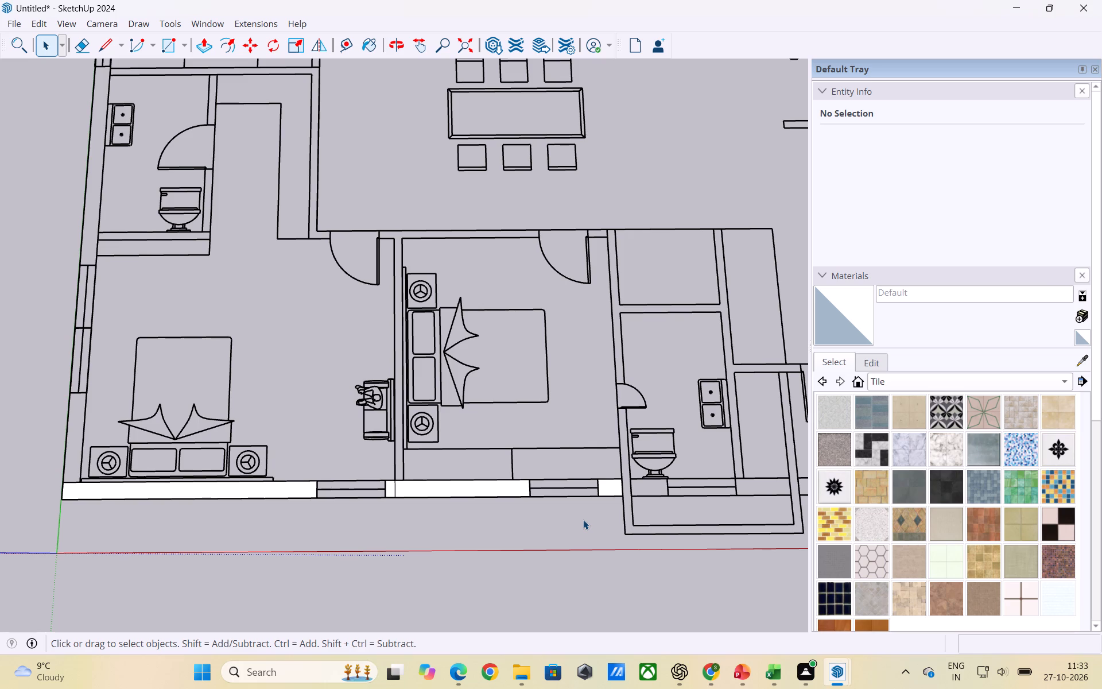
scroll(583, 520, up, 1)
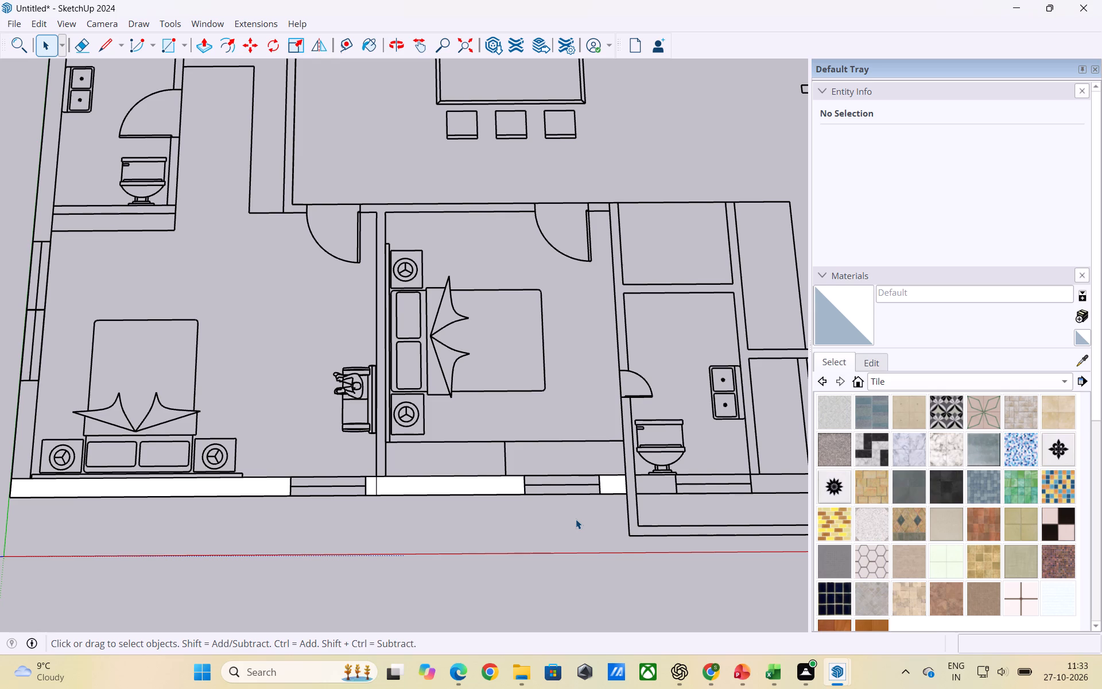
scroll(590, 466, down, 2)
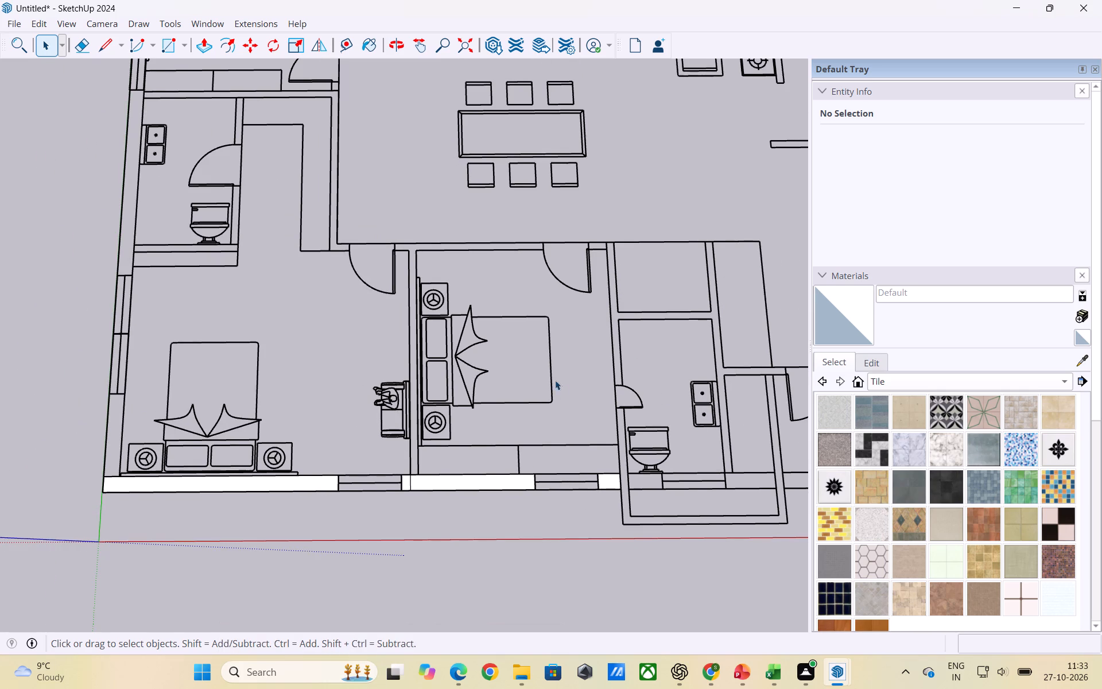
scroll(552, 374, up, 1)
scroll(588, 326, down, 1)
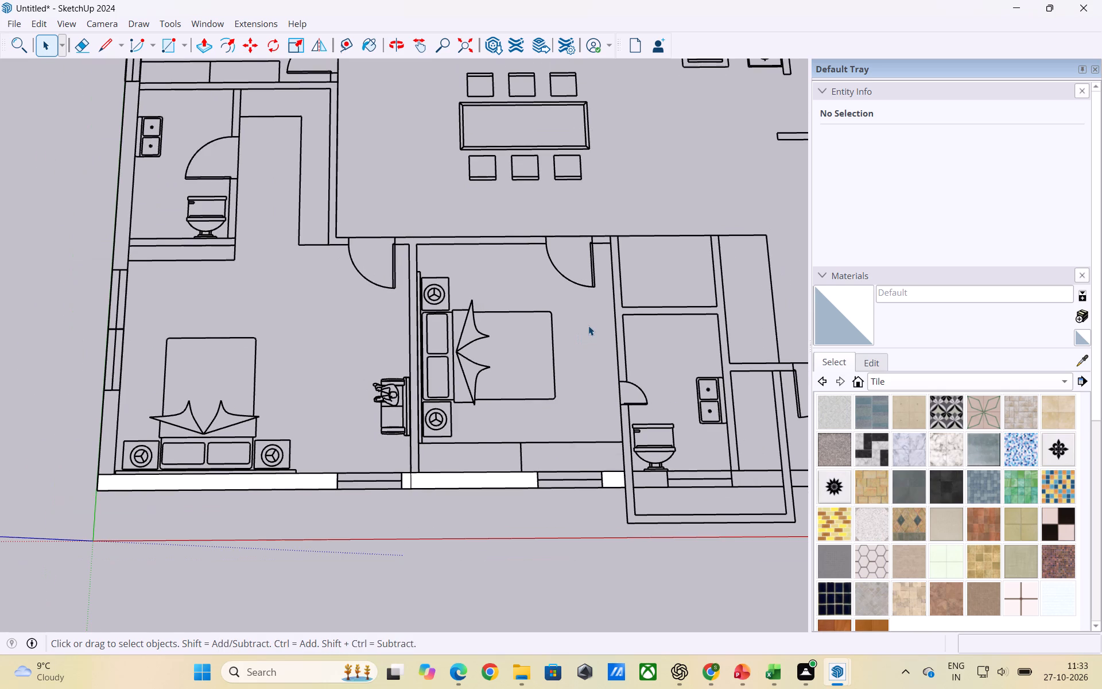
Draw a wall rectangle about 9" thick on the lower-left bedroom's side wall, from the window's lower edge down to the traced corner wall.
scroll(588, 326, down, 2)
scroll(562, 384, down, 1)
scroll(417, 458, up, 2)
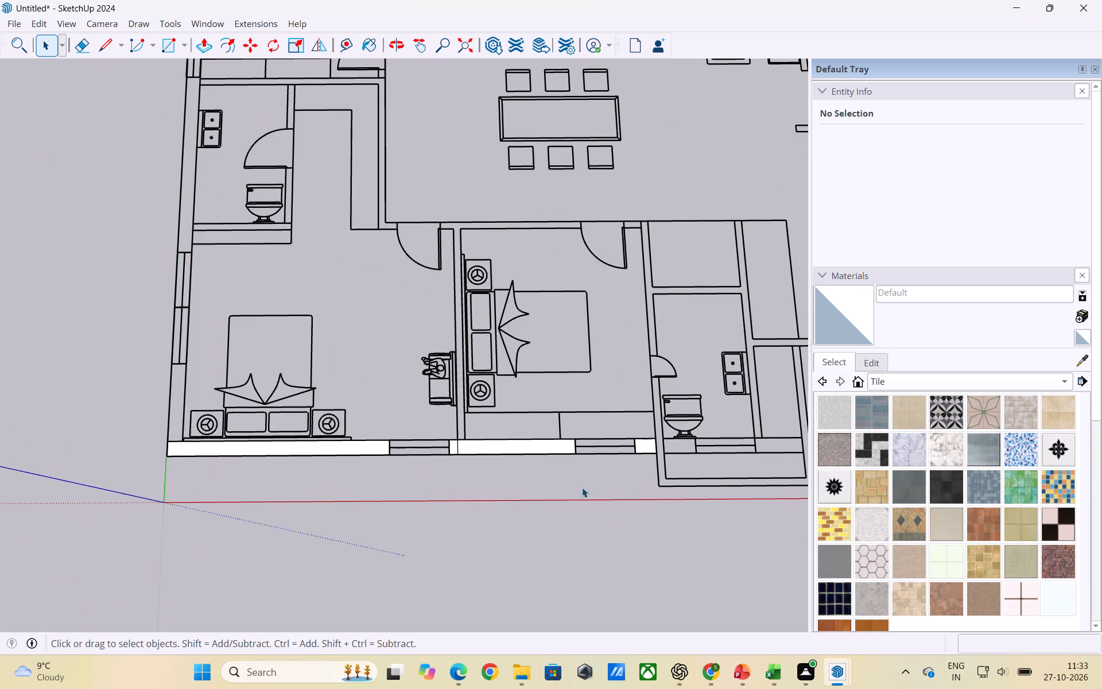
scroll(582, 487, down, 2)
scroll(850, 472, down, 2)
scroll(425, 350, down, 2)
scroll(234, 340, up, 2)
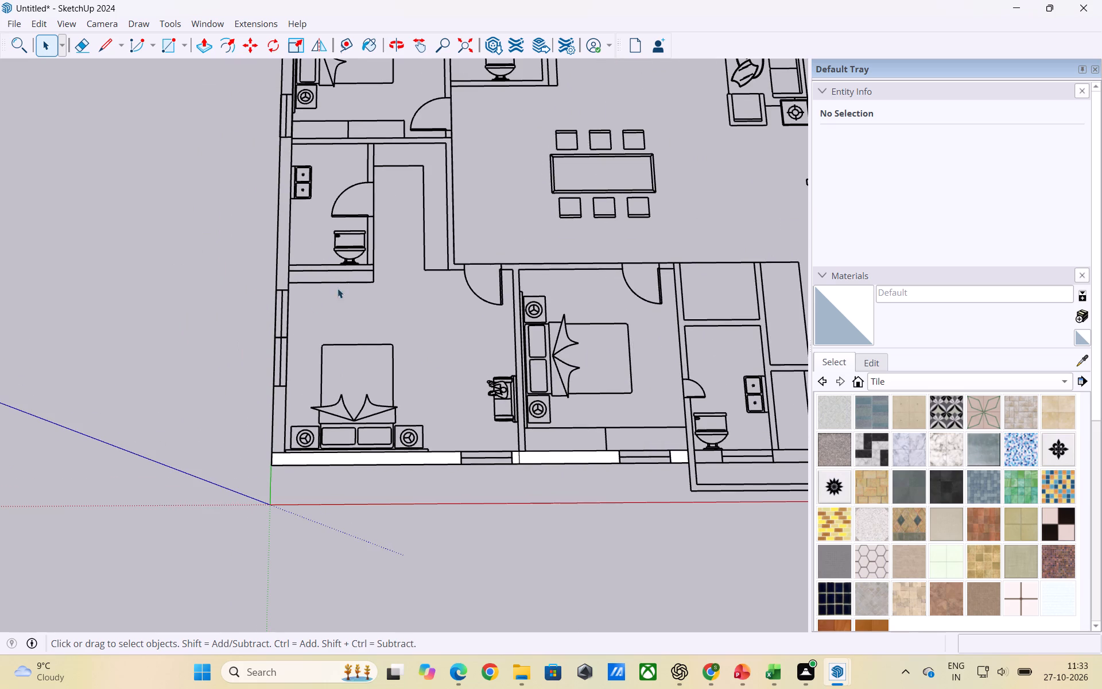
scroll(506, 280, down, 1)
scroll(308, 378, up, 3)
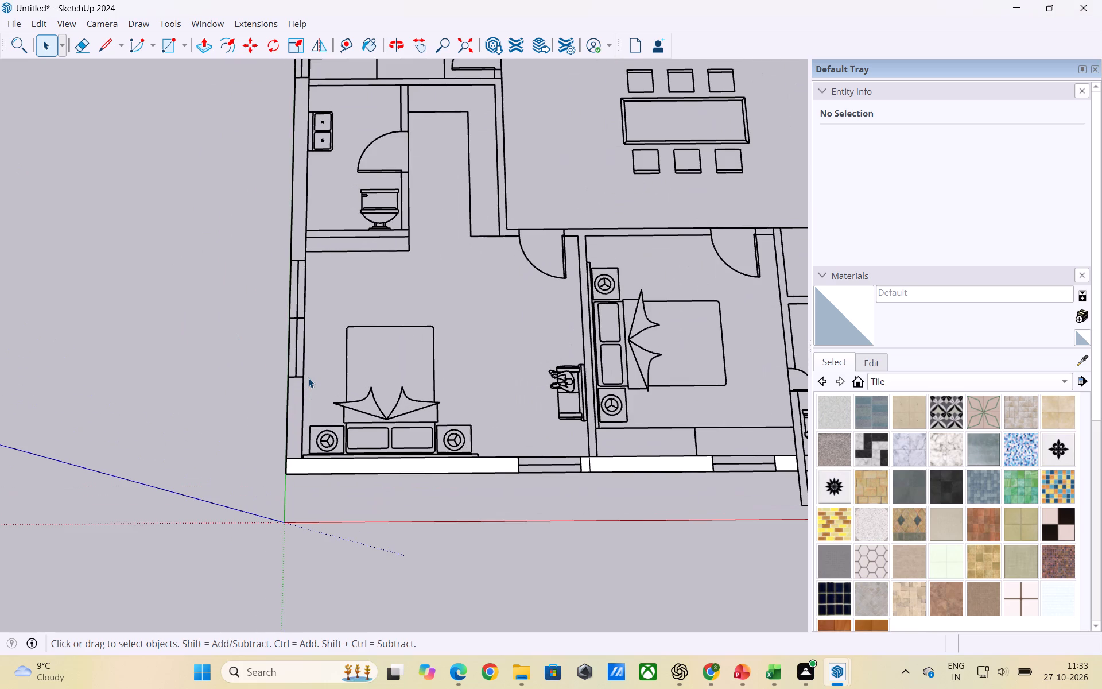
key(r)
scroll(255, 380, up, 5)
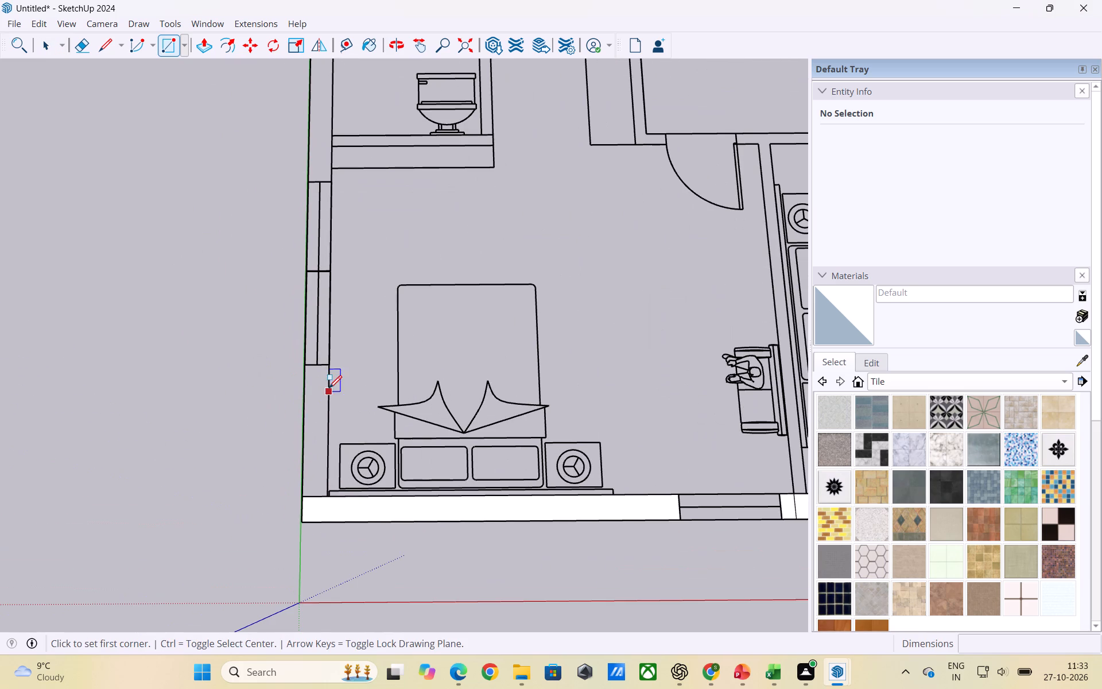
click(304, 365)
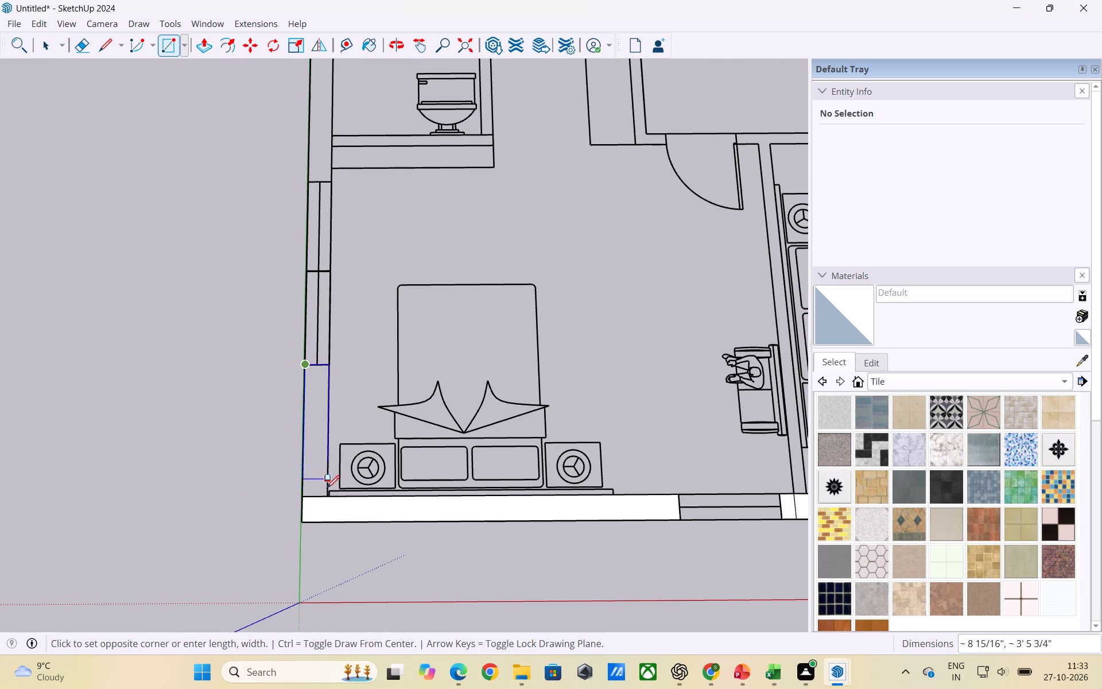
click(327, 496)
scroll(191, 497, down, 2)
key(space)
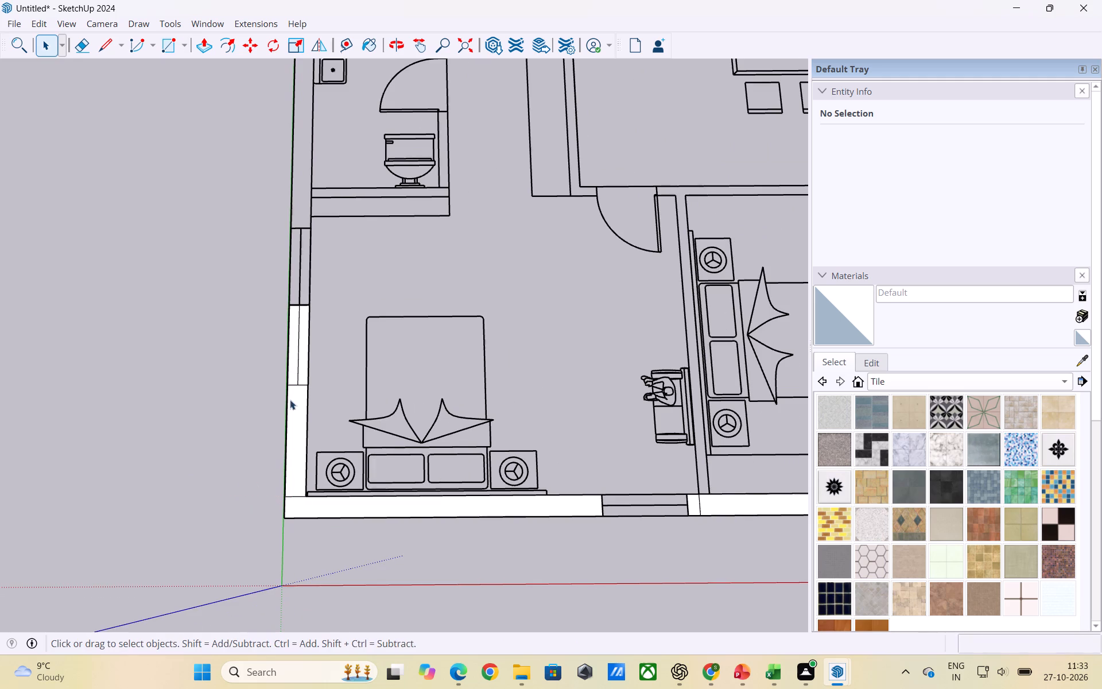
Delete the two face strips filling the lower half of the lower-left bedroom's side-wall window opening.
click(290, 359)
click(301, 358)
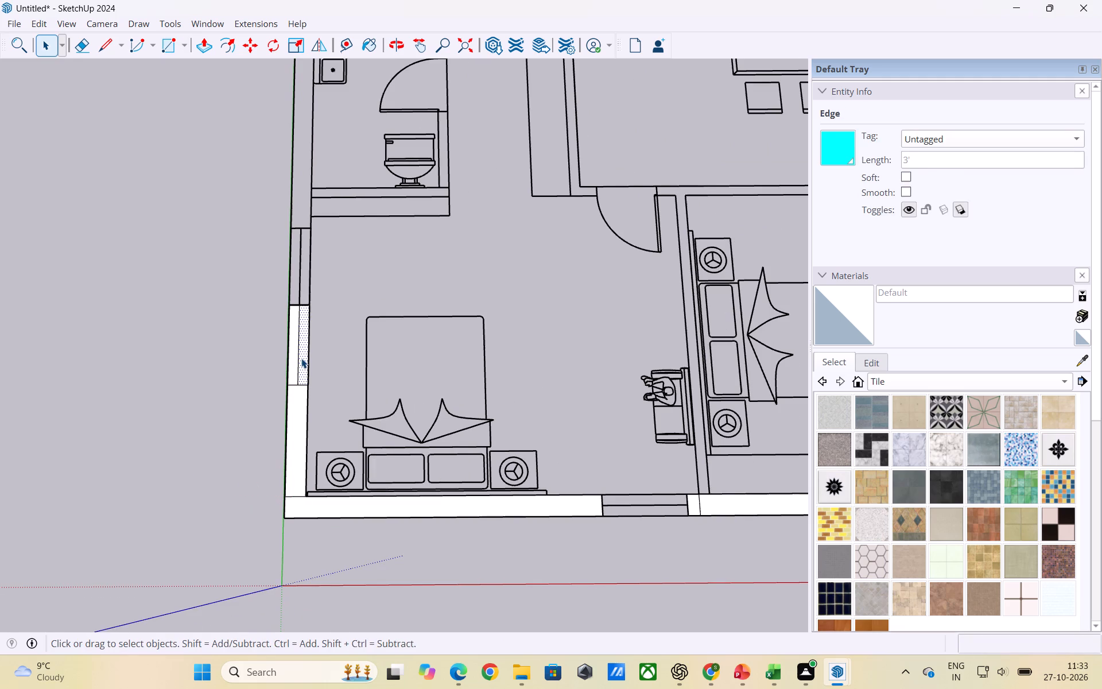
key(Delete)
click(292, 358)
key(Delete)
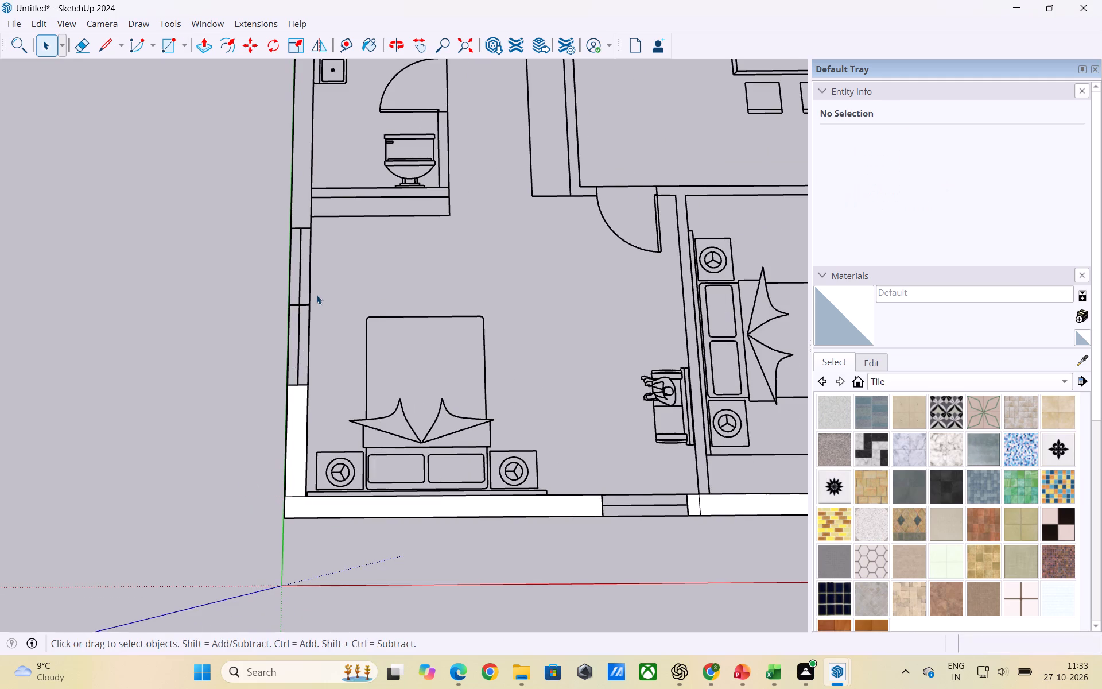
Draw a wall rectangle about 9" by 1' 7 5/16" on the side wall, from the attached toilet's wall line to the bedroom window's upper edge.
scroll(249, 470, down, 2)
scroll(270, 297, down, 2)
scroll(277, 205, up, 3)
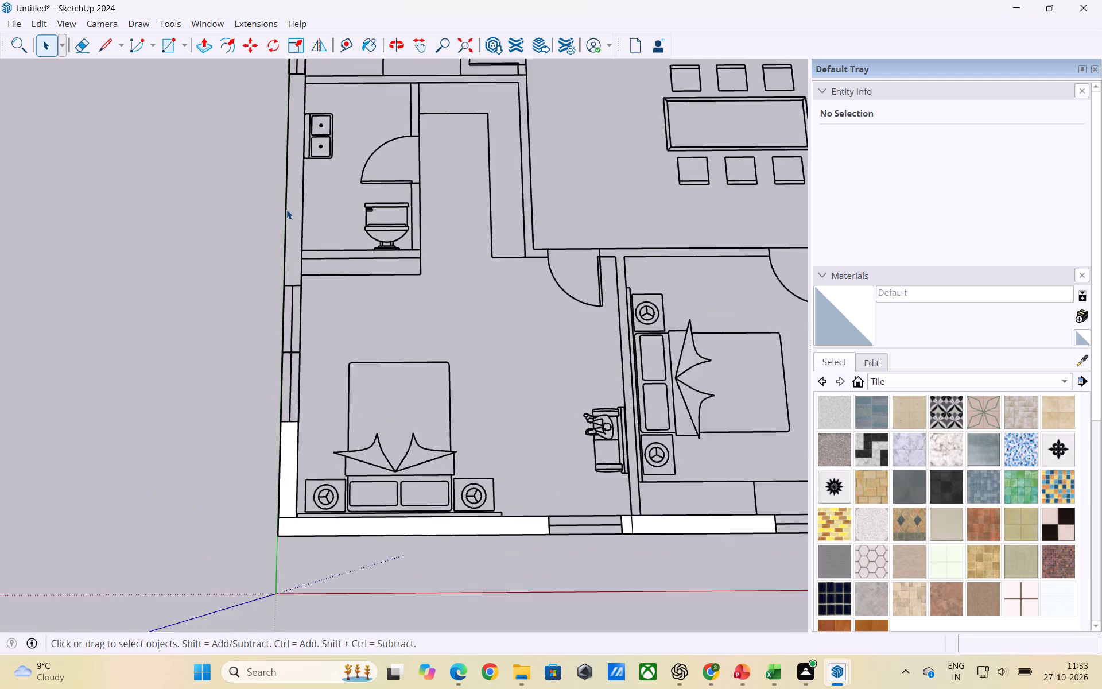
scroll(286, 210, up, 1)
key(r)
scroll(313, 287, up, 3)
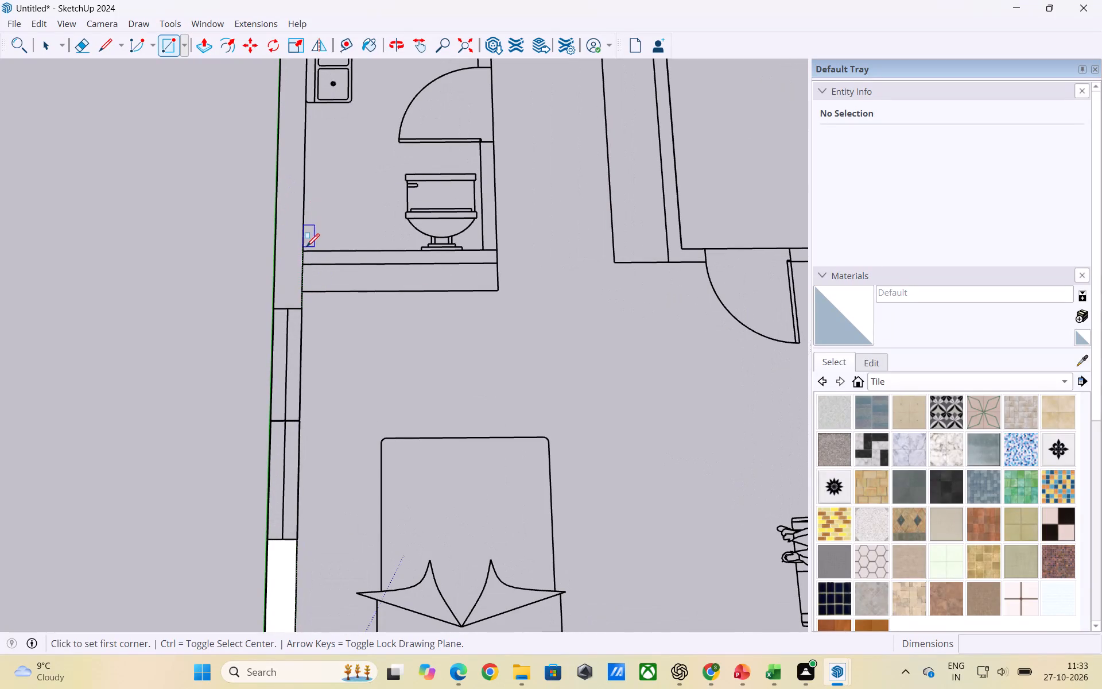
click(304, 249)
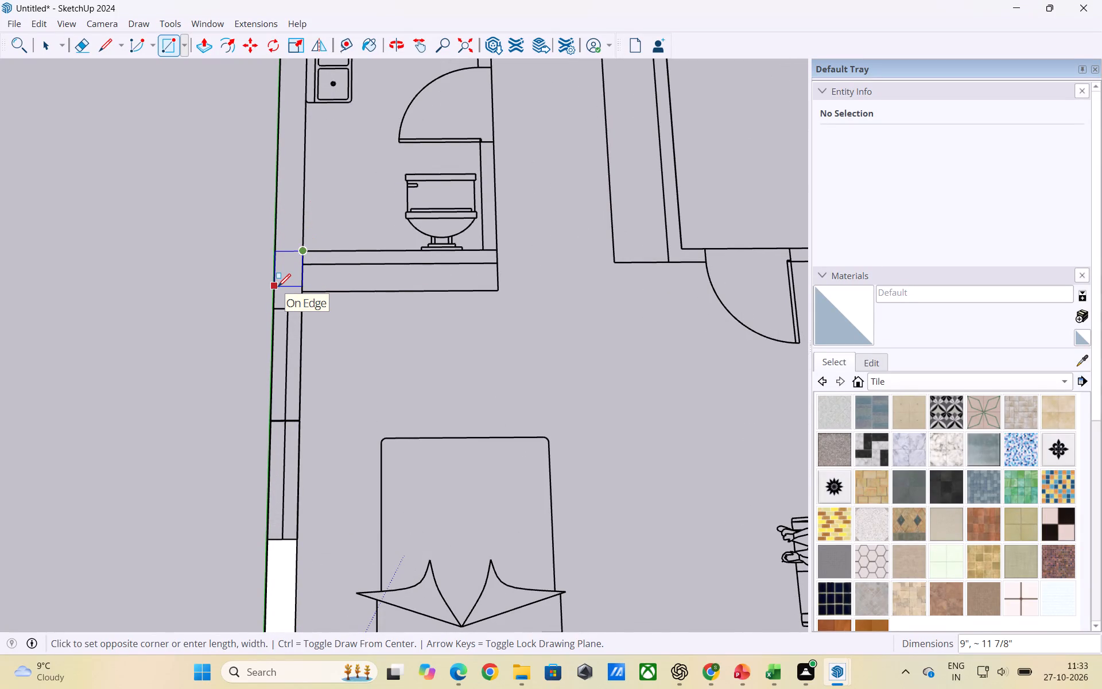
click(279, 307)
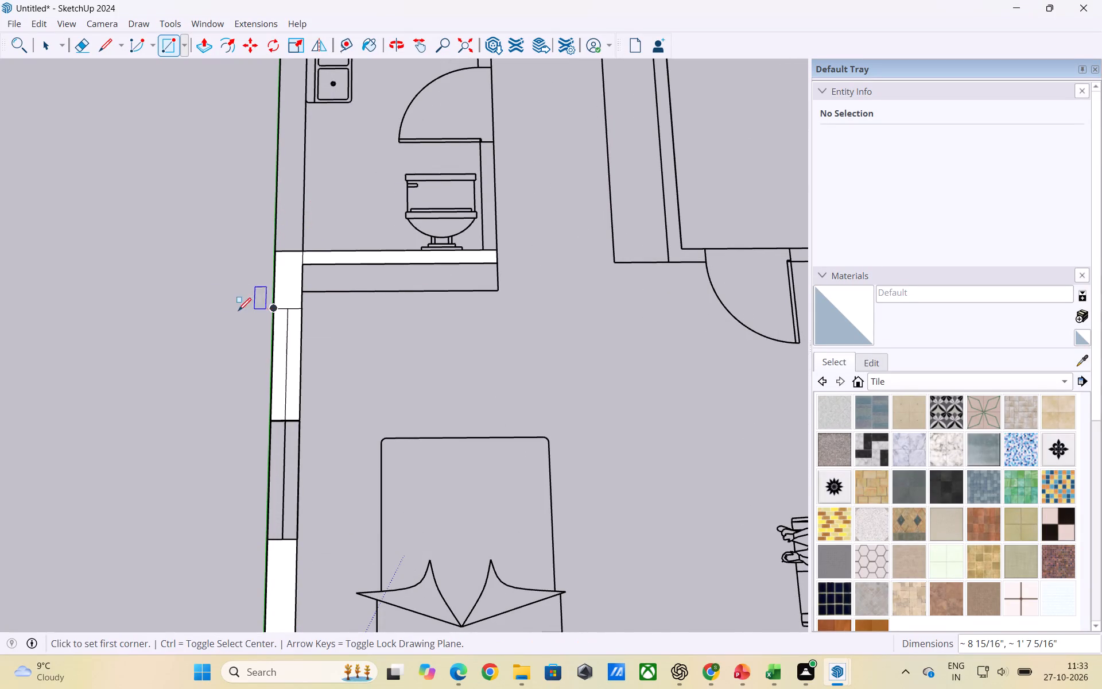
key(space)
Delete the two face strips filling the upper half of the lower-left bedroom's side-wall window opening.
scroll(240, 325, down, 2)
click(286, 355)
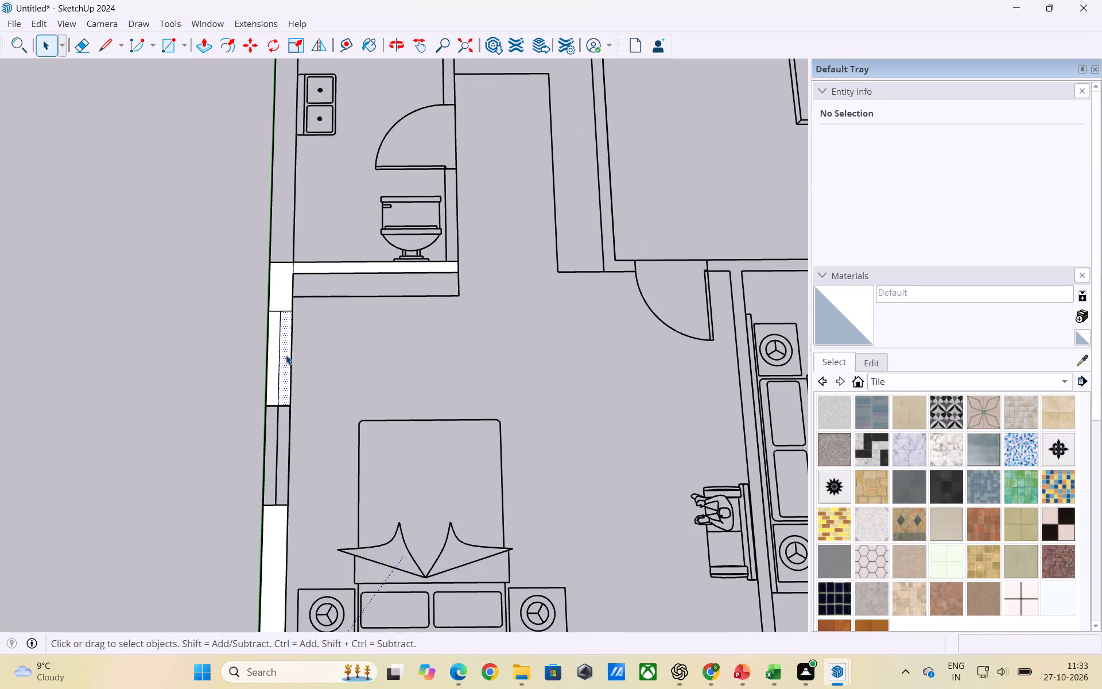
shift+click(273, 359)
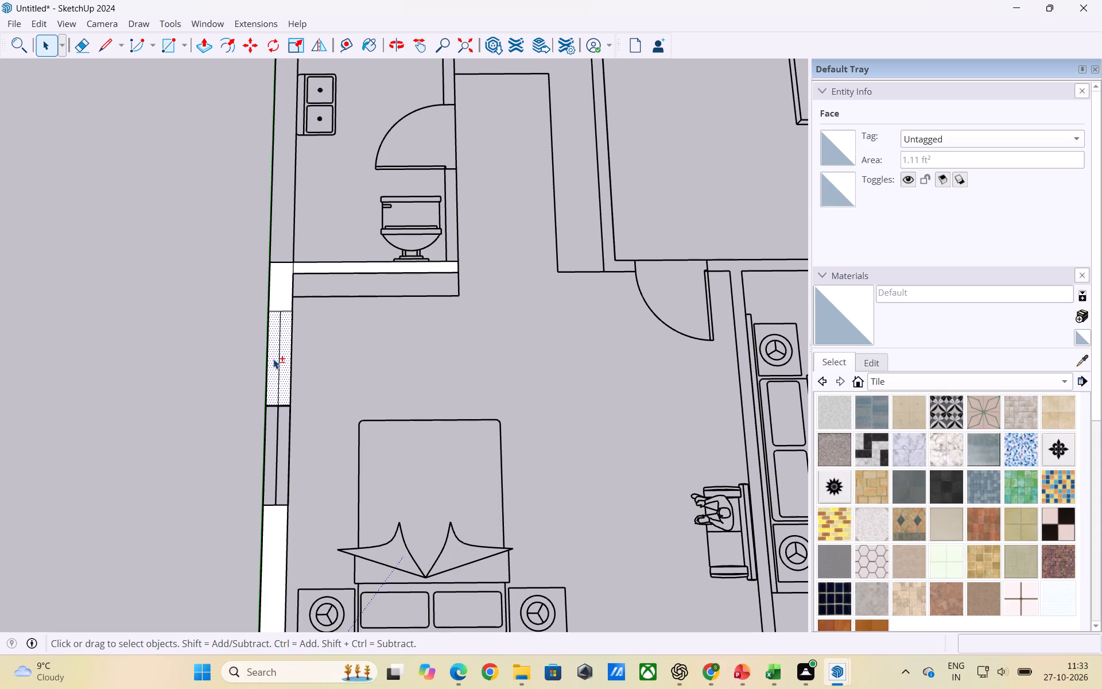
key(shift+Delete)
Draw a wall rectangle about 4 1/2" by 3' 2" beside the attached toilet's WC, from the door opening down to the cross wall.
scroll(273, 359, down, 3)
scroll(298, 295, up, 4)
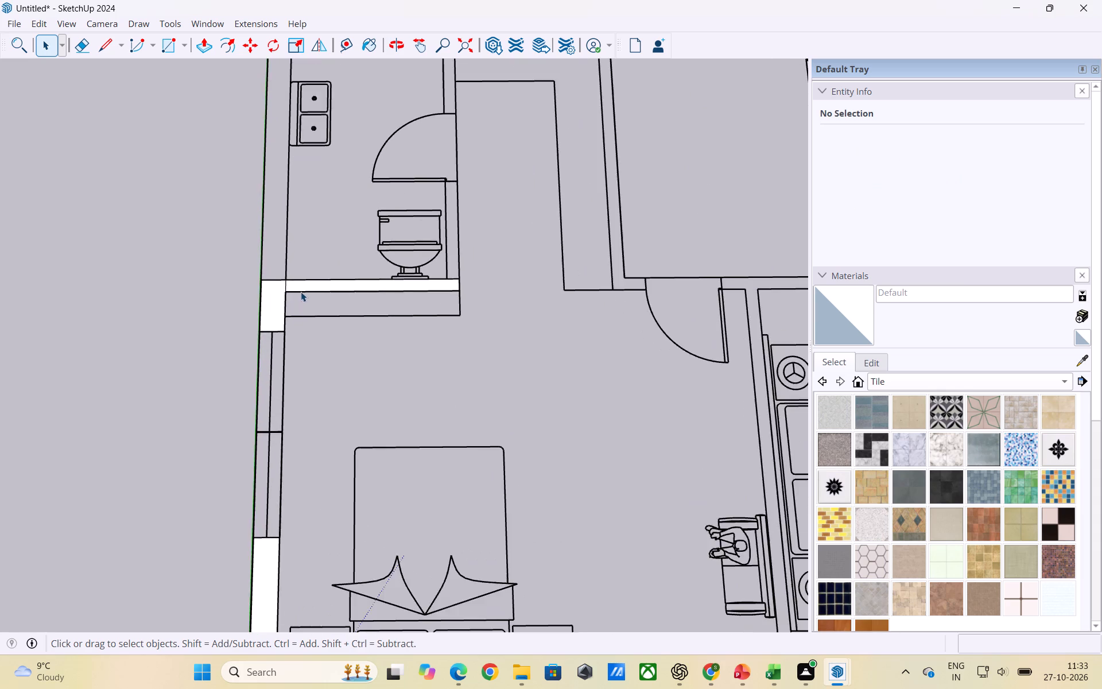
scroll(219, 316, down, 5)
scroll(333, 382, down, 1)
scroll(275, 363, down, 2)
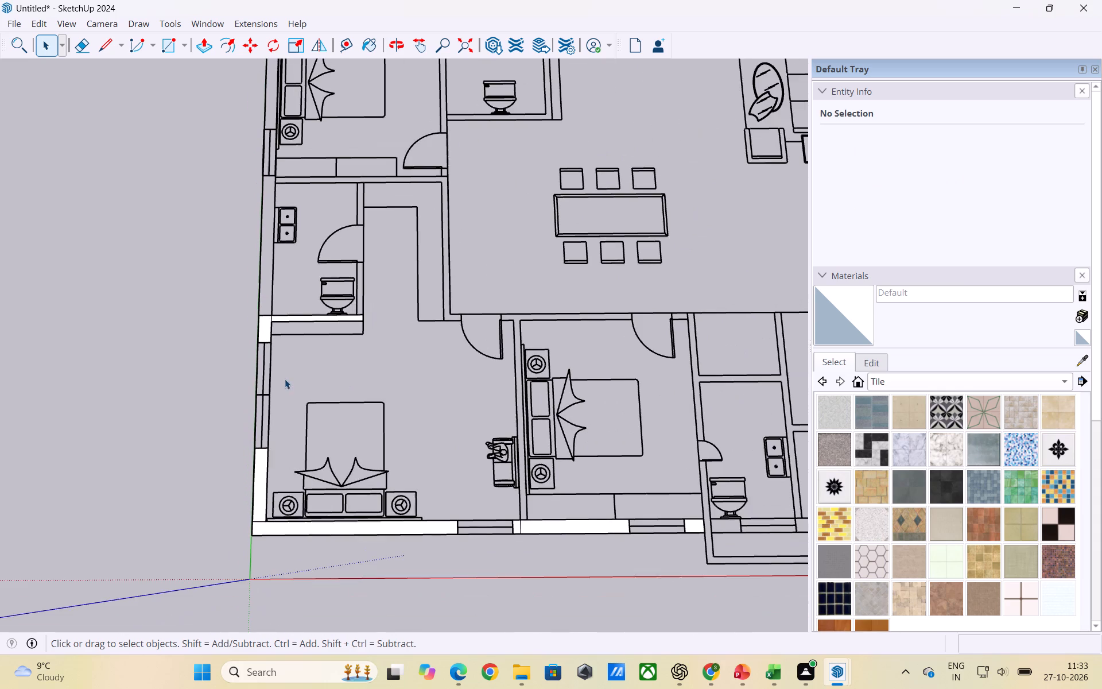
scroll(285, 379, down, 1)
scroll(341, 245, up, 7)
key(r)
scroll(367, 305, up, 2)
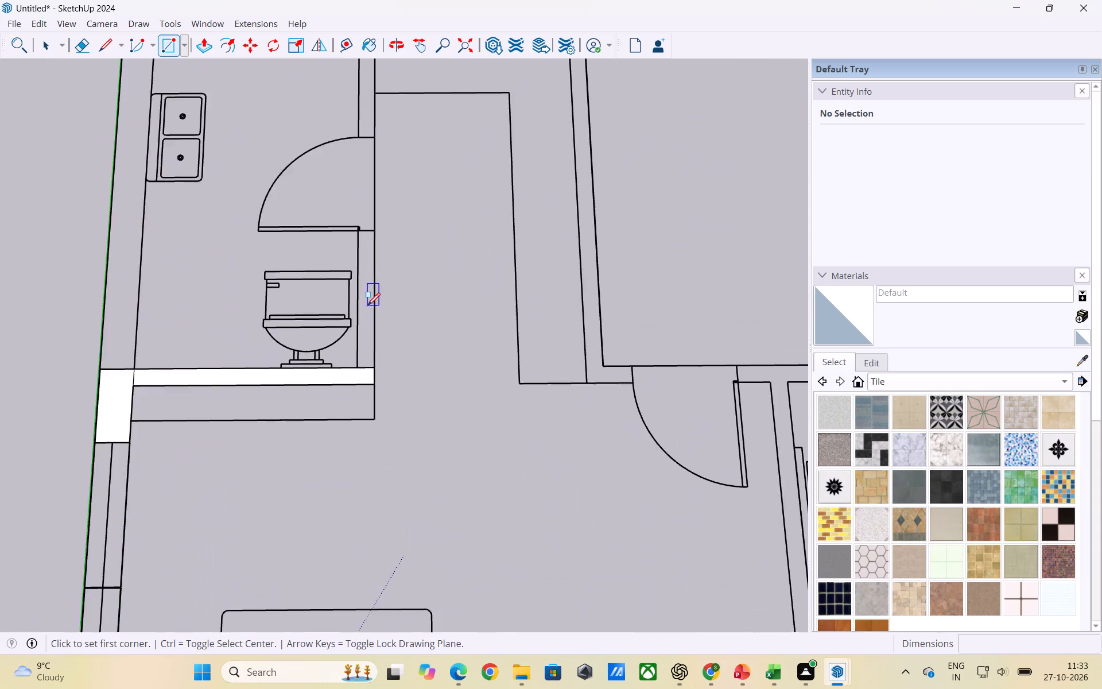
scroll(367, 305, up, 3)
click(375, 381)
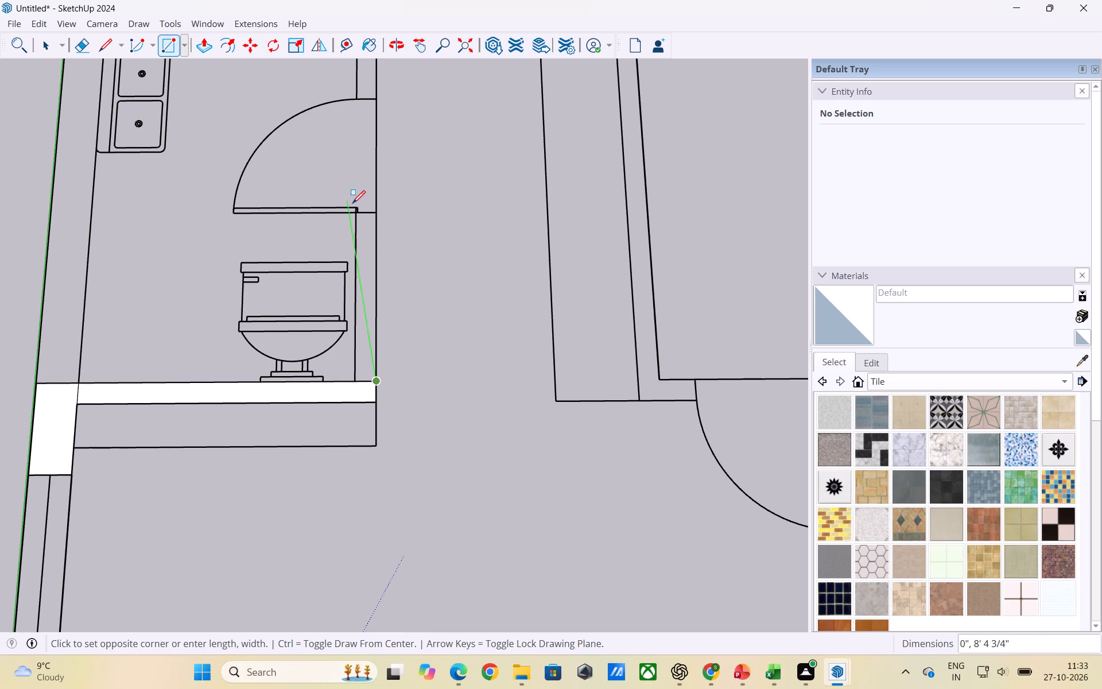
scroll(354, 211, up, 3)
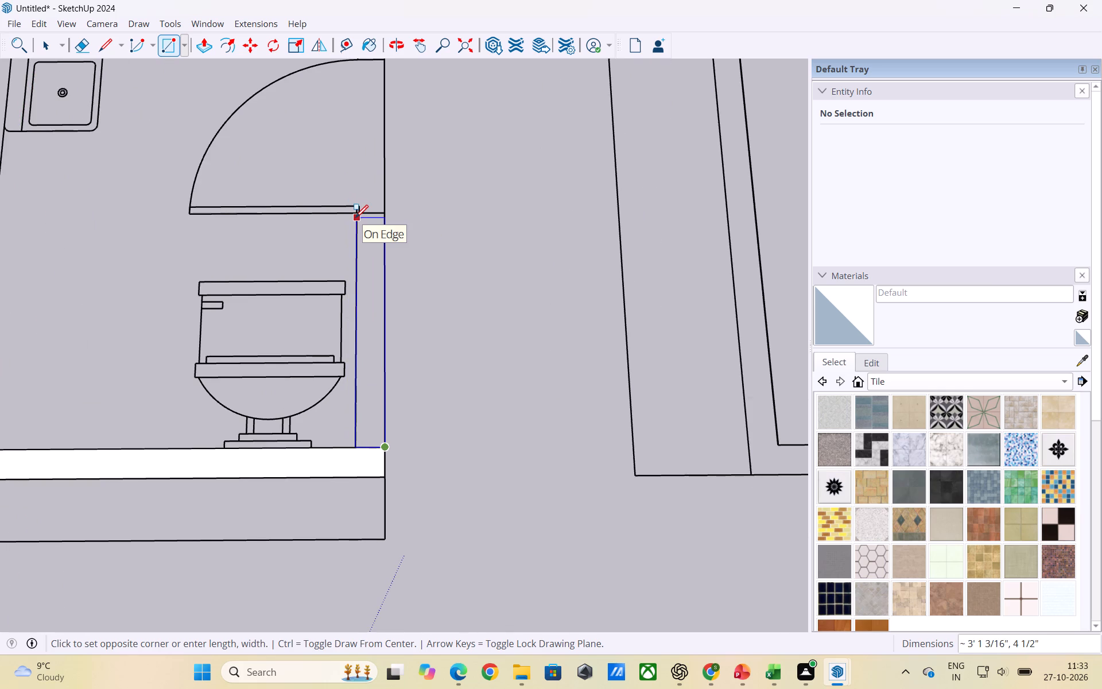
key(Escape)
scroll(370, 219, up, 6)
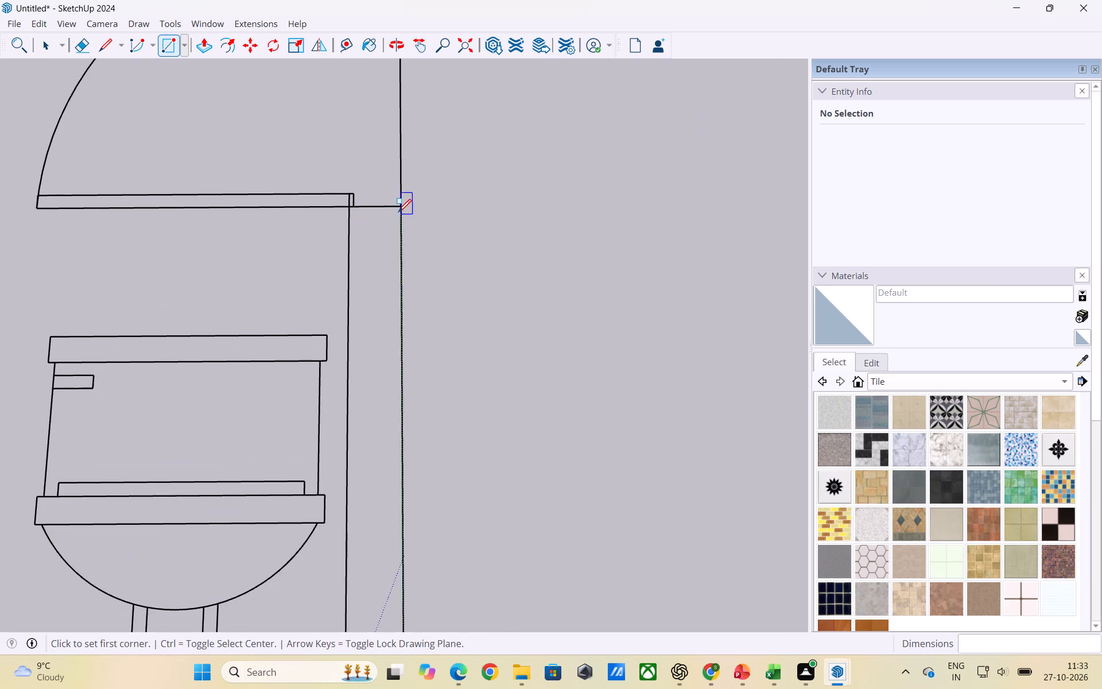
click(398, 207)
scroll(348, 226, down, 5)
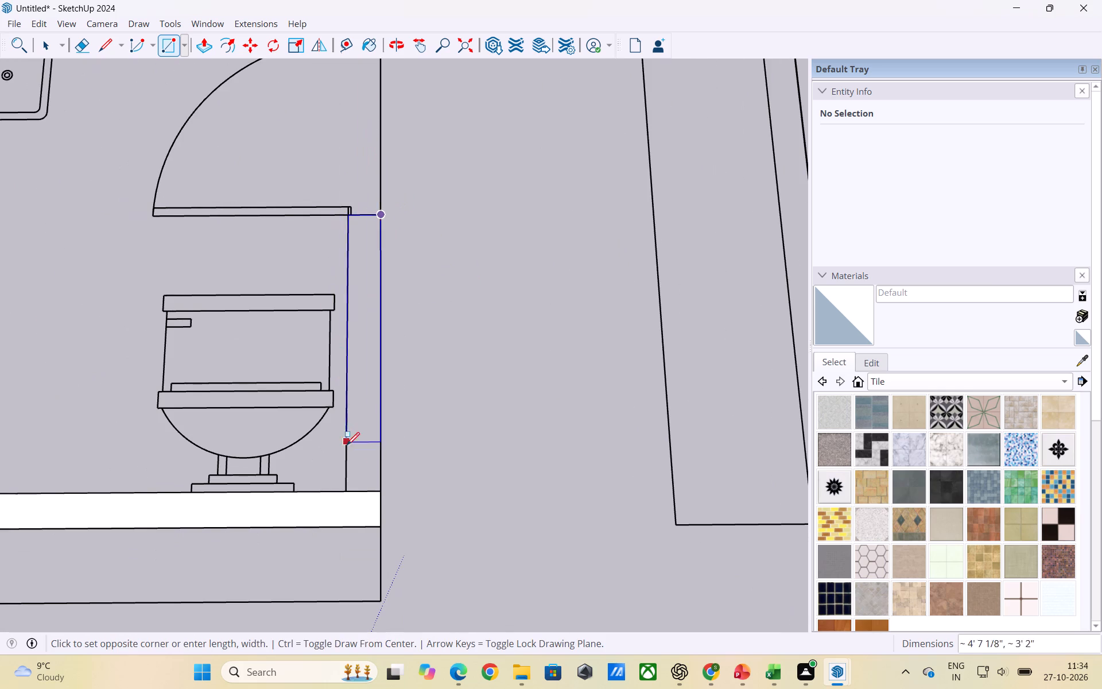
click(344, 488)
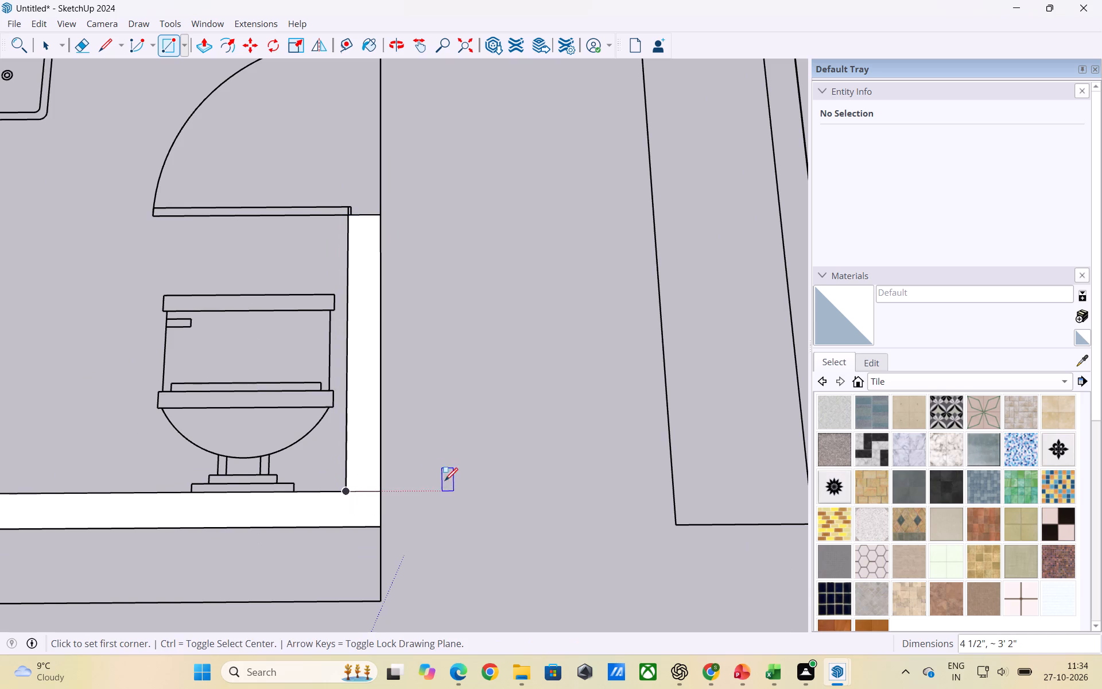
Draw a wall rectangle about 4 1/2" by 2' 8 1/16" from the attached toilet's upper wall down to its door opening.
scroll(419, 533, down, 6)
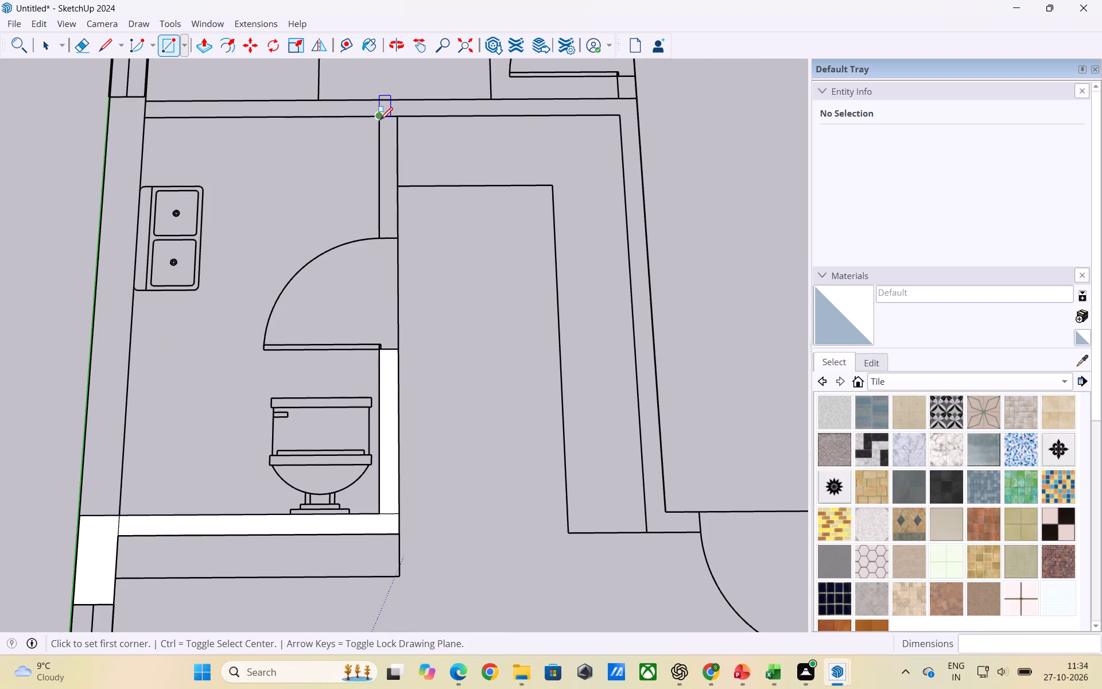
click(379, 118)
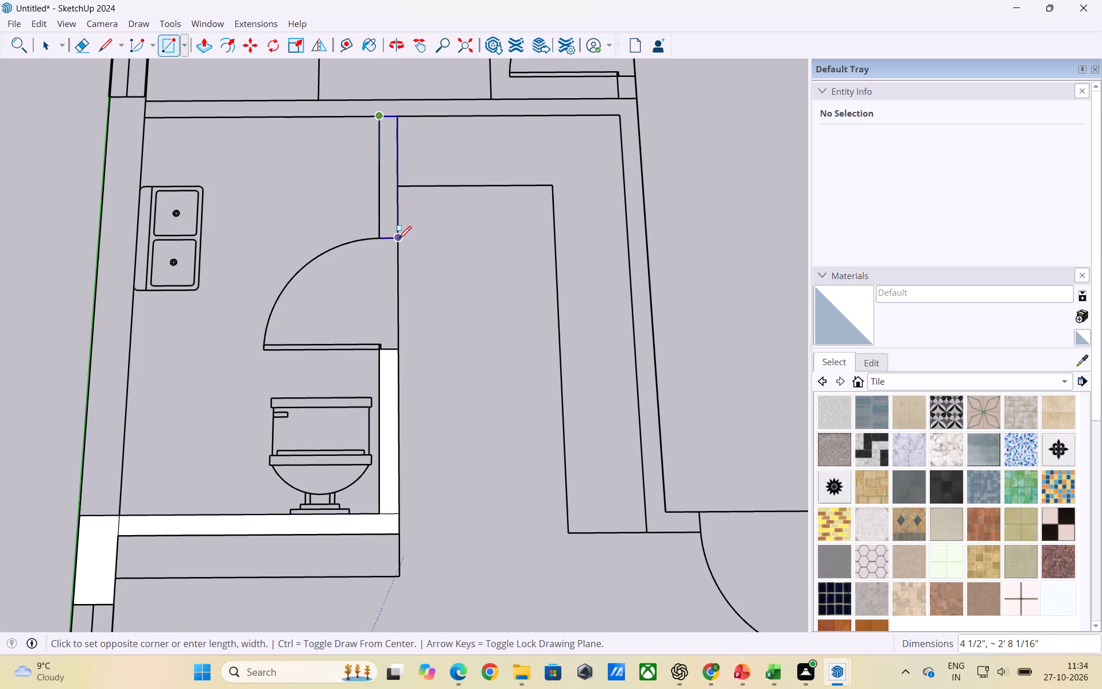
click(398, 239)
scroll(280, 227, down, 3)
key(space)
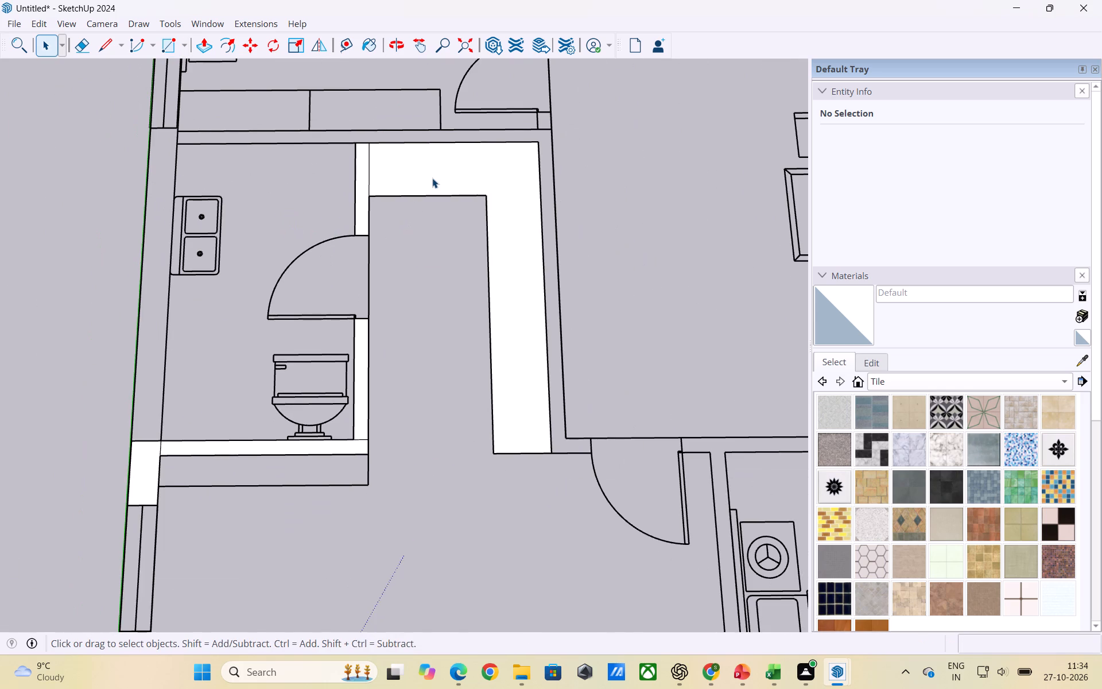
Delete the L-shaped wardrobe face filled in beside the attached toilet.
click(432, 178)
key(Delete)
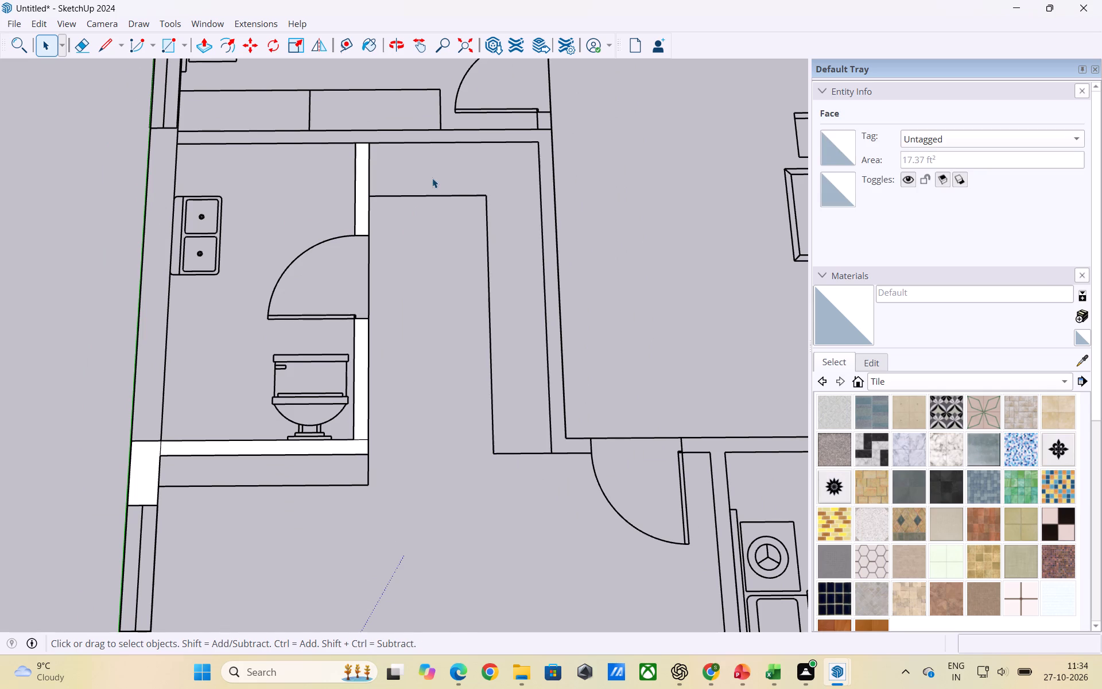
Draw a wall rectangle 10' 3" by 4 1/2" along the cross wall between the attached toilet and the upper bedroom.
scroll(432, 178, down, 4)
scroll(220, 125, up, 2)
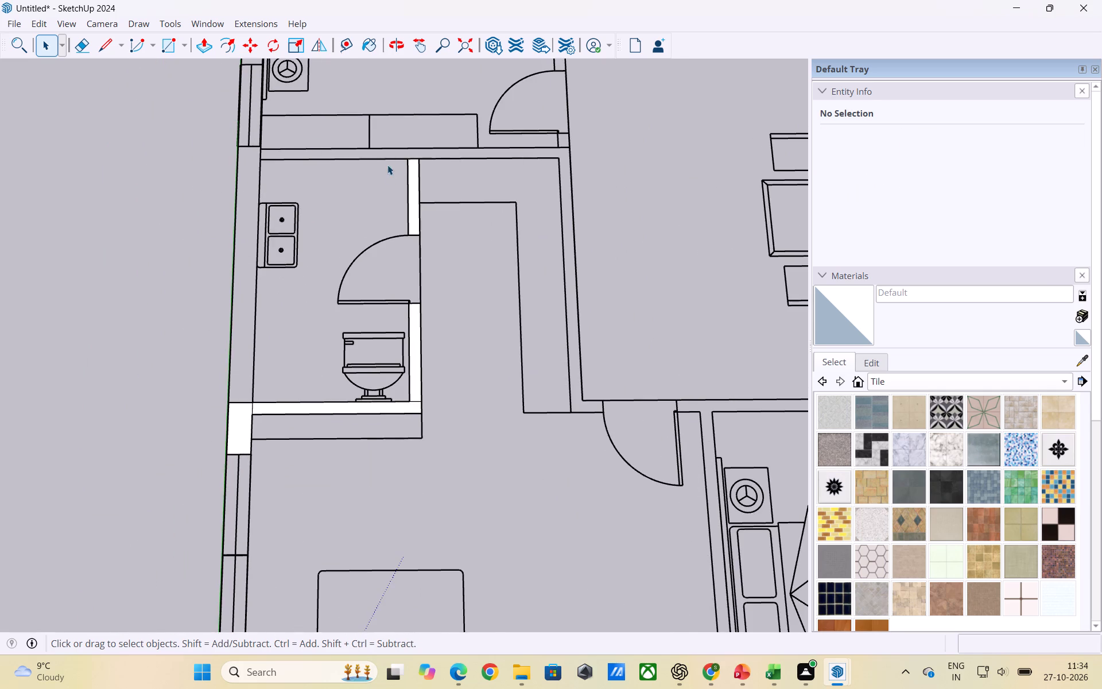
scroll(386, 161, down, 6)
middle_drag(377, 175, 378, 241)
scroll(338, 133, up, 2)
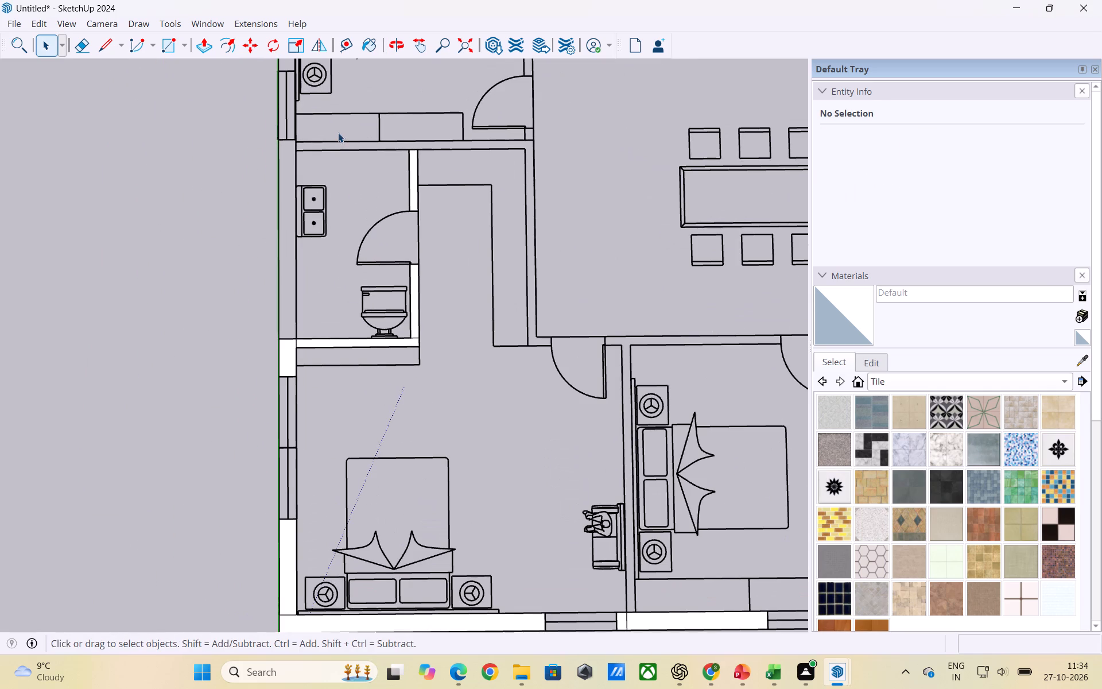
key(r)
scroll(312, 146, up, 2)
click(296, 139)
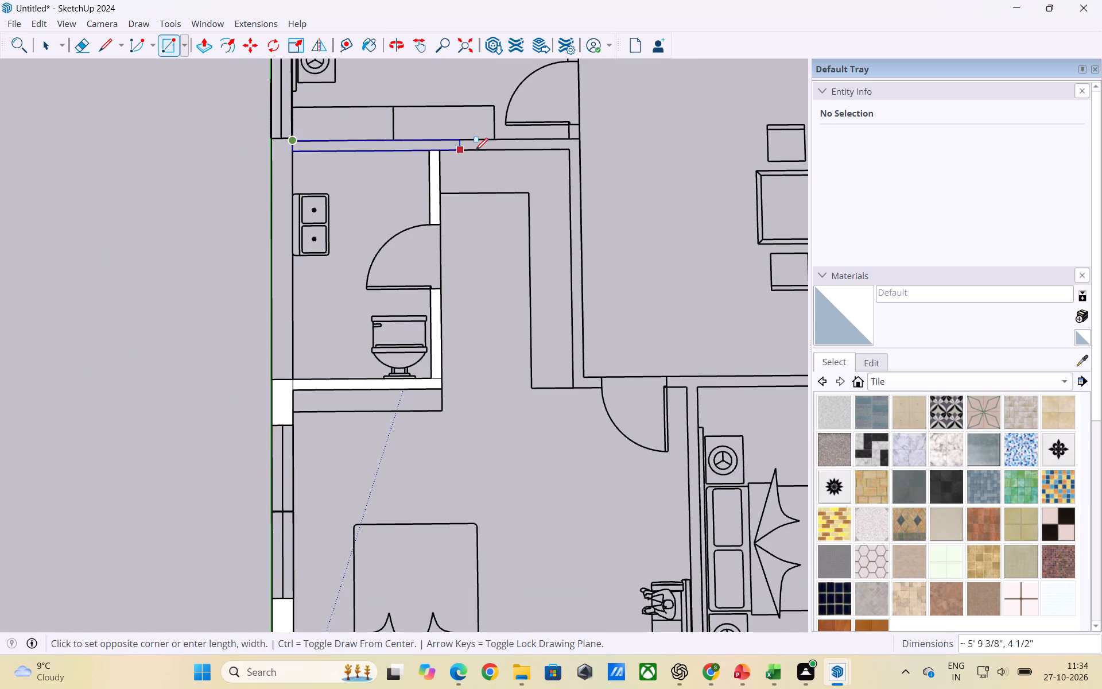
click(581, 150)
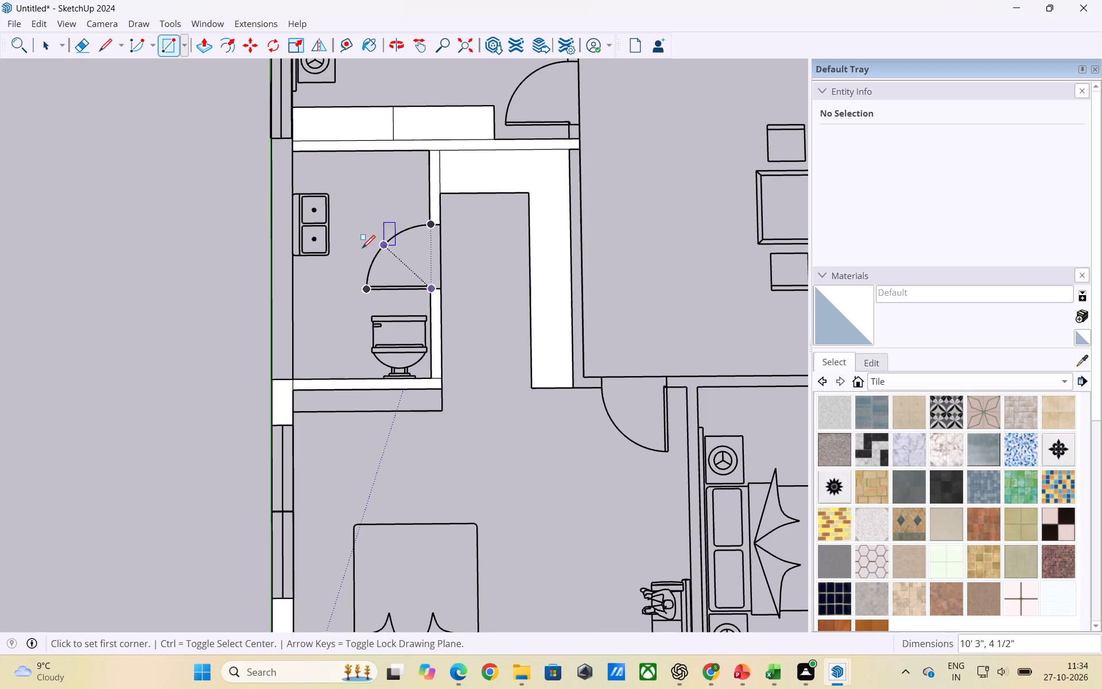
key(space)
Delete the extra faces filling the upper bedroom's two wardrobe units and the L-shaped wardrobe beside the attached toilet.
scroll(331, 260, down, 2)
click(421, 150)
key(Delete)
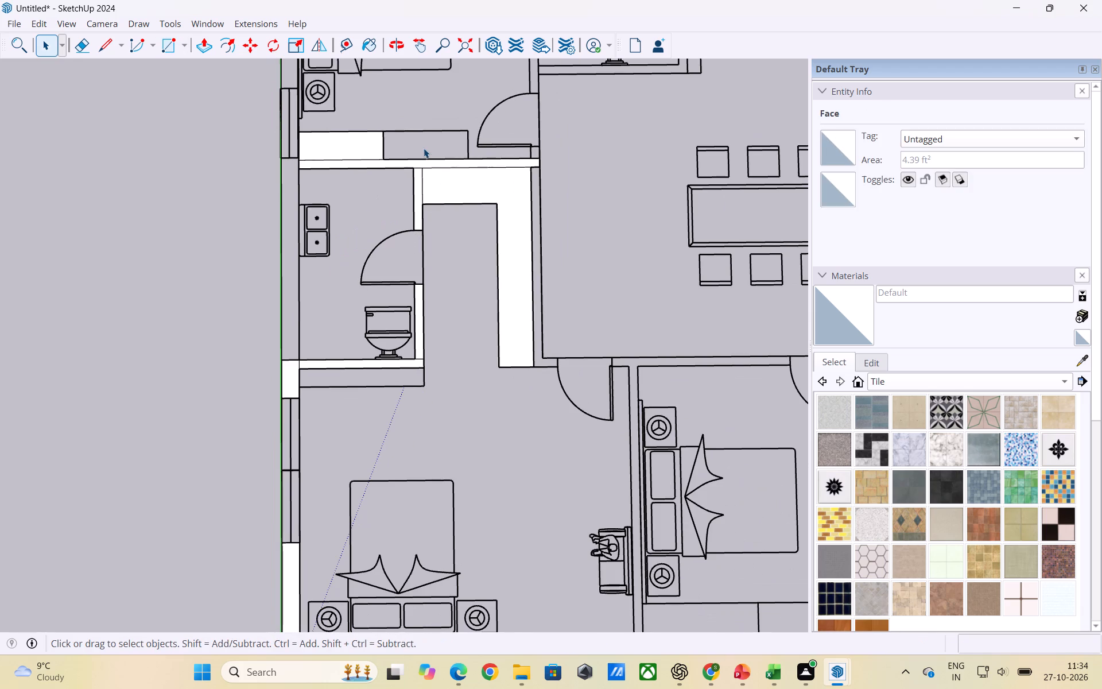
click(322, 146)
key(Delete)
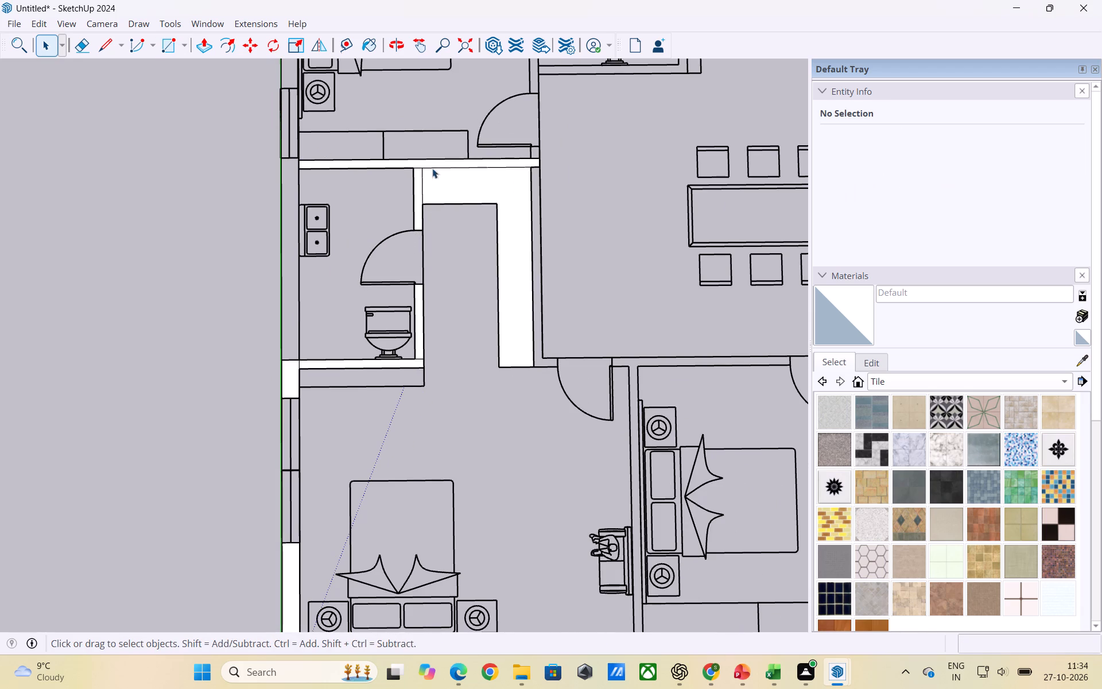
click(514, 203)
key(Delete)
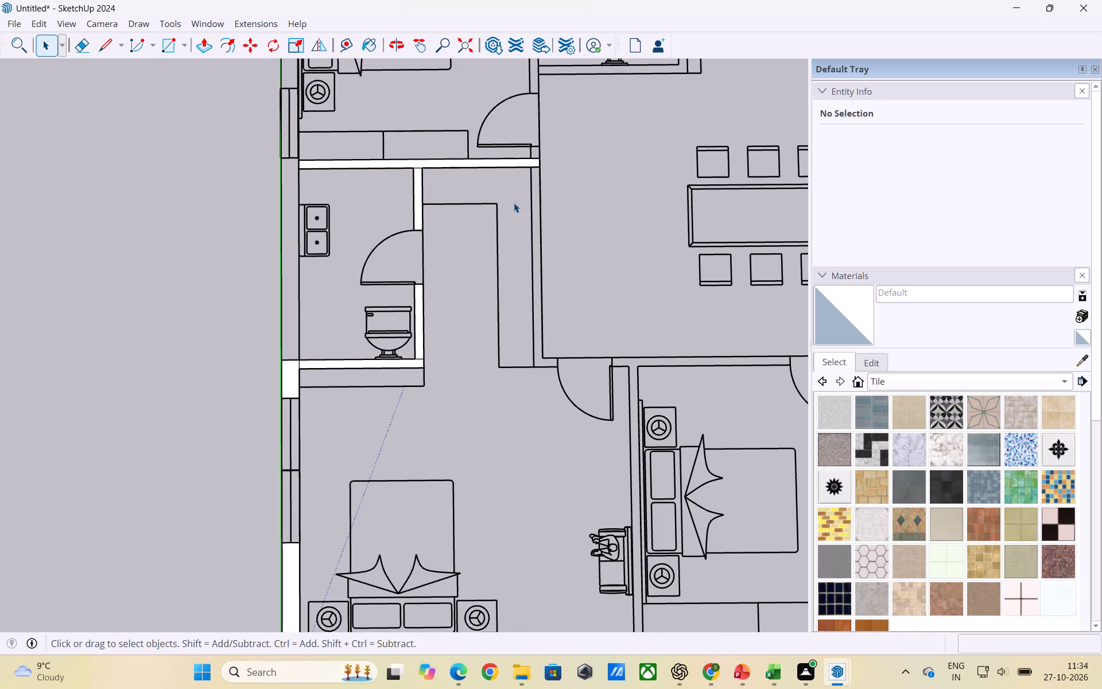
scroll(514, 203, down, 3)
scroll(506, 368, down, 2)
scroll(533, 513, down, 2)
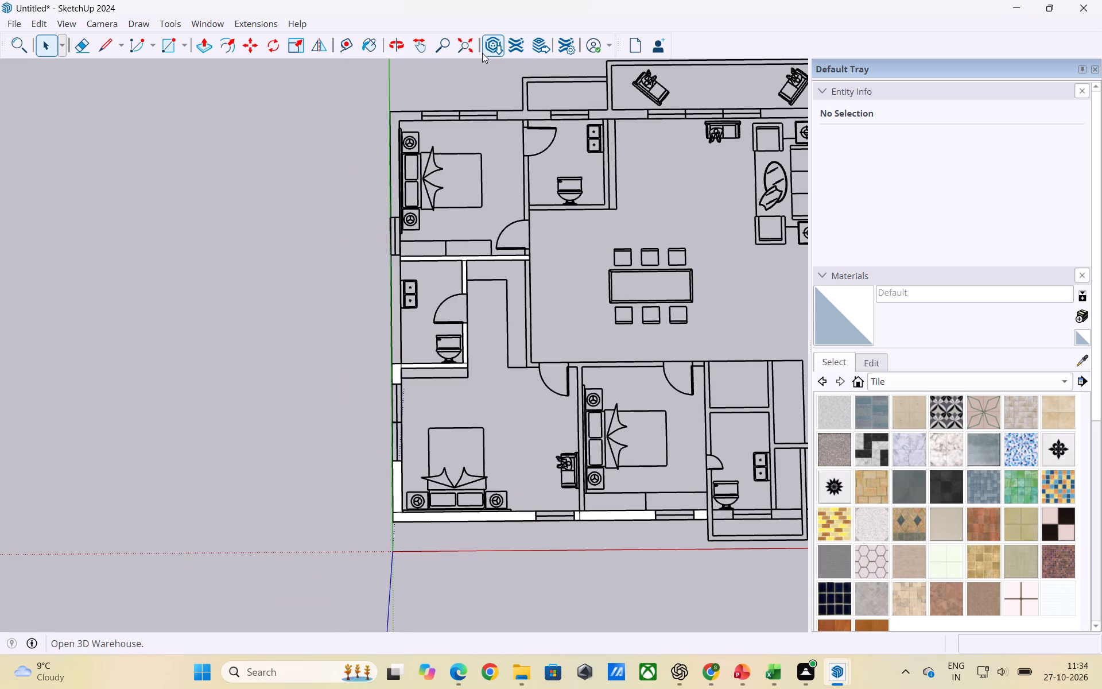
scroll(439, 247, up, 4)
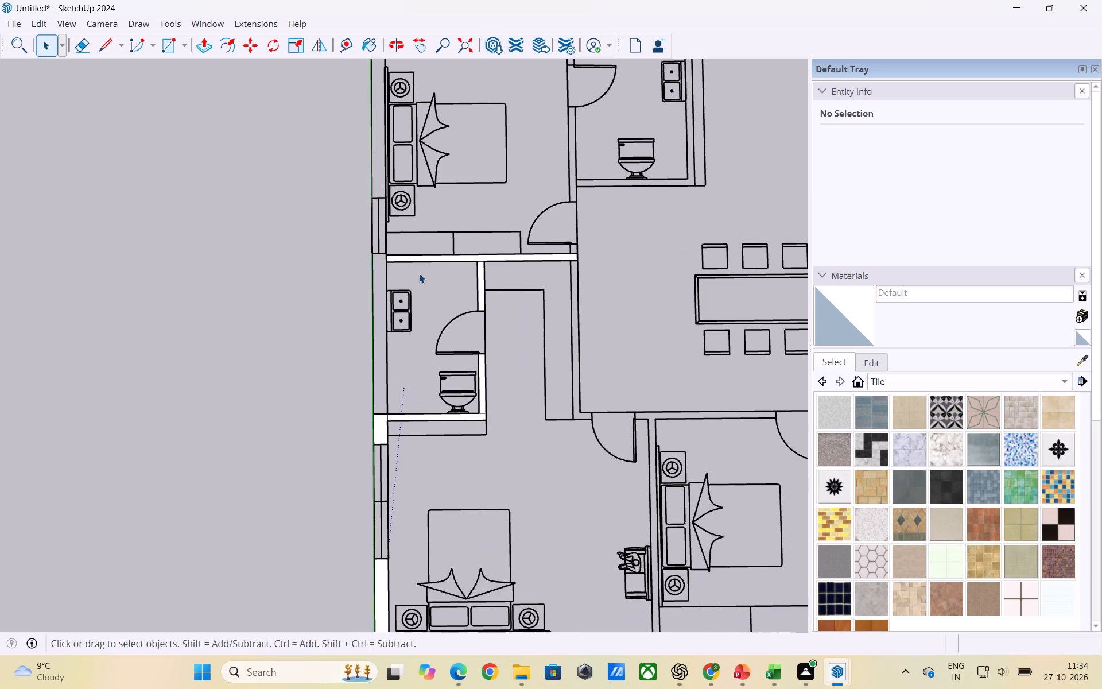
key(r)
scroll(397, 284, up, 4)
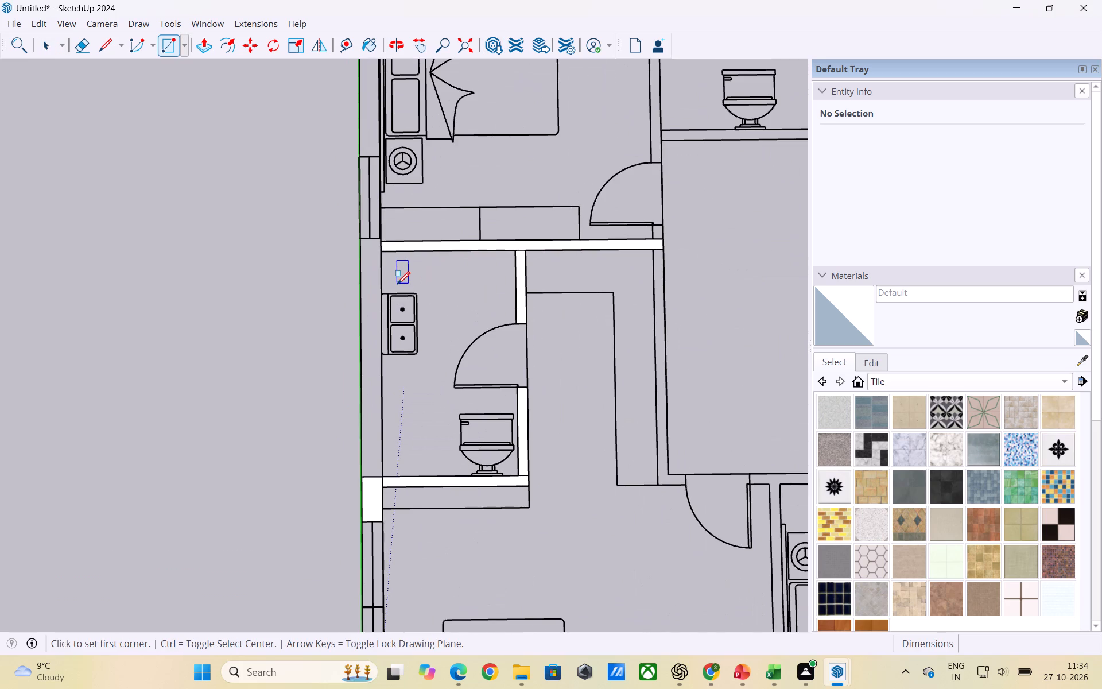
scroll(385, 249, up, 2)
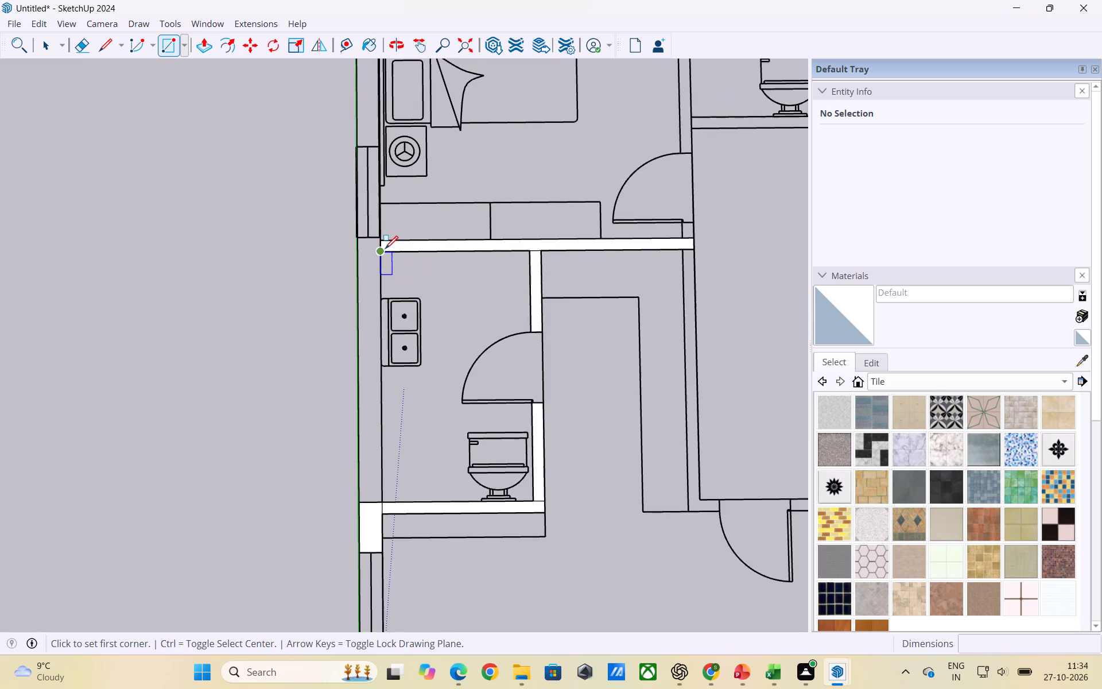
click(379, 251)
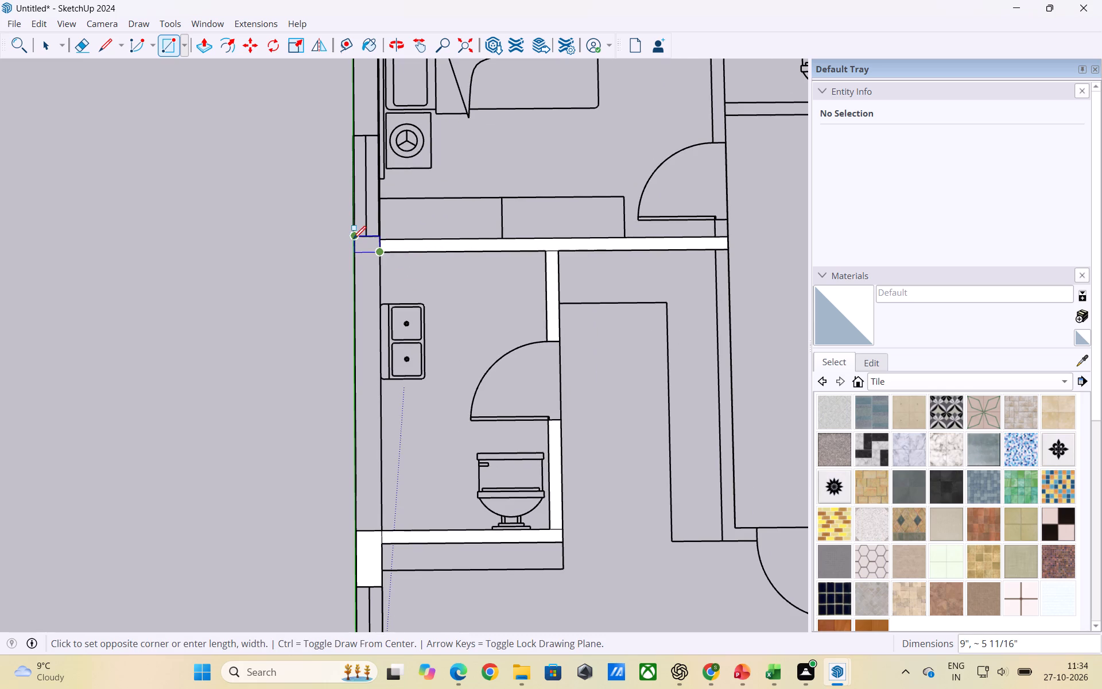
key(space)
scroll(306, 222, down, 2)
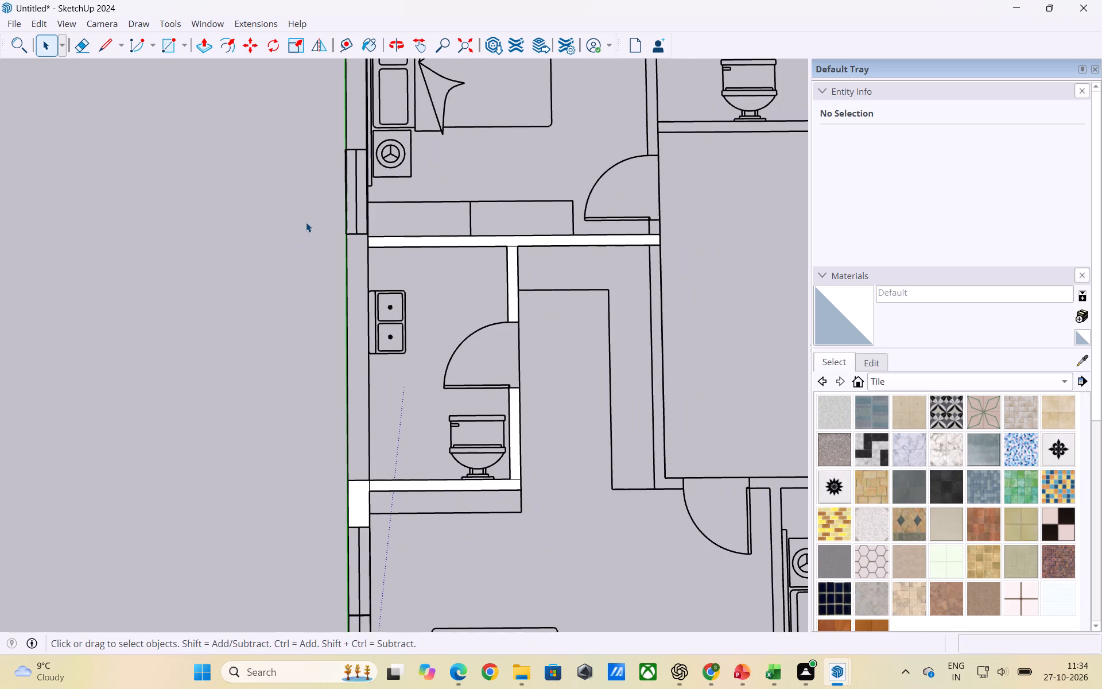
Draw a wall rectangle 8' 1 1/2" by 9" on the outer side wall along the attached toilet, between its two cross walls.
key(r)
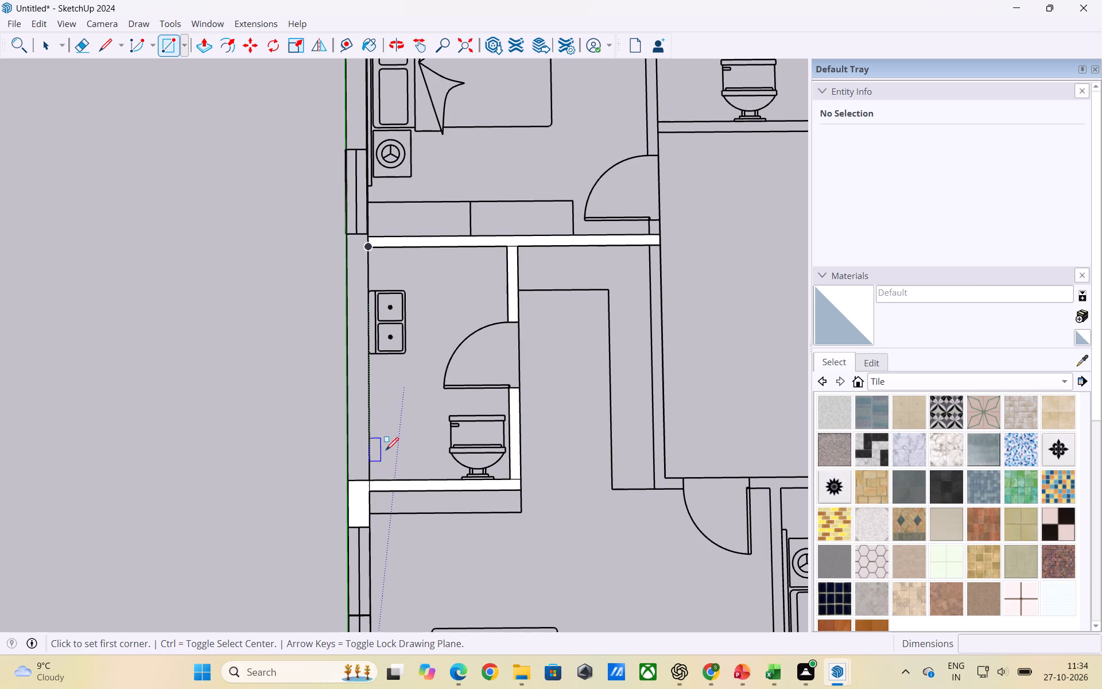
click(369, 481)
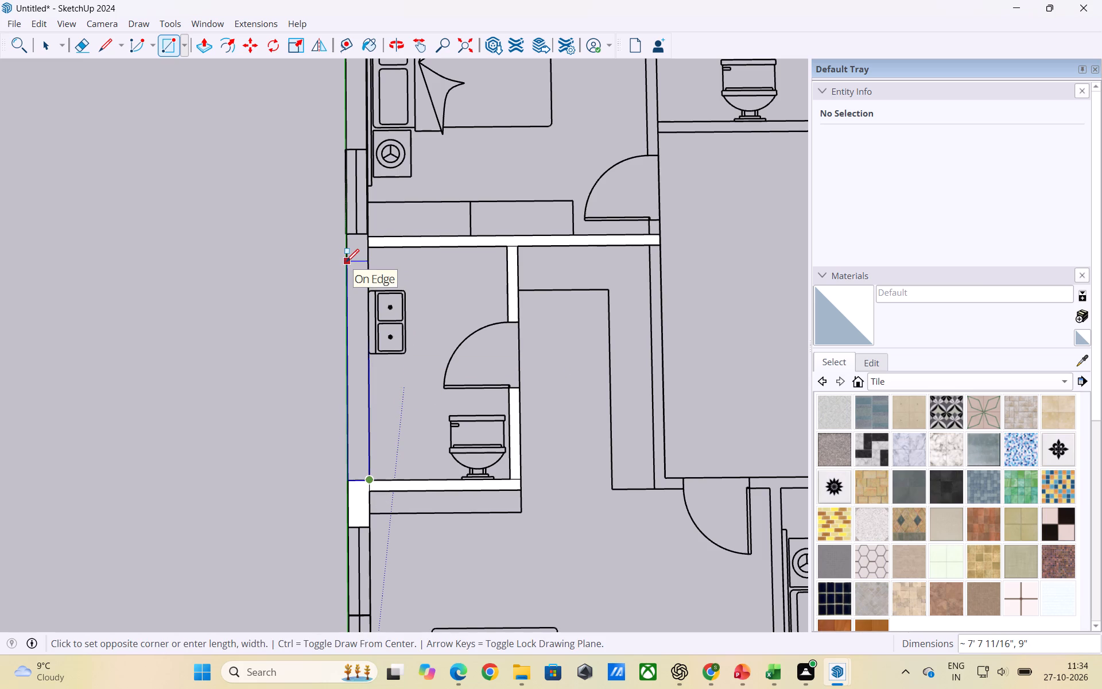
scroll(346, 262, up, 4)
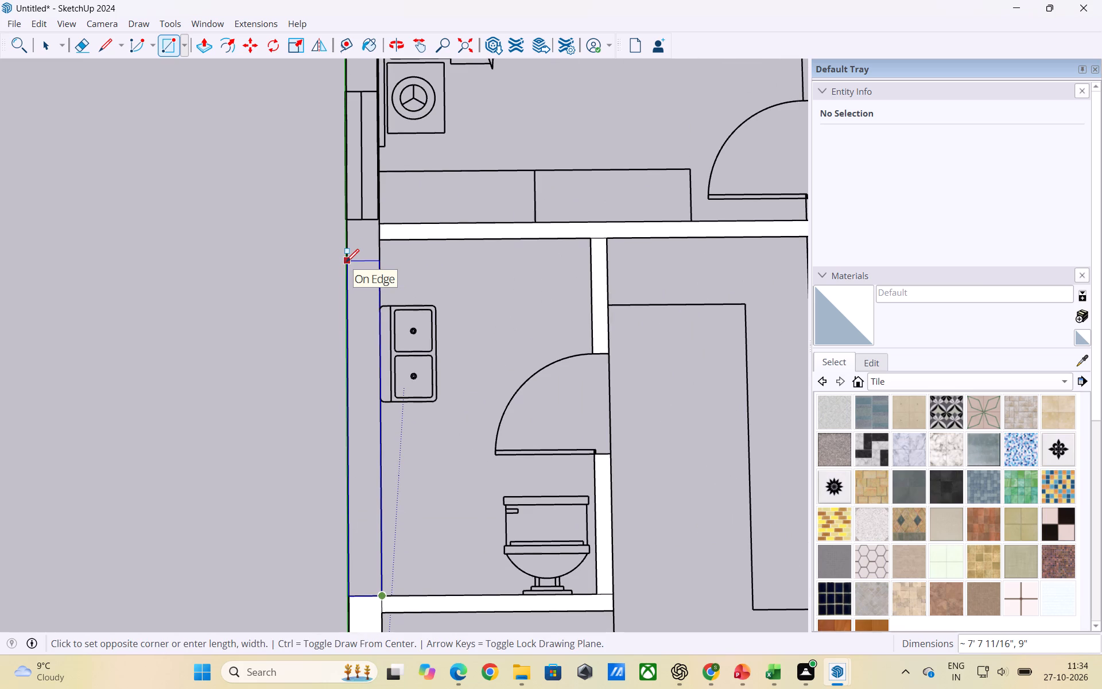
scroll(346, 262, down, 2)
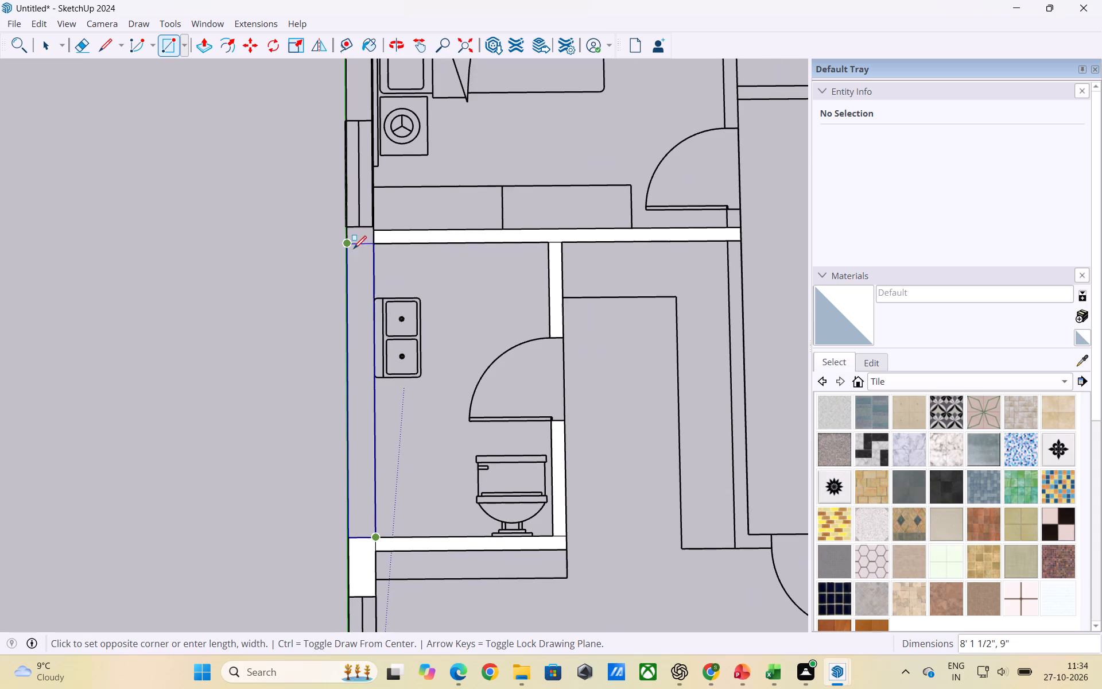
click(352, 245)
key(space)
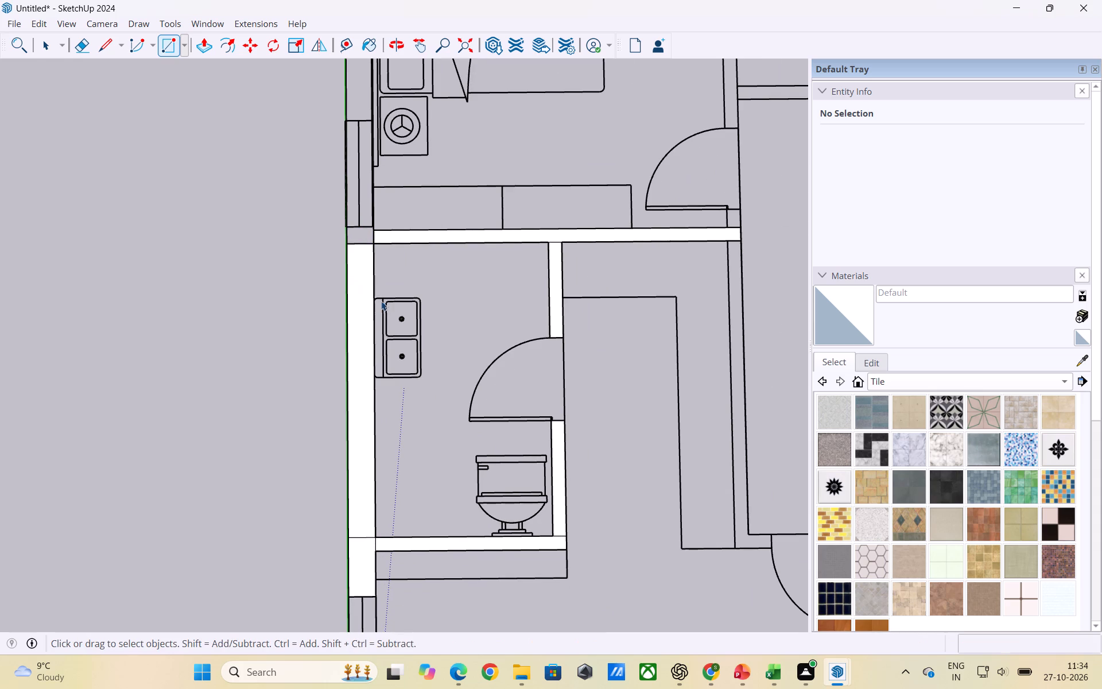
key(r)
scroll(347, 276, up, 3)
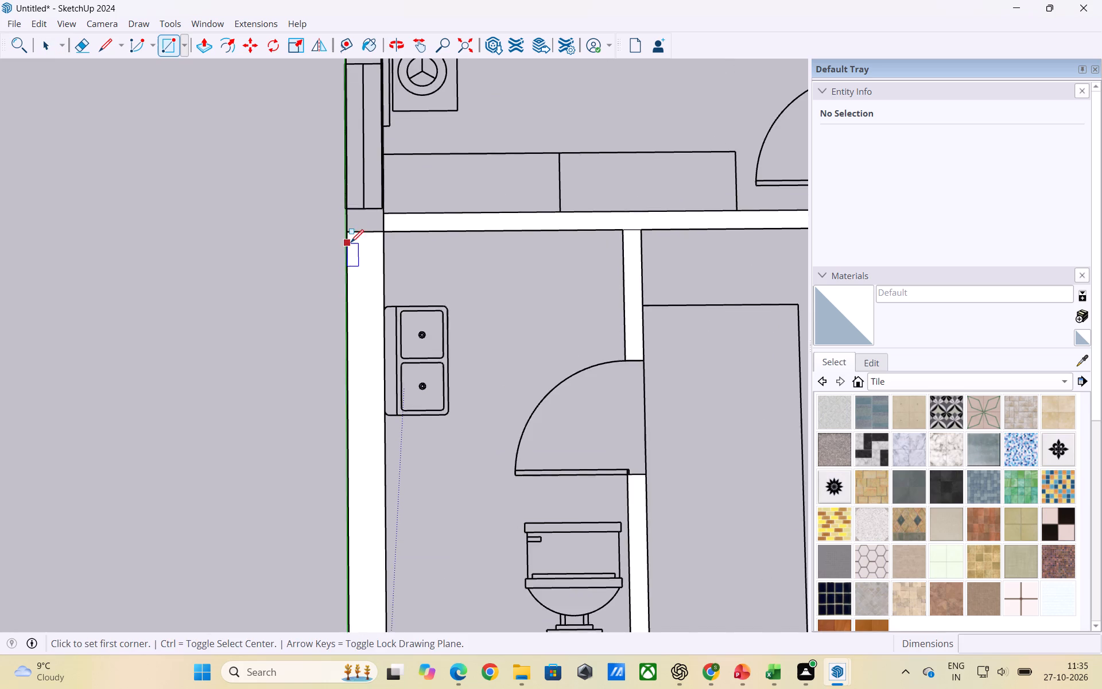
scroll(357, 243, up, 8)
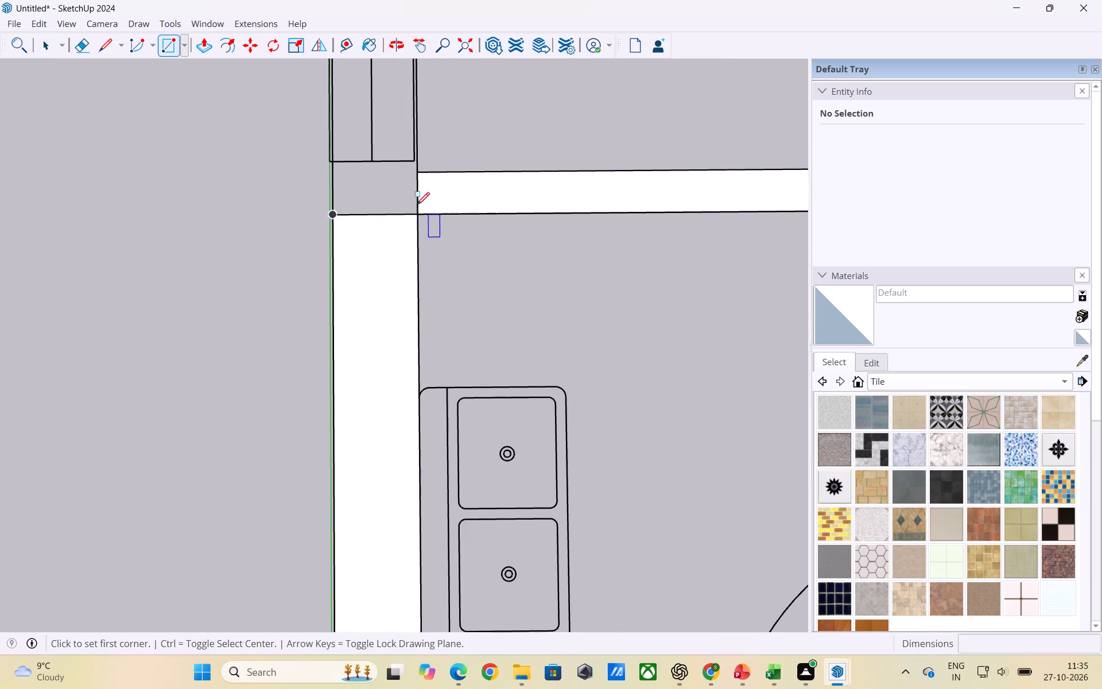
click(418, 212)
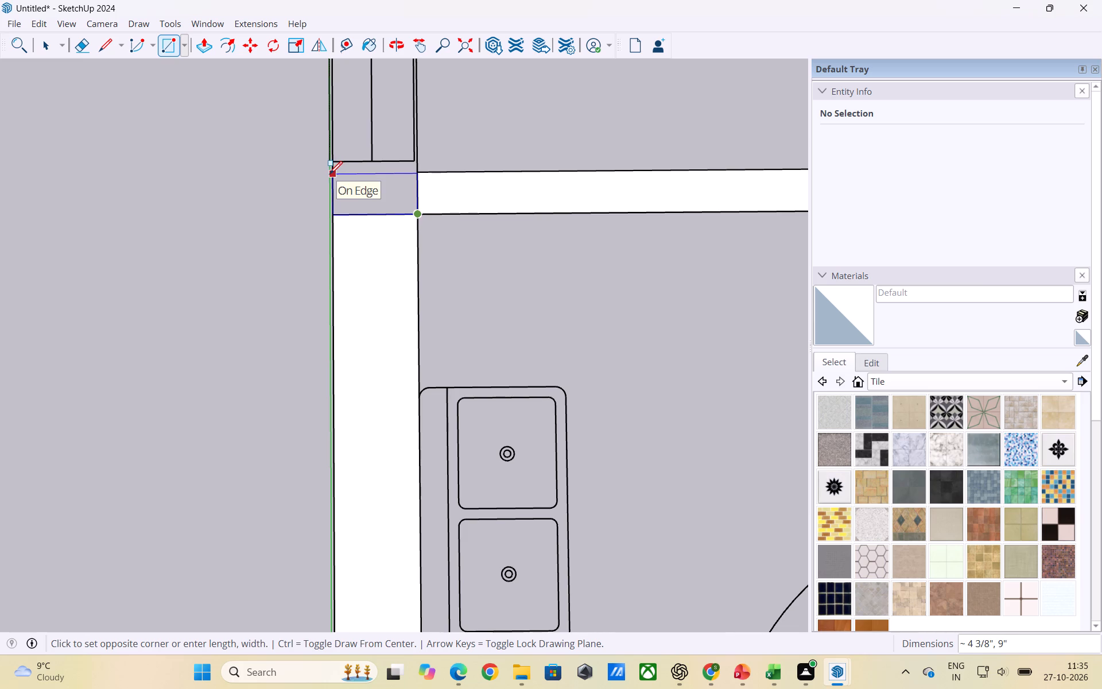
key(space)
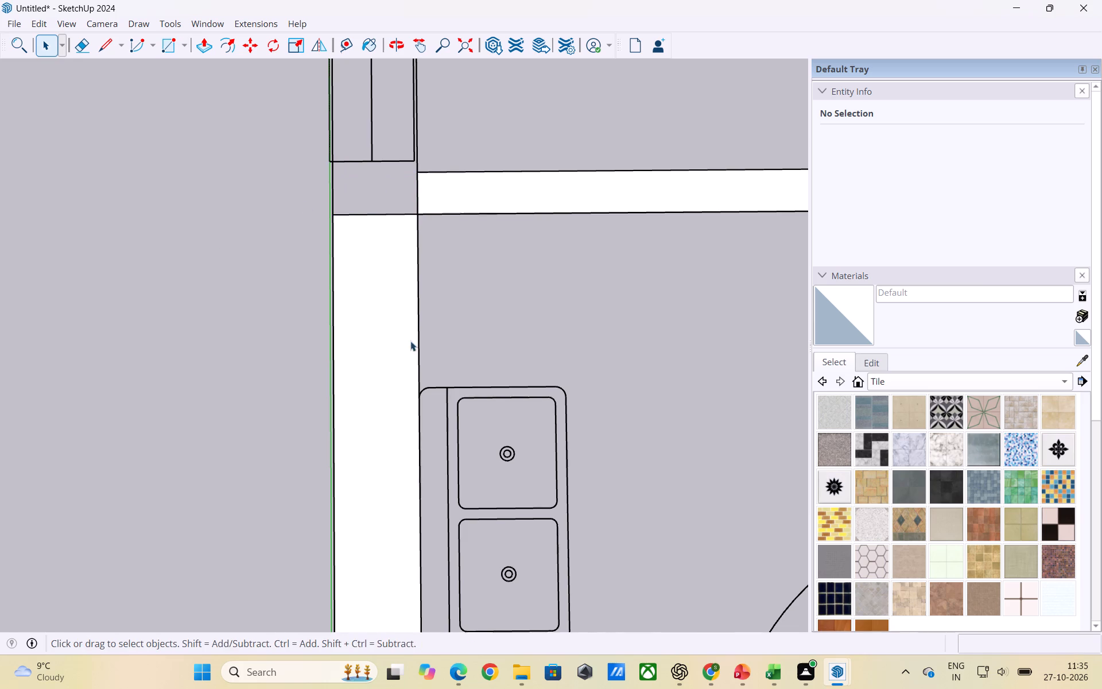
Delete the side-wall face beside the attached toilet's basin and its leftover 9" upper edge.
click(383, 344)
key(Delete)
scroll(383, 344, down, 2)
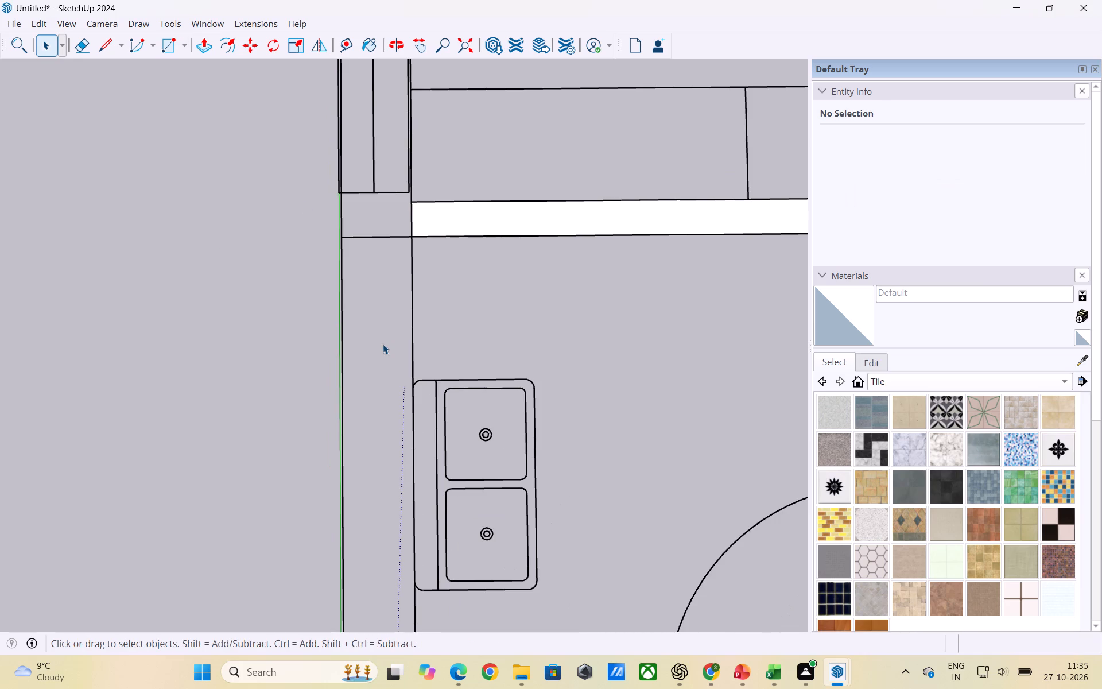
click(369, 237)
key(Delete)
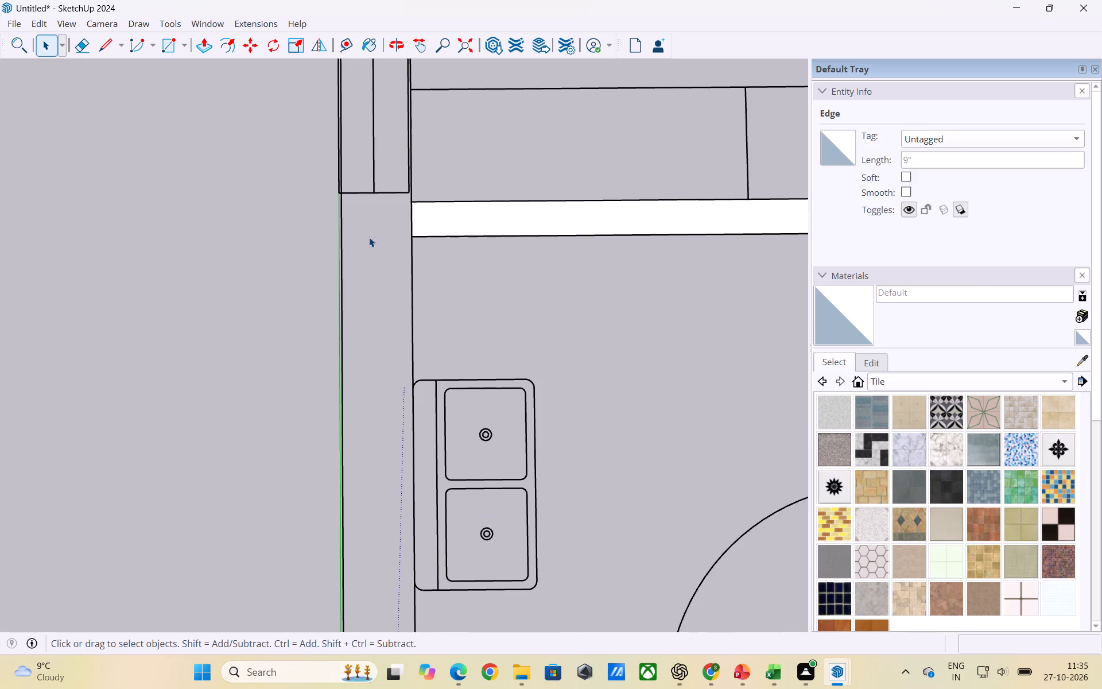
Examine the floor plan and its lower exterior wall for the next untraced wall section.
scroll(365, 291, down, 7)
scroll(515, 362, down, 5)
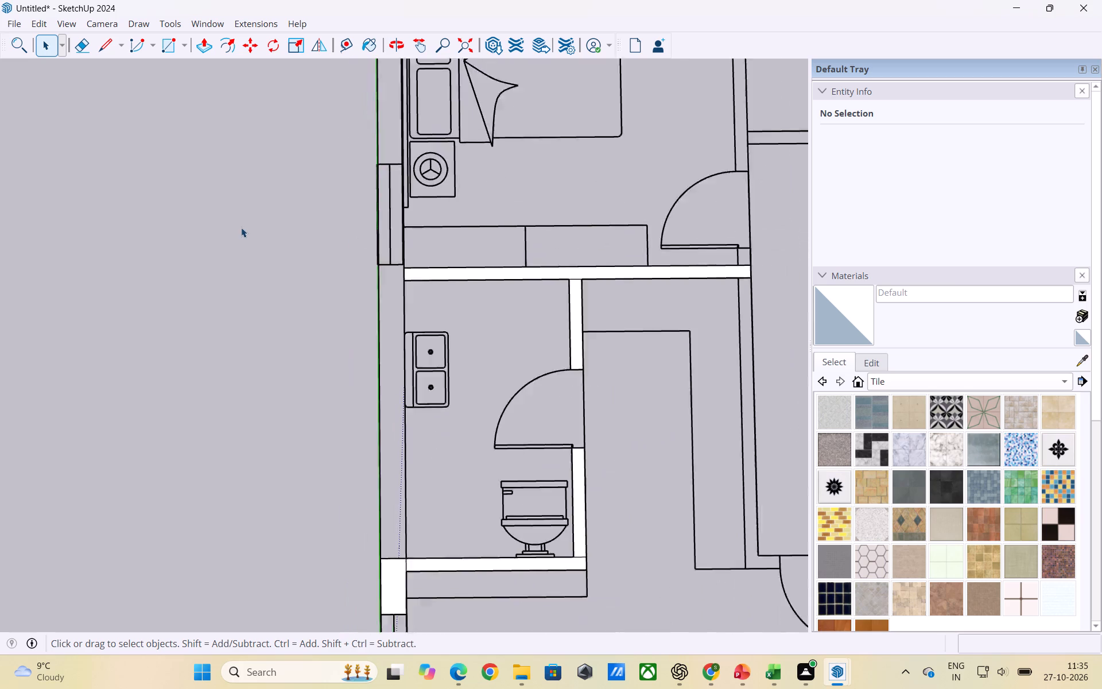
scroll(241, 227, down, 4)
scroll(195, 187, up, 1)
scroll(144, 175, down, 8)
scroll(461, 520, up, 3)
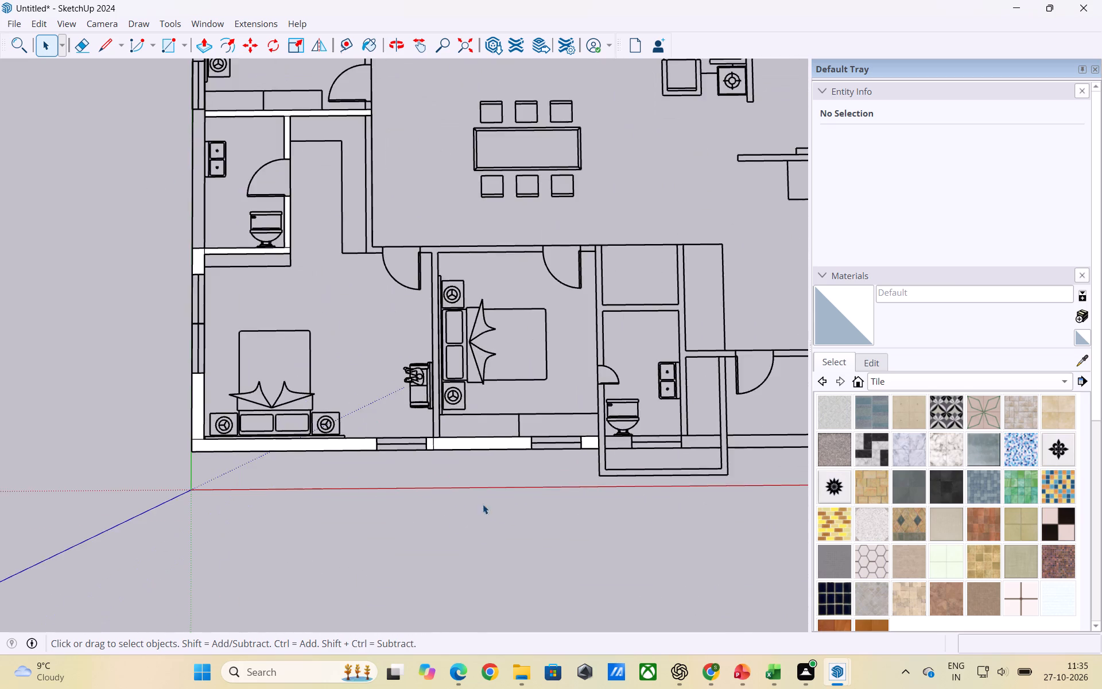
scroll(379, 485, up, 1)
scroll(185, 443, down, 3)
scroll(529, 444, up, 2)
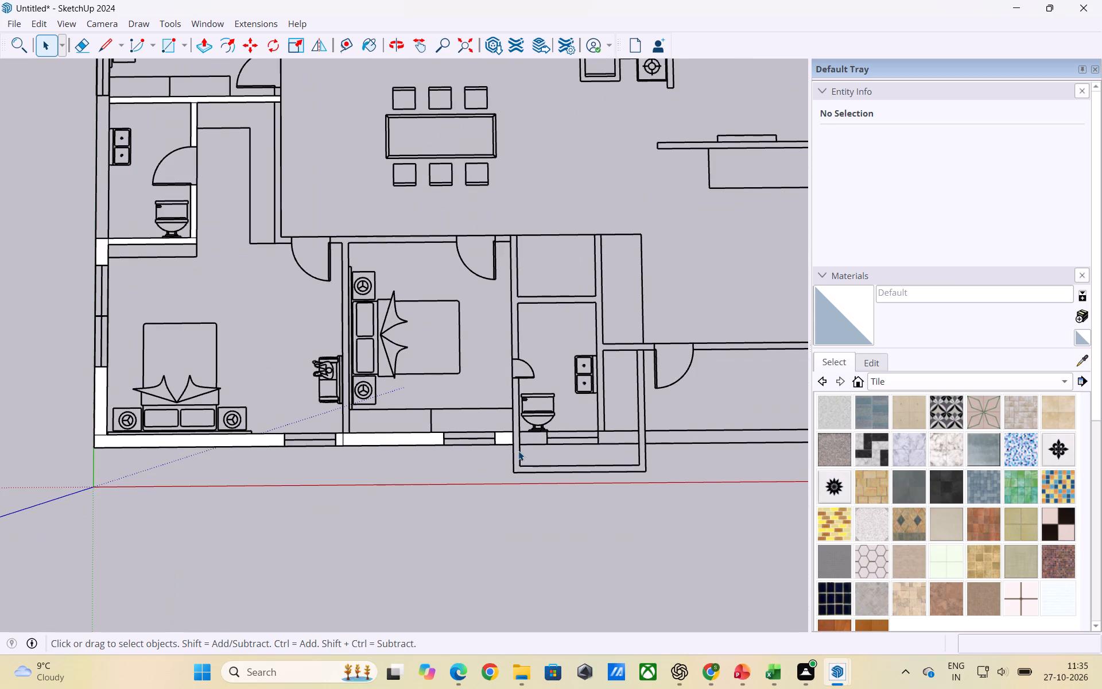
scroll(518, 451, up, 2)
scroll(208, 429, down, 5)
scroll(417, 433, down, 1)
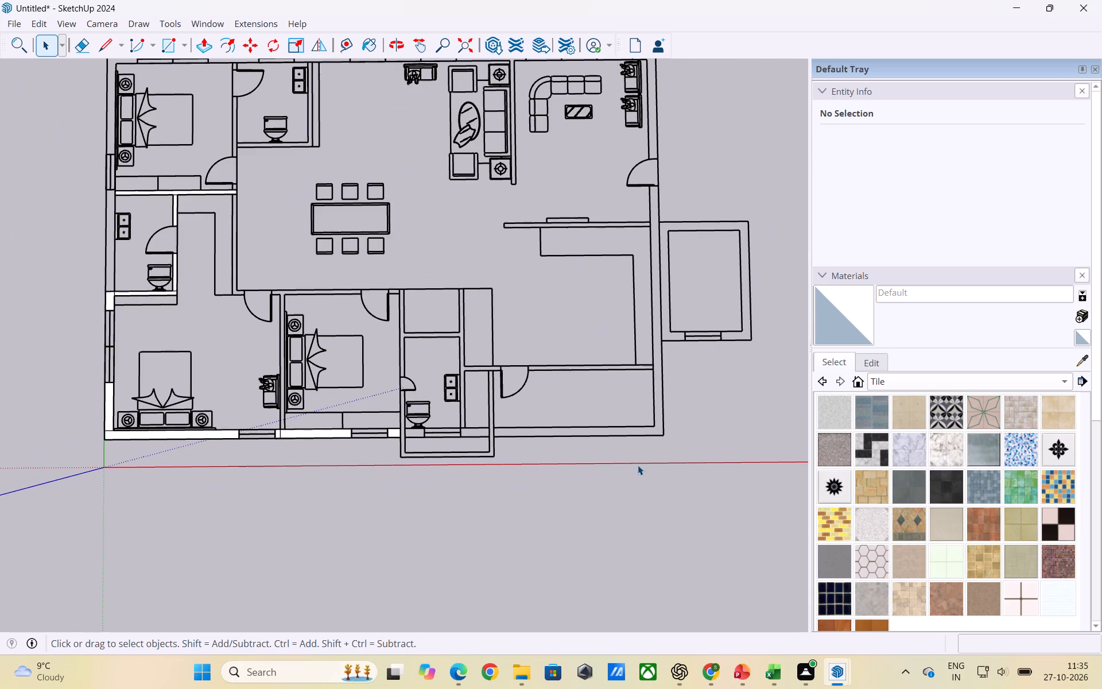
scroll(634, 460, up, 2)
scroll(684, 470, down, 3)
scroll(631, 437, down, 1)
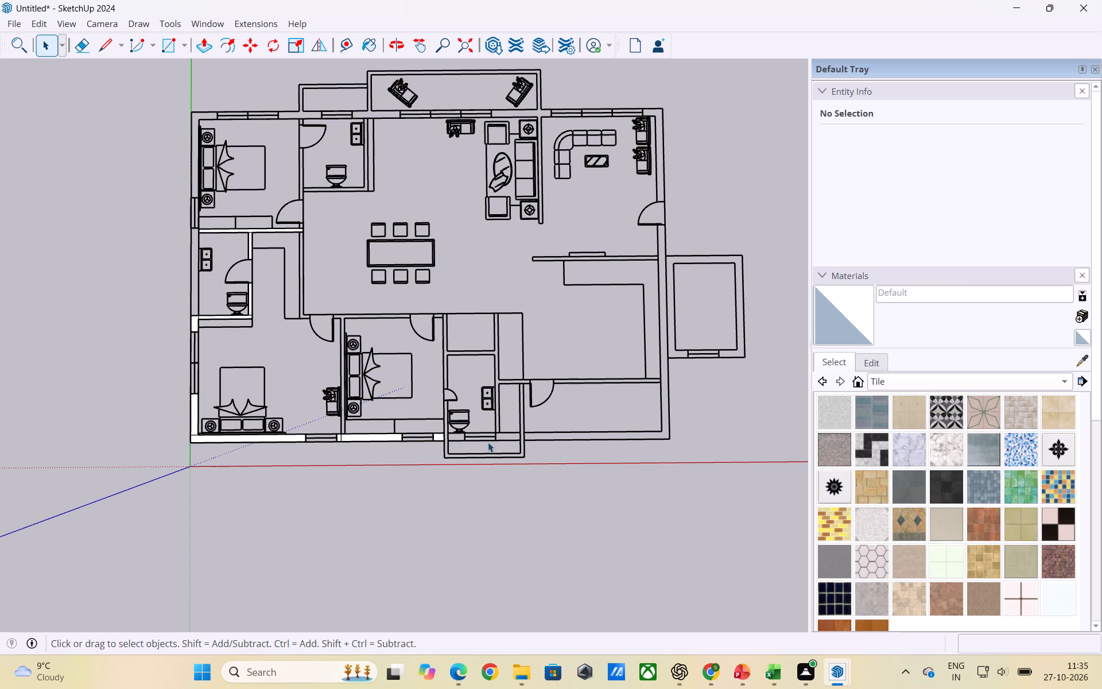
Draw a wall rectangle on the lower exterior wall behind the second toilet's WC, from the toilet's side wall to its window opening.
scroll(432, 436, up, 7)
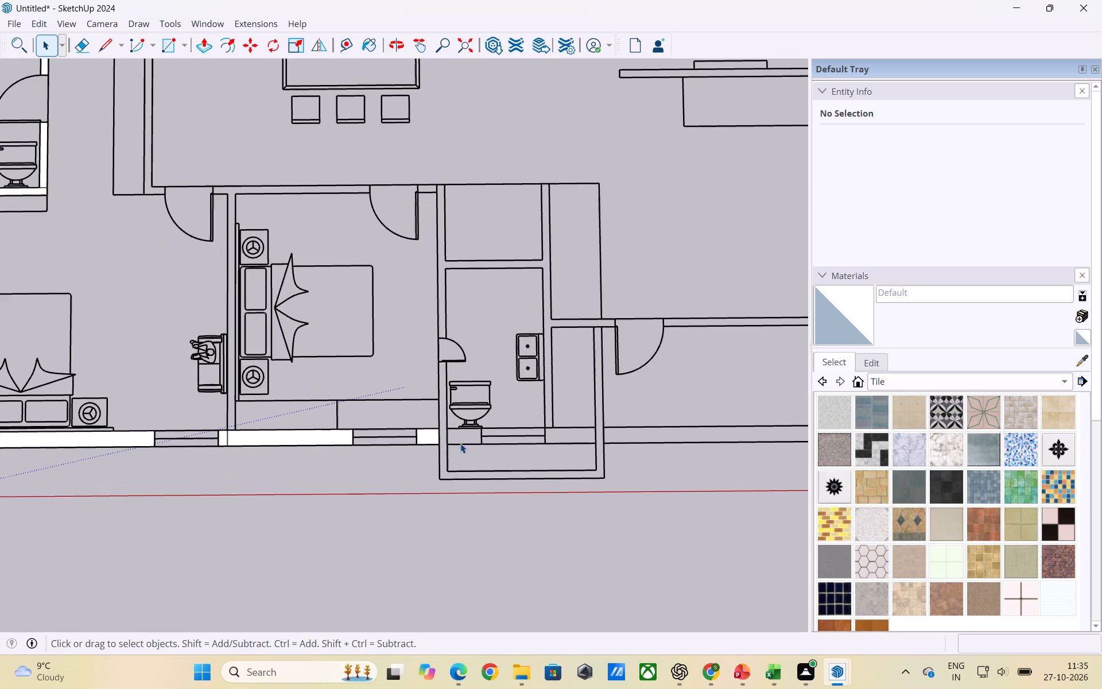
key(r)
scroll(463, 461, up, 6)
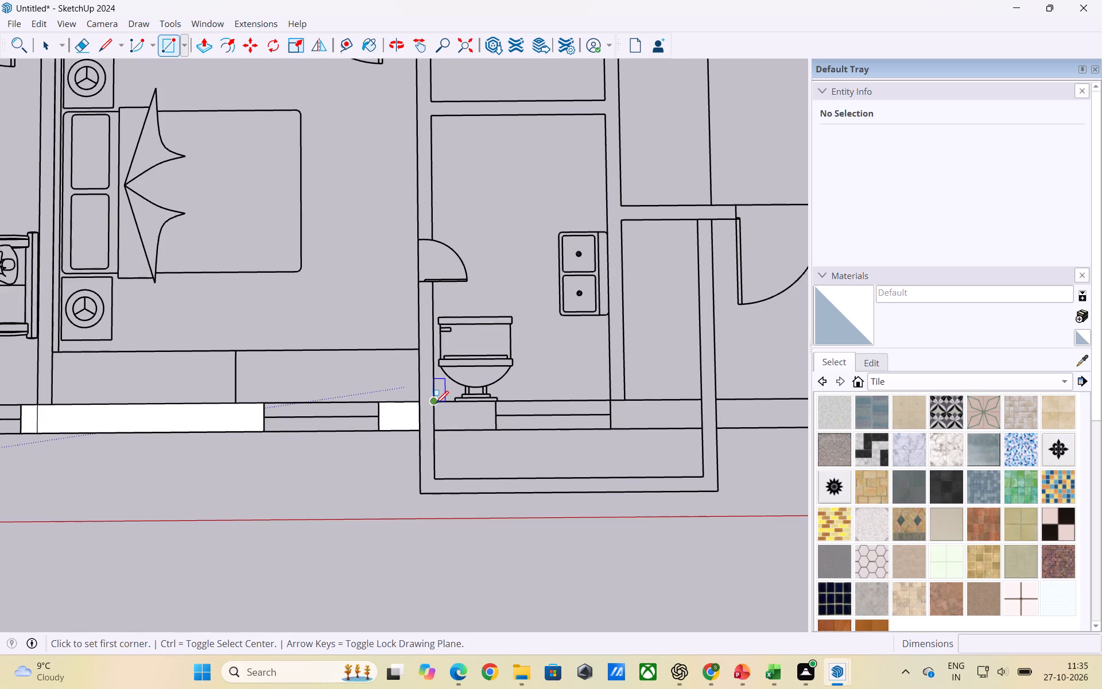
click(436, 404)
click(496, 426)
key(space)
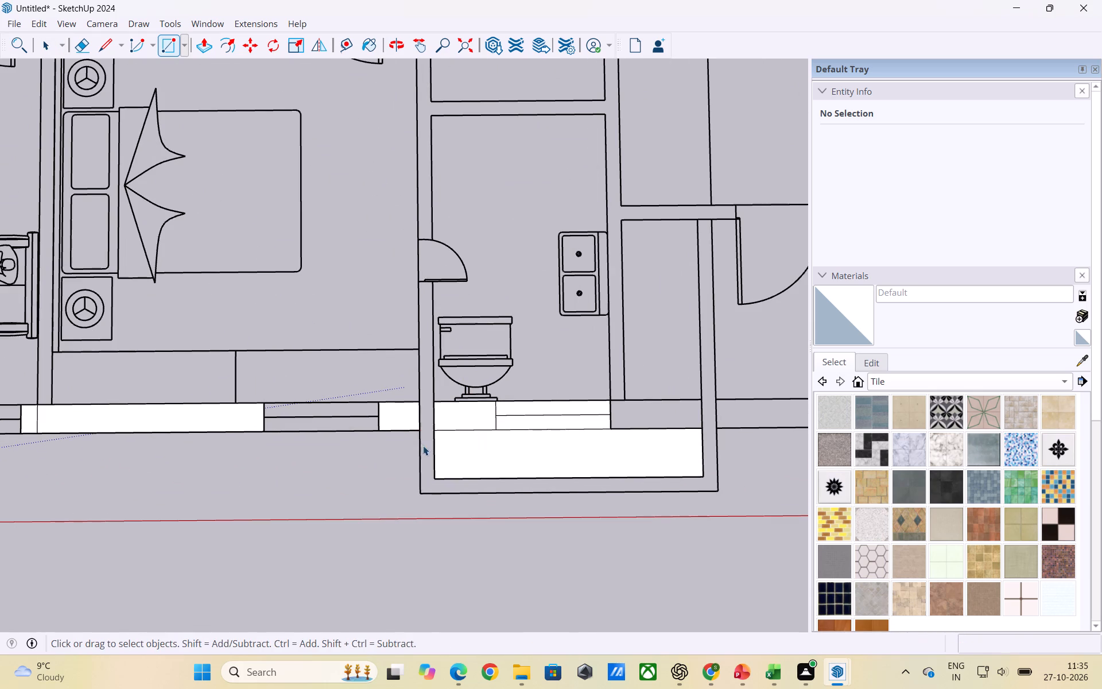
Delete the face filling the projecting shaft below the second toilet and the two strip faces inside the toilet's window opening.
click(525, 459)
key(Delete)
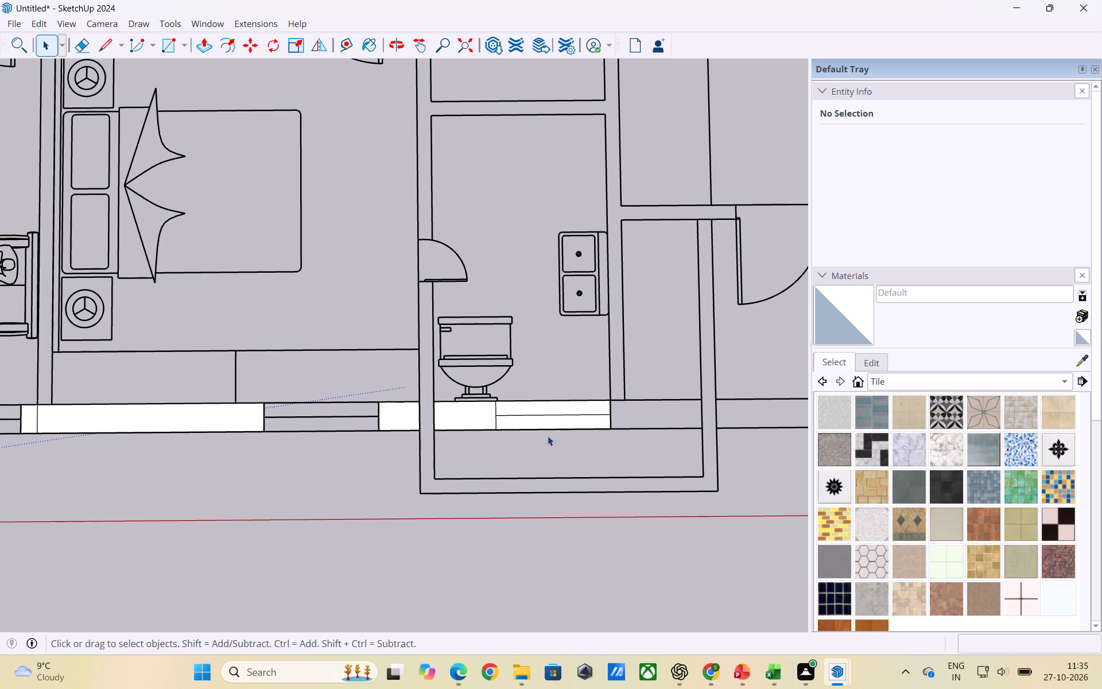
click(548, 424)
key(Delete)
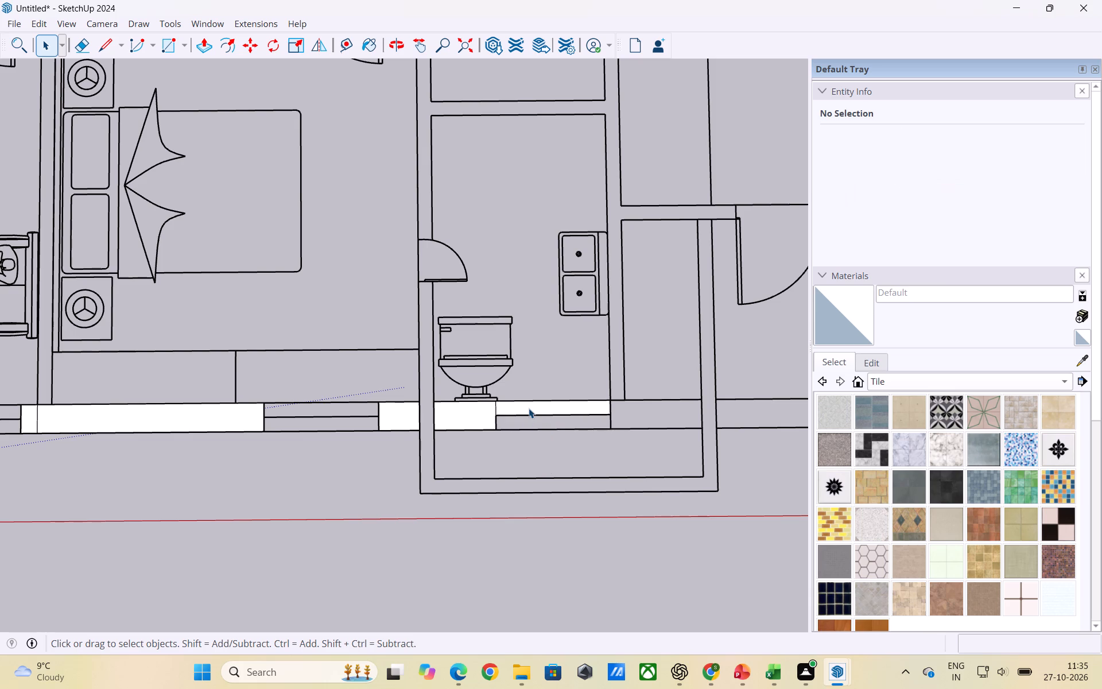
click(529, 408)
key(Delete)
scroll(527, 409, down, 2)
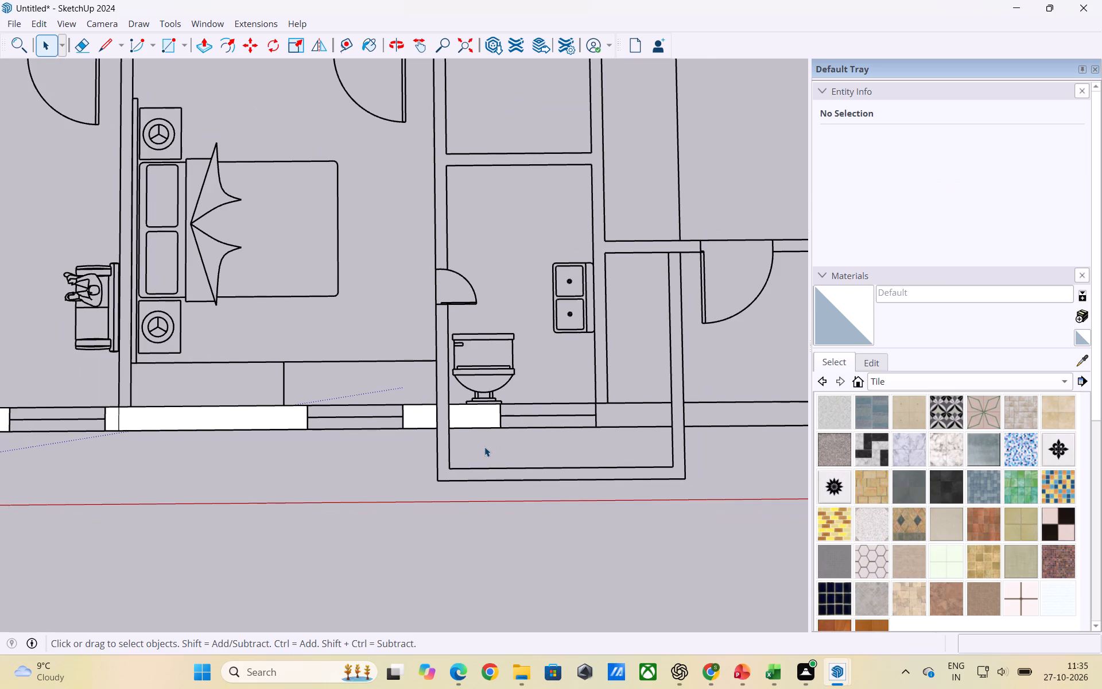
Draw a wall rectangle on the lower exterior wall from the second toilet's window opening to the projecting shaft's far side wall.
key(r)
scroll(634, 427, up, 5)
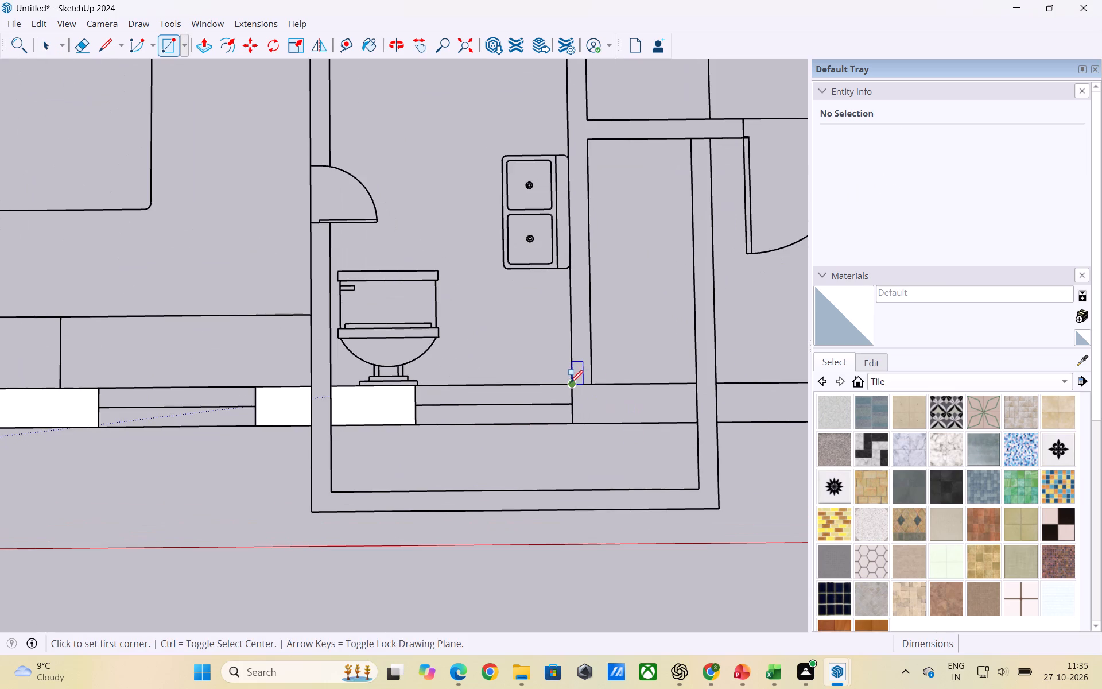
click(569, 384)
click(694, 423)
scroll(455, 478, down, 2)
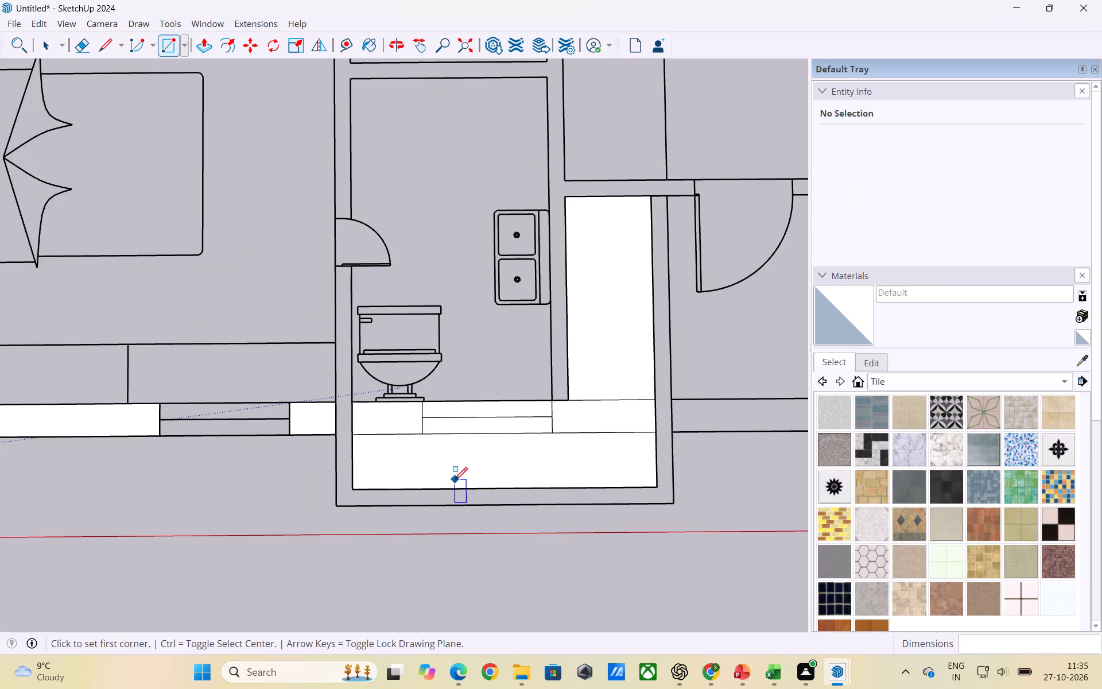
Delete the unwanted faces filling the projecting shaft and the narrow space beside the second toilet.
key(space)
click(523, 467)
key(Delete)
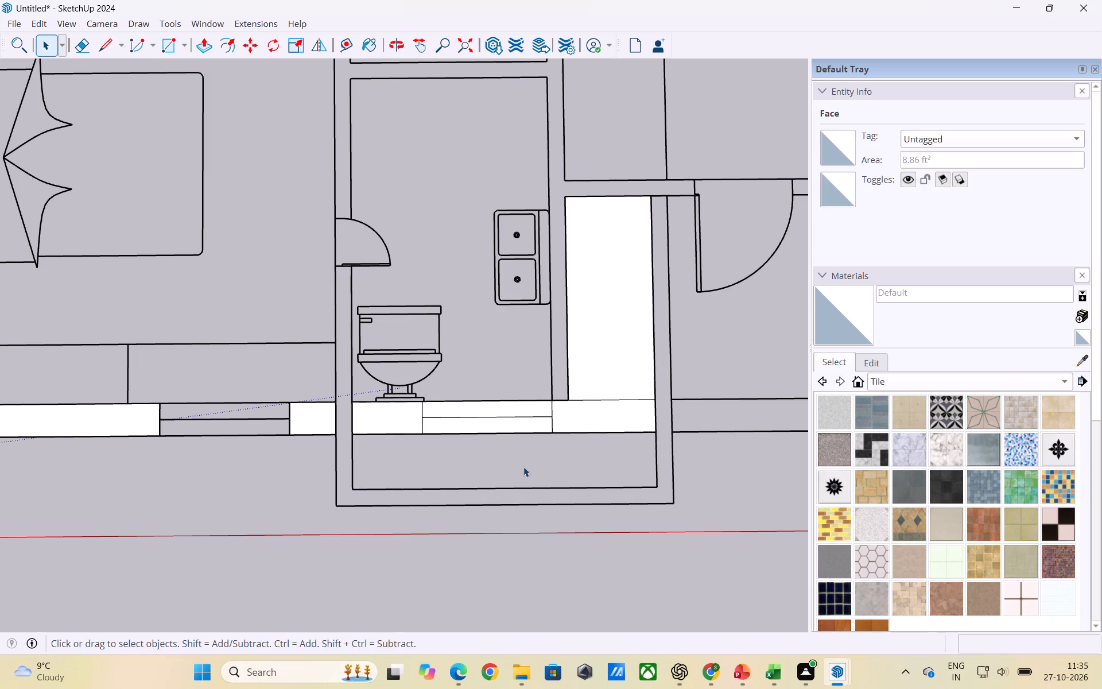
click(619, 322)
key(Delete)
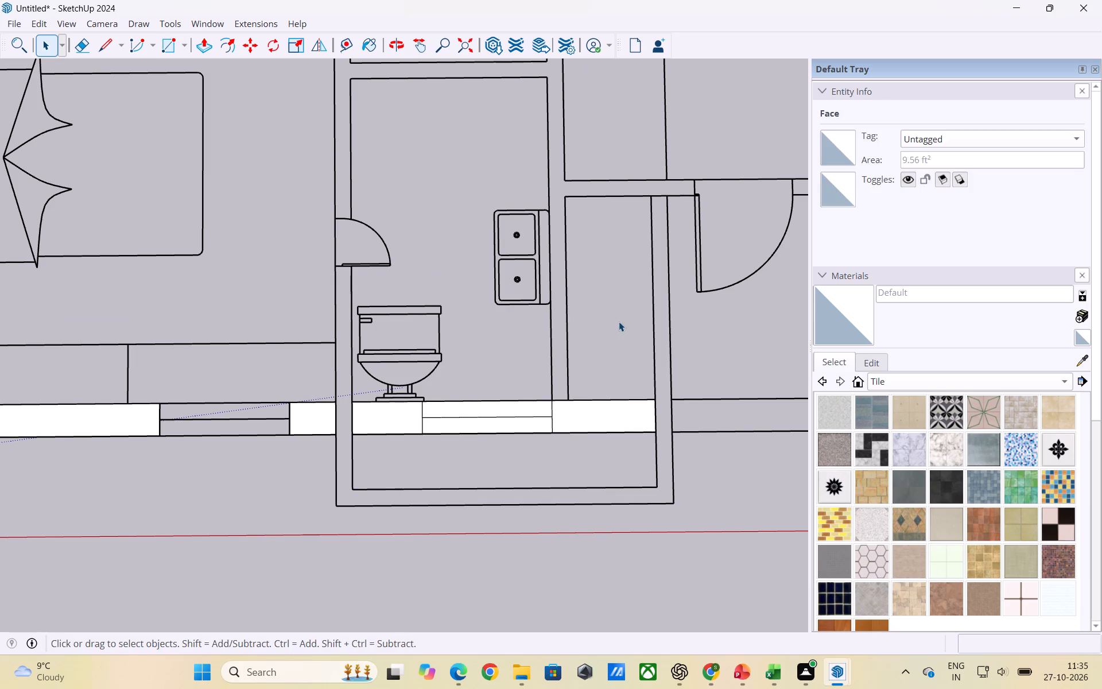
Draw a wall rectangle about 14' 1 7/16" by 9" along the lower exterior wall from the projecting shaft to the building's outer corner.
scroll(620, 331, down, 3)
scroll(420, 453, up, 1)
scroll(420, 453, down, 4)
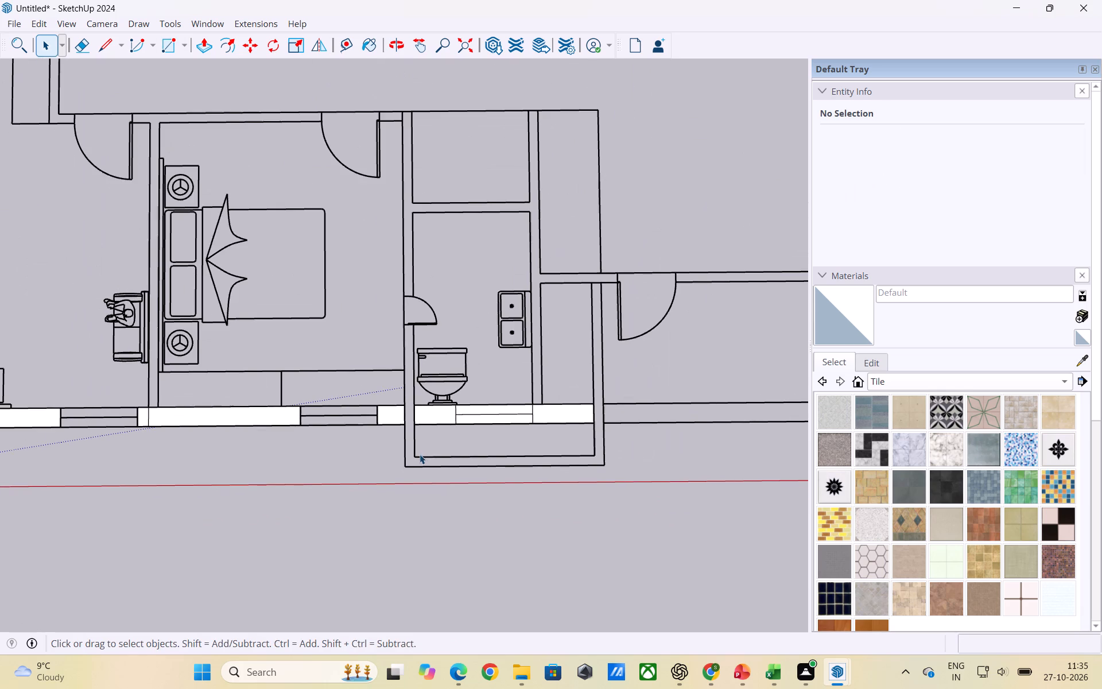
scroll(126, 446, down, 4)
scroll(405, 441, up, 2)
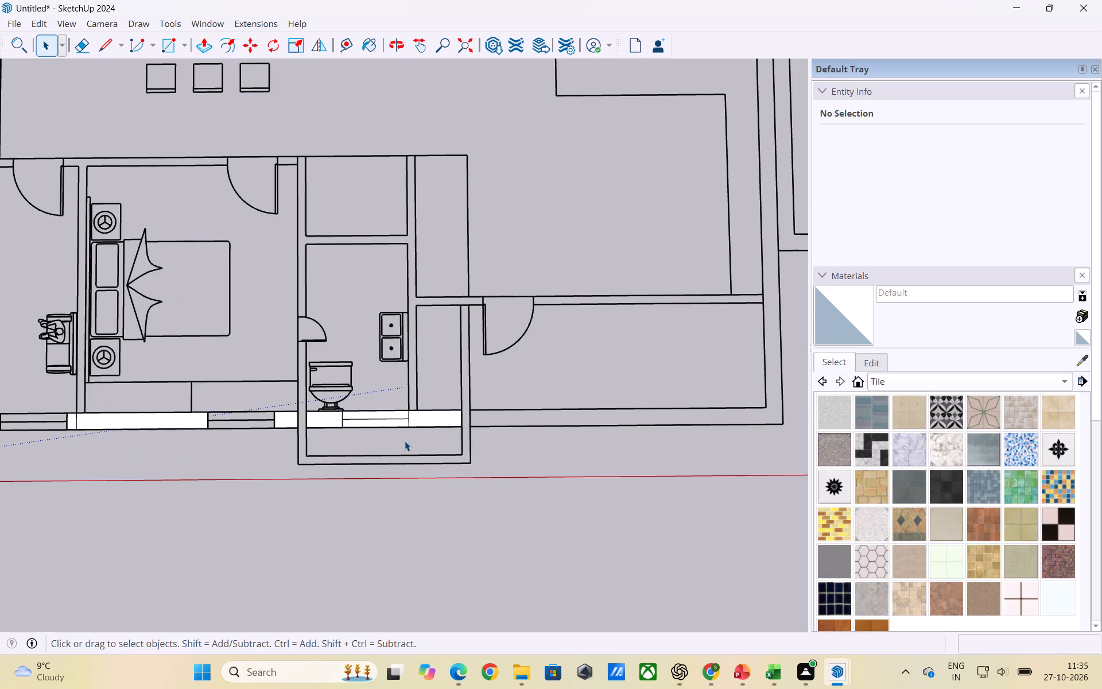
key(r)
scroll(496, 440, up, 2)
click(467, 402)
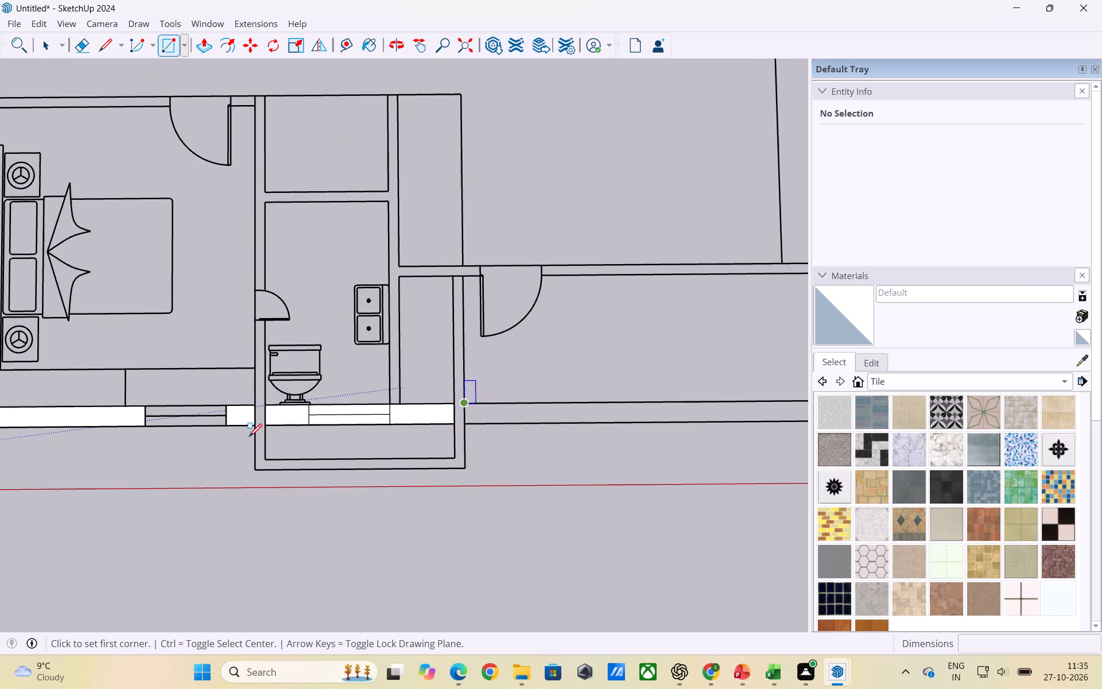
scroll(197, 439, down, 4)
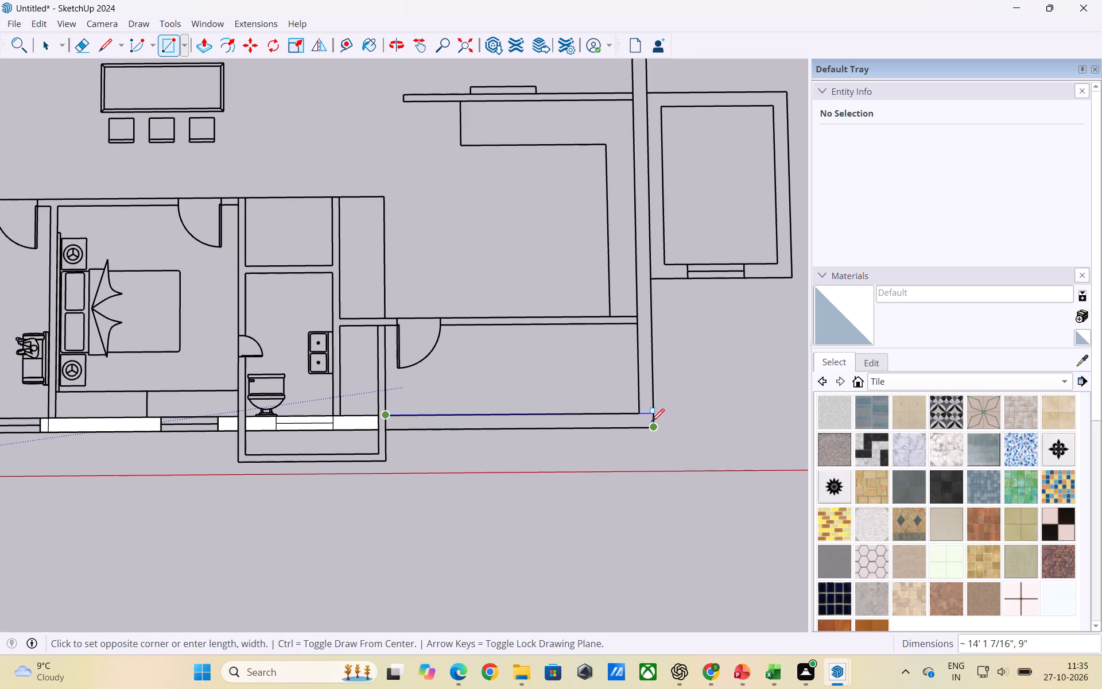
click(654, 424)
Draw a wall rectangle 9" by about 5' 1 1/2" on the side exterior wall between the lower corner and the kitchen's cross wall.
scroll(638, 542, down, 3)
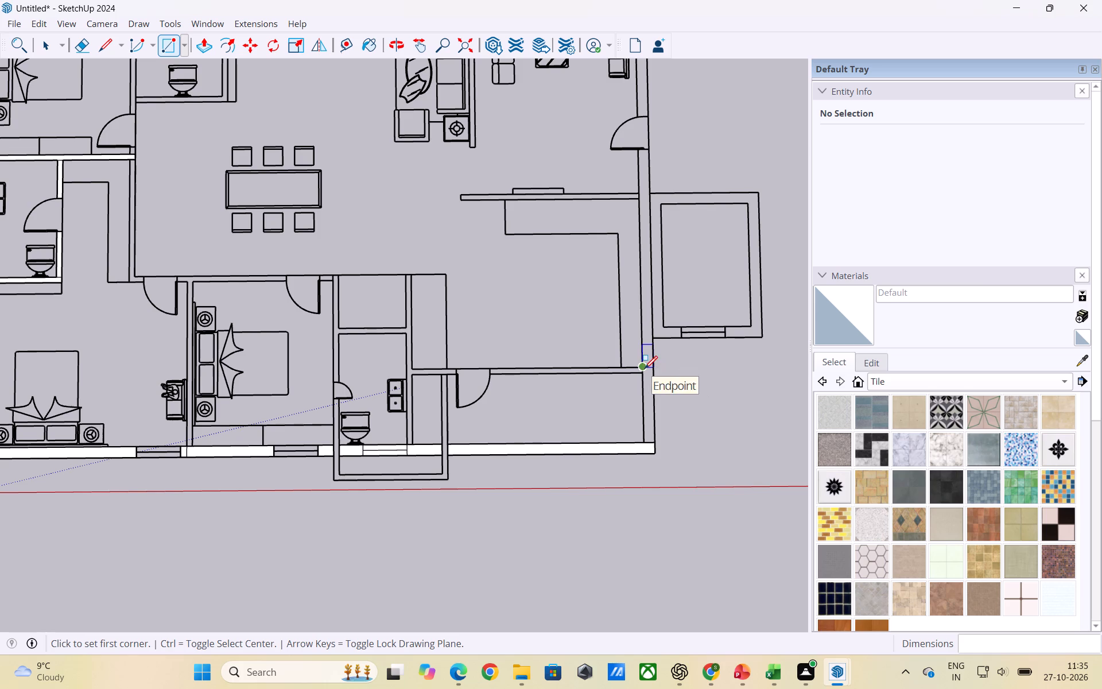
scroll(649, 362, up, 4)
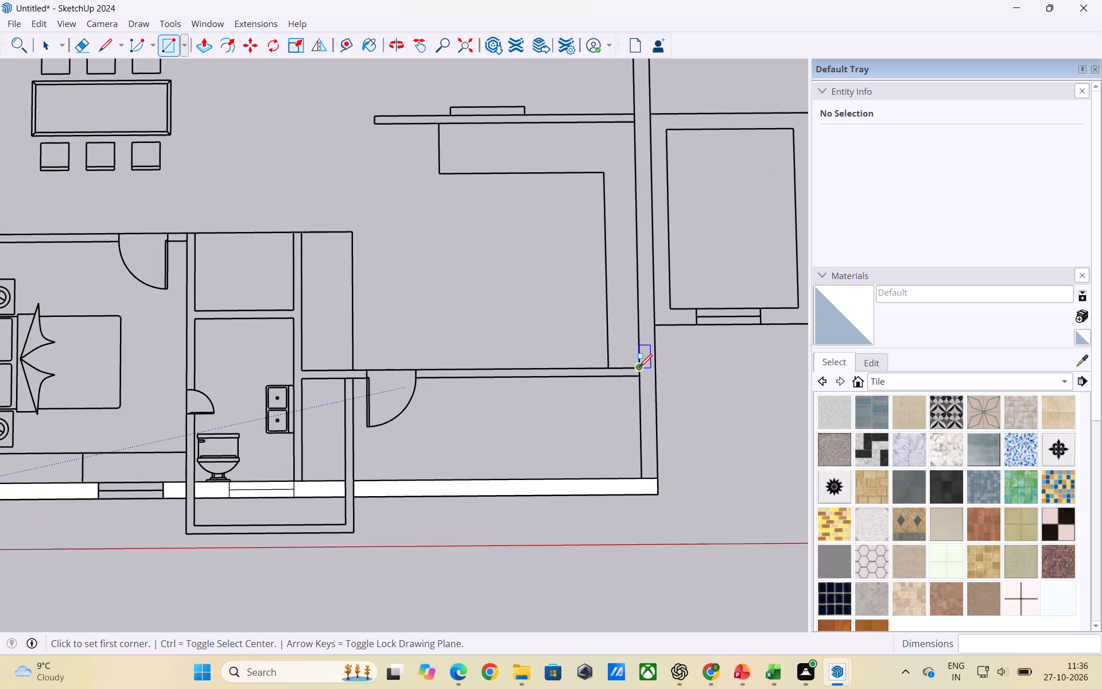
click(639, 367)
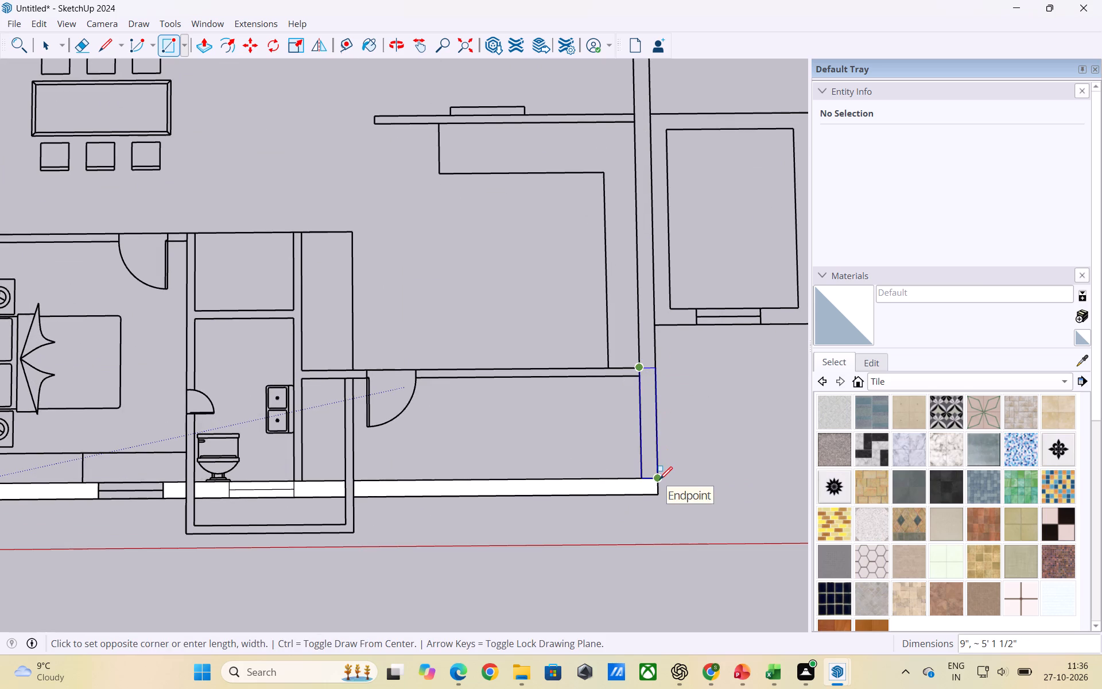
click(659, 479)
Delete the unwanted face filling the kitchen's L-shaped counter.
key(space)
scroll(681, 544, down, 3)
click(630, 339)
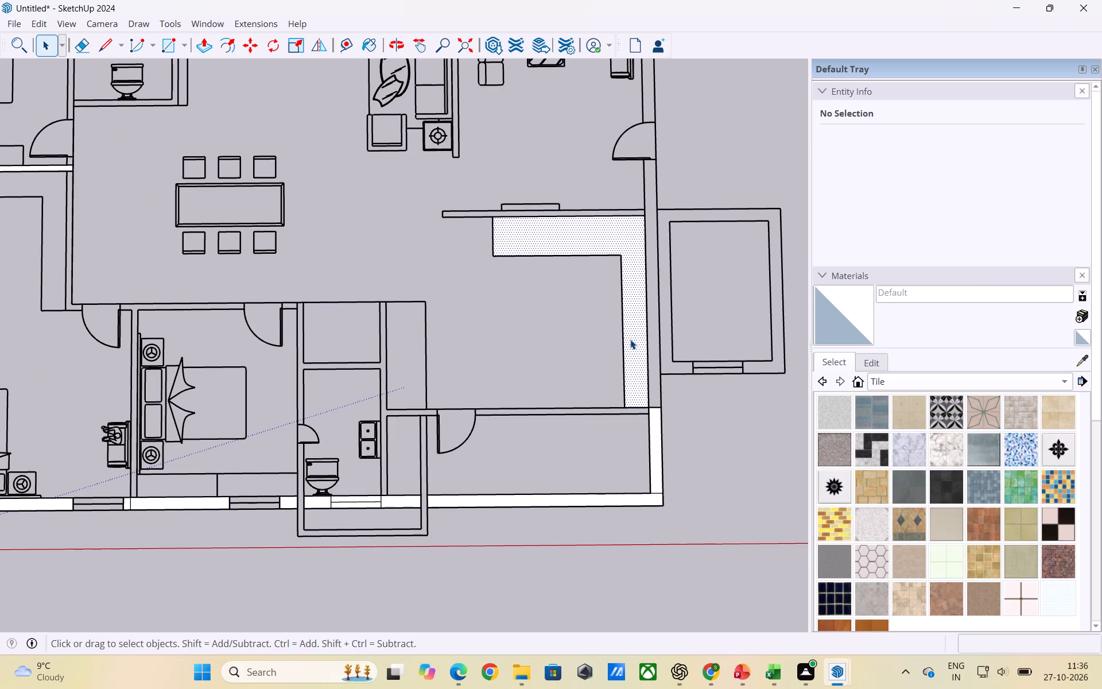
key(Delete)
Draw a wall rectangle 9" by 12' on the side exterior wall along the kitchen, between its two cross walls.
scroll(599, 361, down, 3)
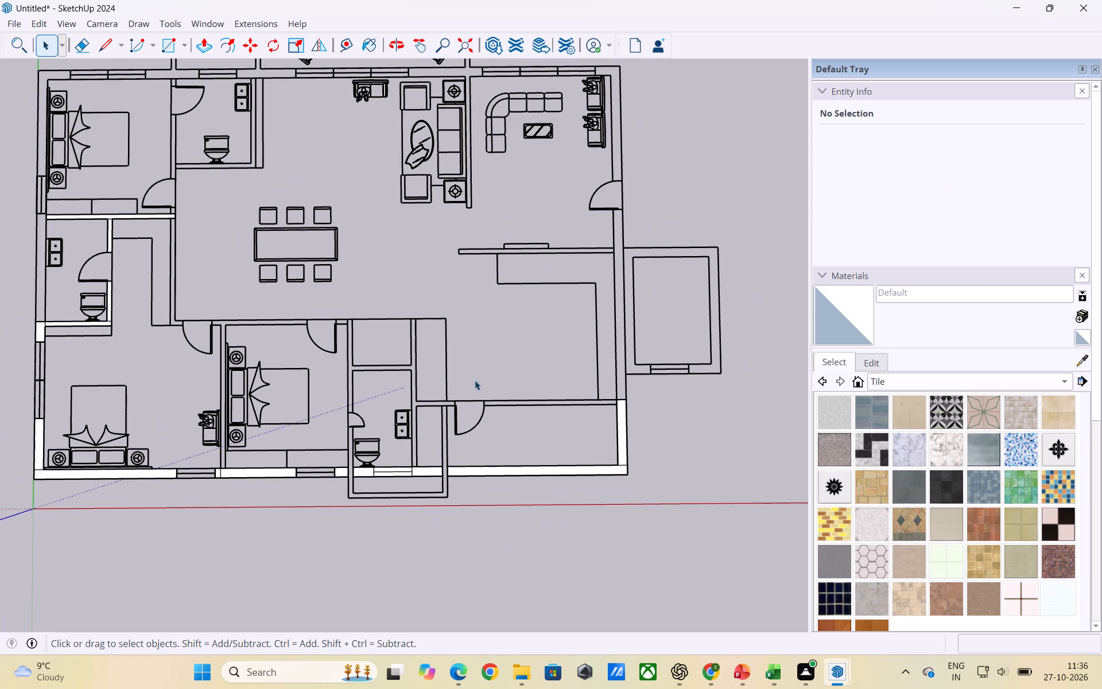
key(r)
scroll(829, 427, up, 2)
scroll(701, 432, down, 2)
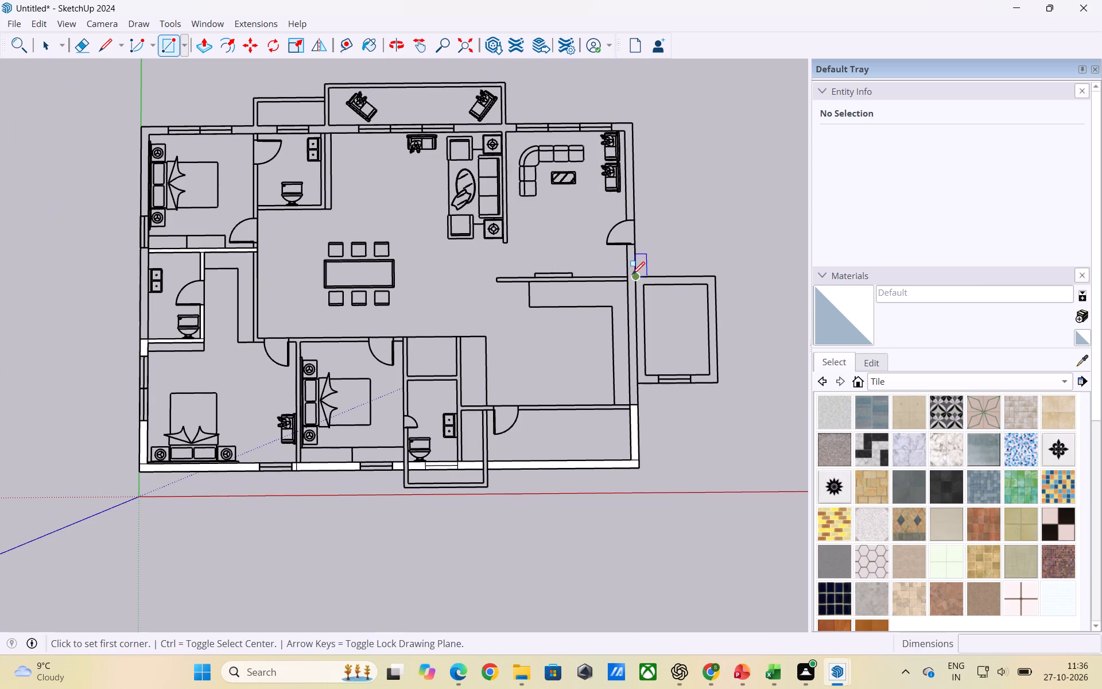
scroll(632, 268, up, 4)
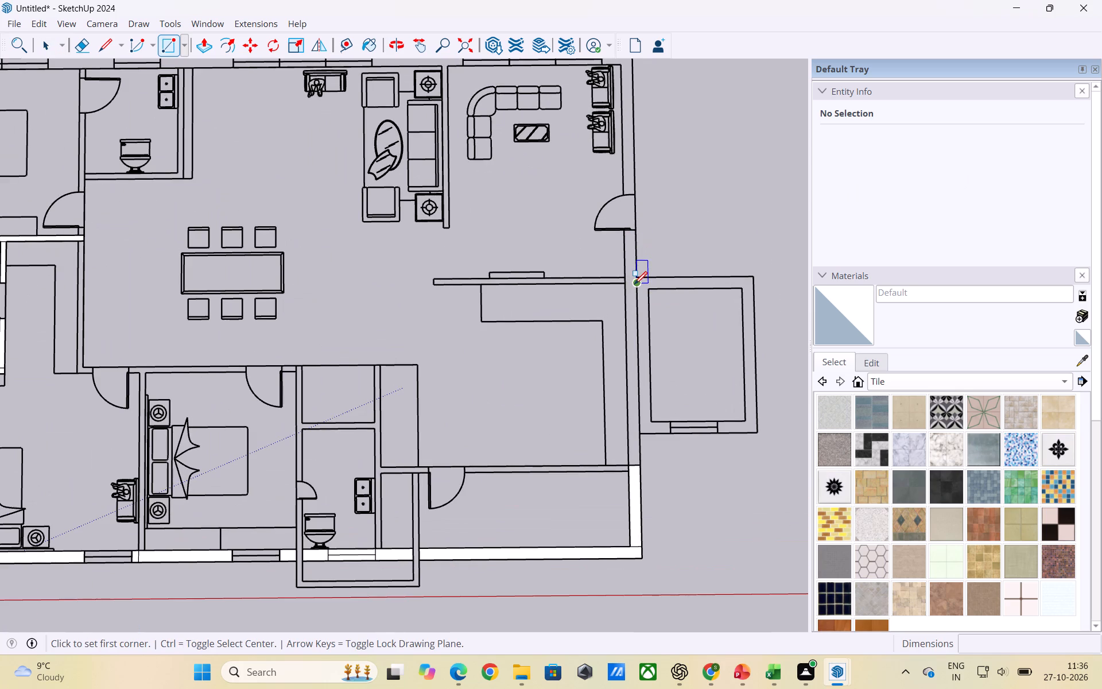
click(625, 276)
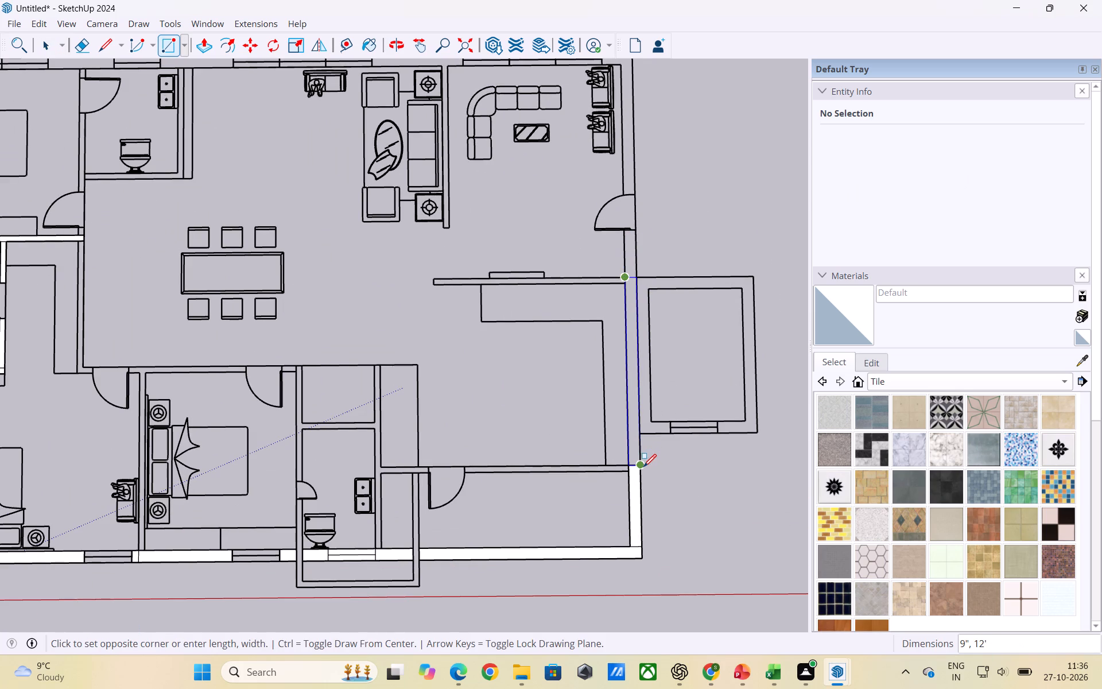
click(643, 467)
Delete the unwanted faces filling the L-shaped kitchen counter and the walls of the projecting room outside the kitchen.
key(space)
click(616, 339)
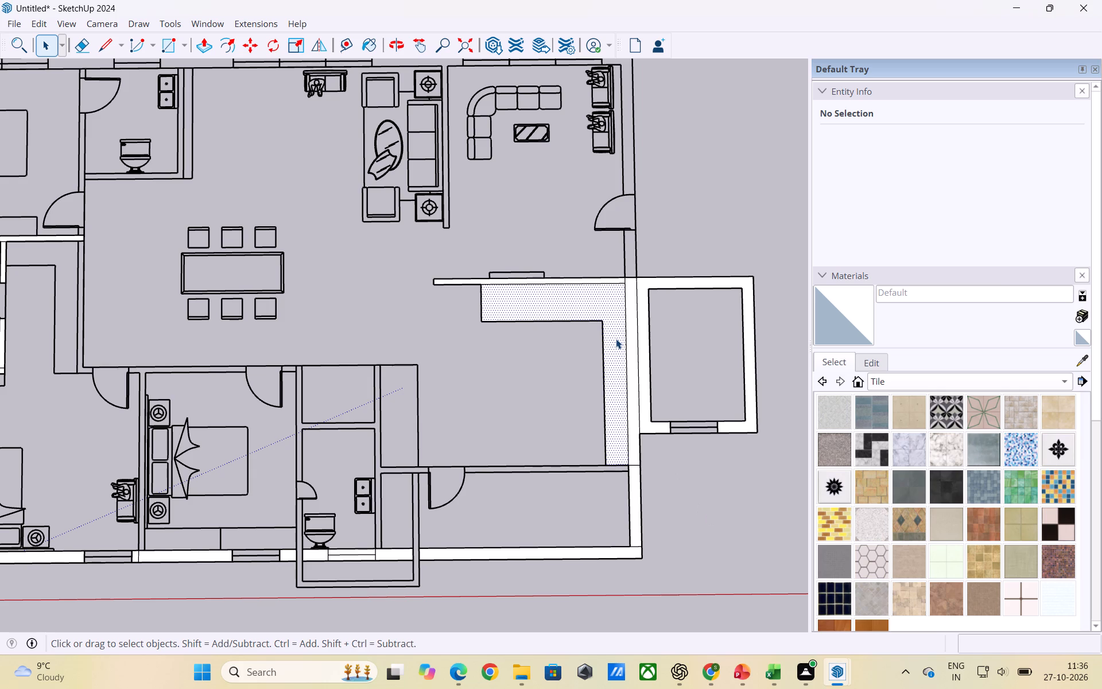
key(Delete)
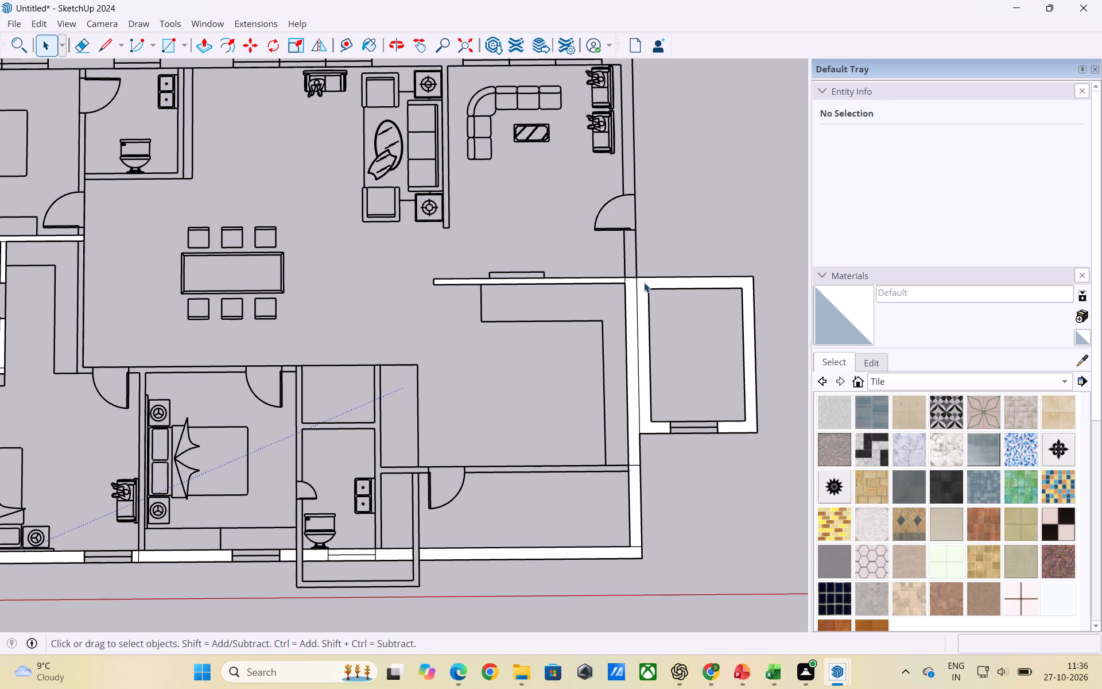
click(644, 282)
key(Delete)
scroll(681, 419, down, 1)
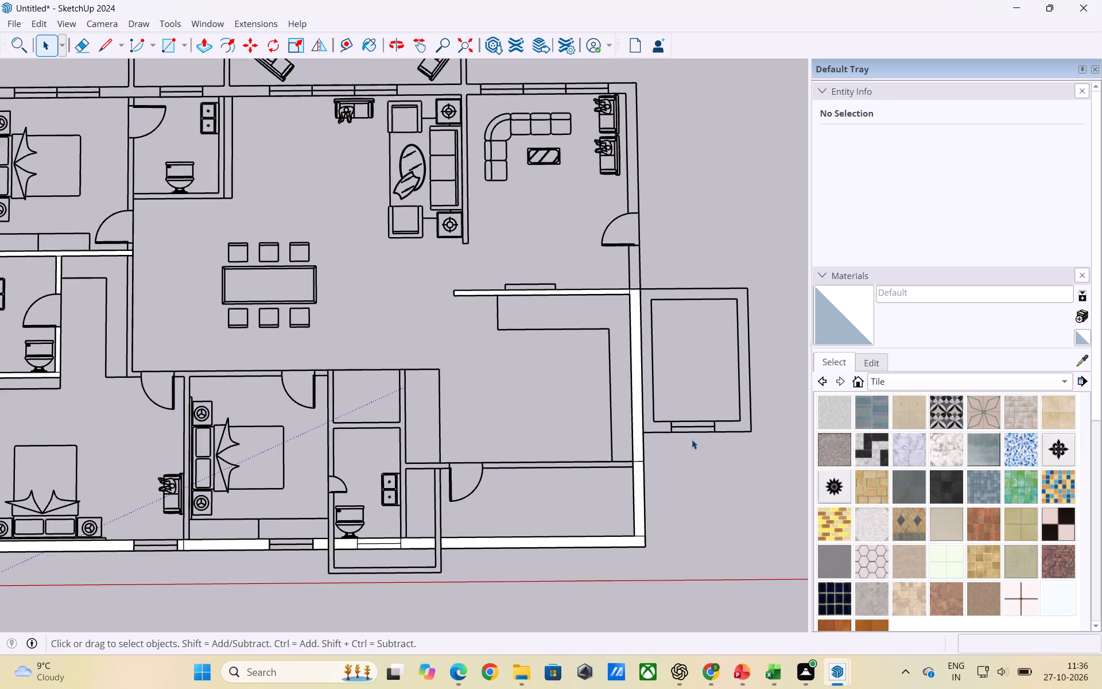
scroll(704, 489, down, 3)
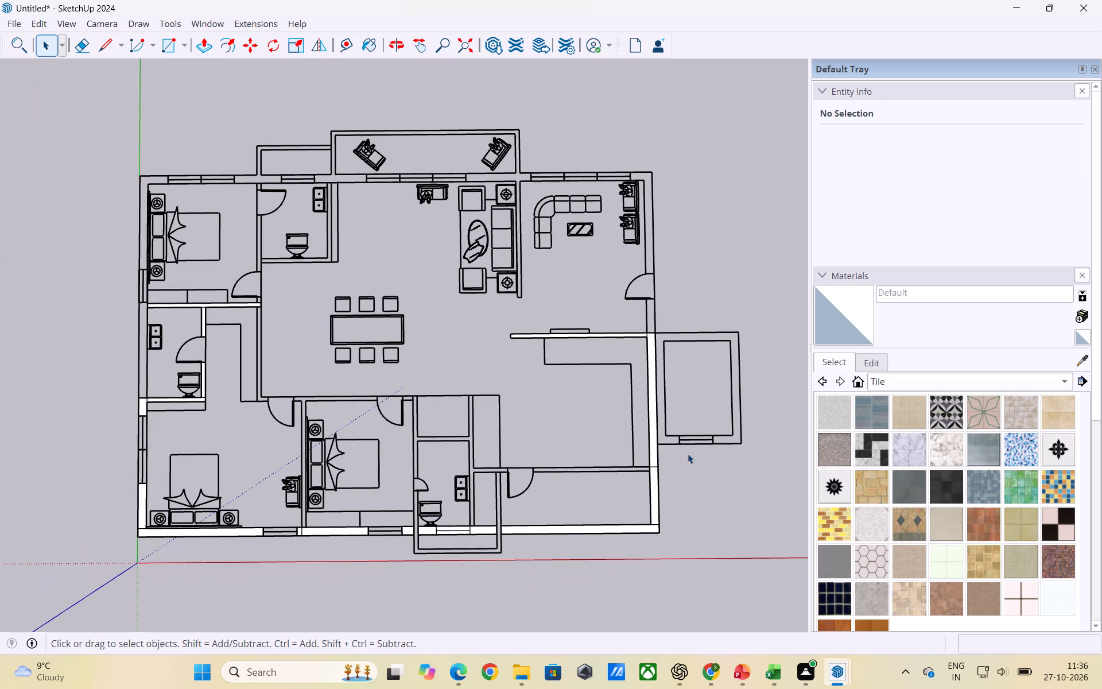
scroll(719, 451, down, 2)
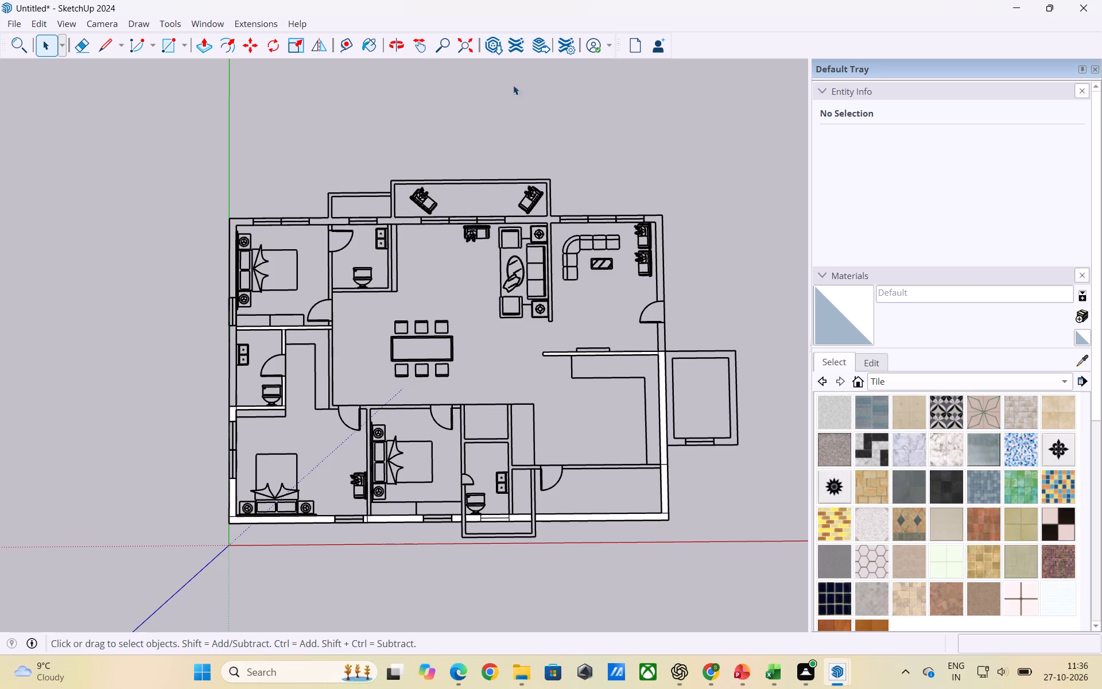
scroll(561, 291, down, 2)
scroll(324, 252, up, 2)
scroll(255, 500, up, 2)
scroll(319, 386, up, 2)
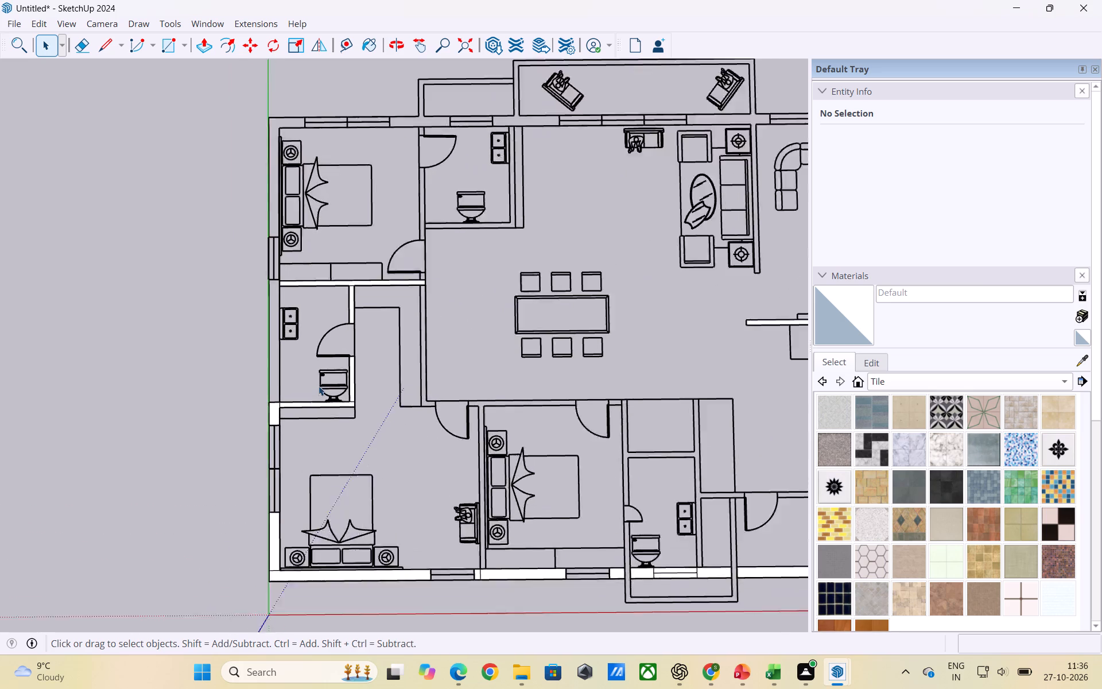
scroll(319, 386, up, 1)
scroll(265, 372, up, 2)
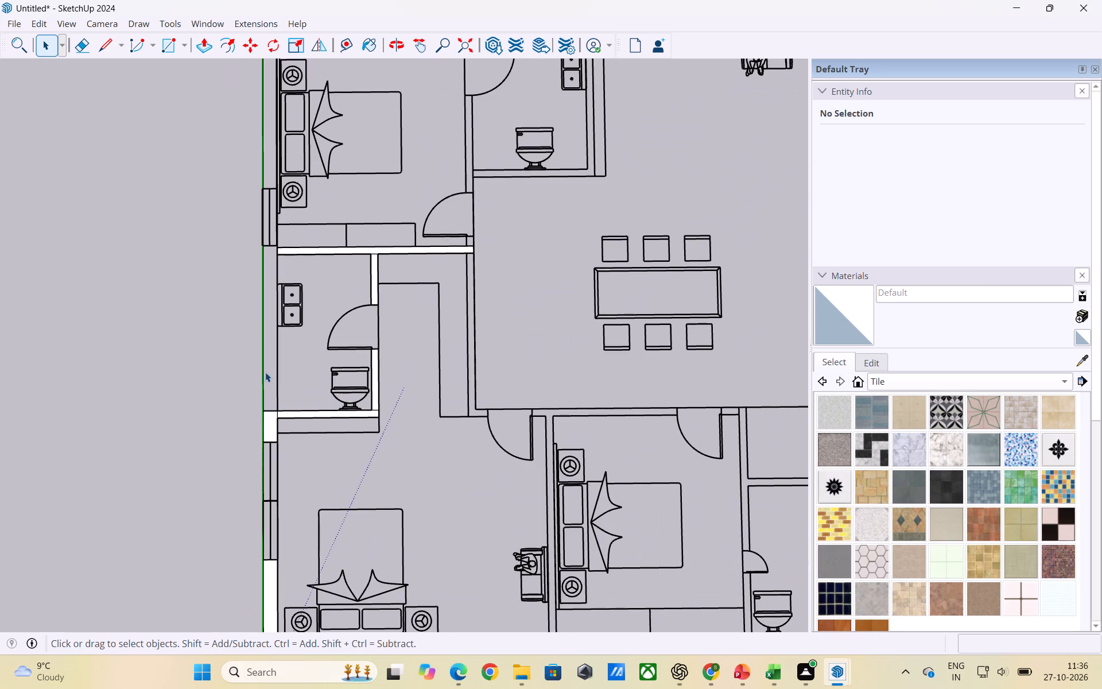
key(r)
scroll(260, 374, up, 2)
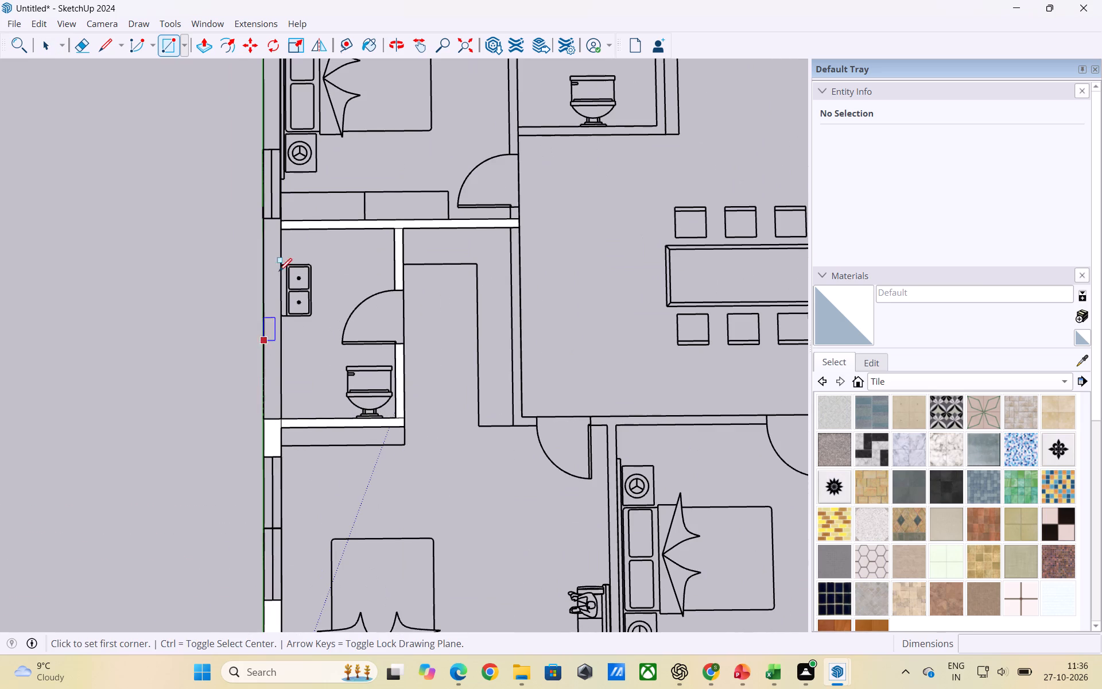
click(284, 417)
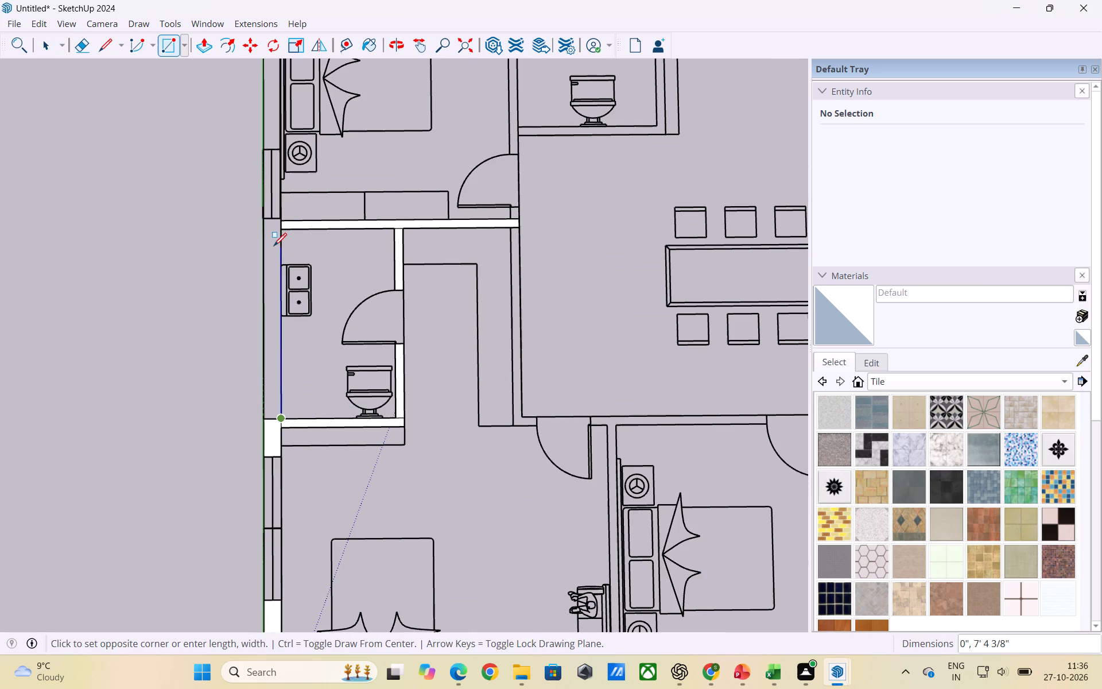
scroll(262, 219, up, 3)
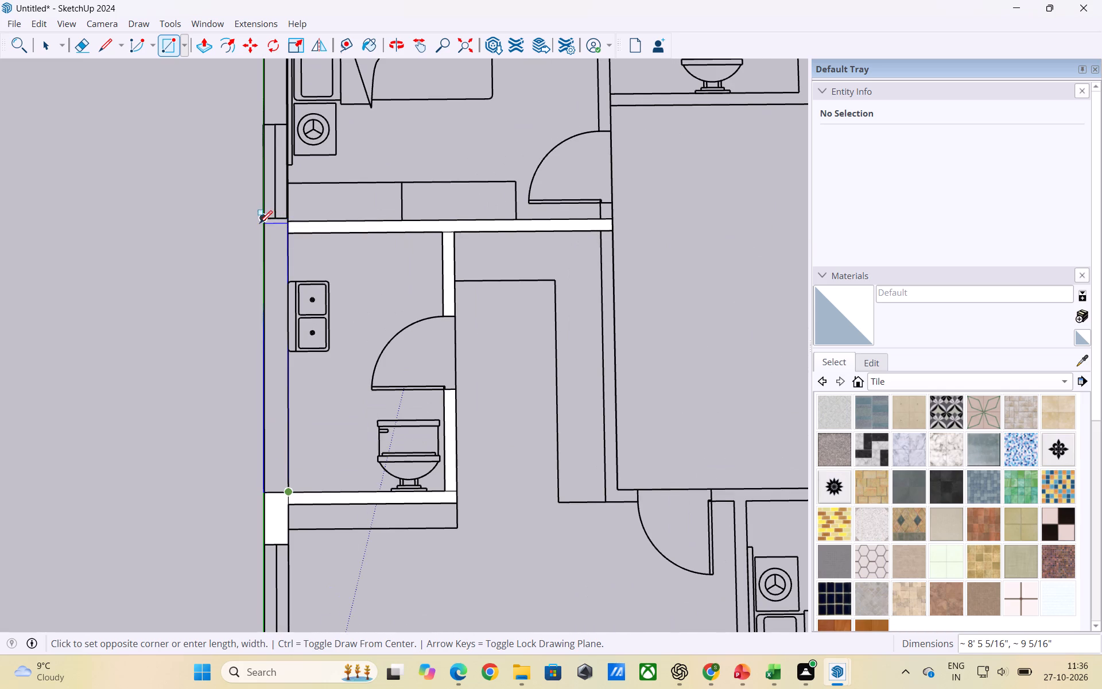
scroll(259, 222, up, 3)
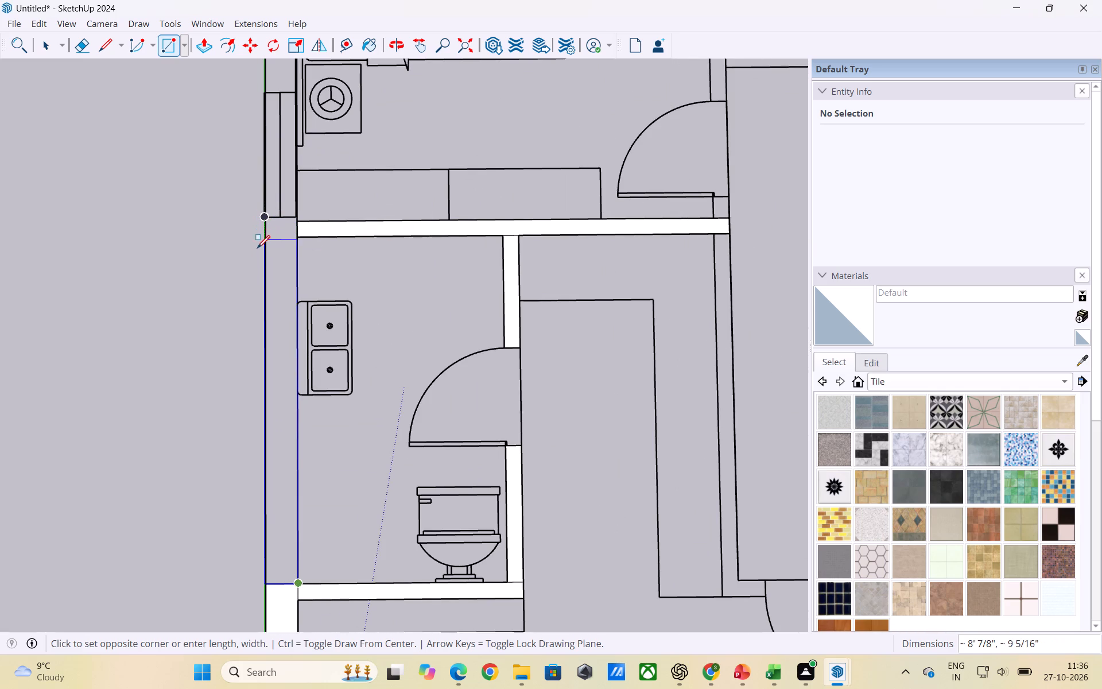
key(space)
Examine the whole floor plan for the wall sections still untraced.
scroll(239, 254, down, 10)
scroll(318, 289, down, 2)
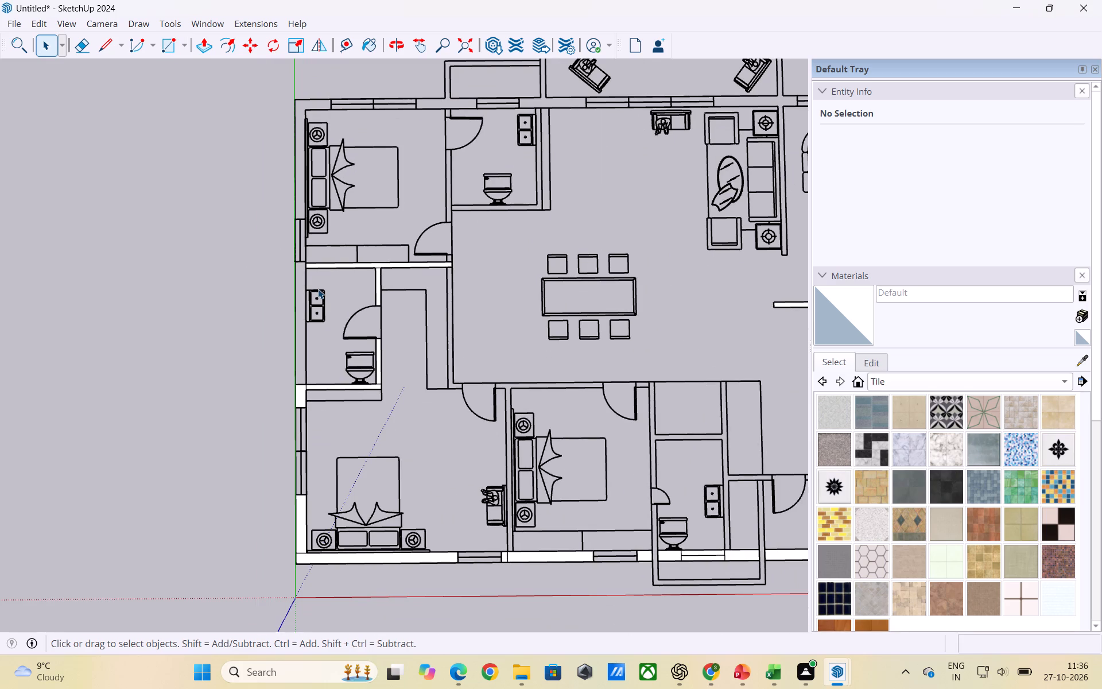
scroll(274, 334, down, 2)
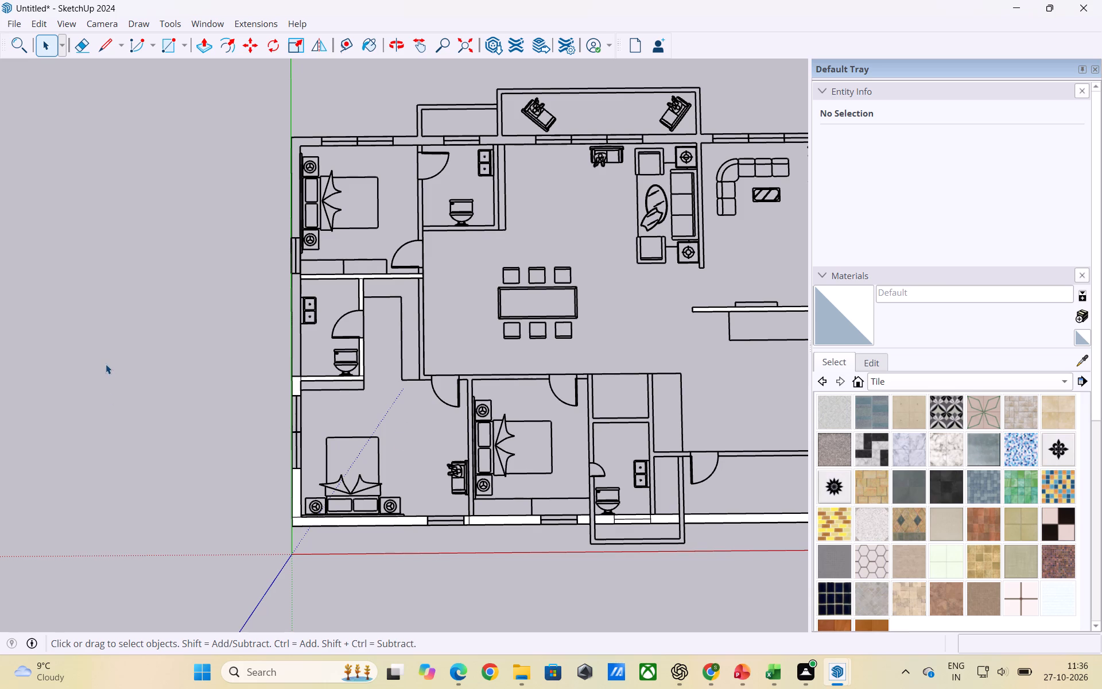
scroll(106, 370, down, 1)
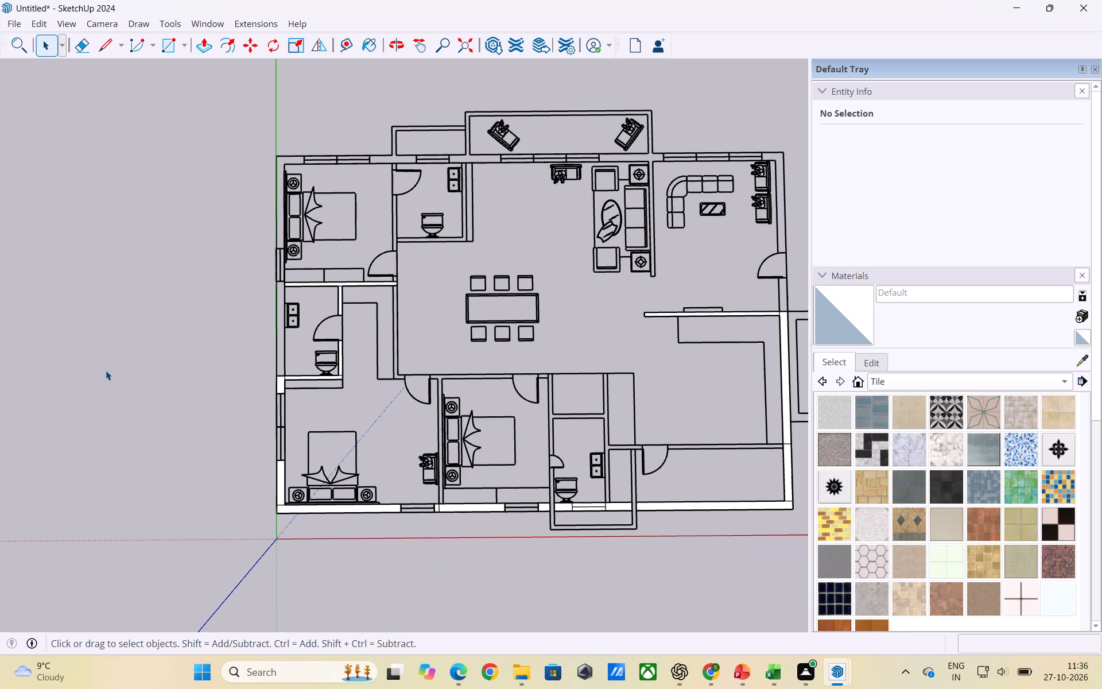
scroll(104, 370, down, 2)
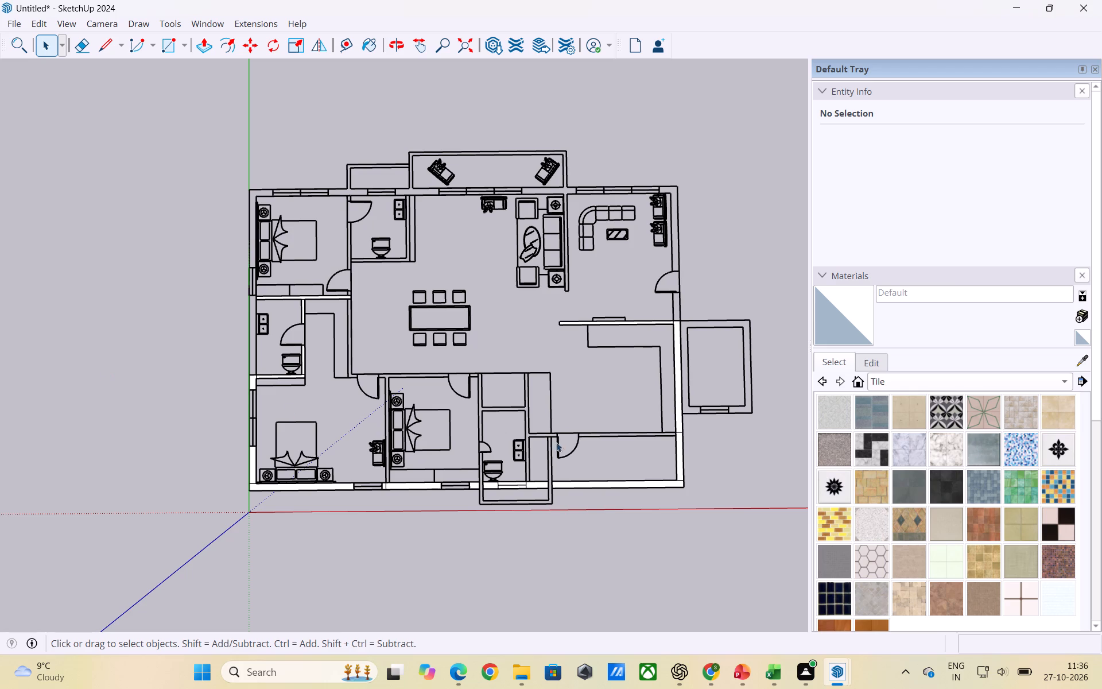
scroll(833, 479, down, 2)
scroll(548, 445, down, 3)
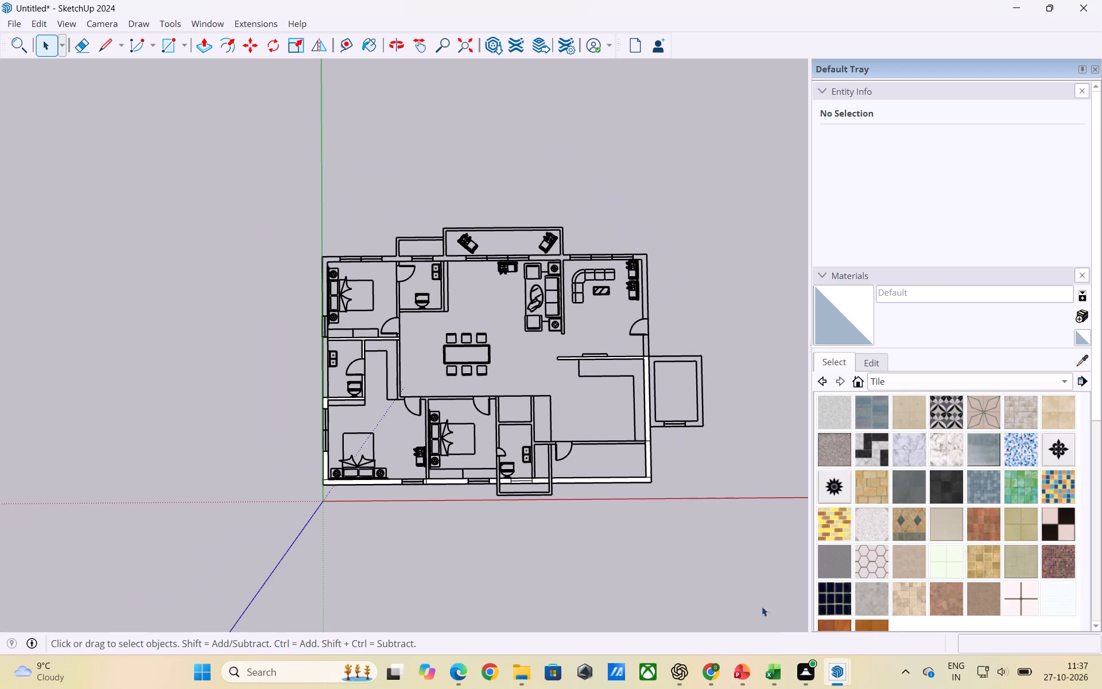
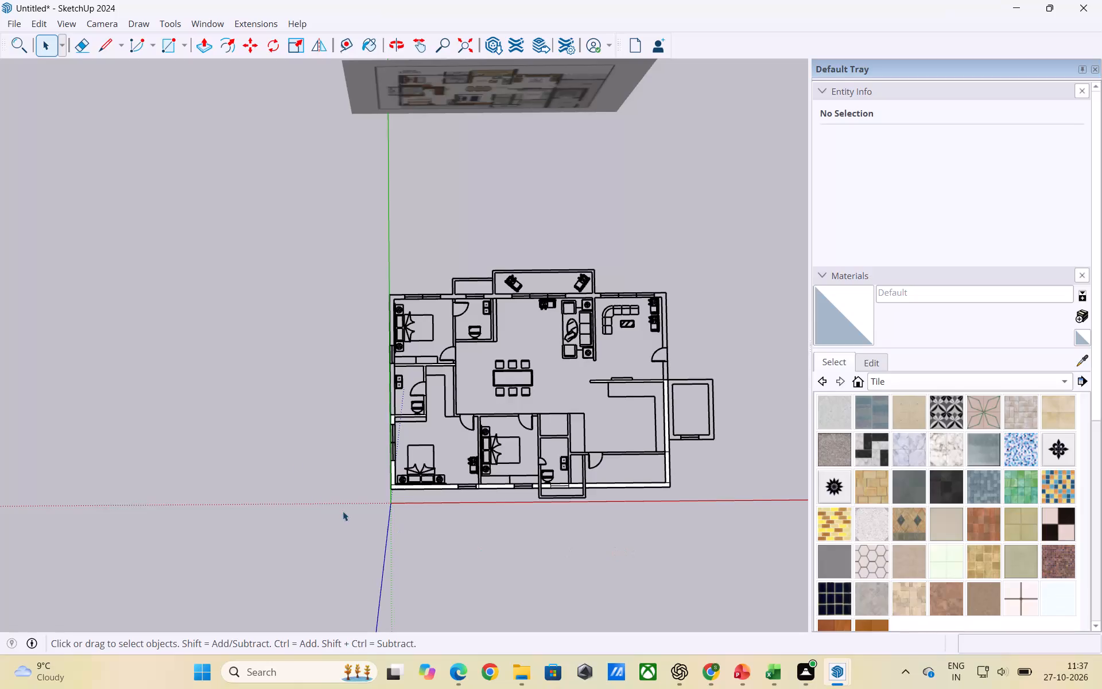
Examine the floor plan from several angles for the exterior wall sections still untraced.
scroll(295, 447, down, 3)
scroll(608, 444, up, 6)
scroll(746, 363, down, 6)
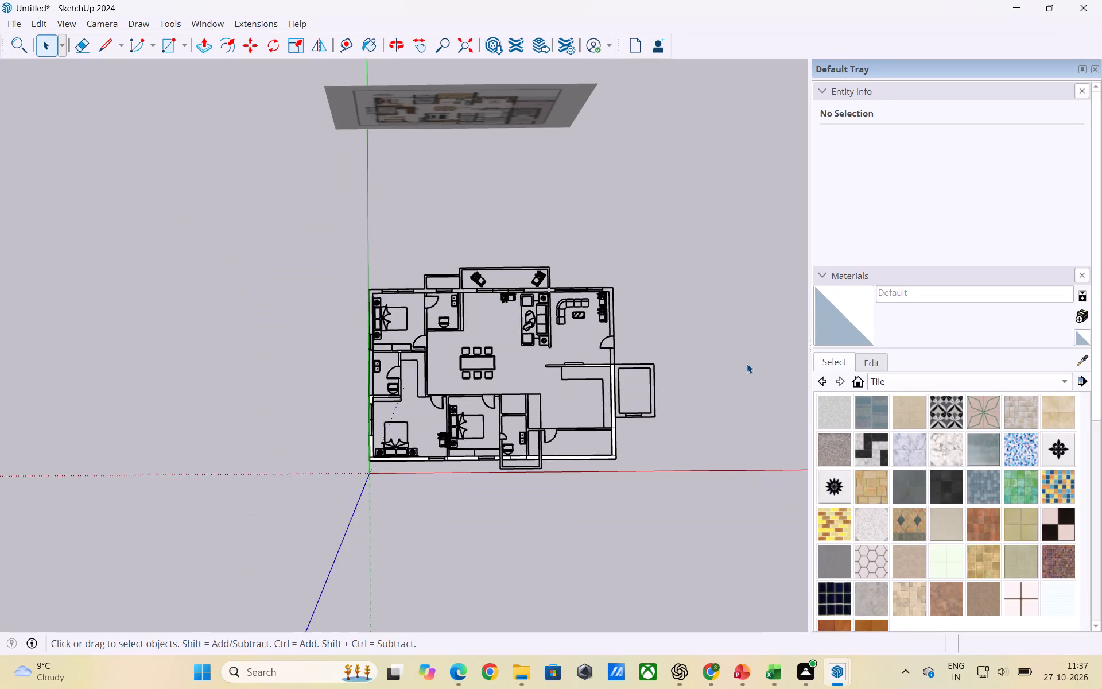
scroll(517, 392, up, 5)
scroll(564, 298, down, 2)
middle_drag(515, 323, 530, 220)
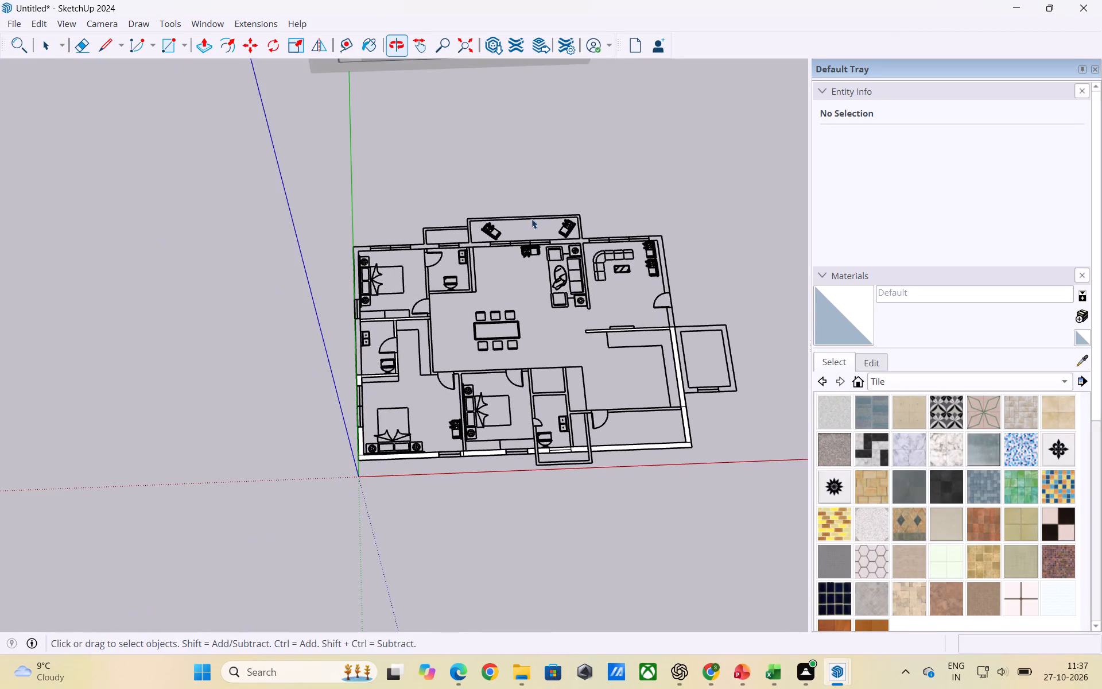
scroll(574, 308, up, 3)
scroll(542, 342, up, 3)
scroll(561, 177, up, 5)
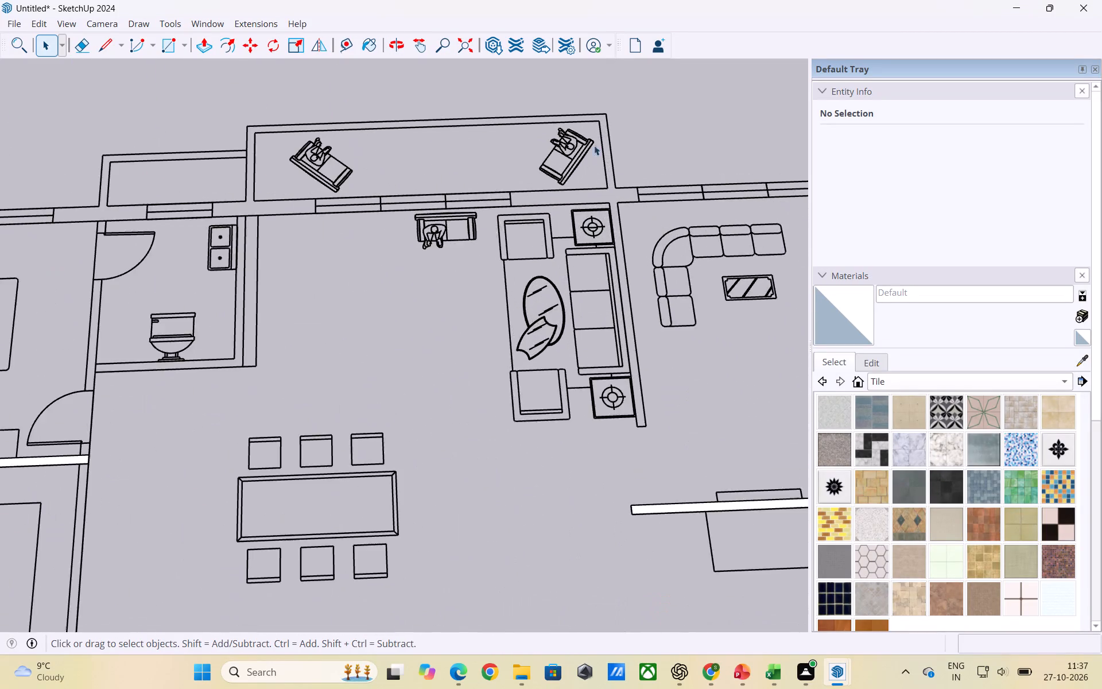
scroll(594, 145, up, 2)
scroll(665, 150, down, 10)
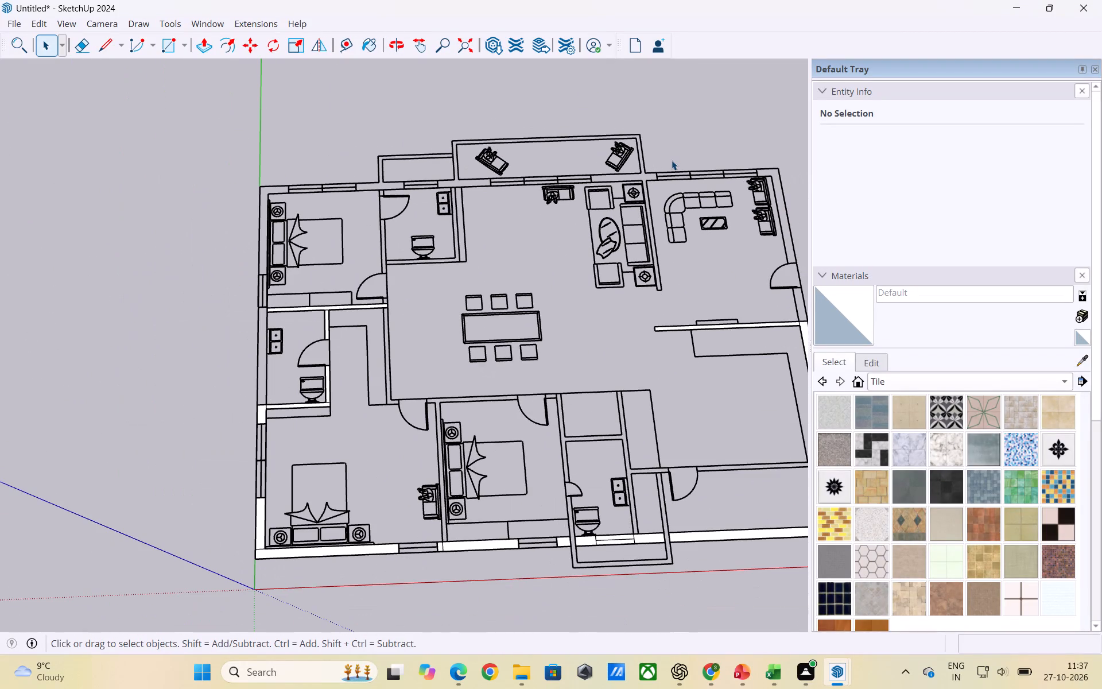
scroll(672, 160, down, 3)
middle_drag(657, 312, 608, 314)
scroll(368, 346, up, 2)
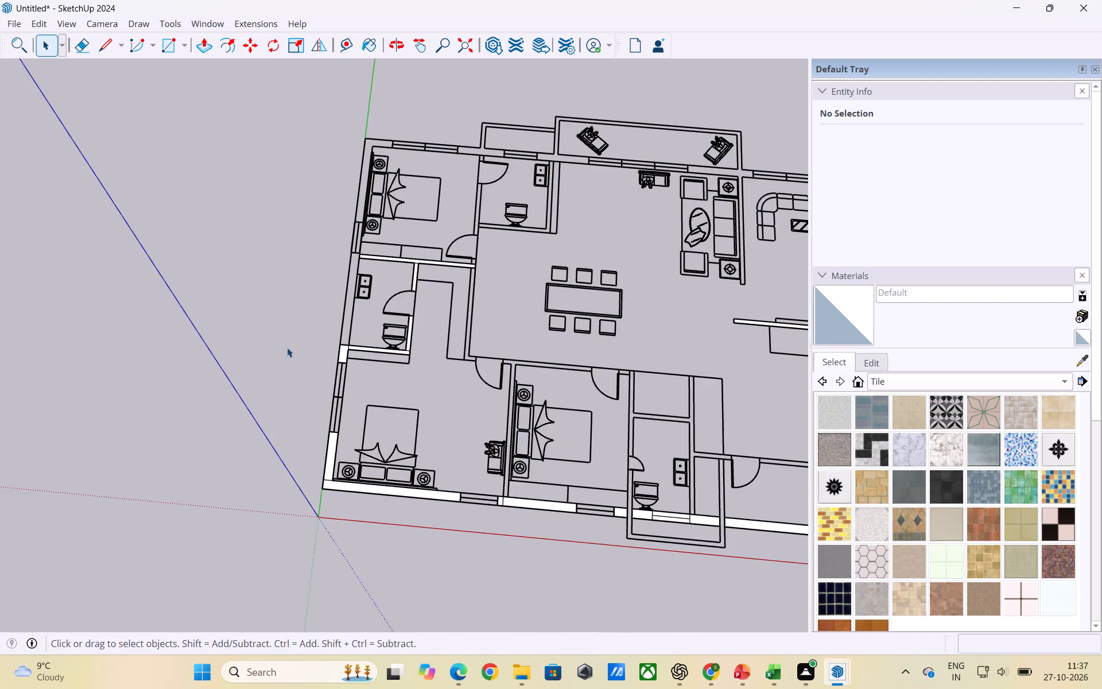
middle_drag(287, 347, 324, 361)
scroll(230, 340, down, 4)
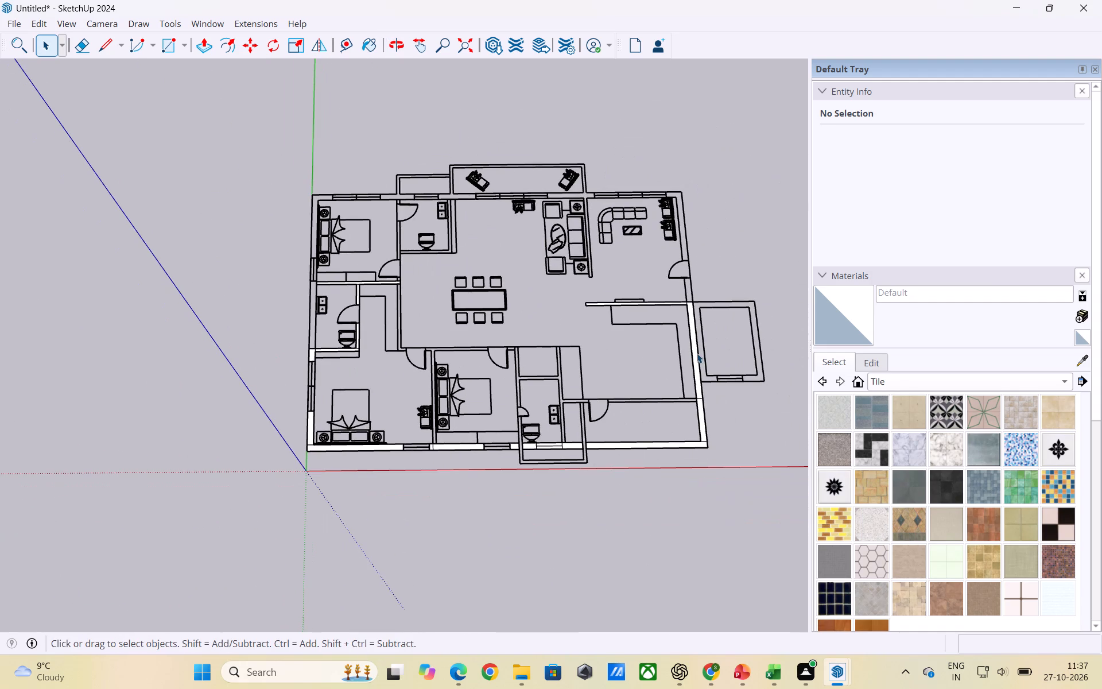
scroll(634, 429, up, 2)
scroll(726, 463, down, 2)
scroll(343, 203, up, 5)
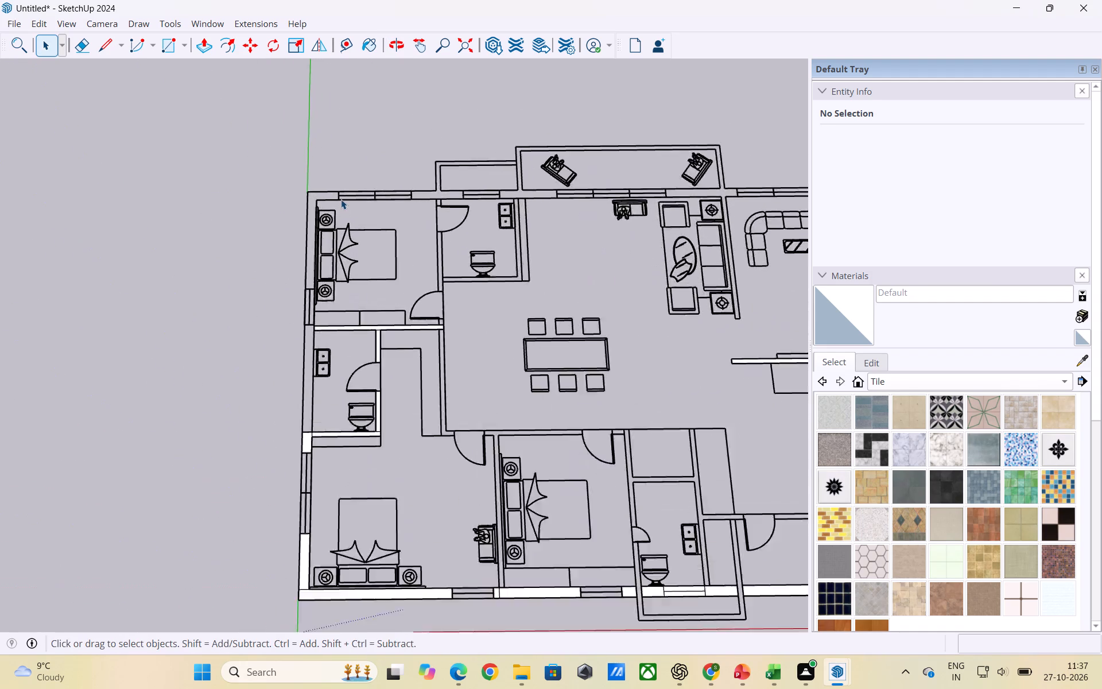
Draw a wall rectangle about 2' 5 1/4" by 9" between the corner bedroom's double window and the adjoining toilet.
scroll(341, 199, up, 7)
scroll(586, 201, down, 2)
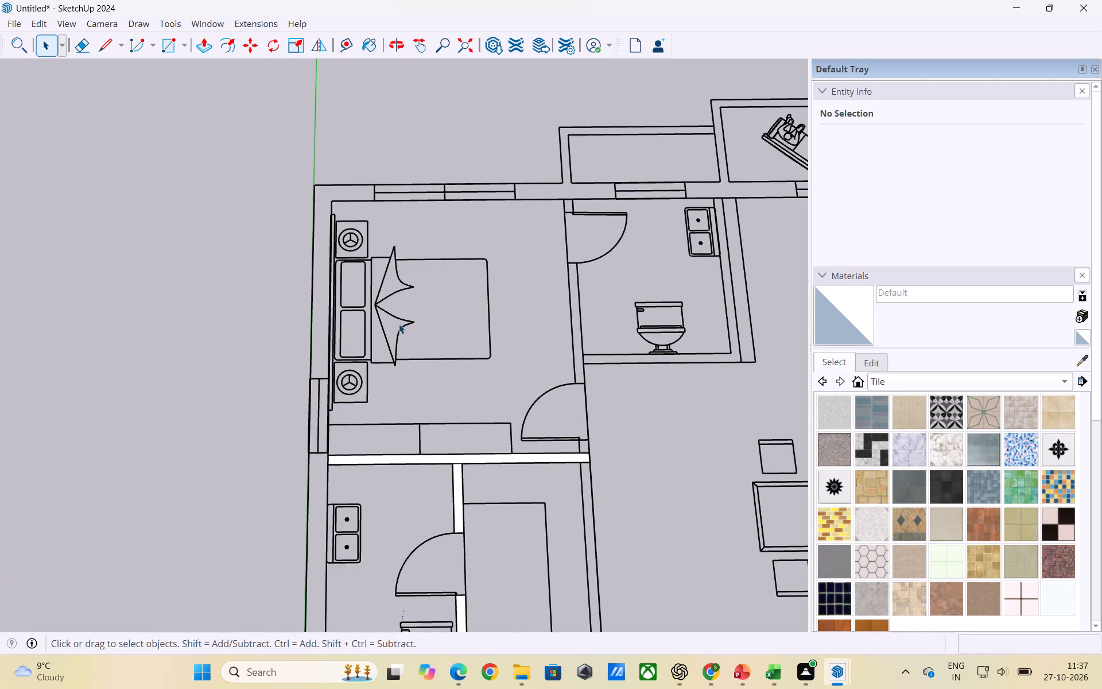
scroll(368, 315, down, 2)
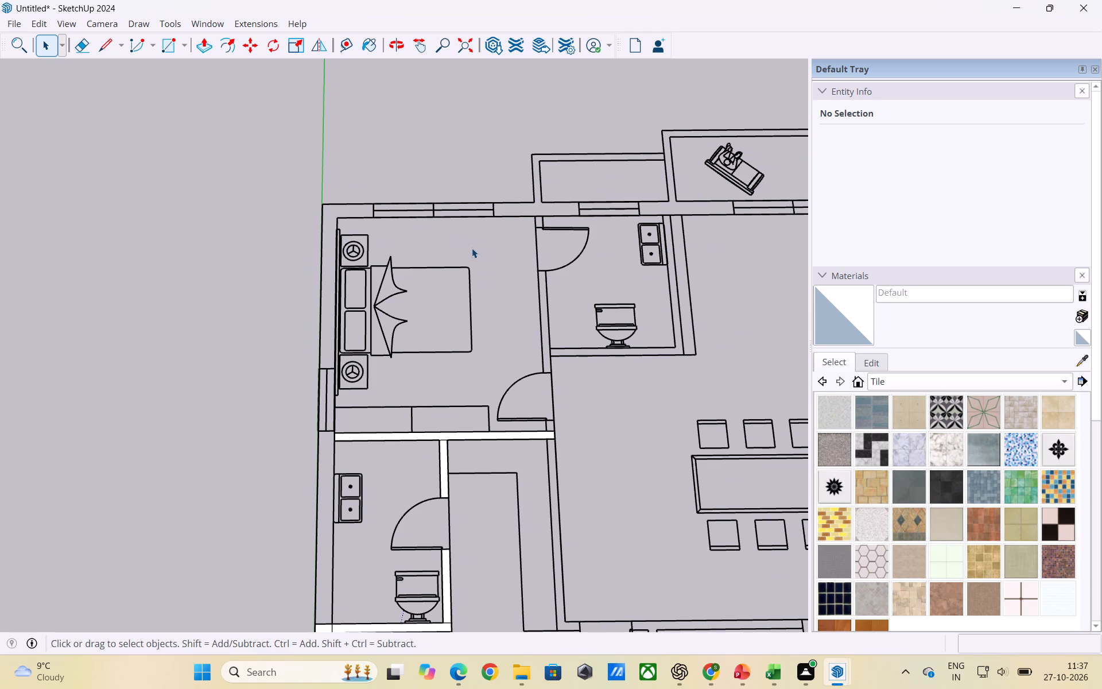
scroll(472, 248, down, 3)
middle_drag(512, 249, 509, 333)
scroll(506, 189, up, 2)
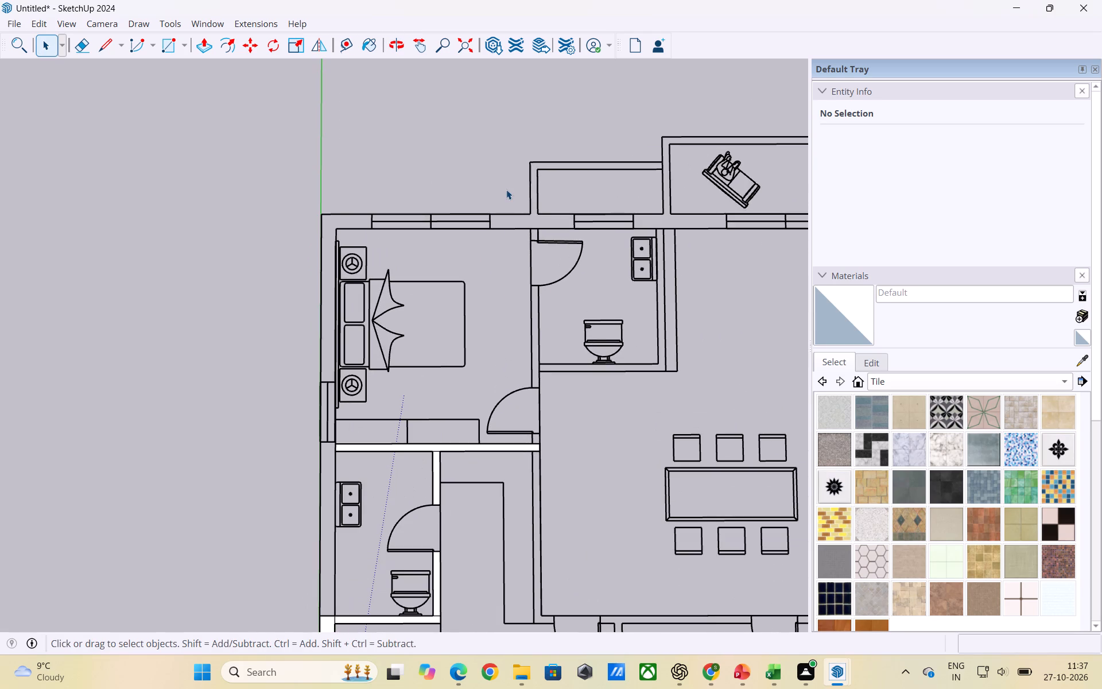
key(r)
scroll(551, 238, up, 4)
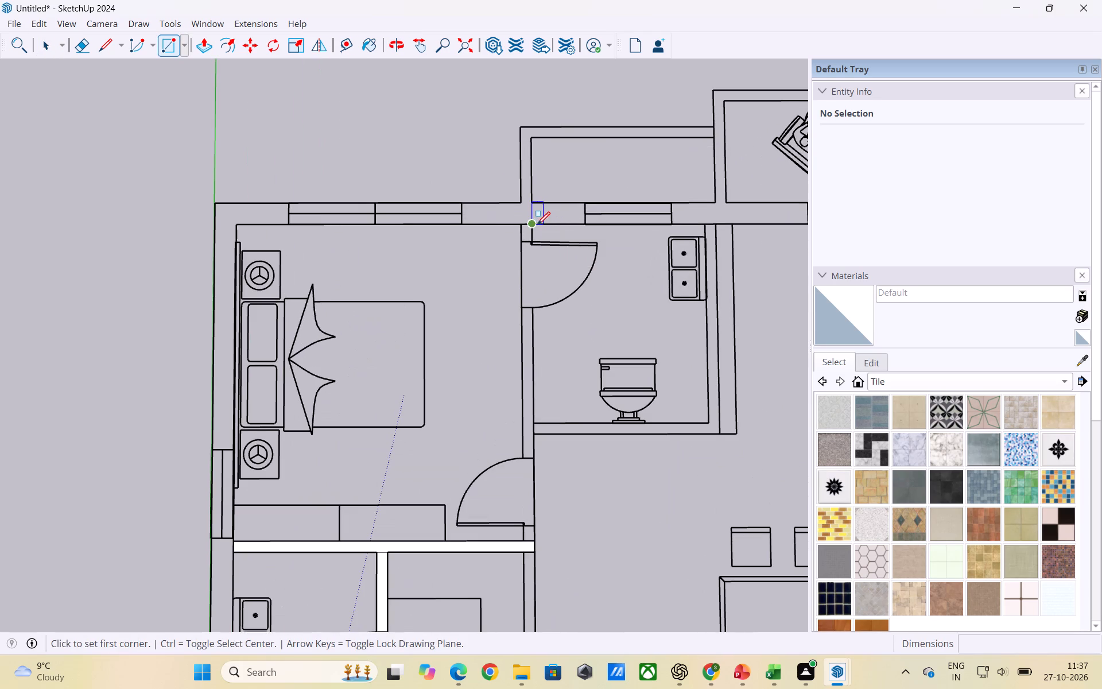
click(534, 224)
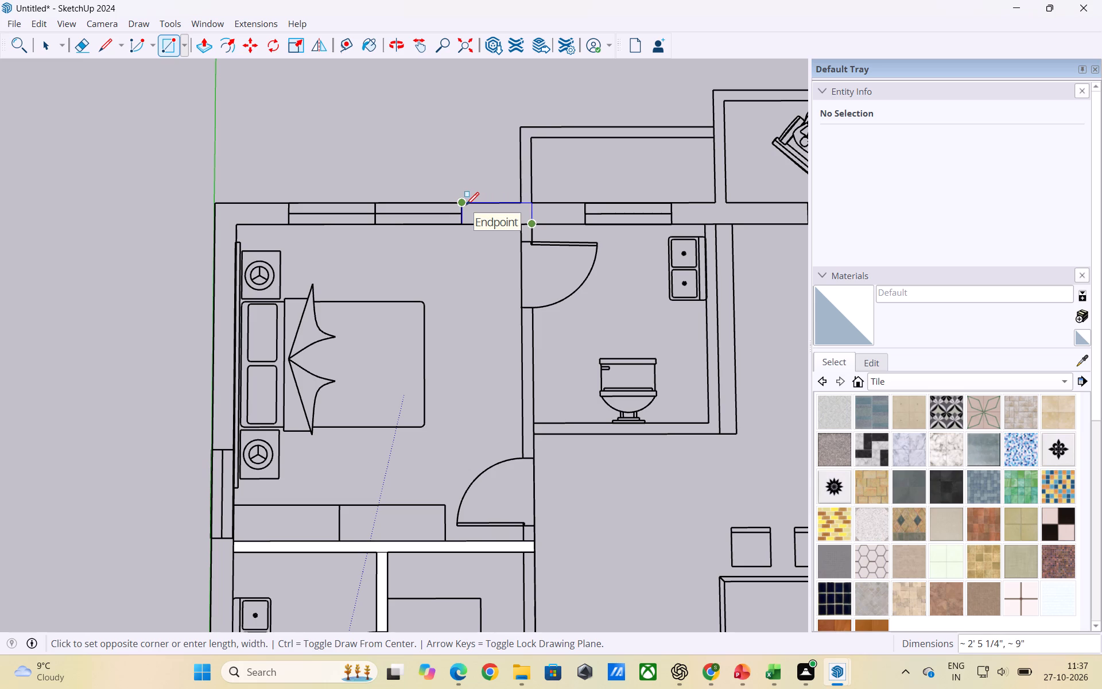
click(466, 205)
key(space)
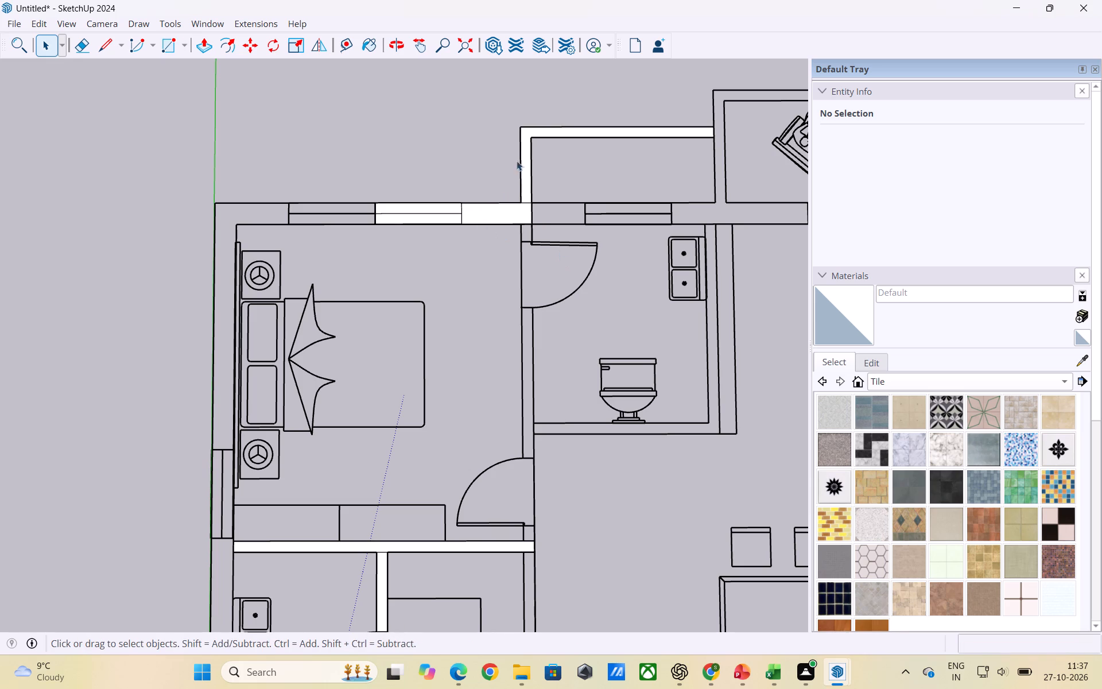
Delete the two unwanted faces filling the half of the bedroom's double window nearest the toilet.
click(424, 207)
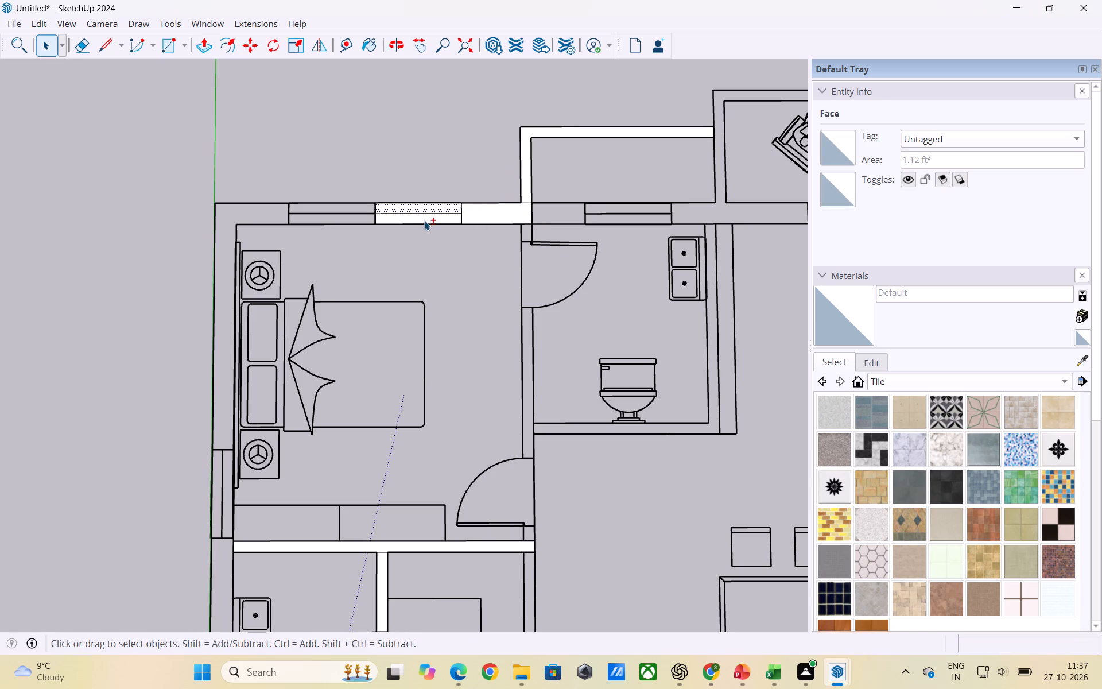
shift+click(424, 220)
key(Delete)
Draw a wall rectangle about 2' 6 3/4" by 9" from the double window to the bedroom's outer building corner.
scroll(424, 220, down, 1)
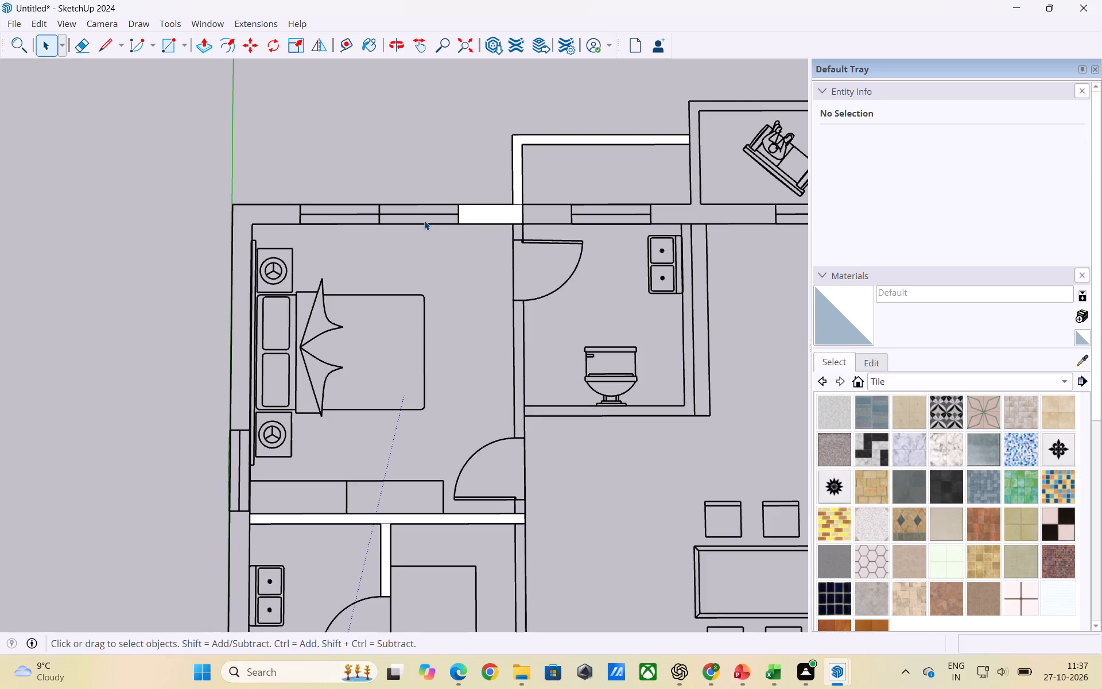
scroll(526, 164, up, 1)
scroll(398, 227, down, 3)
scroll(296, 239, up, 1)
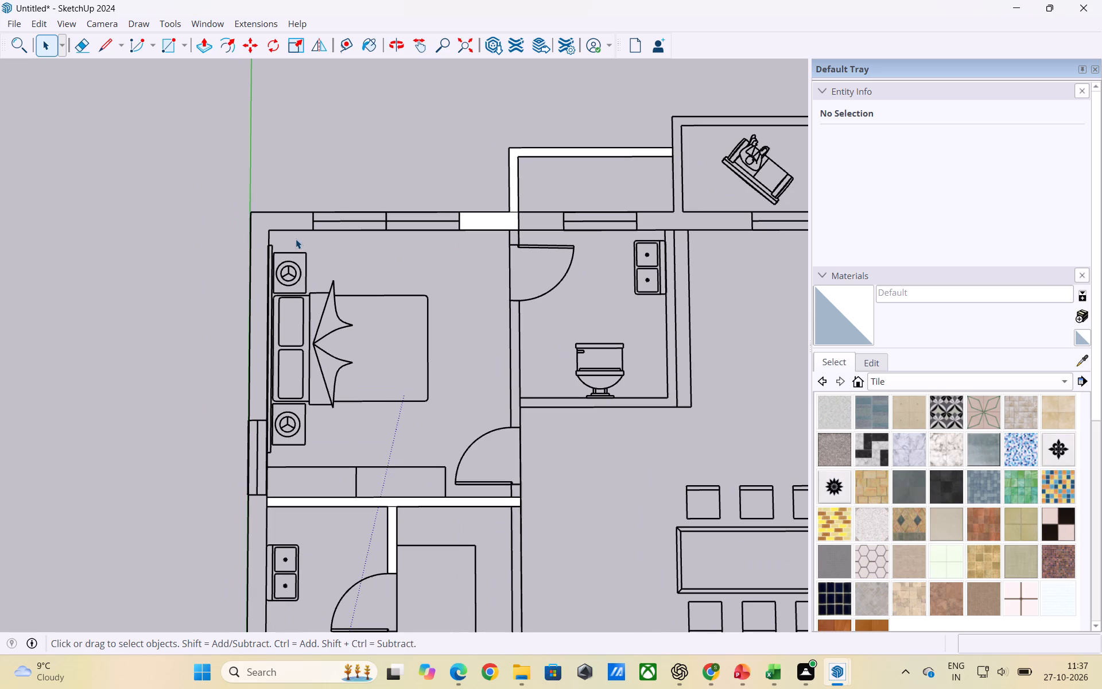
key(r)
scroll(305, 243, up, 5)
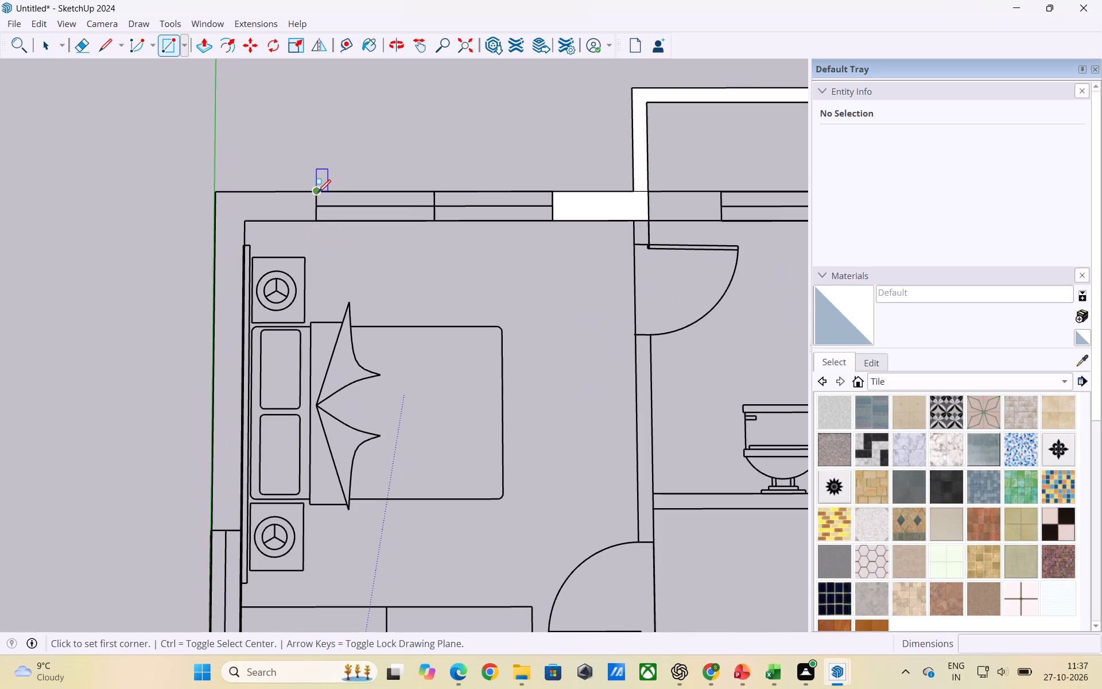
click(318, 192)
click(216, 219)
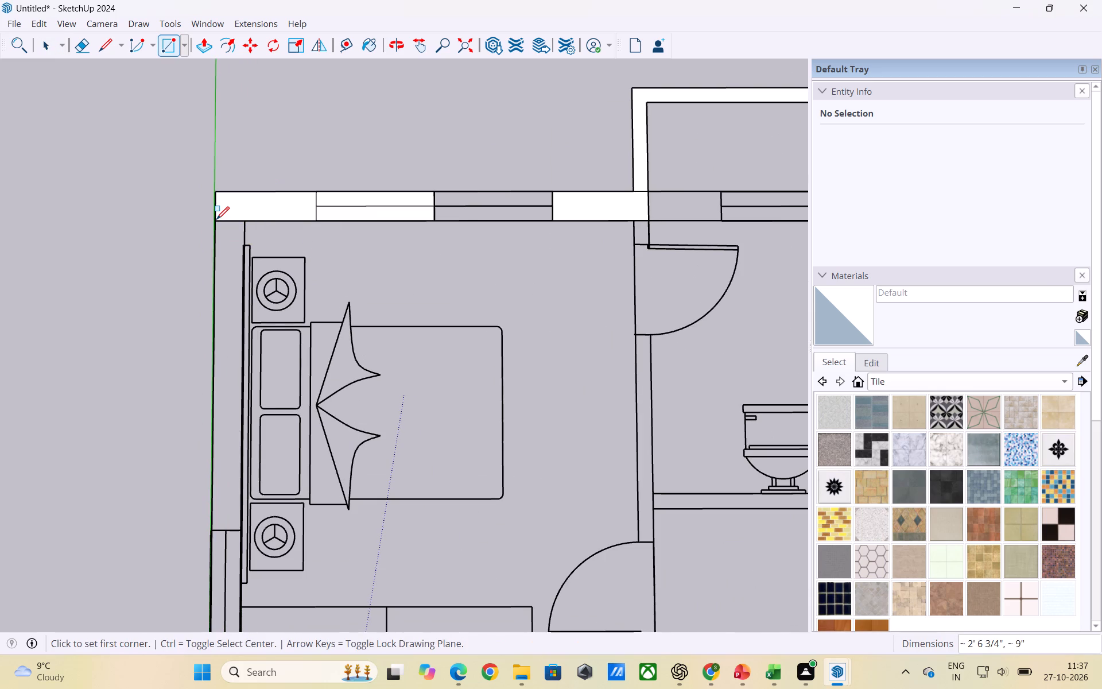
key(space)
Delete the two unwanted faces filling the half of the double window nearest the building corner.
click(365, 201)
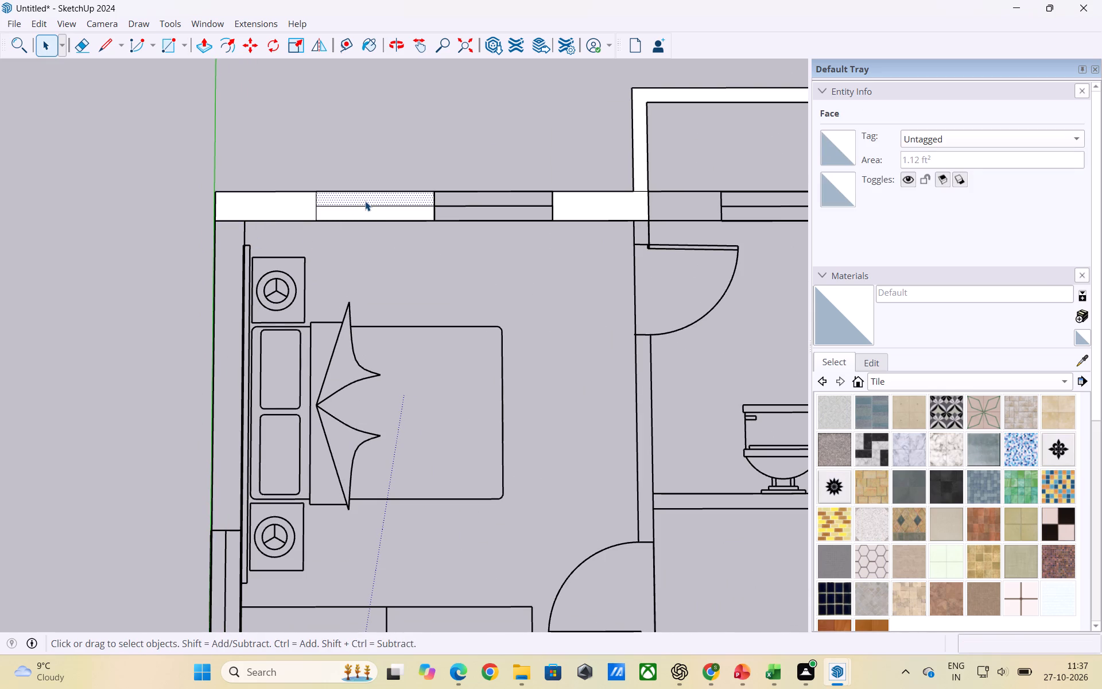
key(Delete)
click(369, 215)
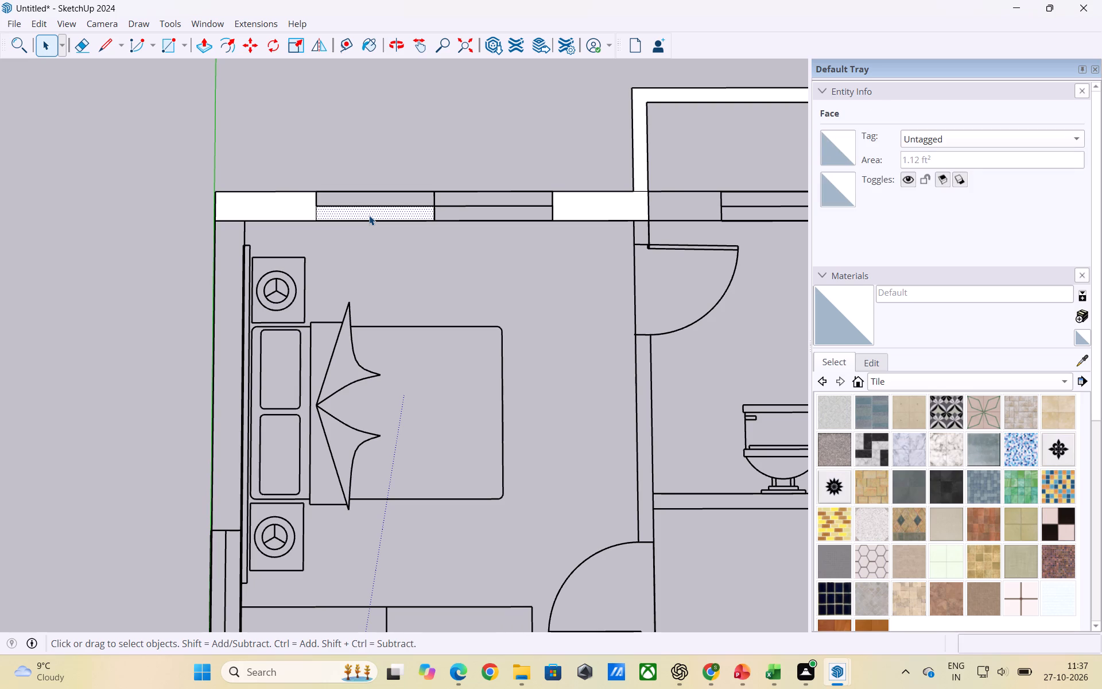
key(Delete)
Draw a wall rectangle about 7' 9 5/16" by 8 11/16" behind the bed, from the corner wall to the side window.
scroll(369, 215, down, 7)
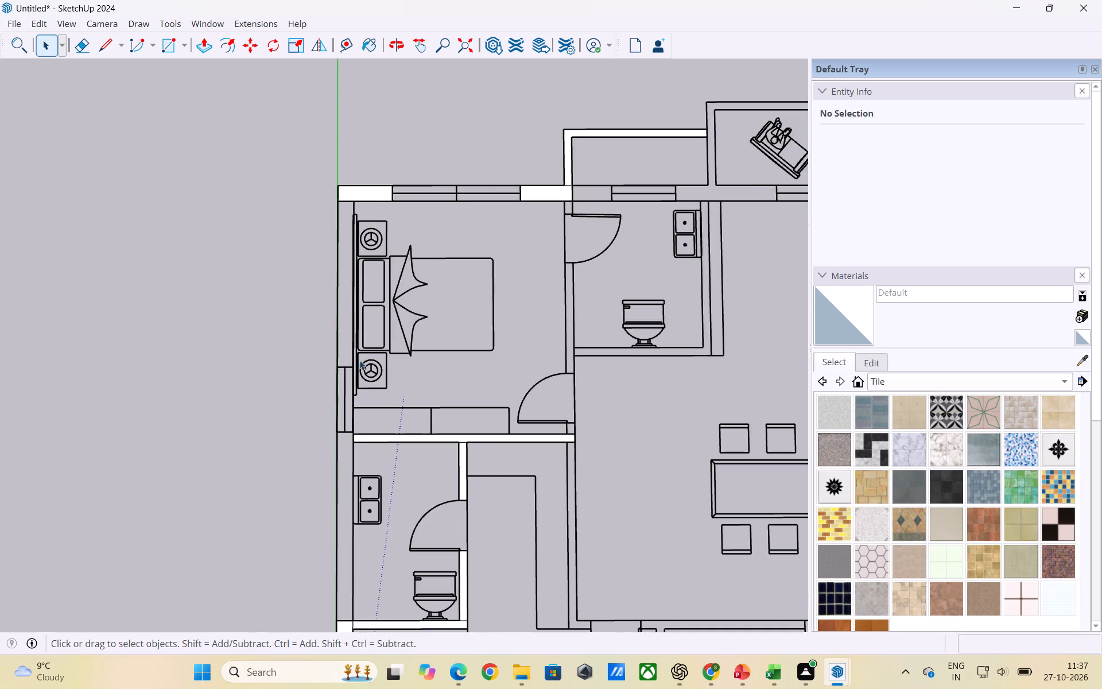
scroll(328, 362, up, 2)
key(r)
scroll(482, 261, up, 4)
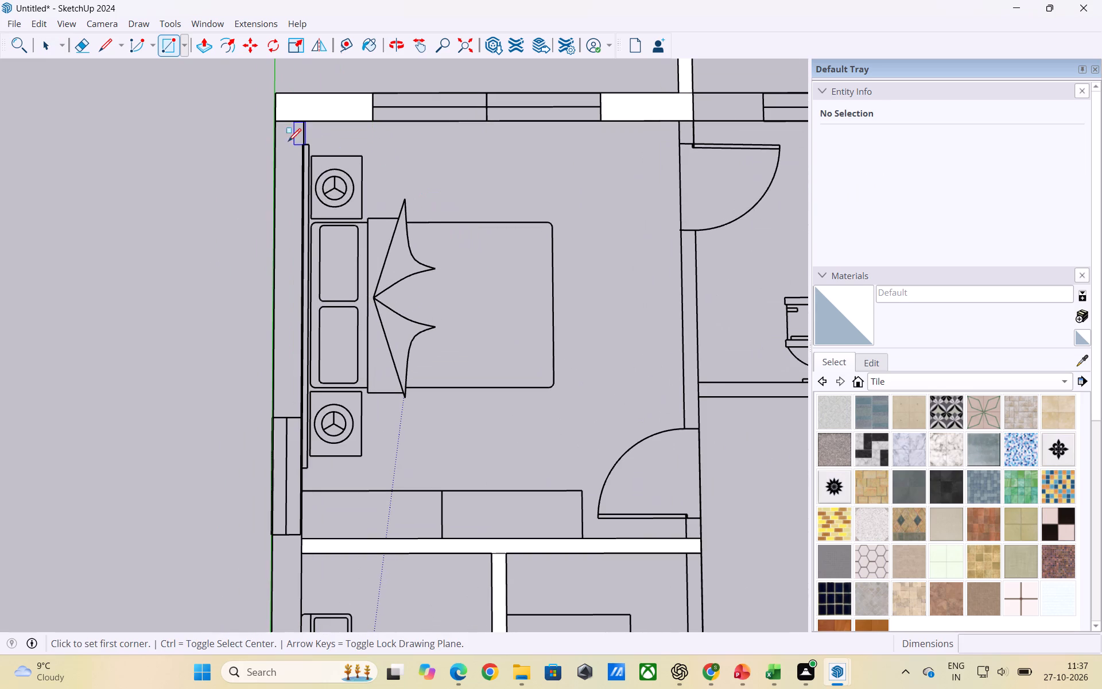
click(275, 121)
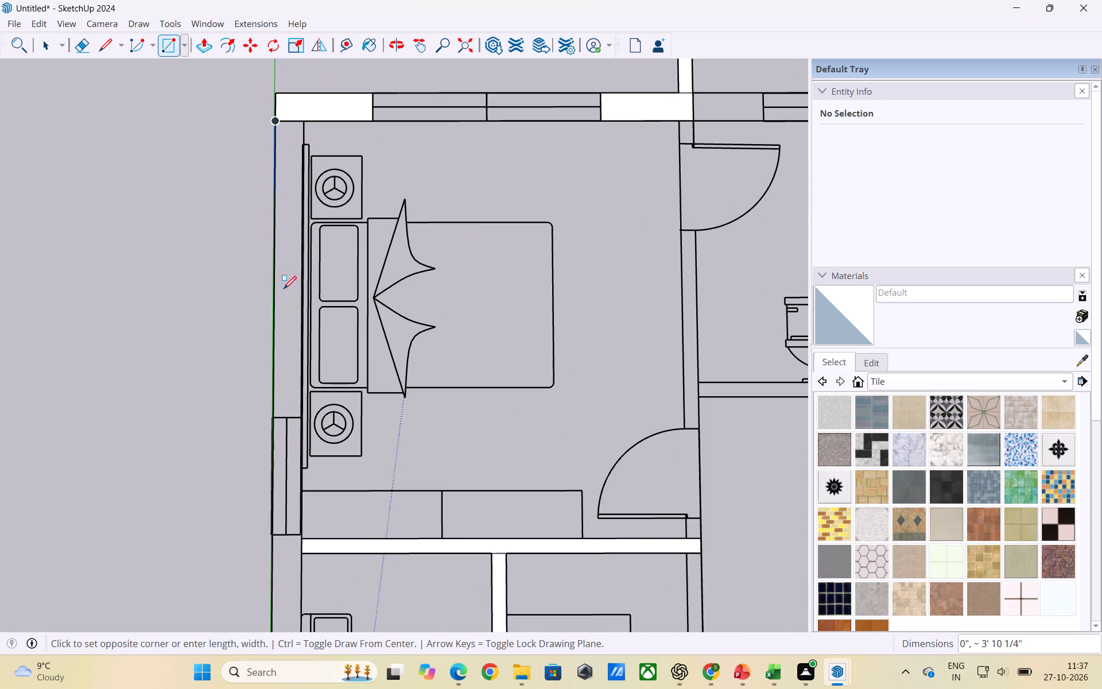
click(302, 416)
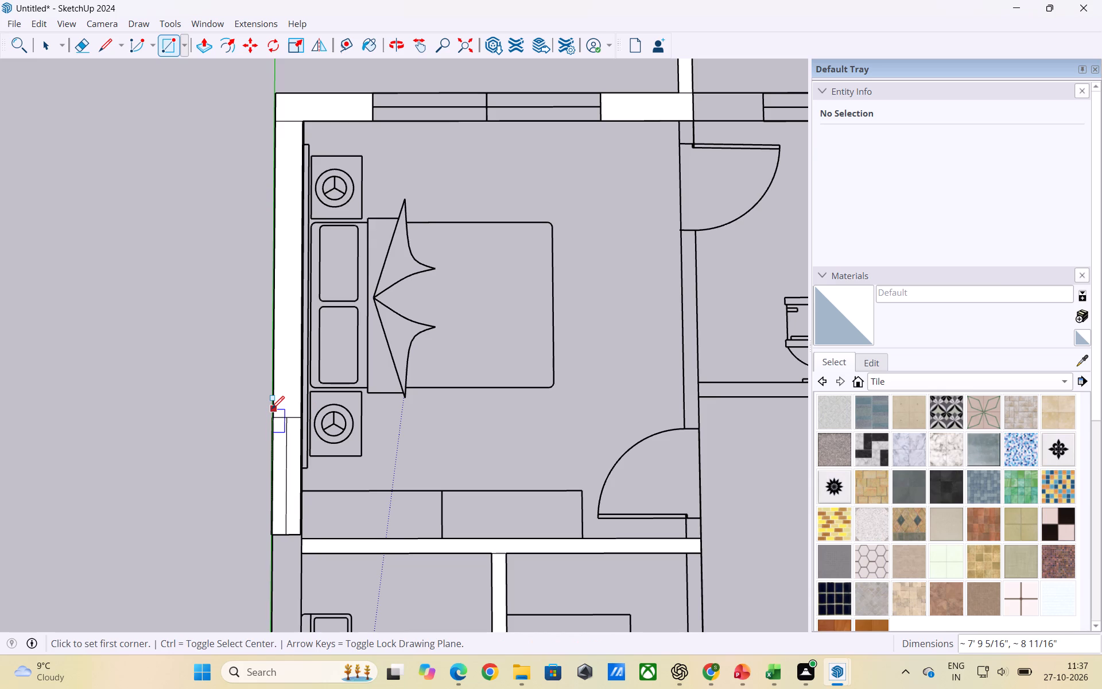
key(space)
Delete the two unwanted faces filling the corner bedroom's side window.
scroll(228, 411, down, 3)
click(268, 444)
key(Delete)
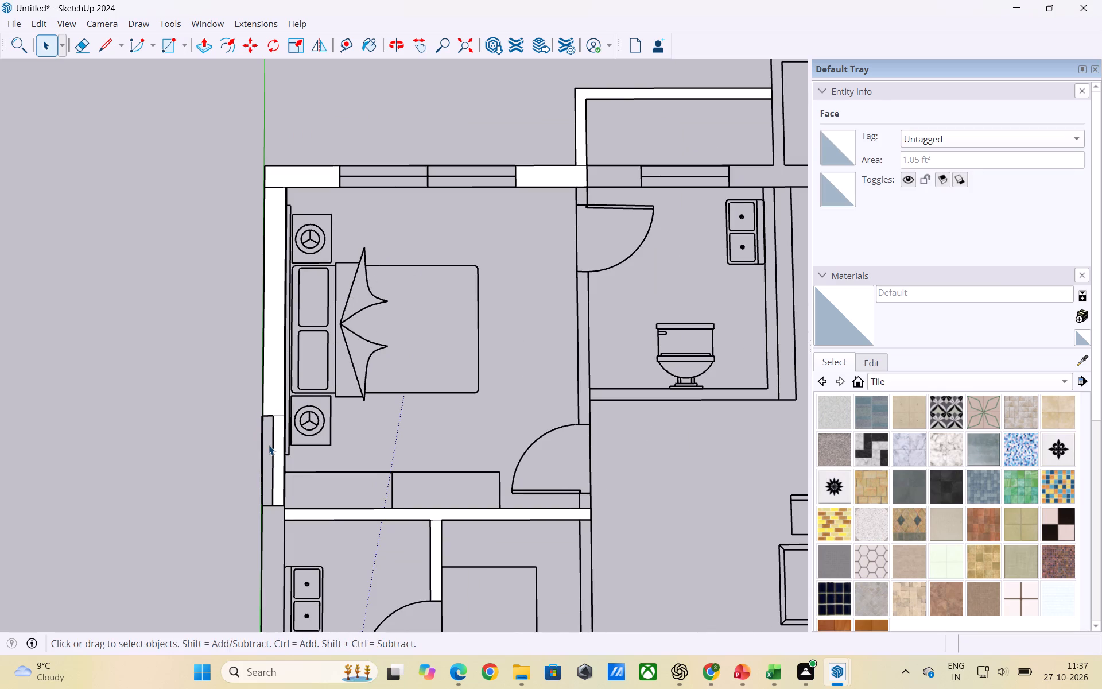
click(278, 453)
key(Delete)
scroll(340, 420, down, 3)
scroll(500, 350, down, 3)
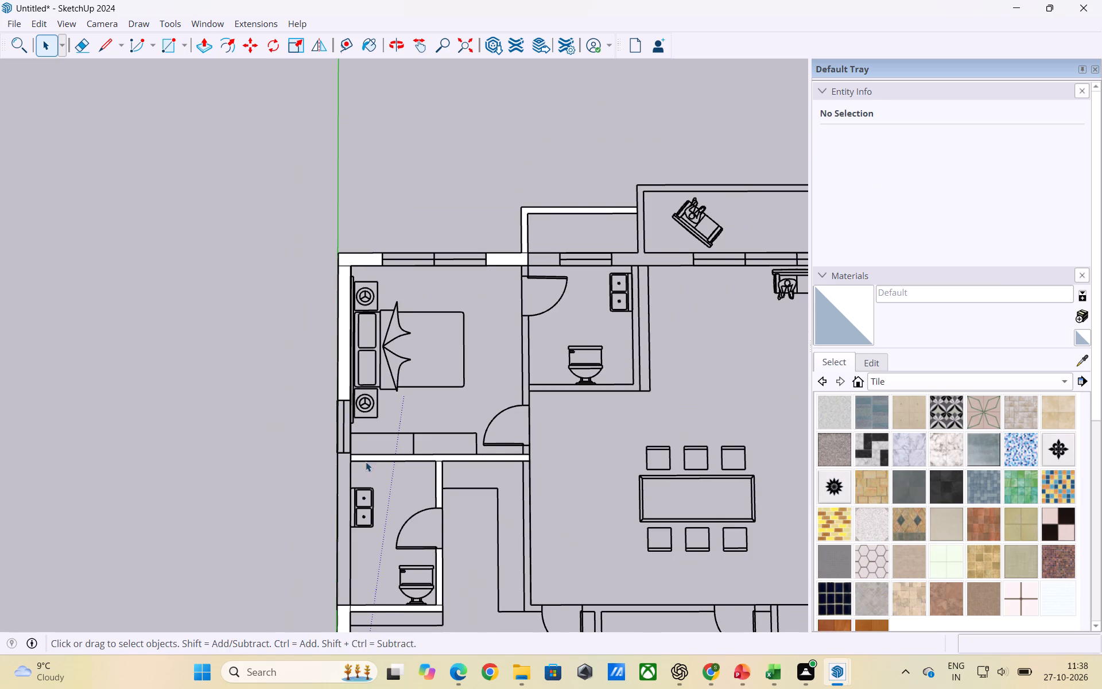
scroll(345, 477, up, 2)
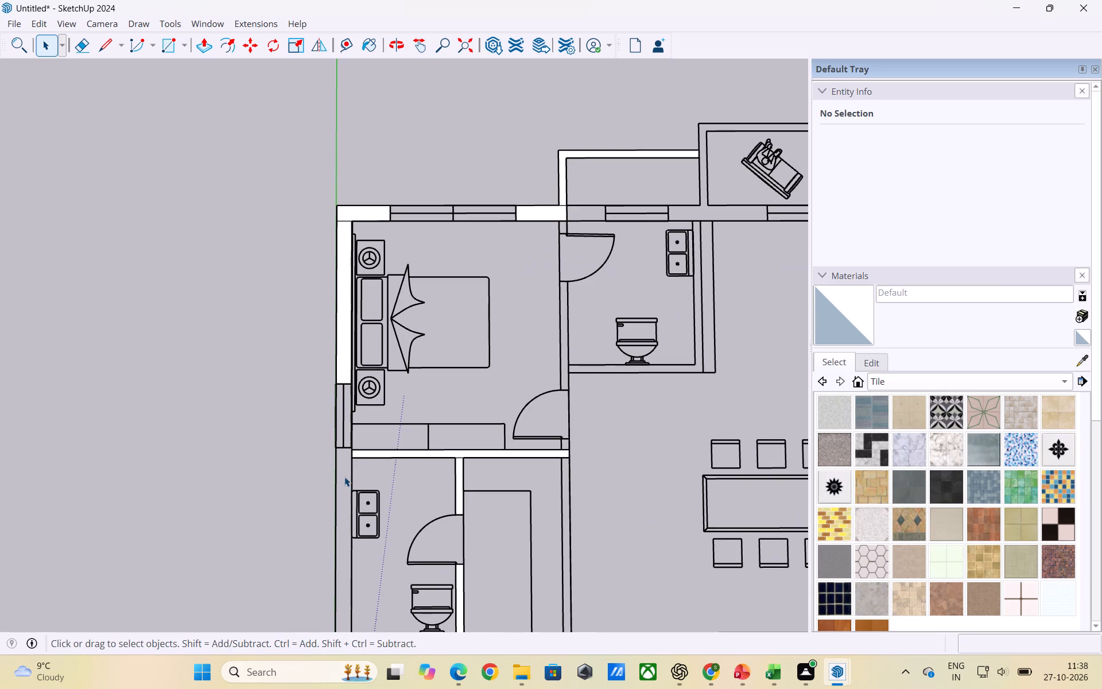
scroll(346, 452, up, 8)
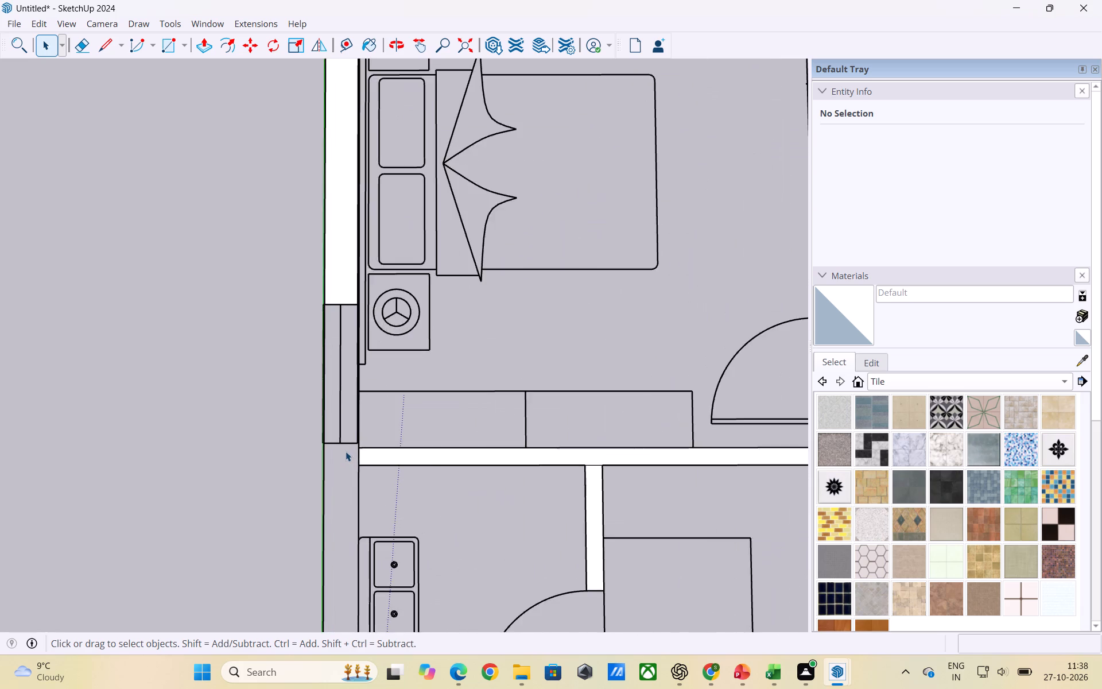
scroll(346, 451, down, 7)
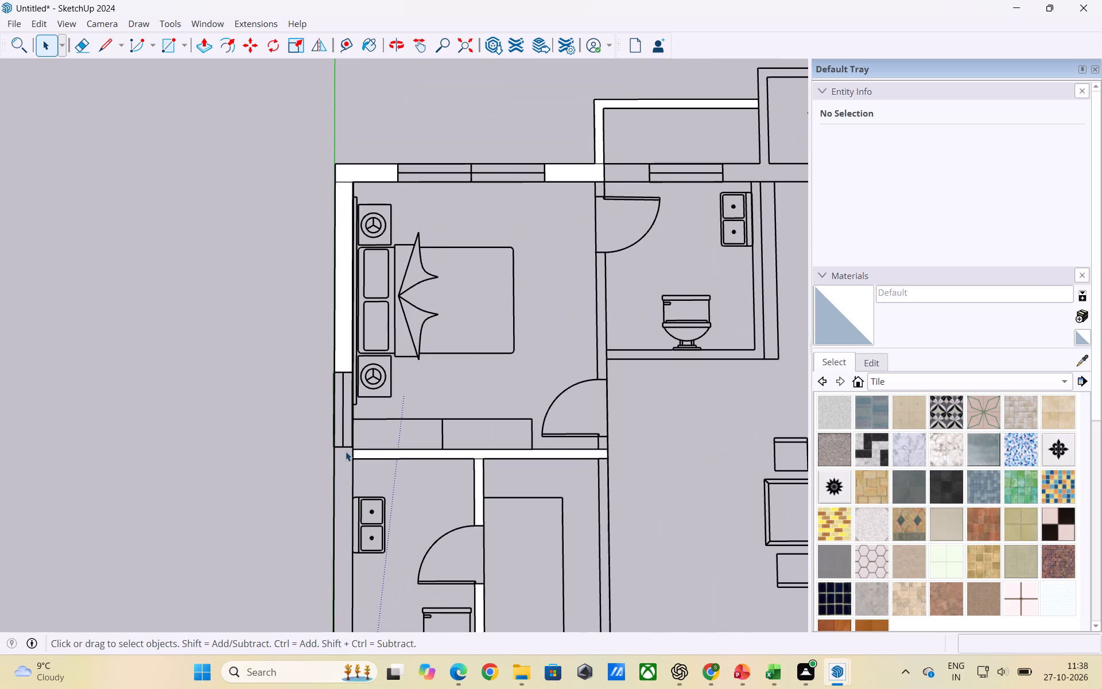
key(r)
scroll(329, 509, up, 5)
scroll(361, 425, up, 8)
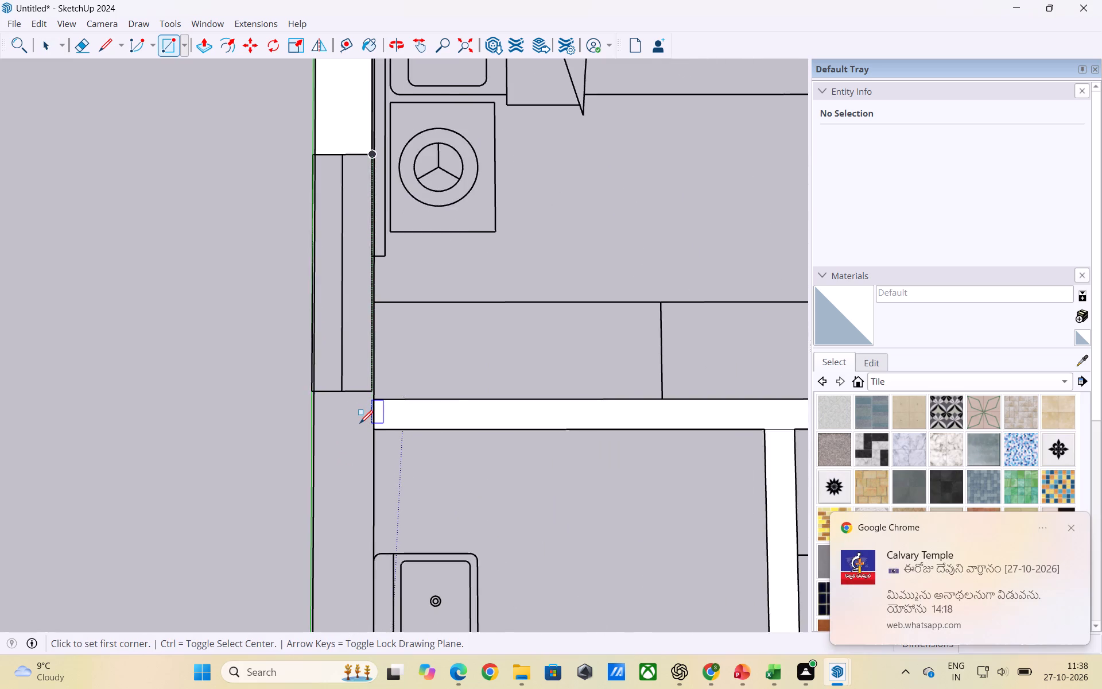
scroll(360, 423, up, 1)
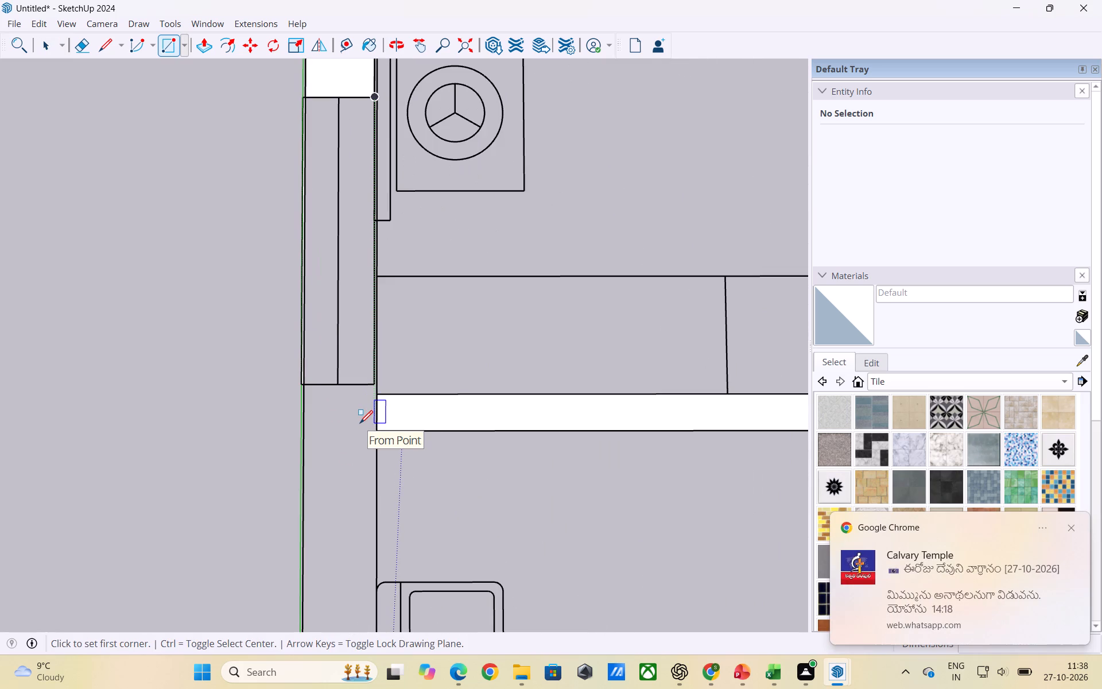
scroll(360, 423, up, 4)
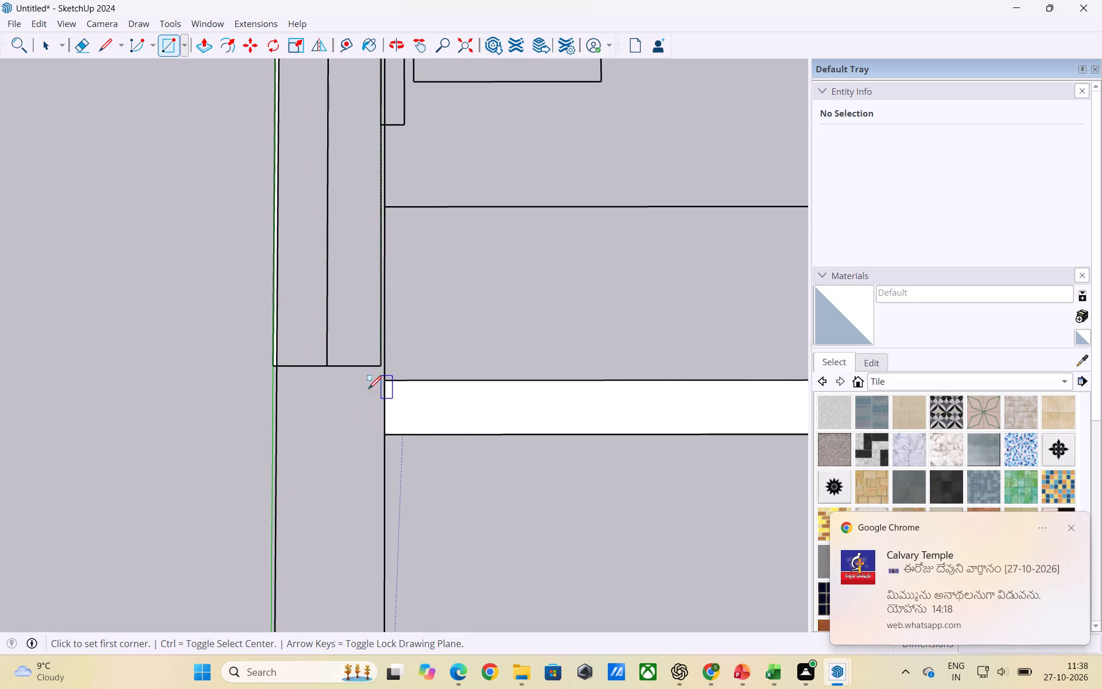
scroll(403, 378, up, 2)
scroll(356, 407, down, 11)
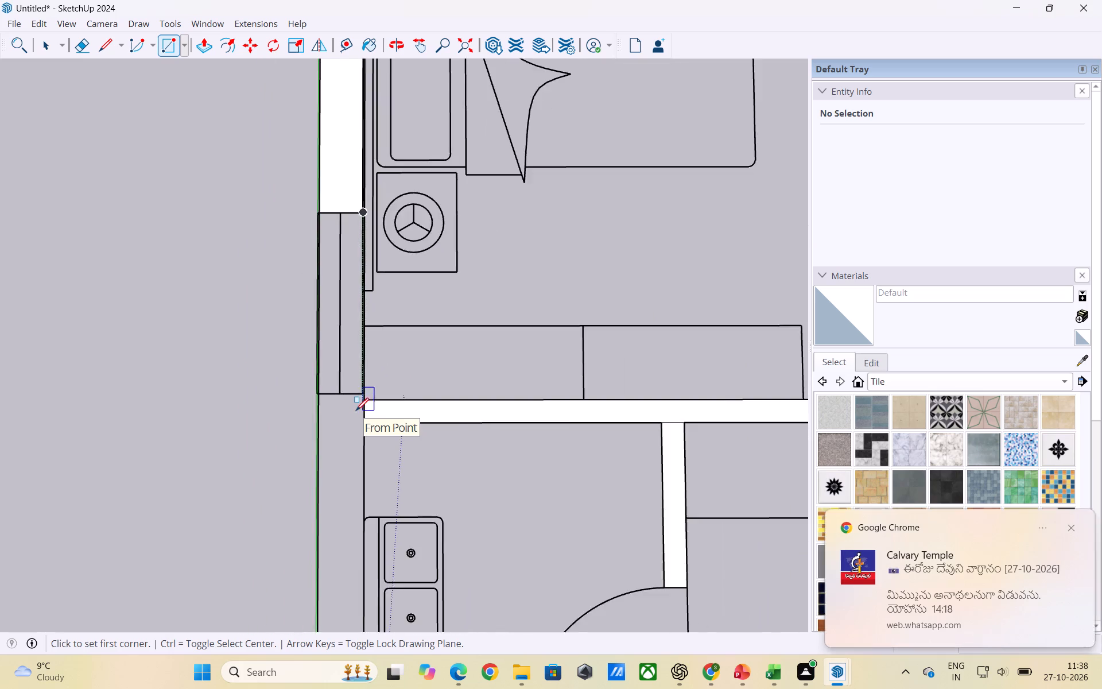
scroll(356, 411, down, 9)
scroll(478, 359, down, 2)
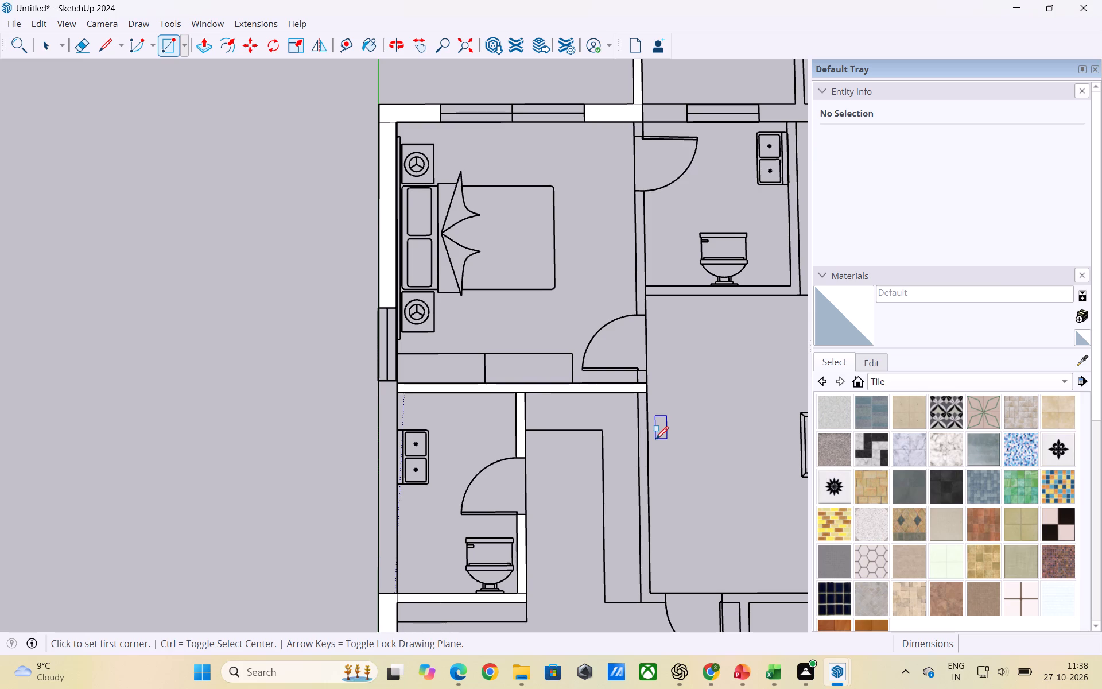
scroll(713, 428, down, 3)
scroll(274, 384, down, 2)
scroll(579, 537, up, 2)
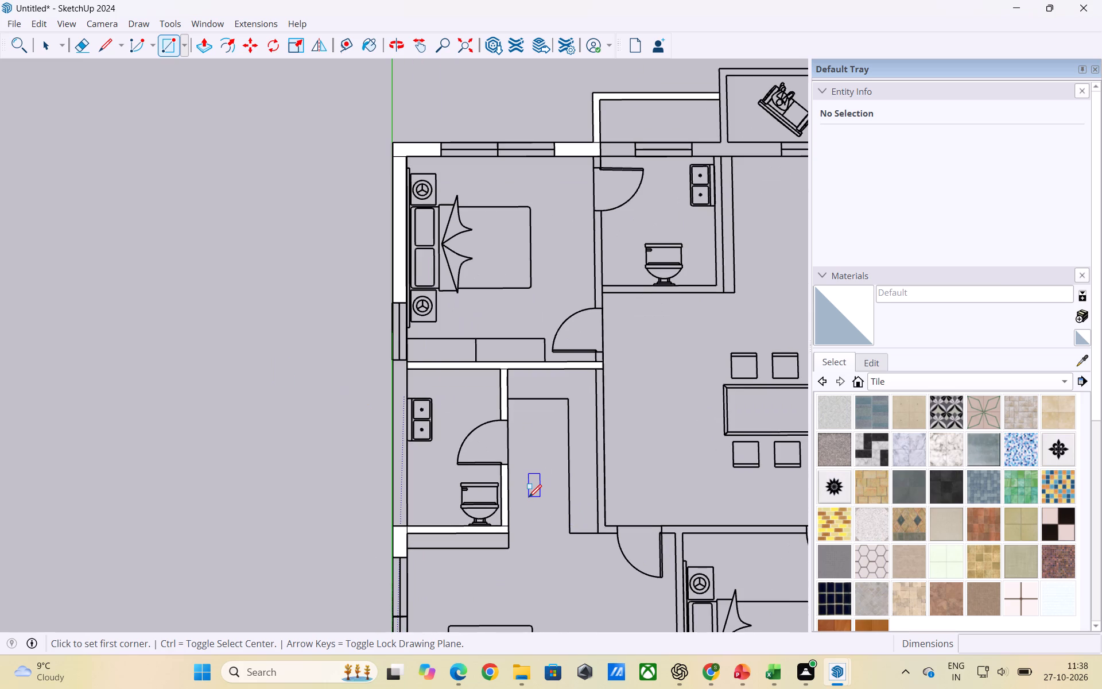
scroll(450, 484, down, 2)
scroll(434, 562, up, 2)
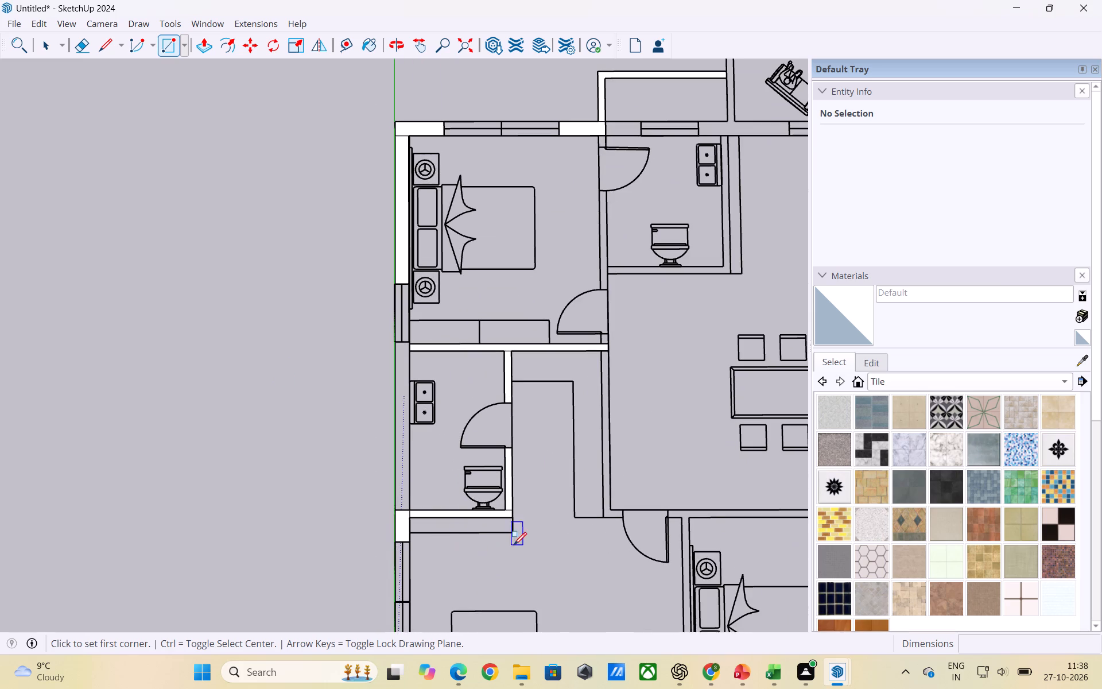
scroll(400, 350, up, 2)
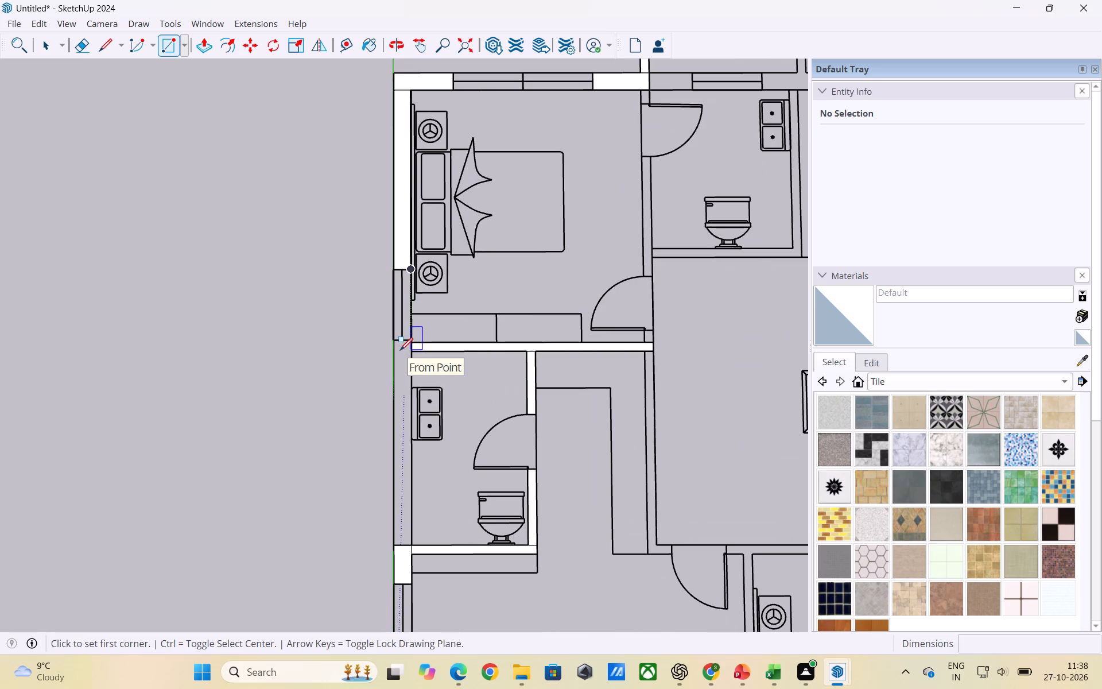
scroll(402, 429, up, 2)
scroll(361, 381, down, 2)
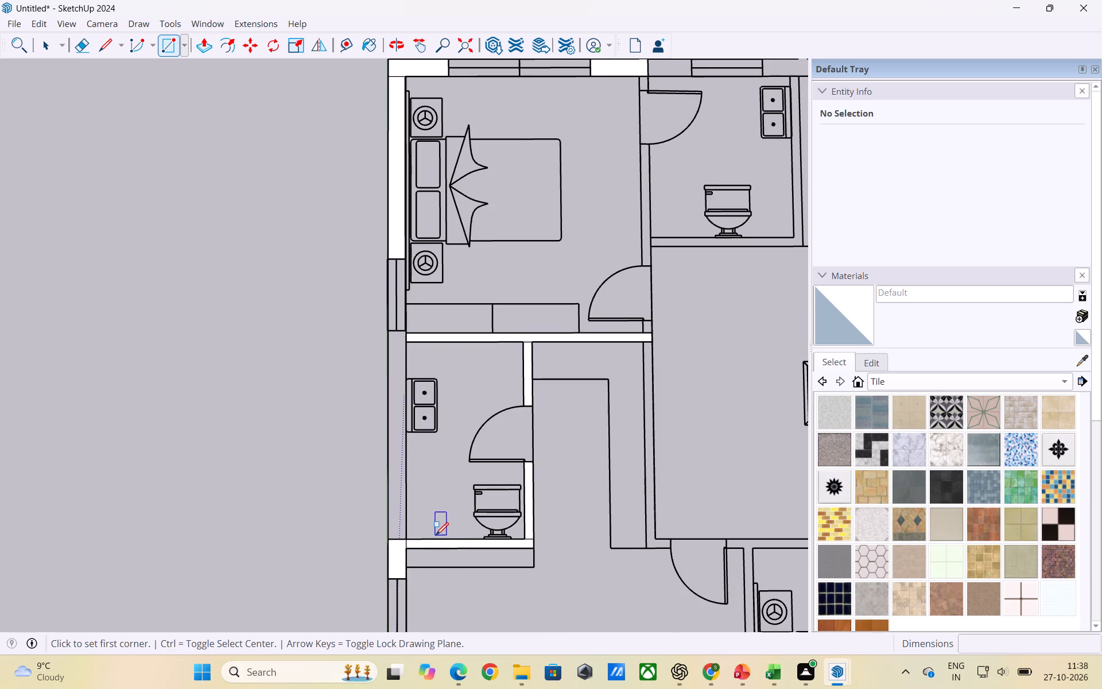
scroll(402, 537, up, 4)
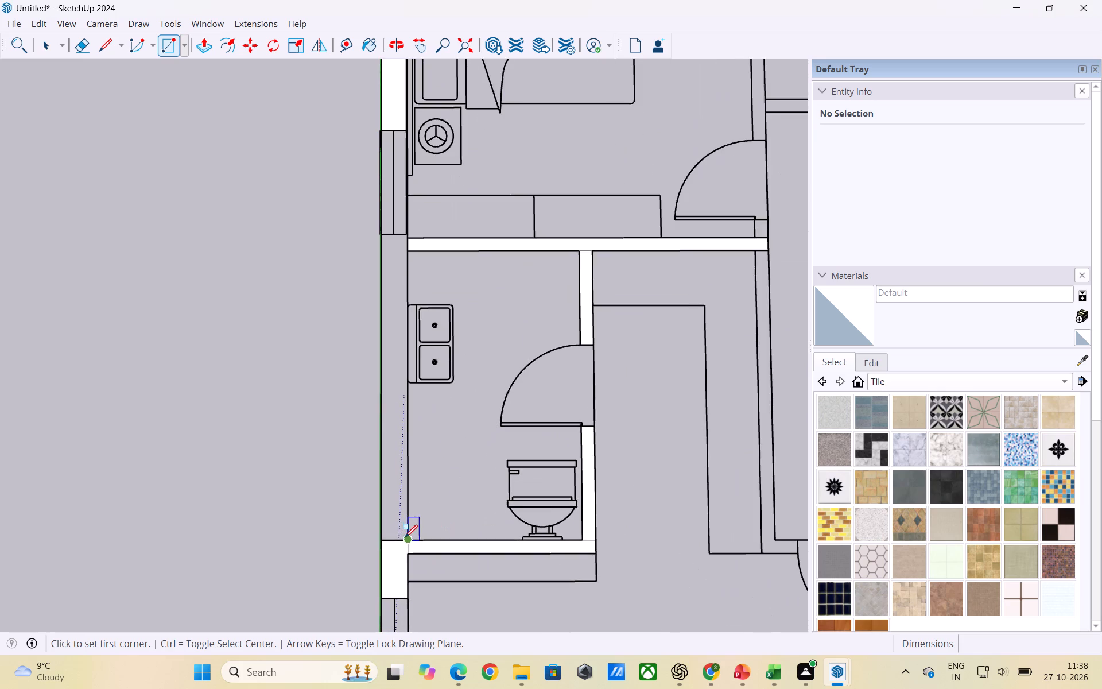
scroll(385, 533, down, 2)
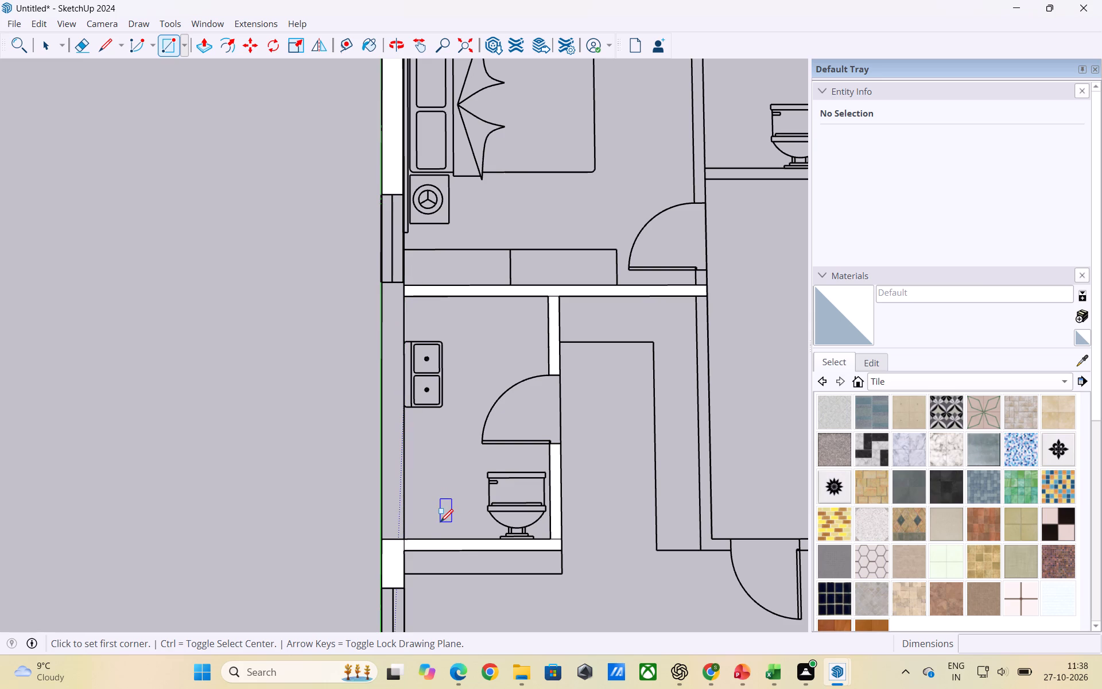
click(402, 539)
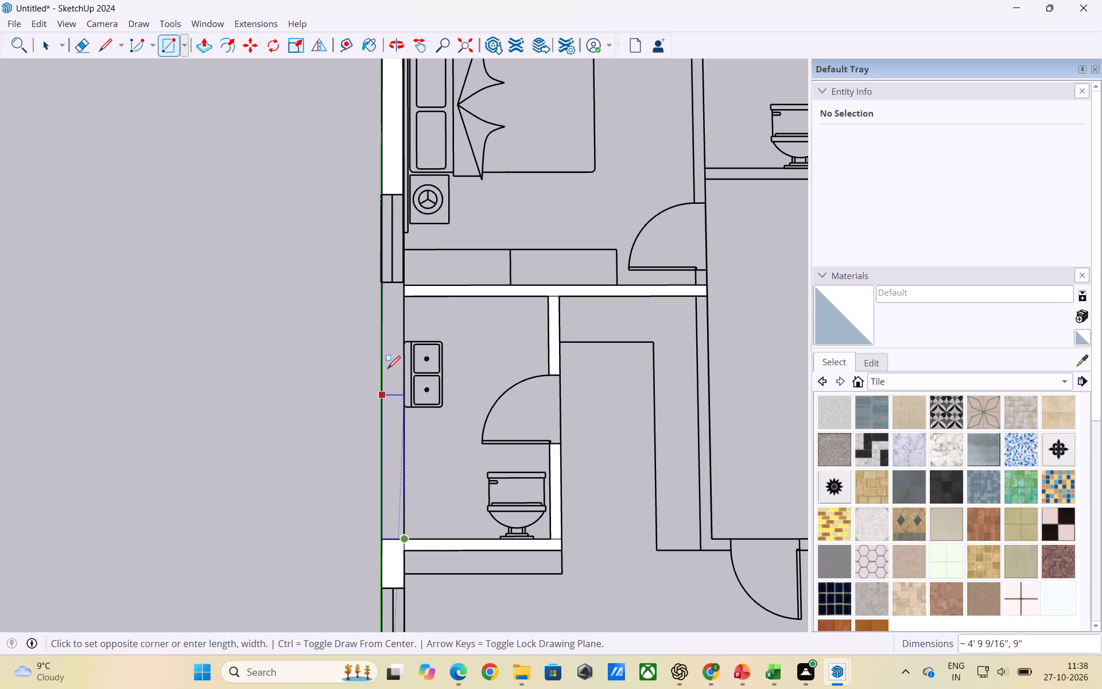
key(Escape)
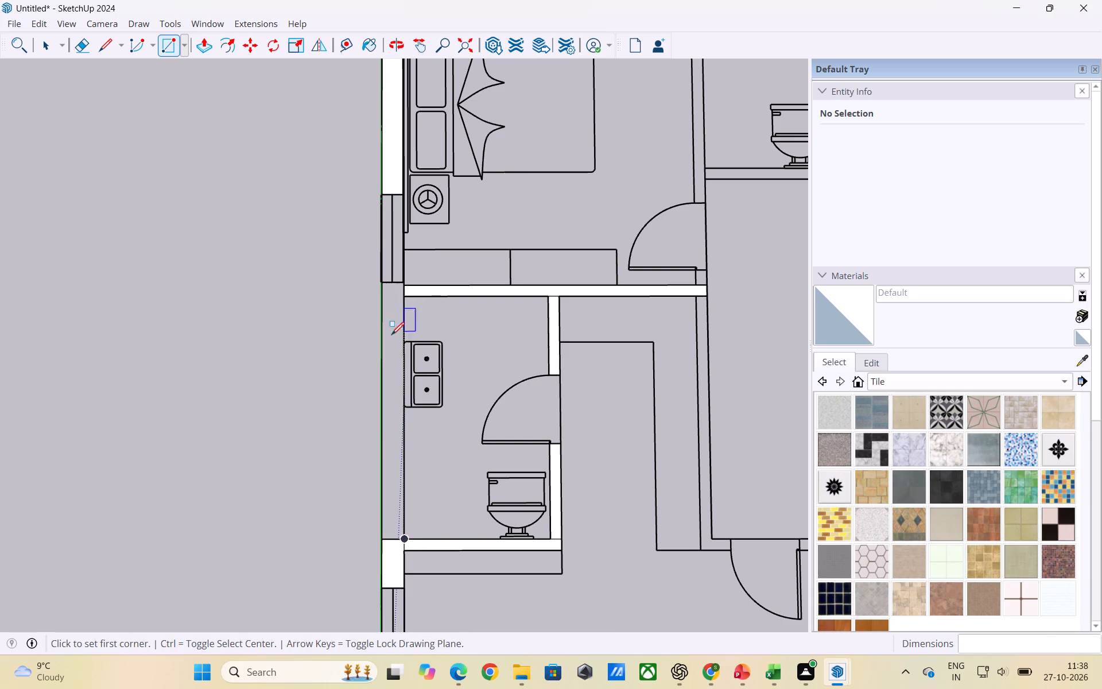
Draw a wall rectangle about 7 1/4" by 4 1/2" between the corner bedroom's exterior wall and the attached bathroom door.
scroll(372, 440, down, 3)
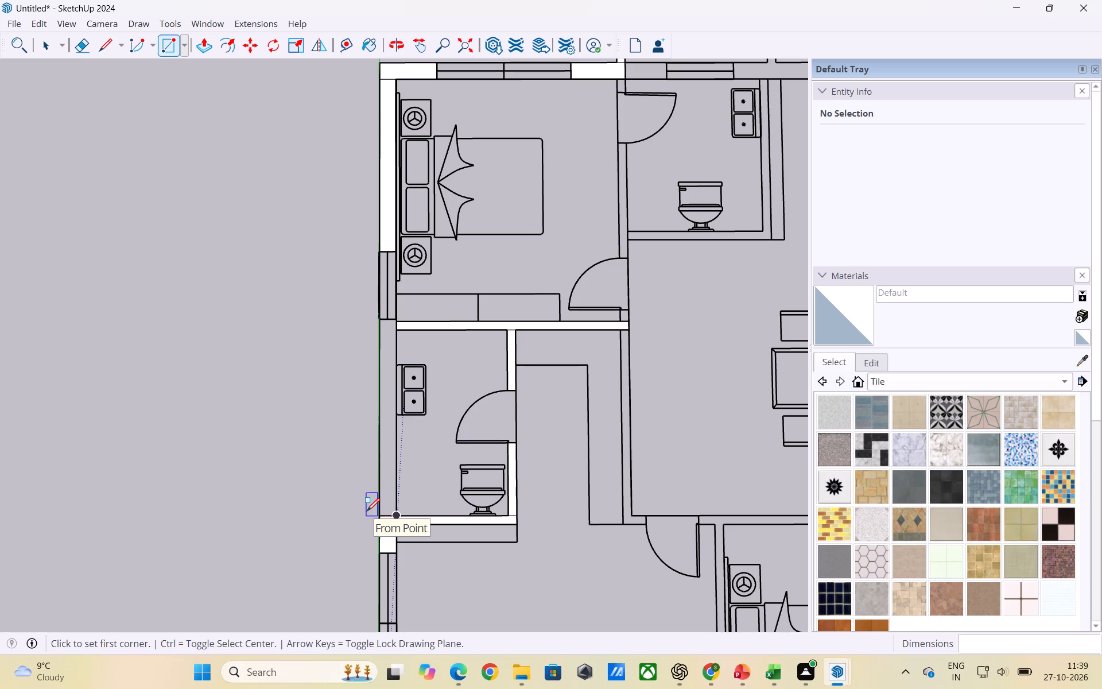
scroll(381, 475, down, 1)
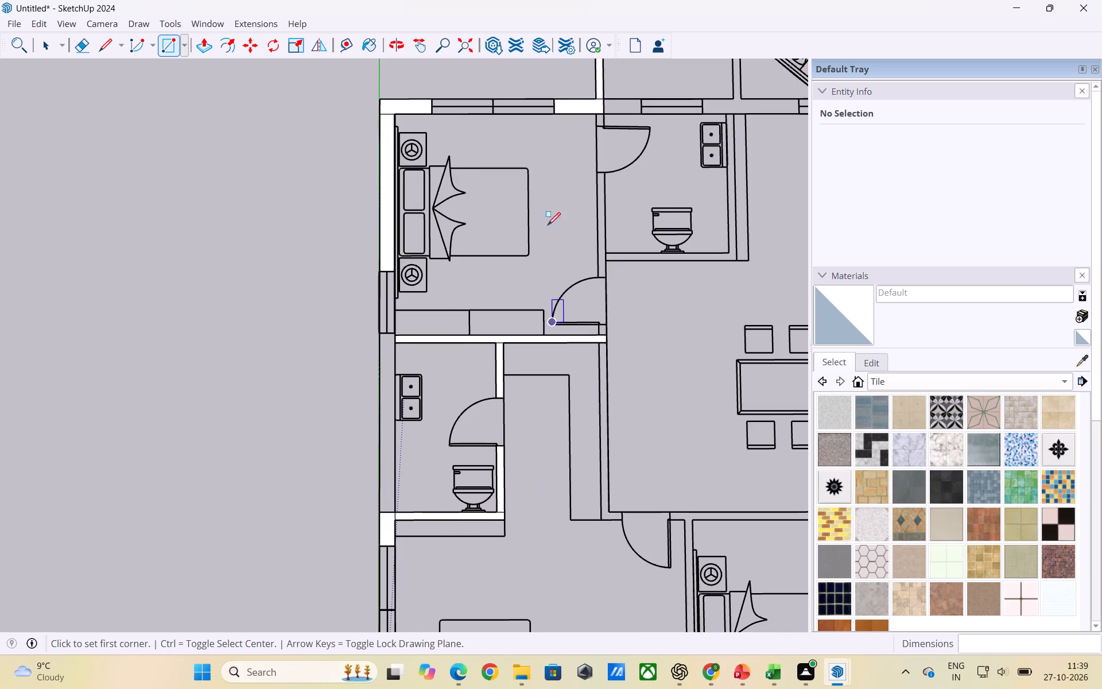
scroll(626, 185, up, 1)
scroll(658, 304, down, 1)
scroll(608, 114, up, 2)
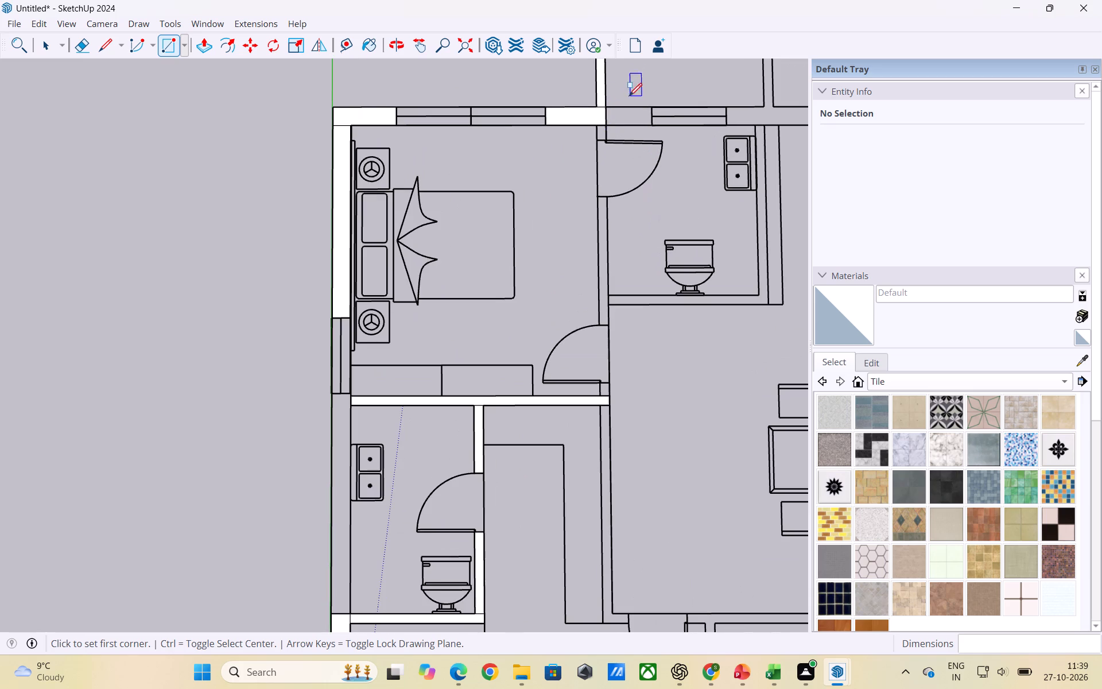
scroll(584, 94, up, 4)
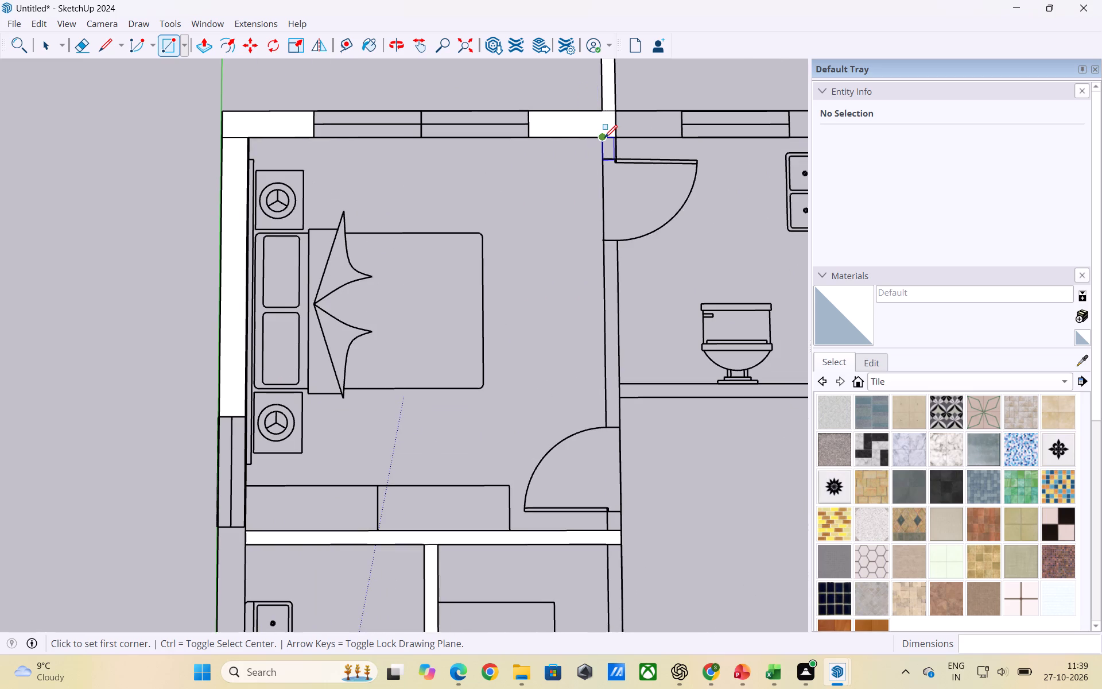
click(604, 138)
scroll(616, 156, up, 5)
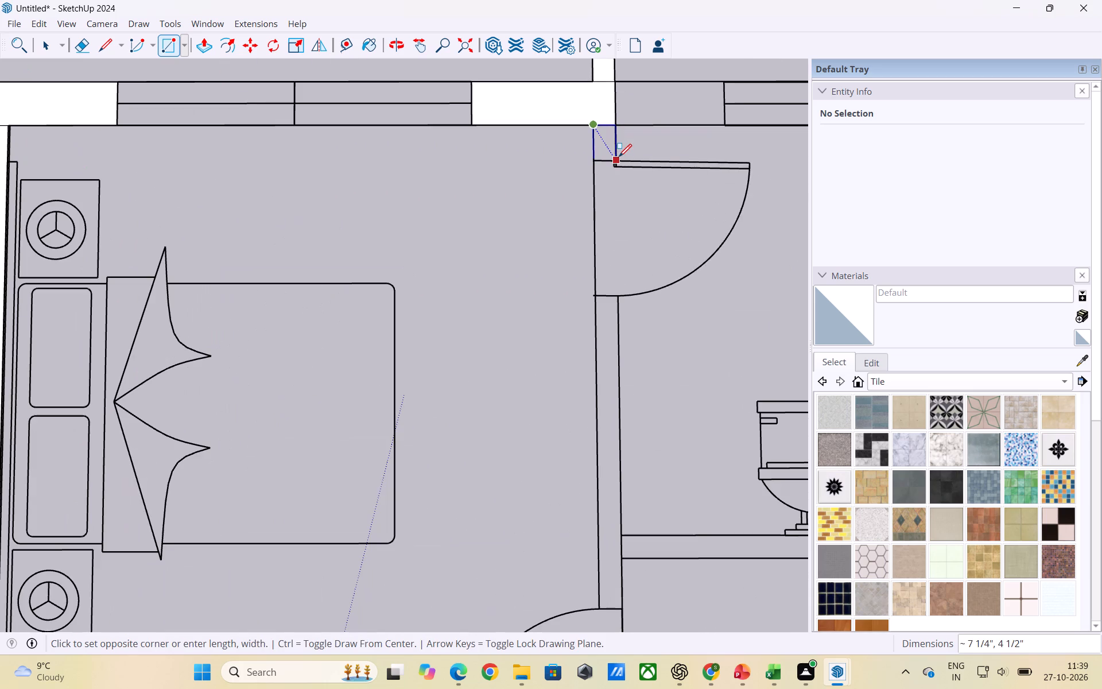
scroll(619, 157, up, 2)
click(619, 157)
scroll(546, 158, down, 6)
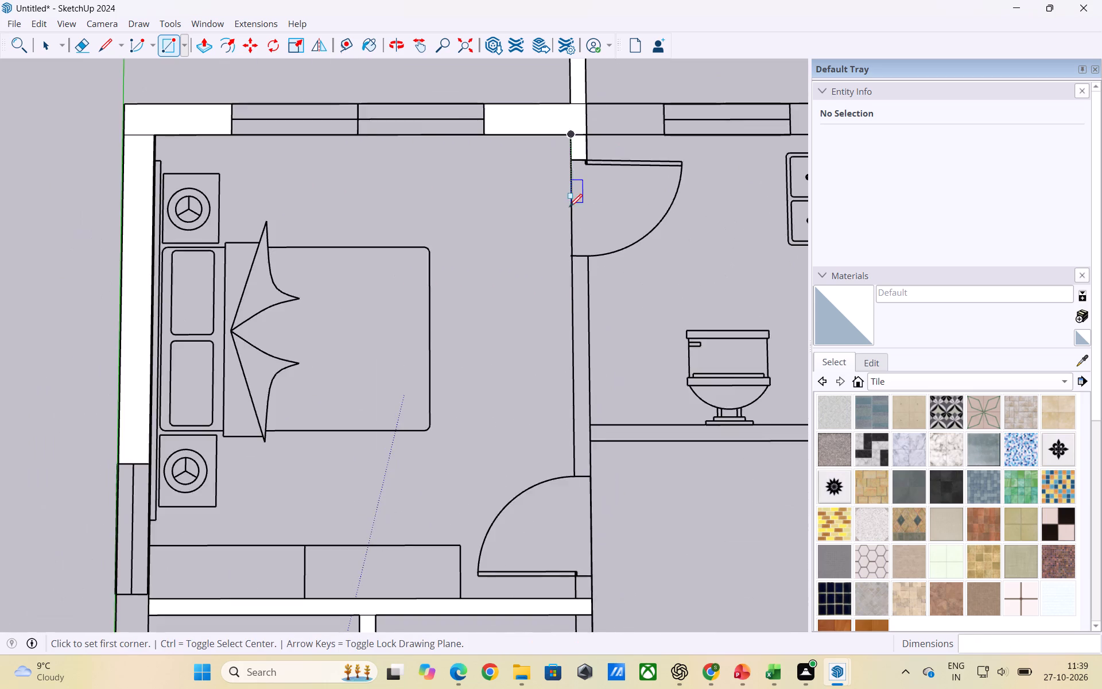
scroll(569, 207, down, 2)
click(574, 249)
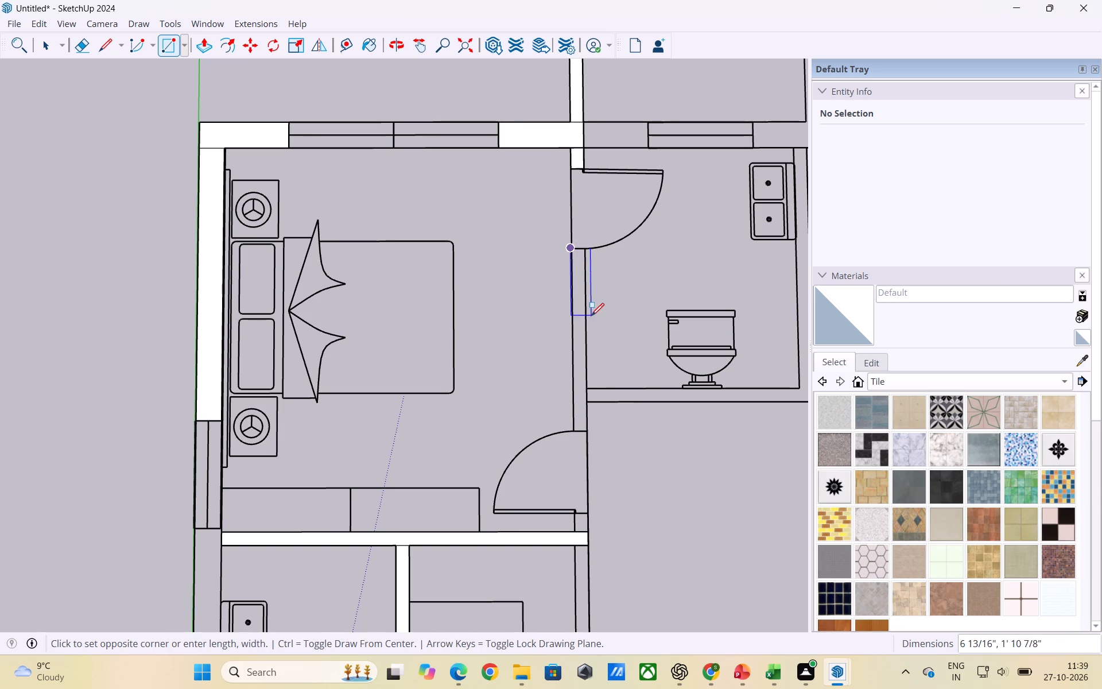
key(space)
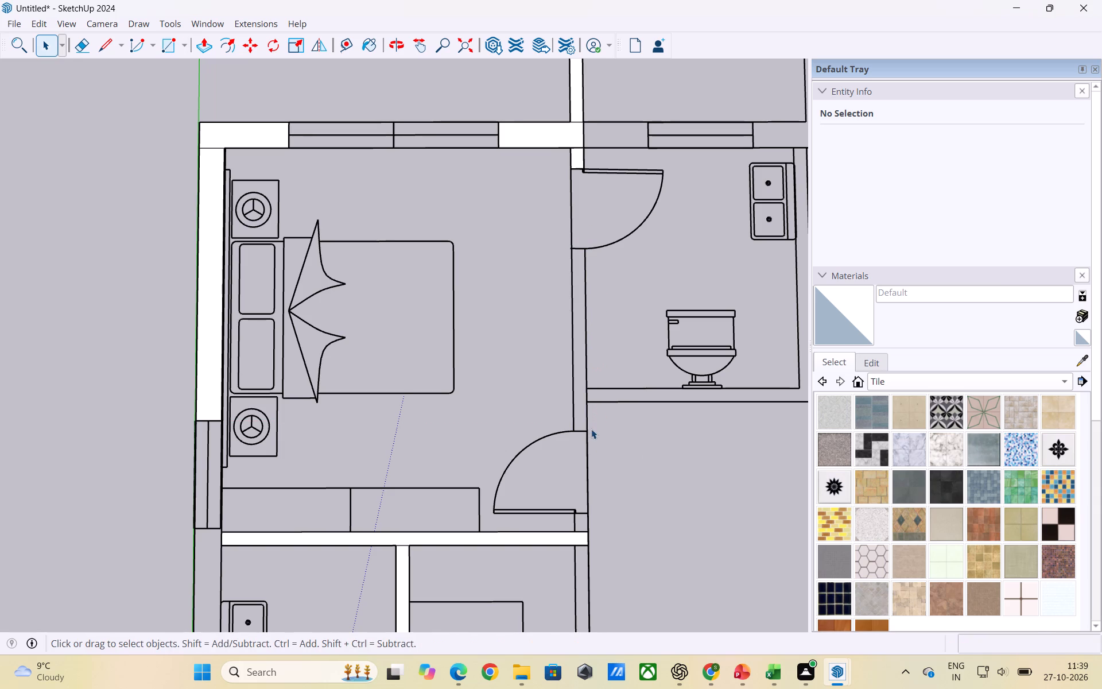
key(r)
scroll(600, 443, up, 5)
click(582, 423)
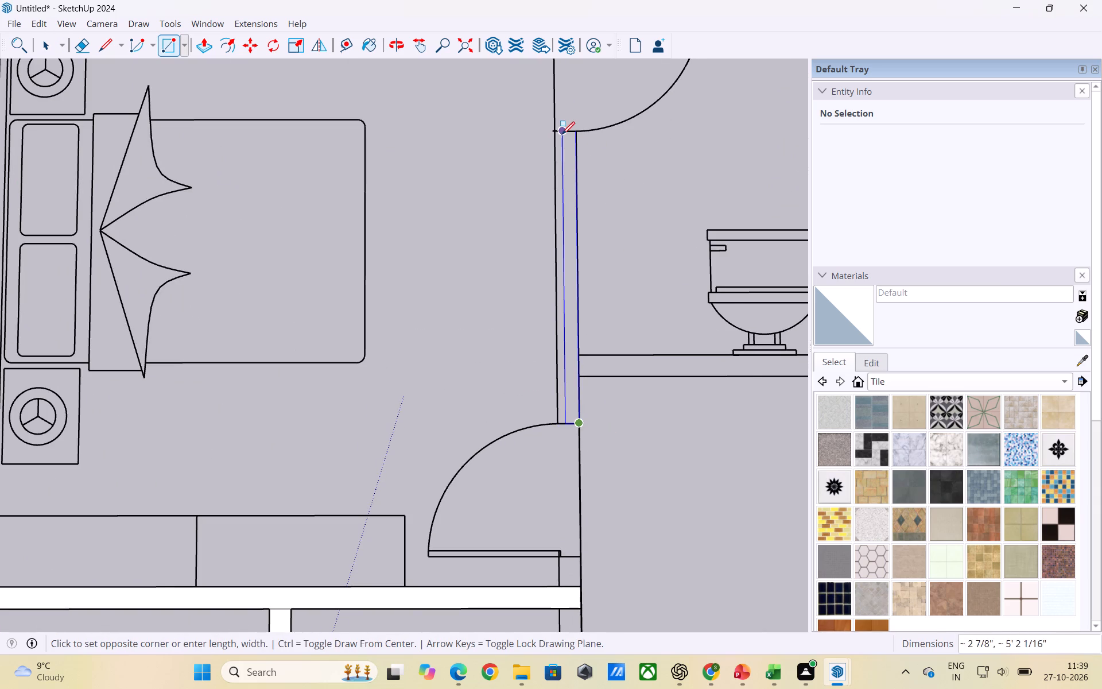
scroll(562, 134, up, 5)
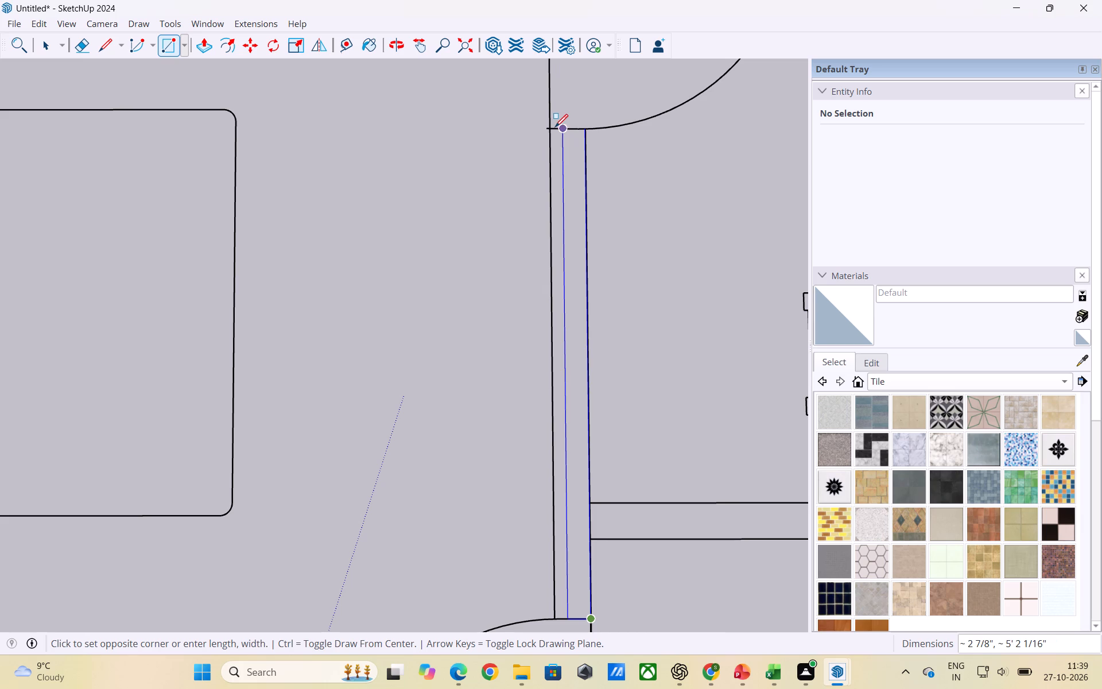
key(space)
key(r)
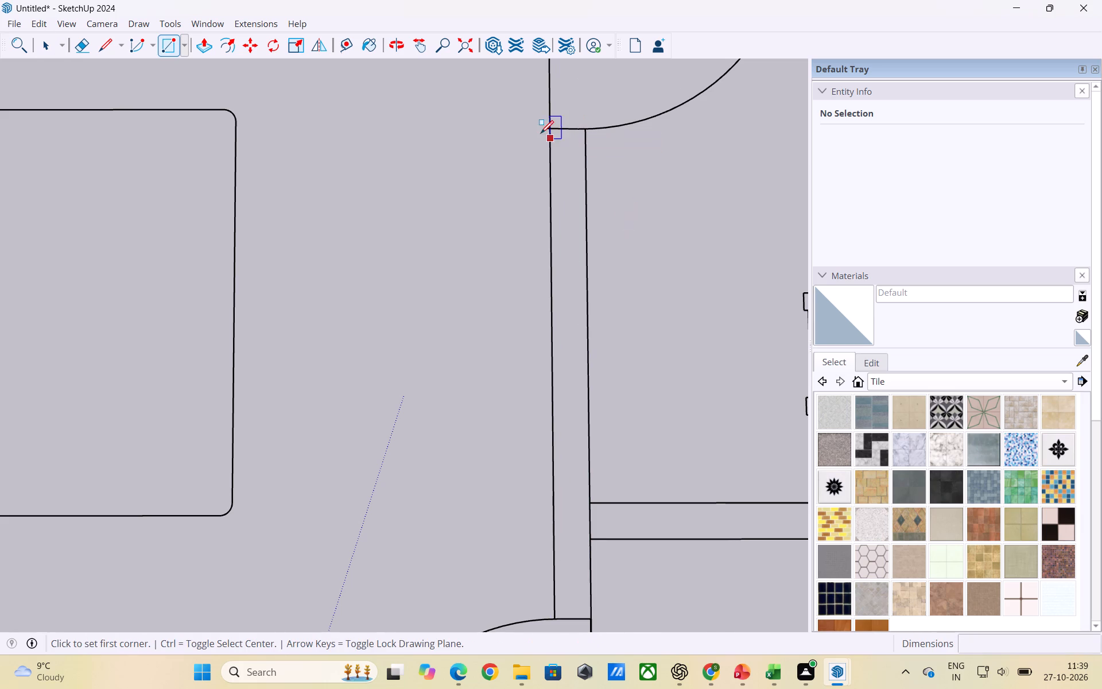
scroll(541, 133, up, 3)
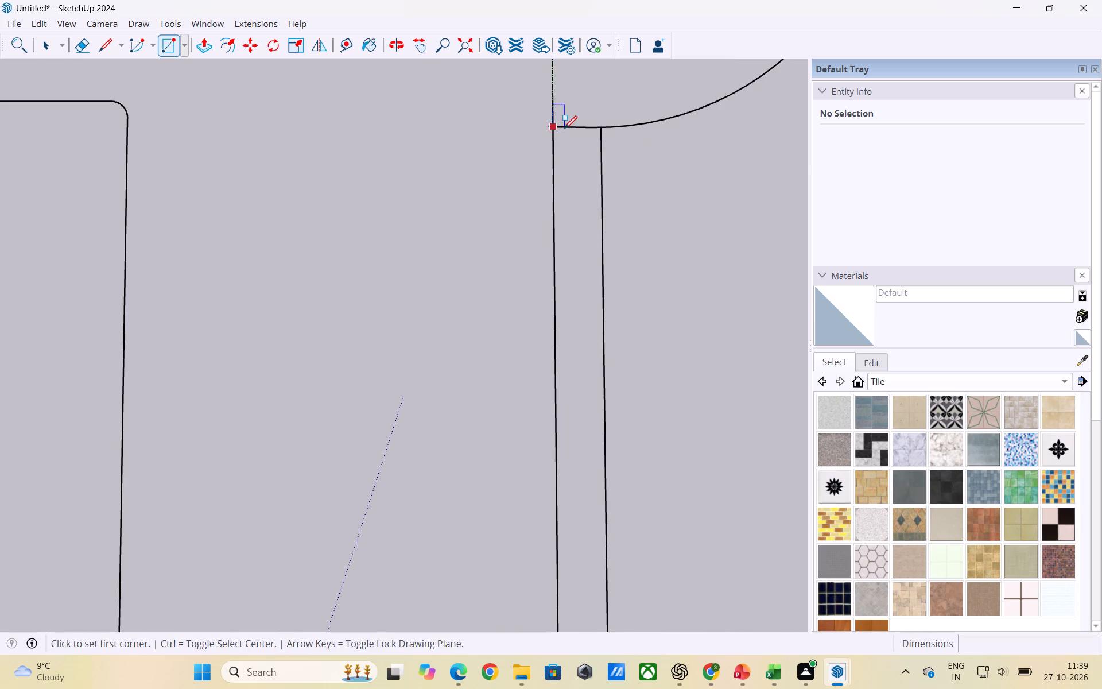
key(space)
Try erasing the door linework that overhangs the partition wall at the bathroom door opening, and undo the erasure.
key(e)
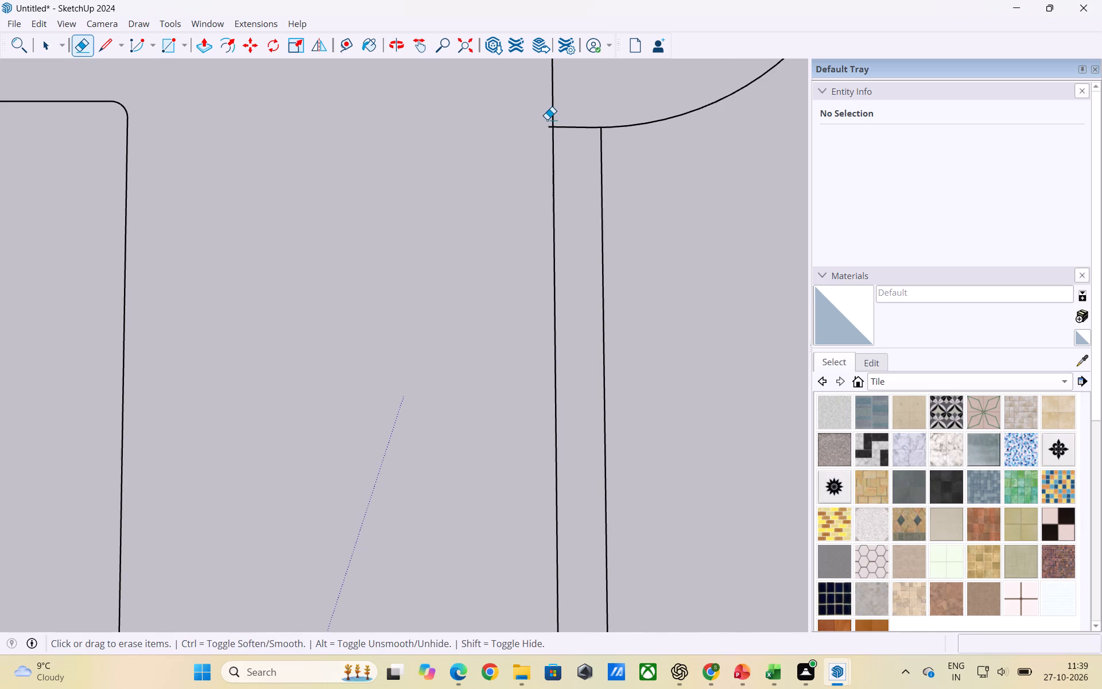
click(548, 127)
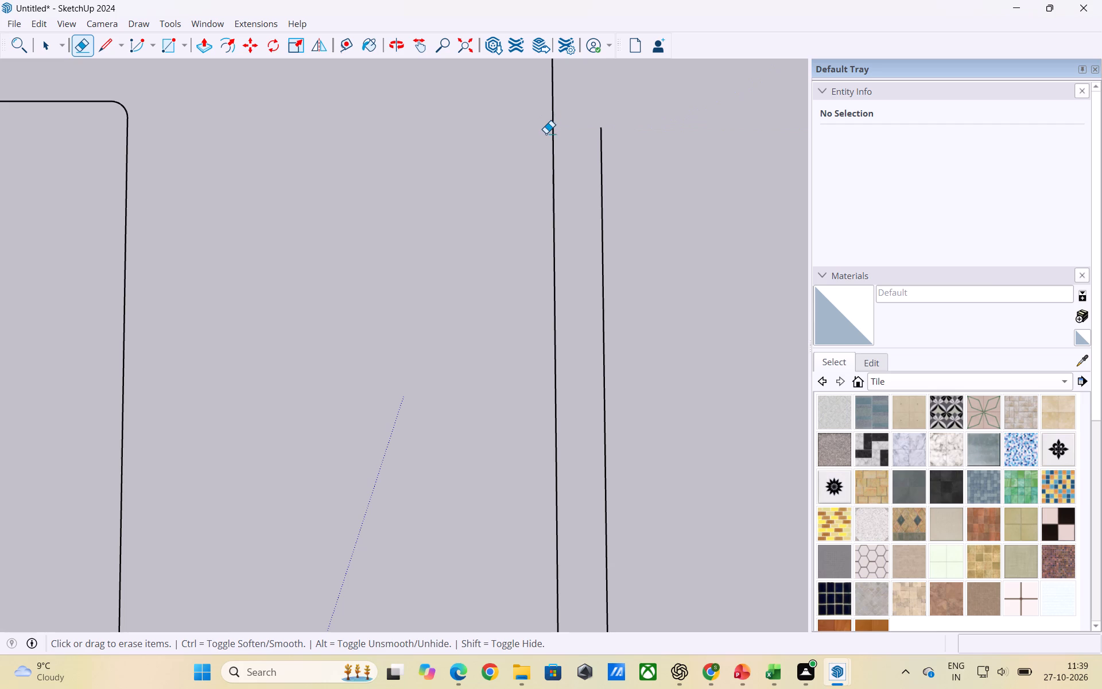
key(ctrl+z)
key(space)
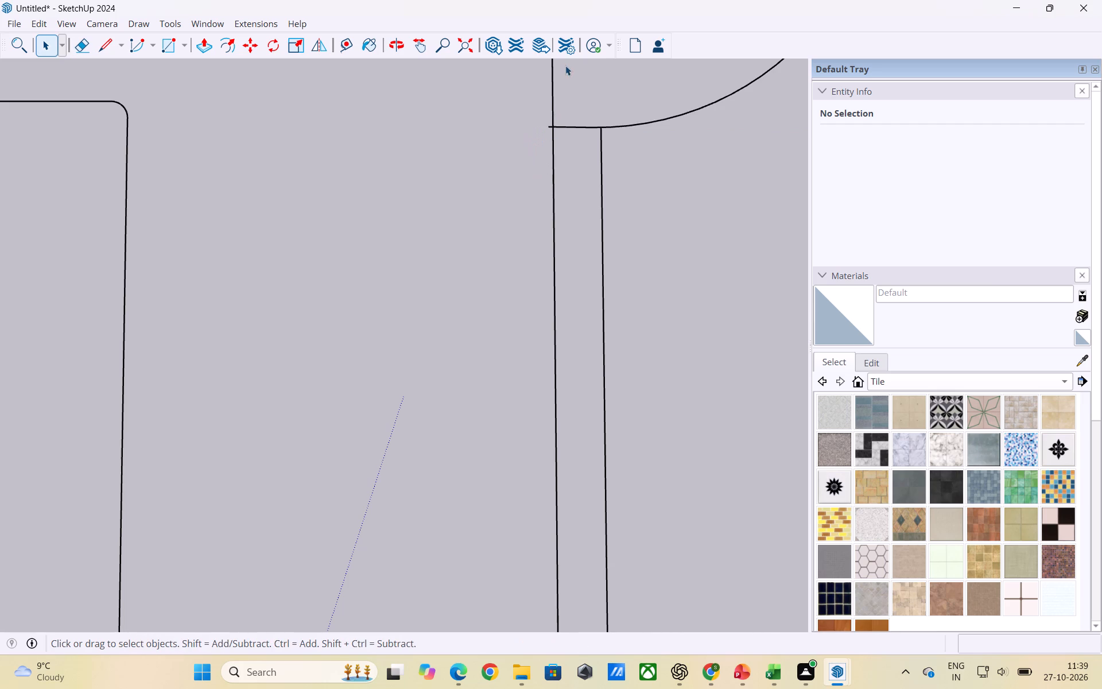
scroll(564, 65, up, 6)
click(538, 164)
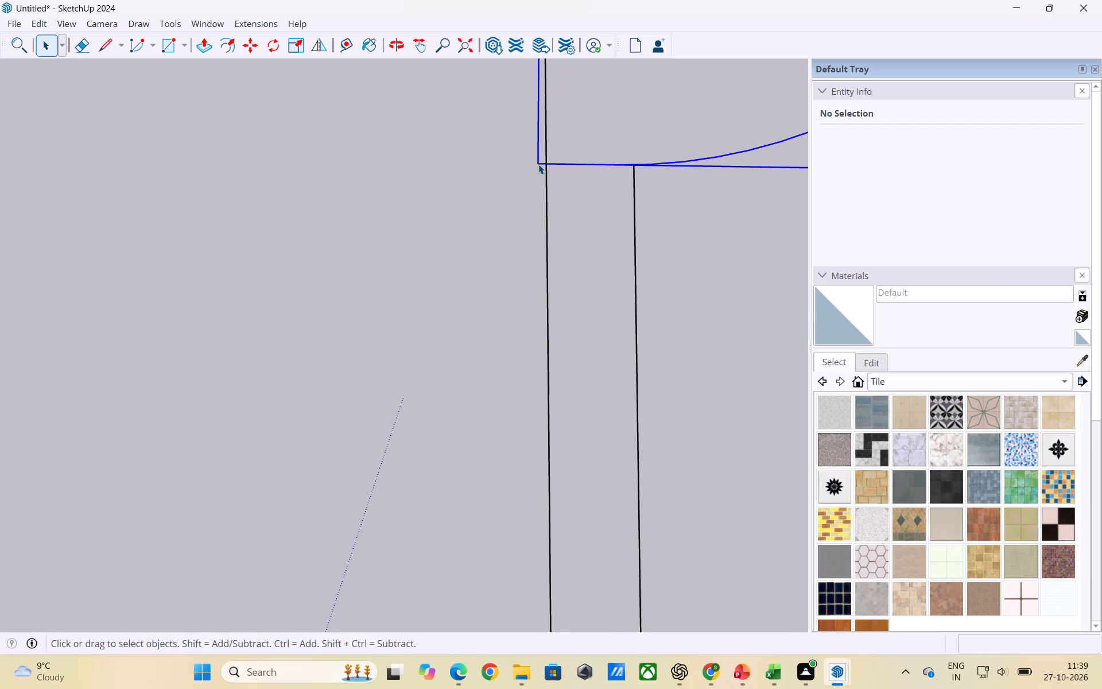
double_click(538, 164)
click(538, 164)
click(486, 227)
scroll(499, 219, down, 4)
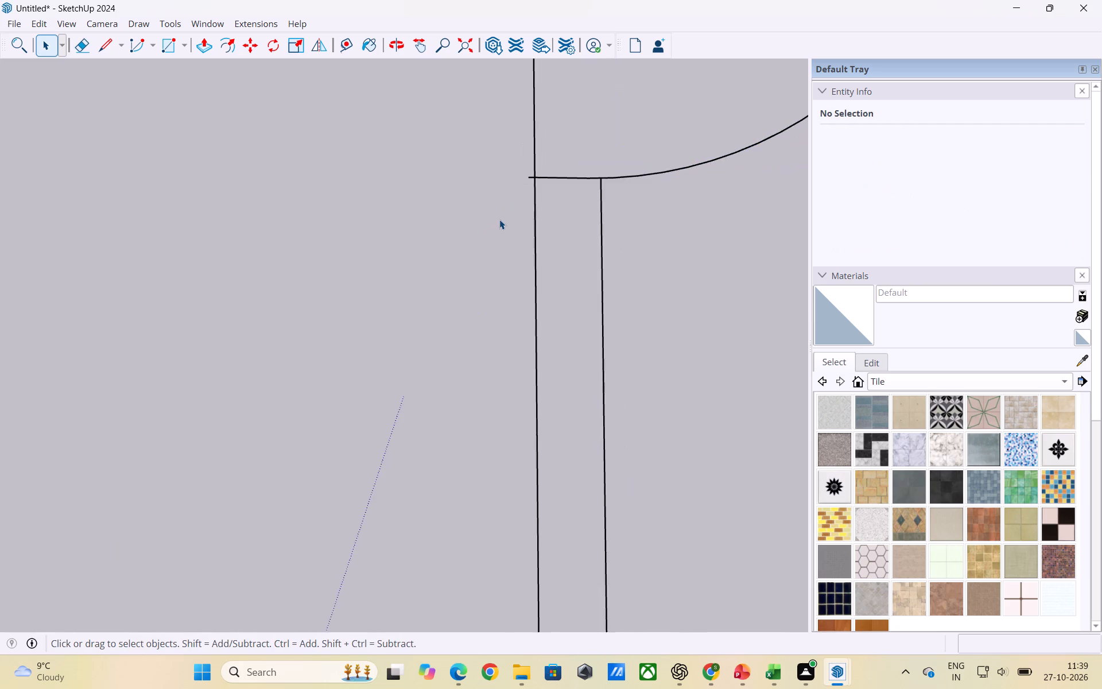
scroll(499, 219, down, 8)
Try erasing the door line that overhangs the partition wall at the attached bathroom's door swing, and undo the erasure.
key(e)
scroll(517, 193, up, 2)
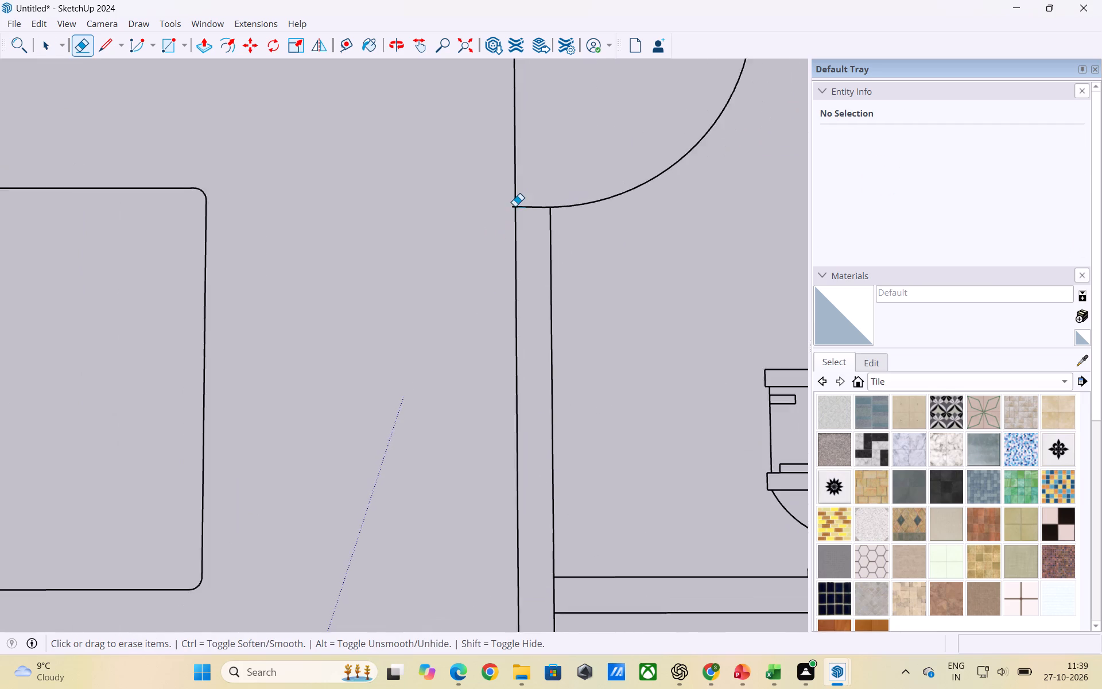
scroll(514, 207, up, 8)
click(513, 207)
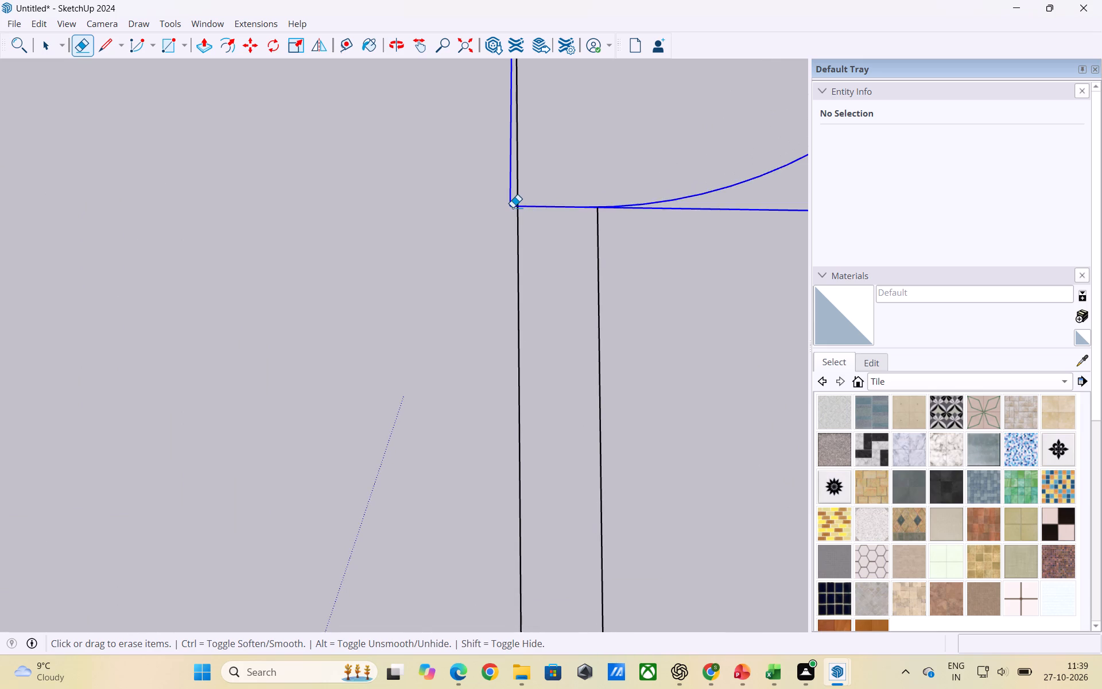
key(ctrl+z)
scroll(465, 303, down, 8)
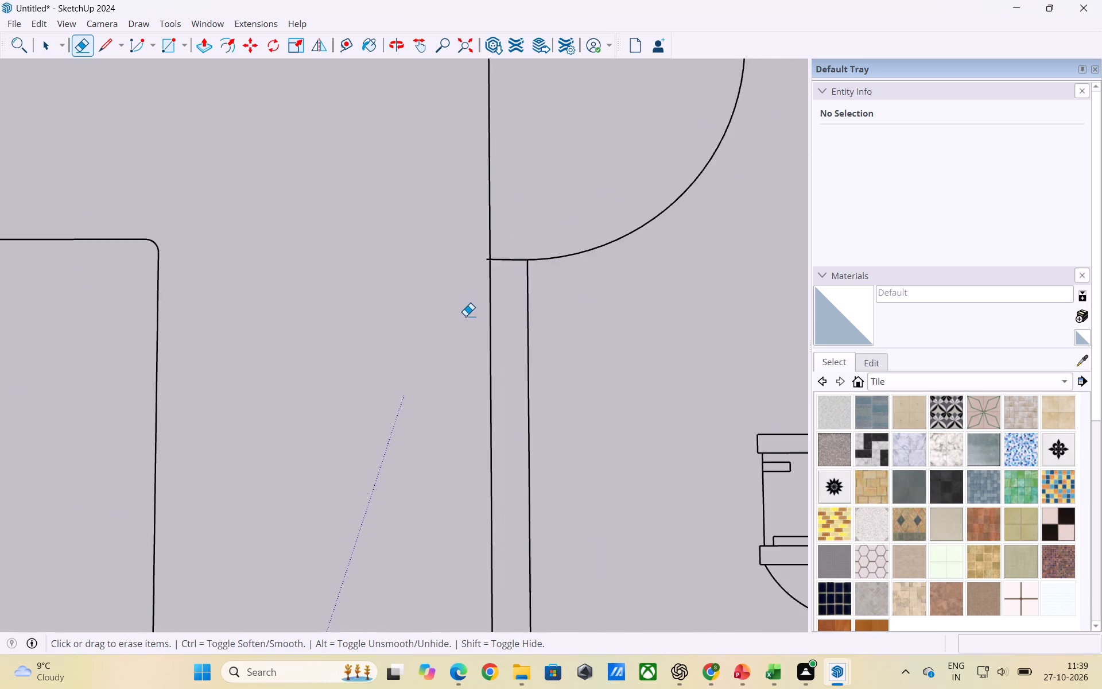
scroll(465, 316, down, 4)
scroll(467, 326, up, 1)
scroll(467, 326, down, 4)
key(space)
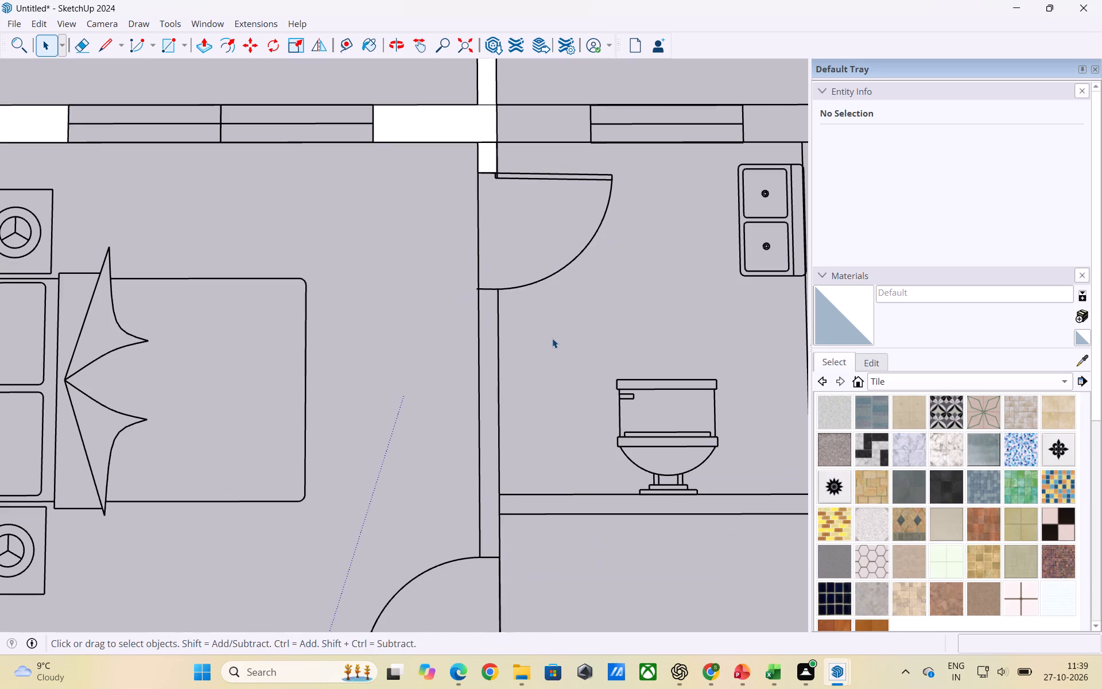
Draw a wall rectangle about 4 9/16" by 5' 2" along the partition, from the attached bathroom door to the corner bedroom's entrance door.
key(r)
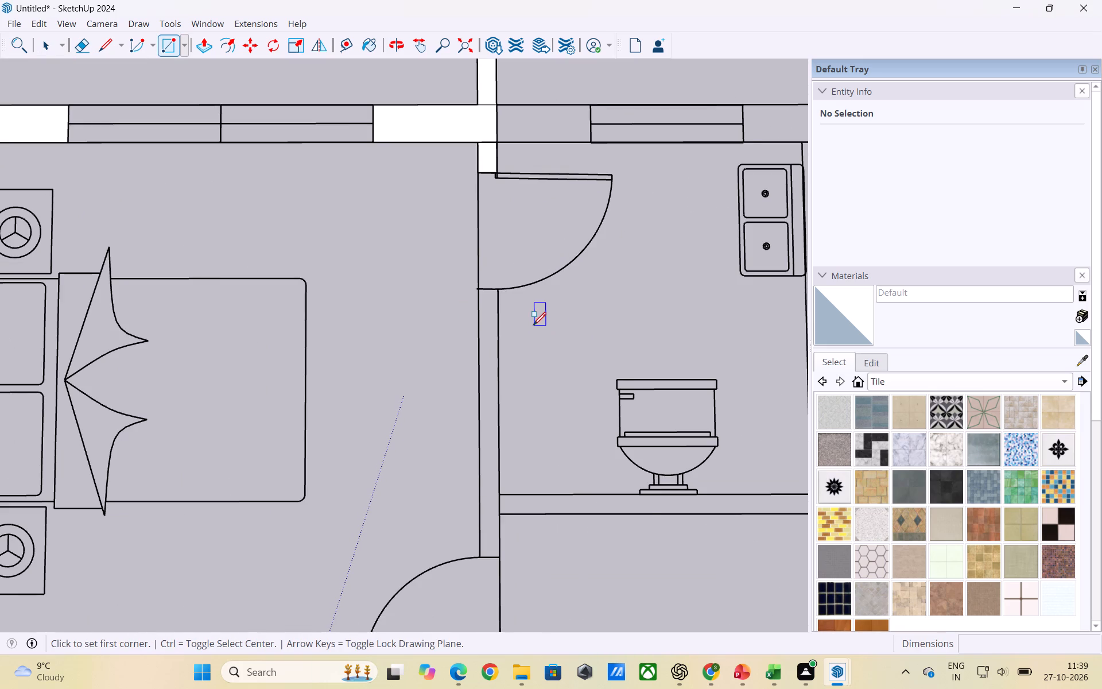
scroll(529, 325, up, 6)
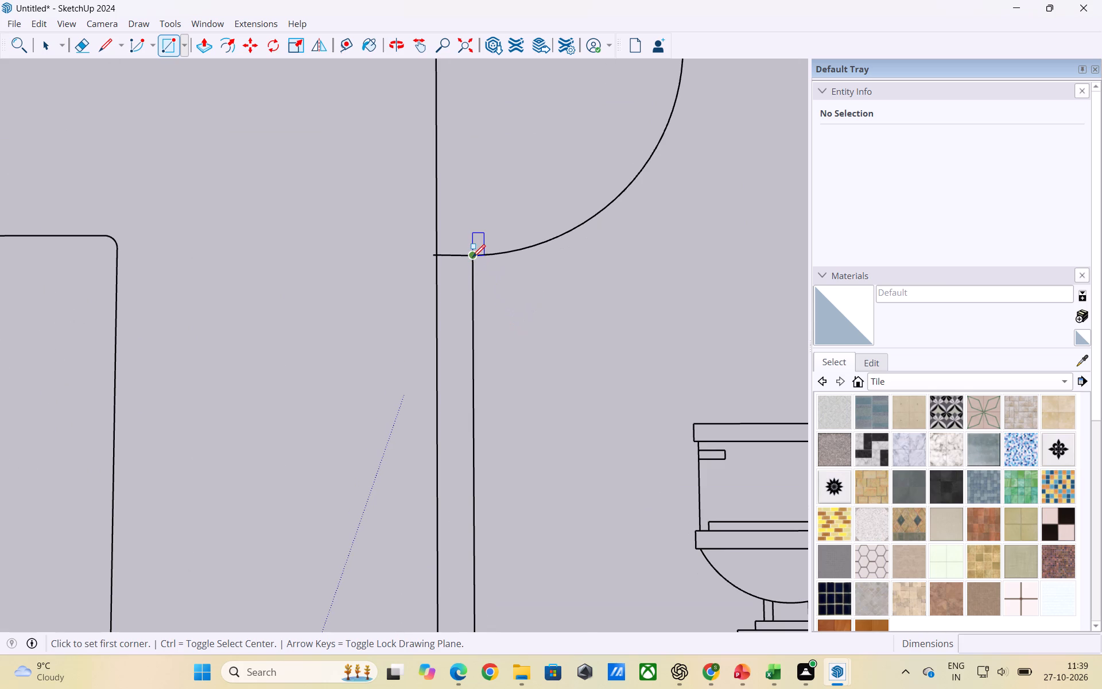
click(472, 257)
scroll(456, 405, down, 6)
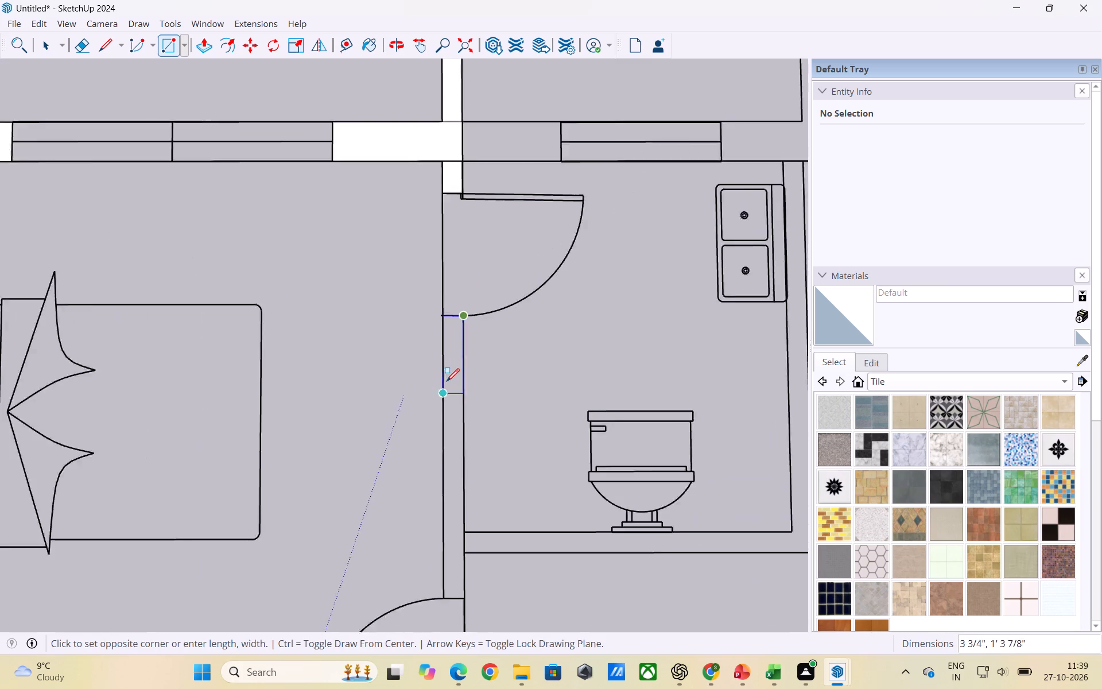
scroll(447, 381, down, 3)
scroll(446, 377, up, 1)
scroll(446, 377, down, 3)
scroll(453, 508, up, 3)
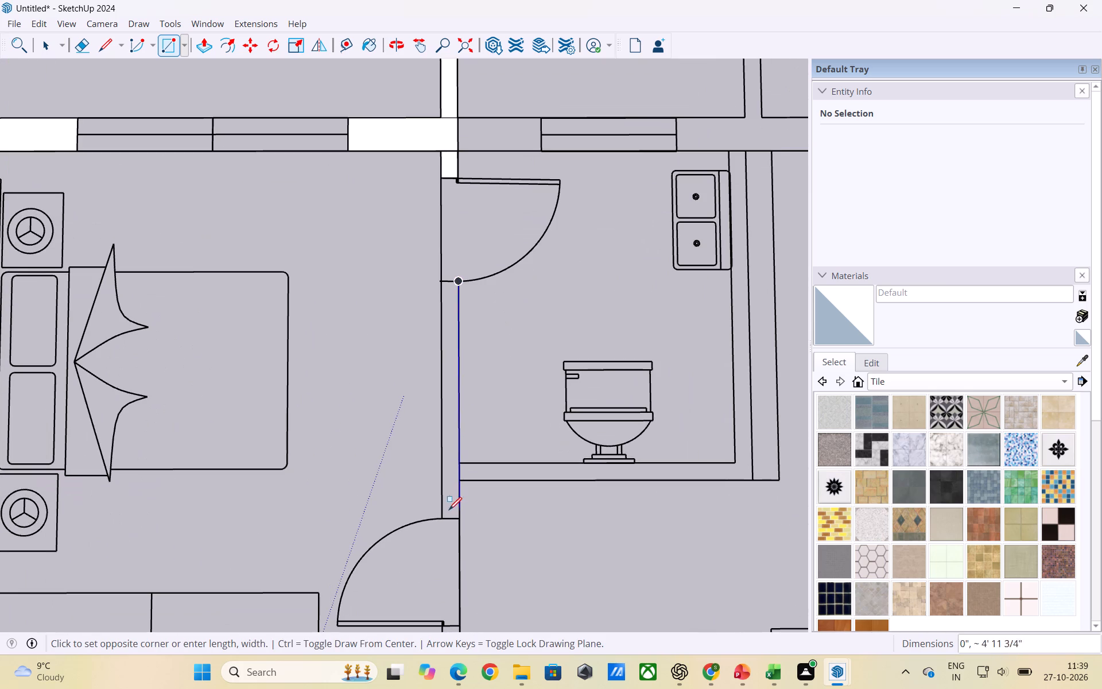
click(443, 522)
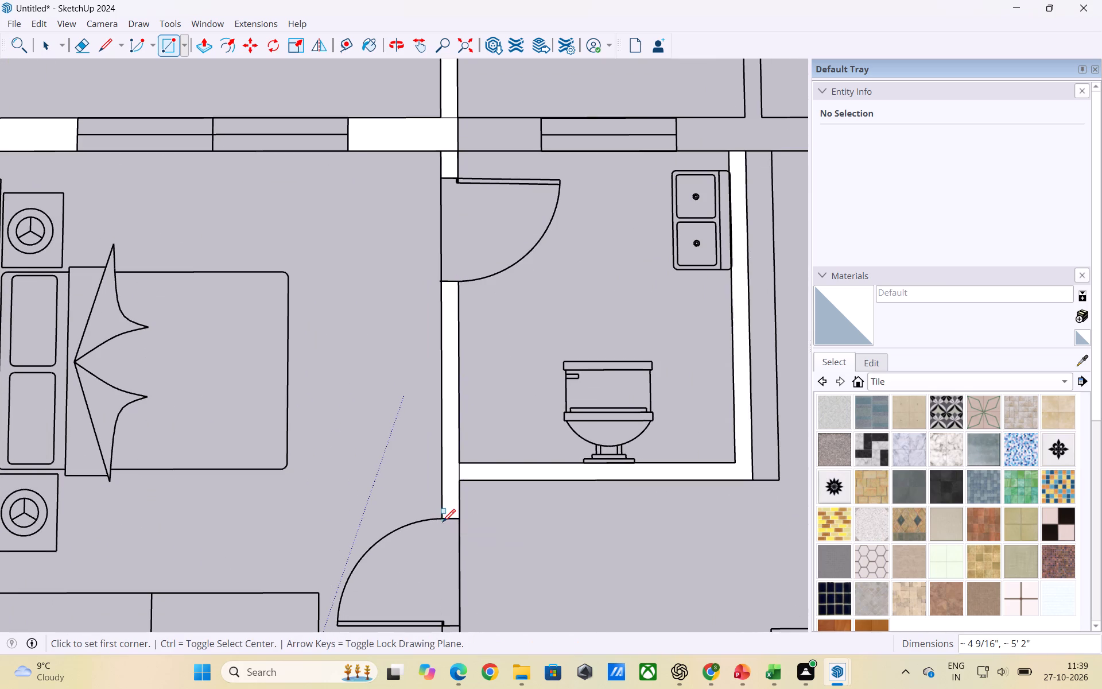
scroll(339, 404, down, 2)
key(space)
Look over the plan around the corner bedroom, its bathrooms and the dining area for wall segments still lacking faces.
scroll(391, 458, down, 6)
scroll(649, 475, up, 2)
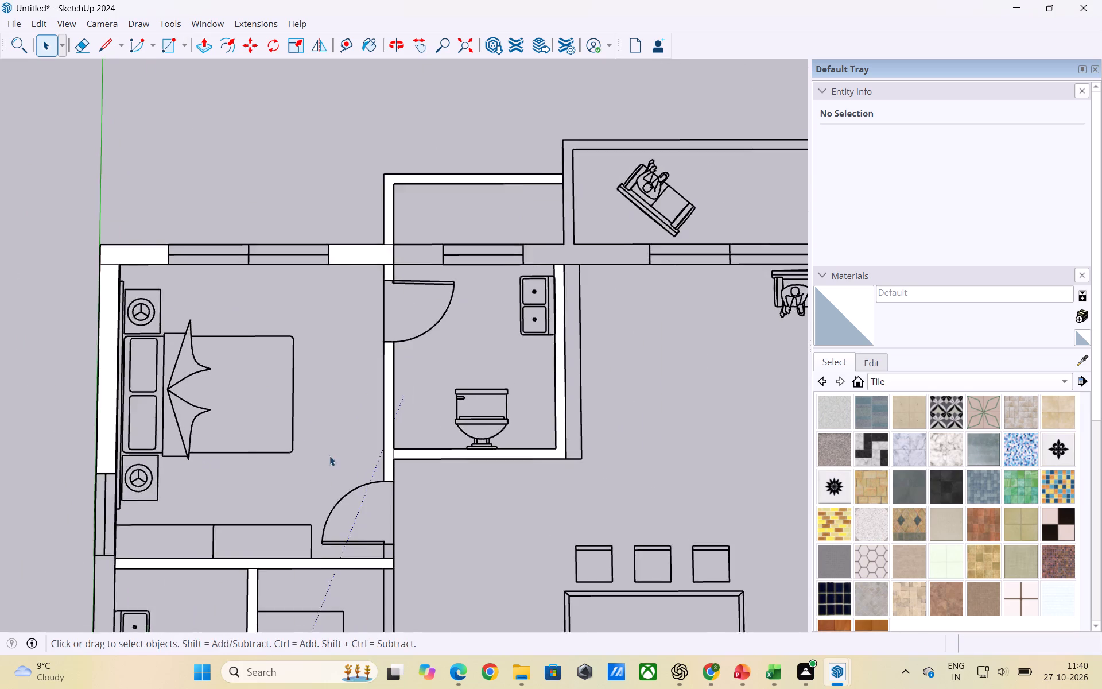
scroll(297, 436, down, 6)
scroll(627, 346, up, 3)
scroll(377, 232, down, 5)
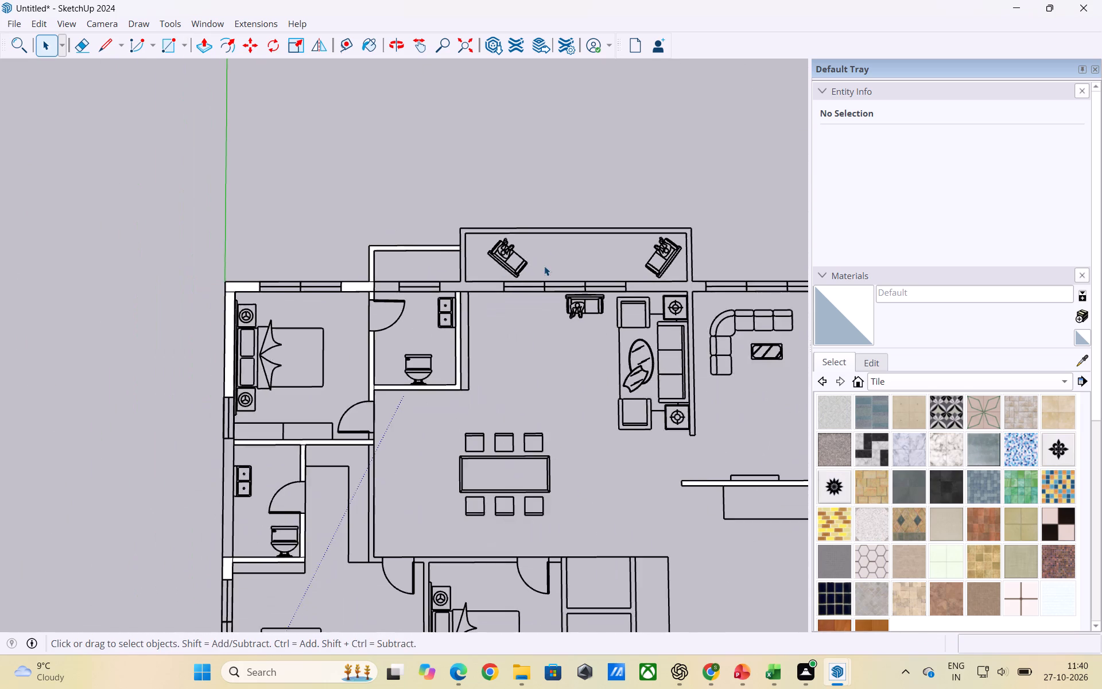
scroll(544, 265, down, 6)
scroll(454, 471, up, 5)
scroll(419, 420, up, 3)
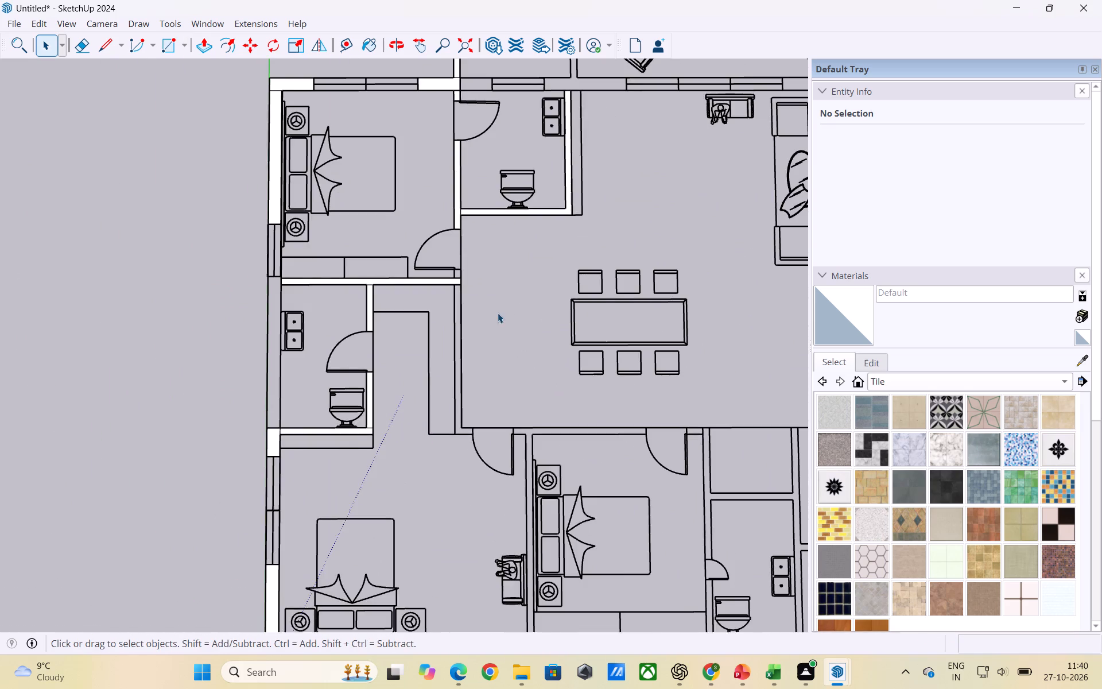
scroll(500, 307, up, 3)
scroll(501, 305, down, 5)
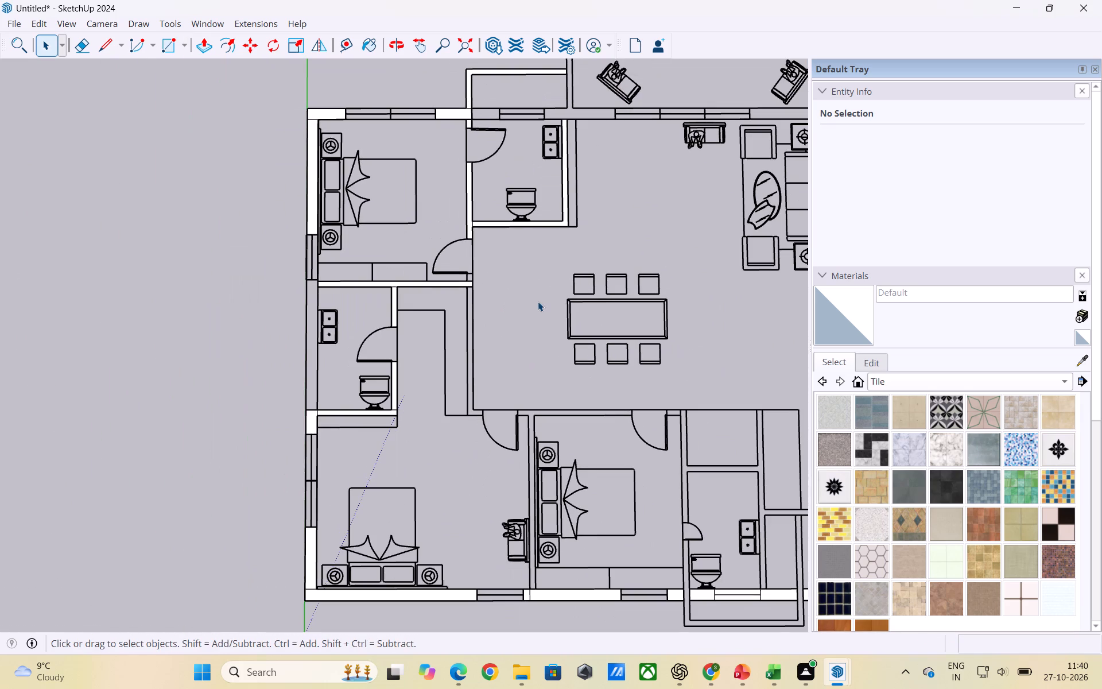
scroll(467, 440, up, 2)
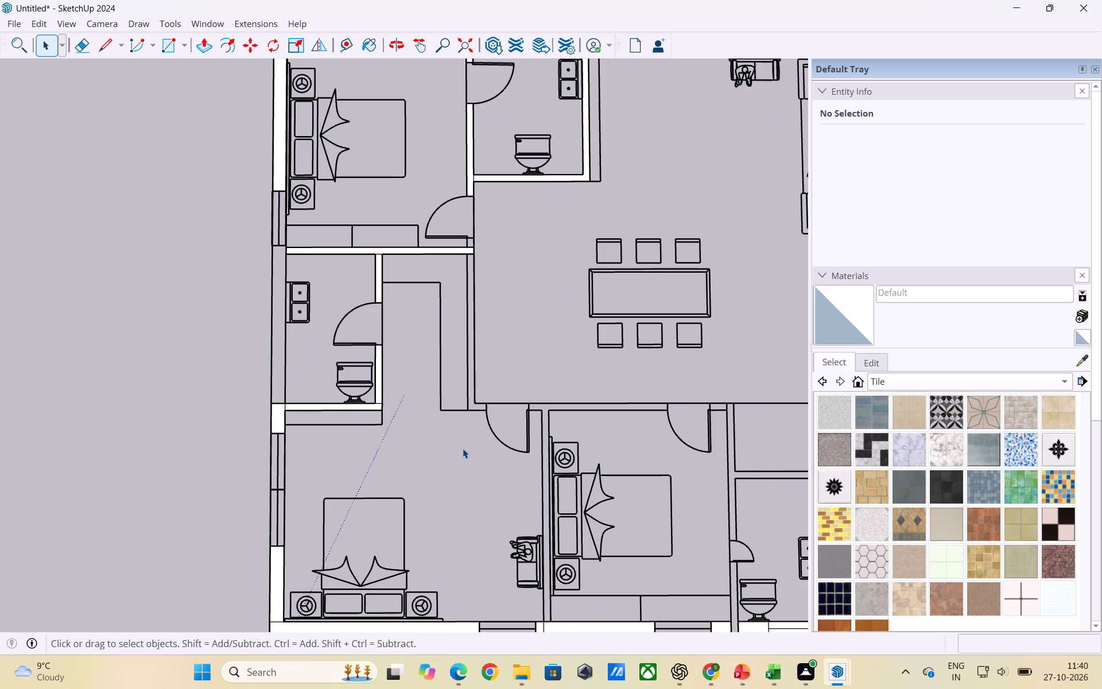
scroll(463, 448, up, 2)
scroll(463, 448, down, 2)
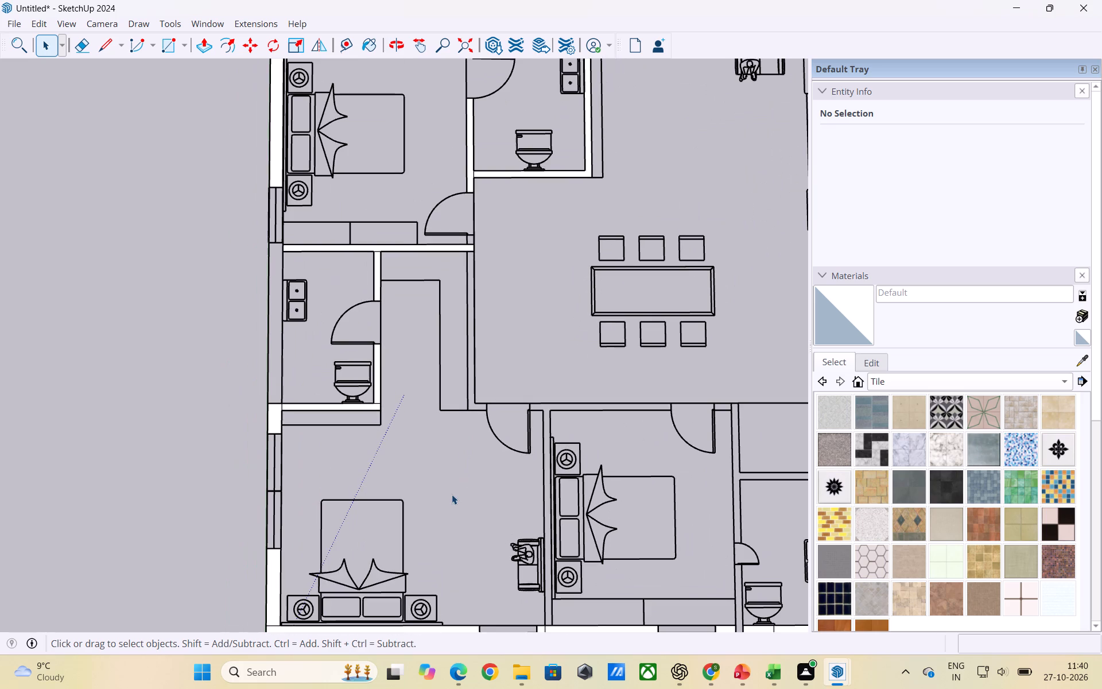
Draw a wall rectangle about 4 1/2" by 6 3/16" between the corner bedroom's entrance door and the cross wall below it.
key(r)
scroll(469, 197, up, 3)
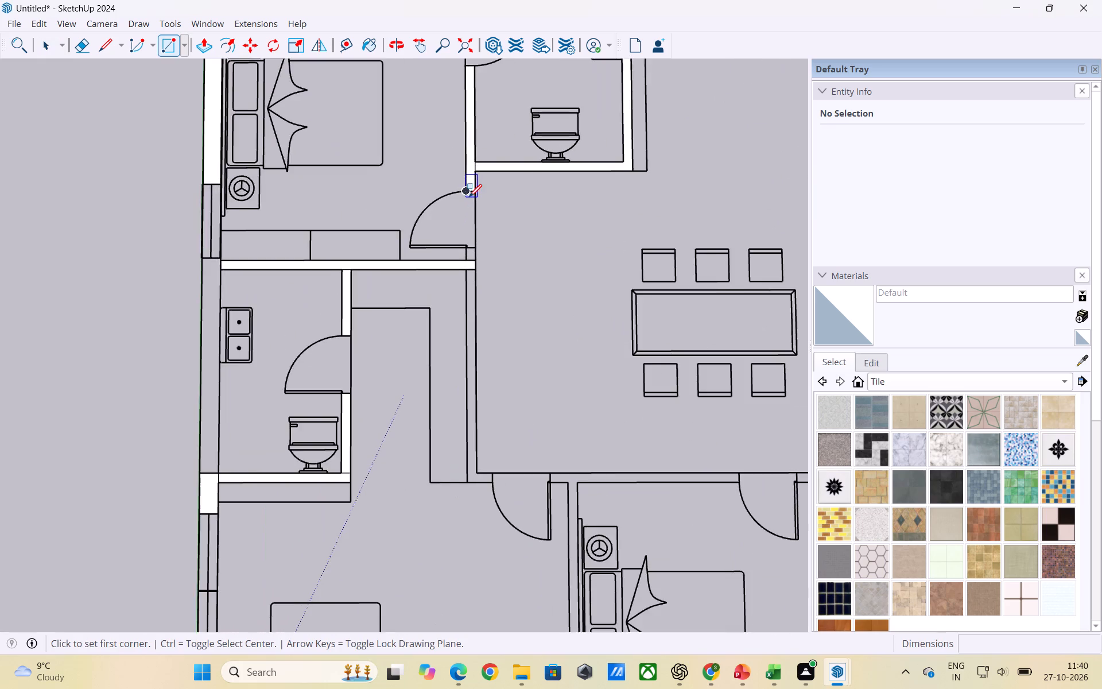
scroll(470, 227, up, 10)
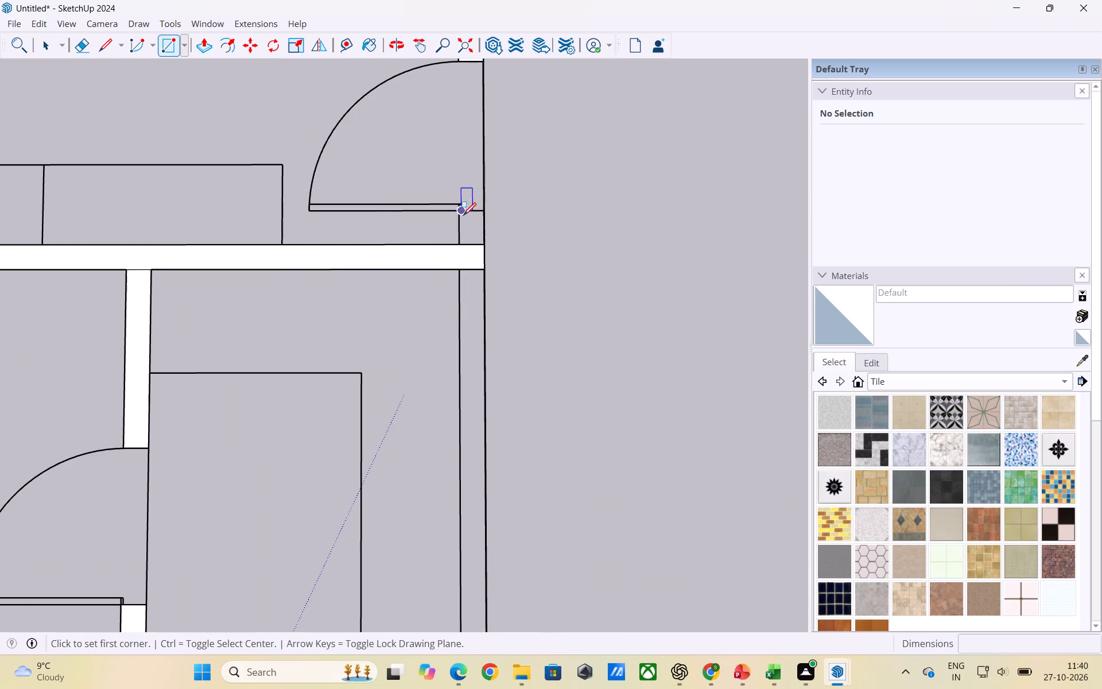
scroll(459, 212, up, 6)
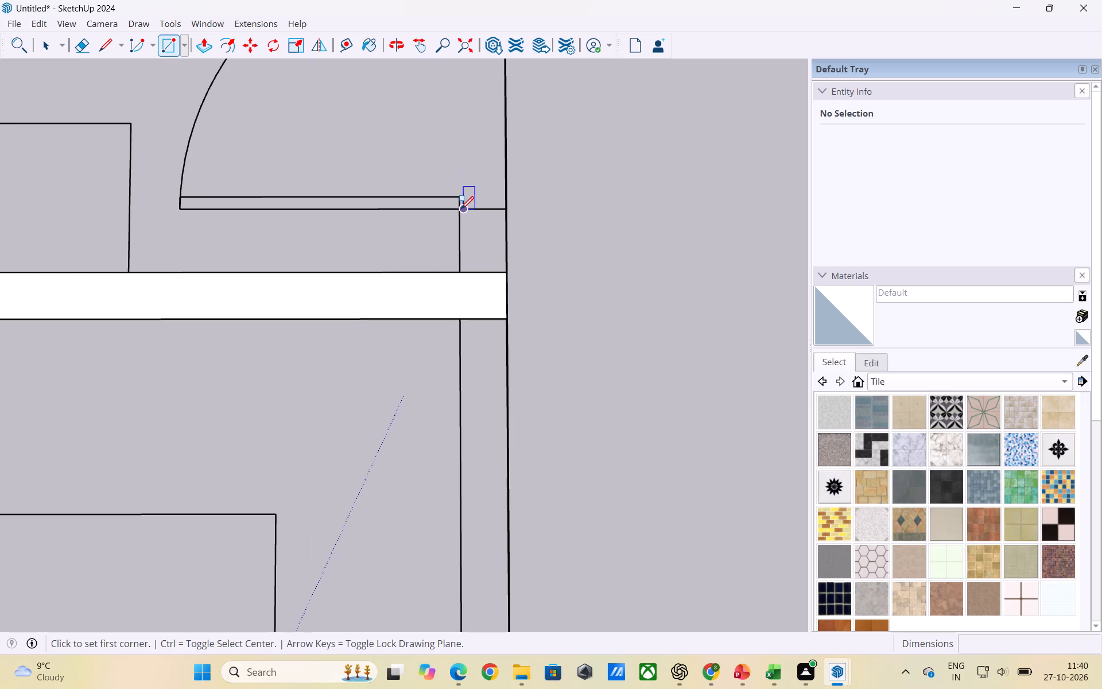
click(505, 272)
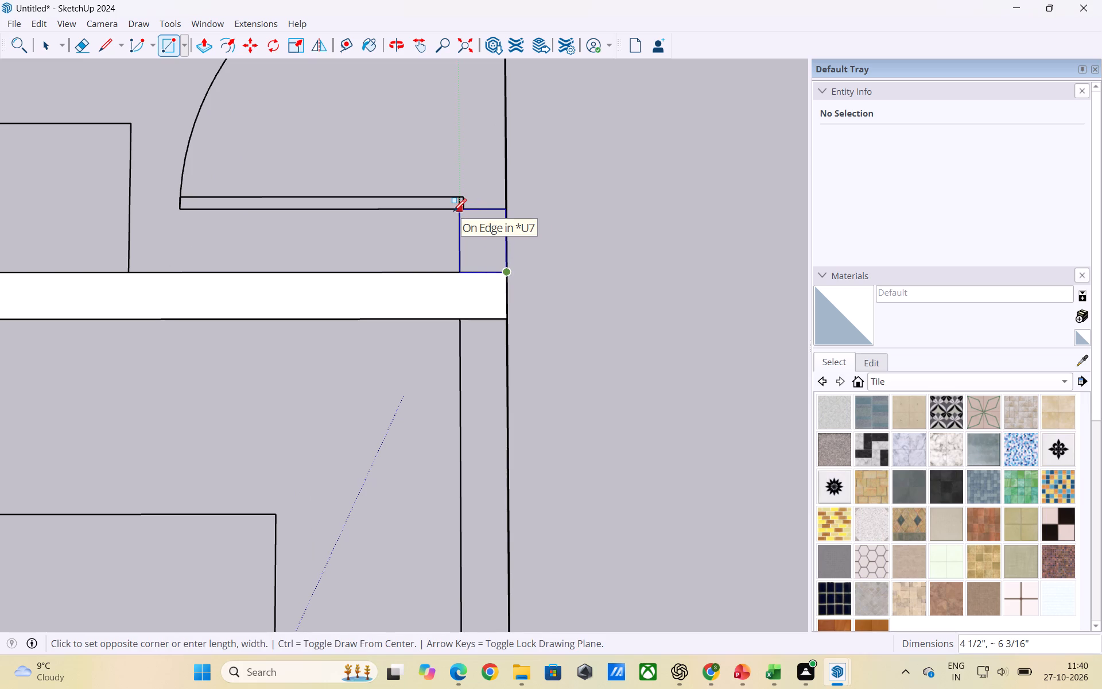
click(453, 211)
Delete the unwanted face filling the corner bedroom's floor area.
key(space)
scroll(554, 388, down, 3)
click(374, 283)
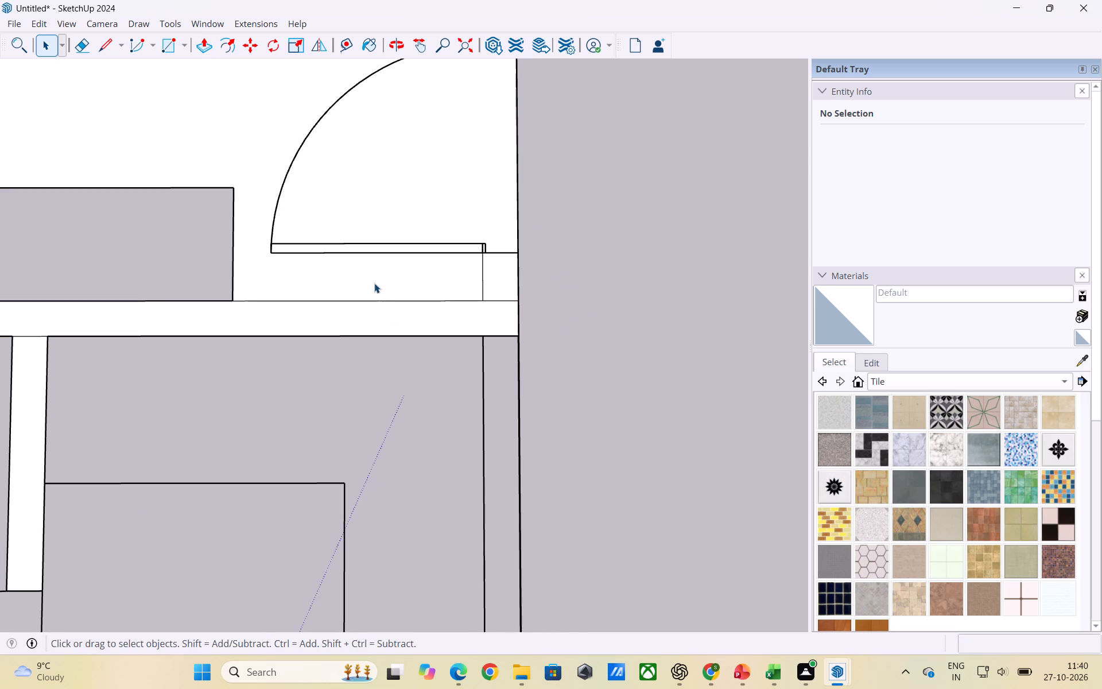
key(Delete)
Draw a wall rectangle about 4 1/2" by 8' 6" between the L-shaped wardrobe area and the dining area.
scroll(382, 345, down, 9)
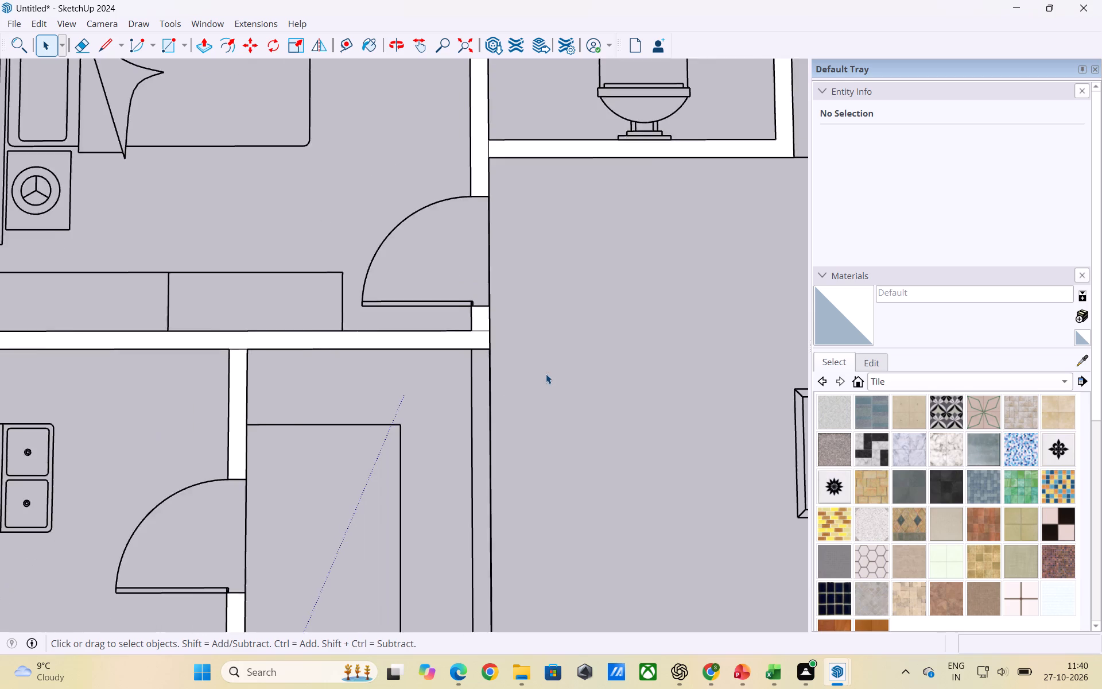
scroll(358, 203, down, 6)
key(r)
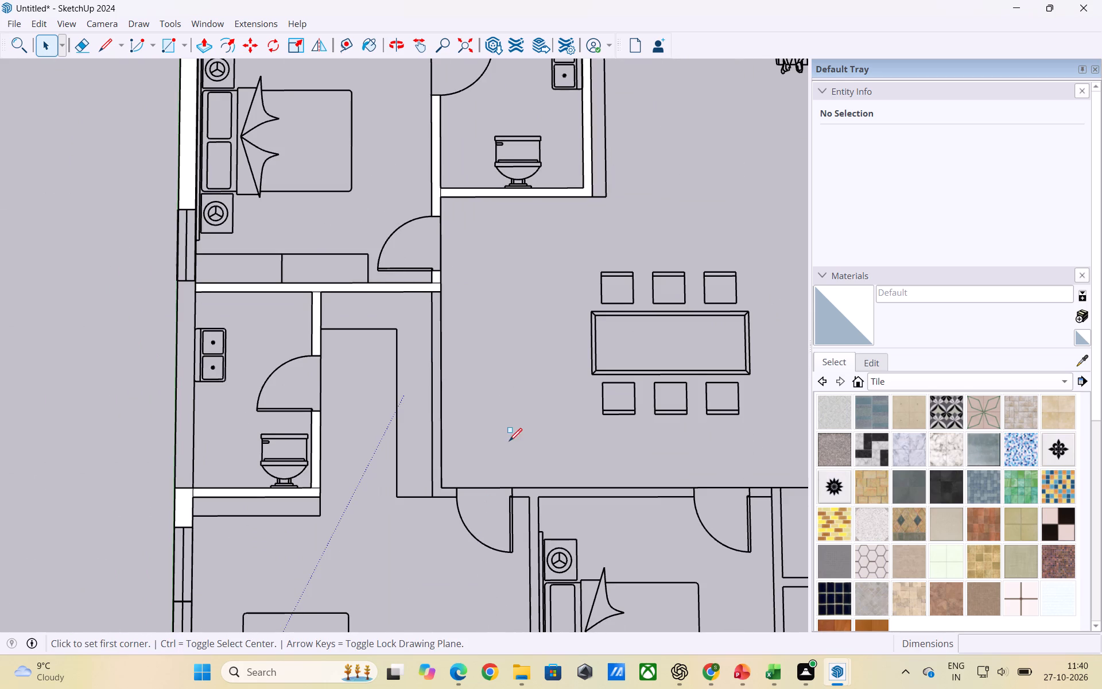
scroll(469, 446, up, 6)
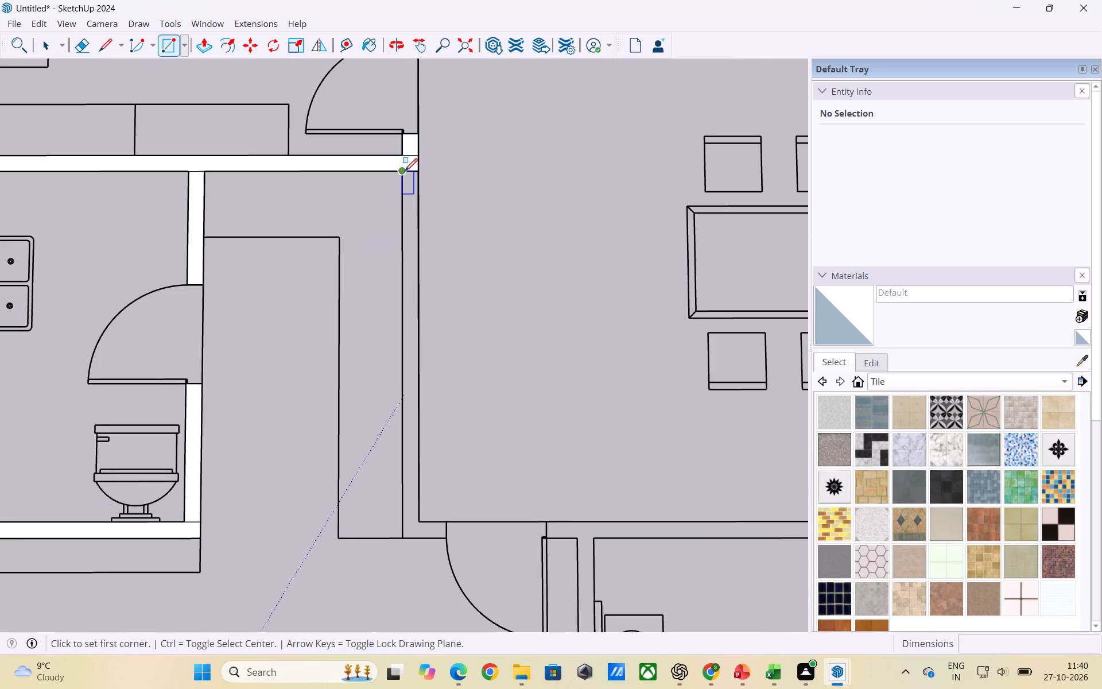
click(405, 171)
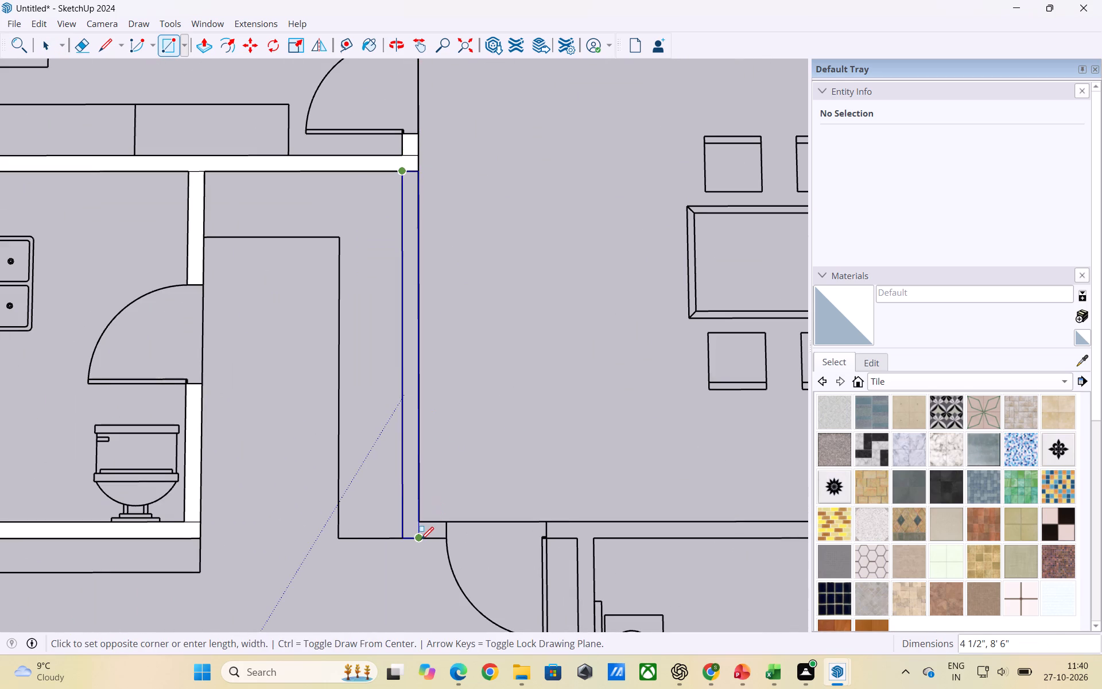
click(421, 540)
Delete the unwanted L-shaped face filling the wardrobe beside the dining-area wall.
key(alt+space)
click(379, 420)
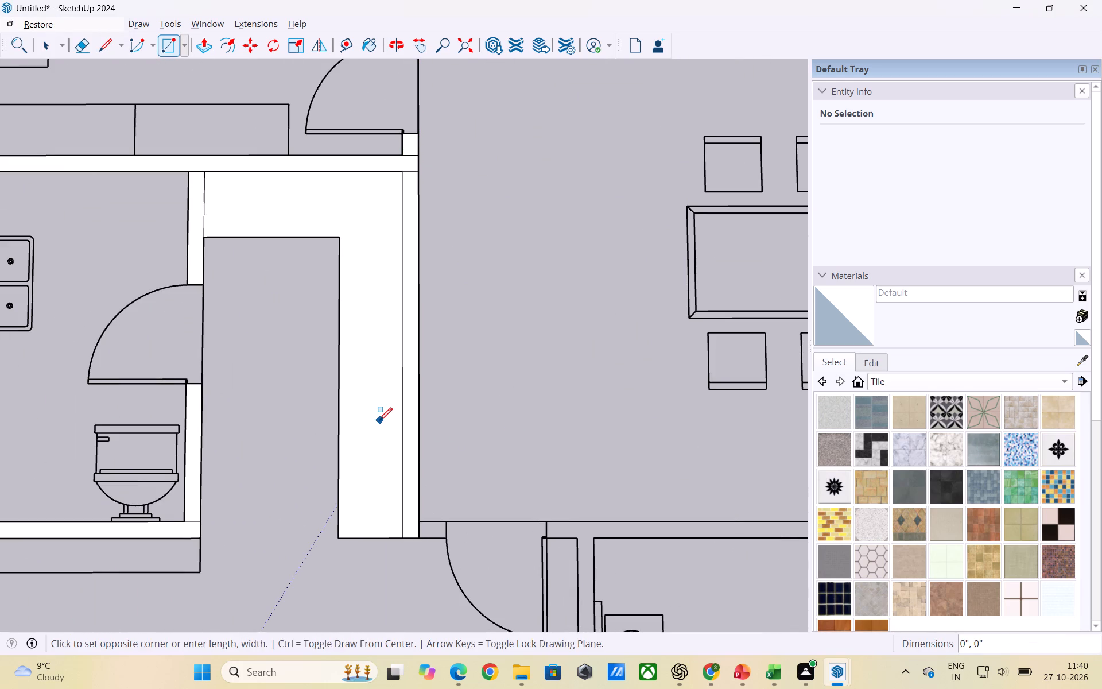
key(space)
click(365, 379)
key(Delete)
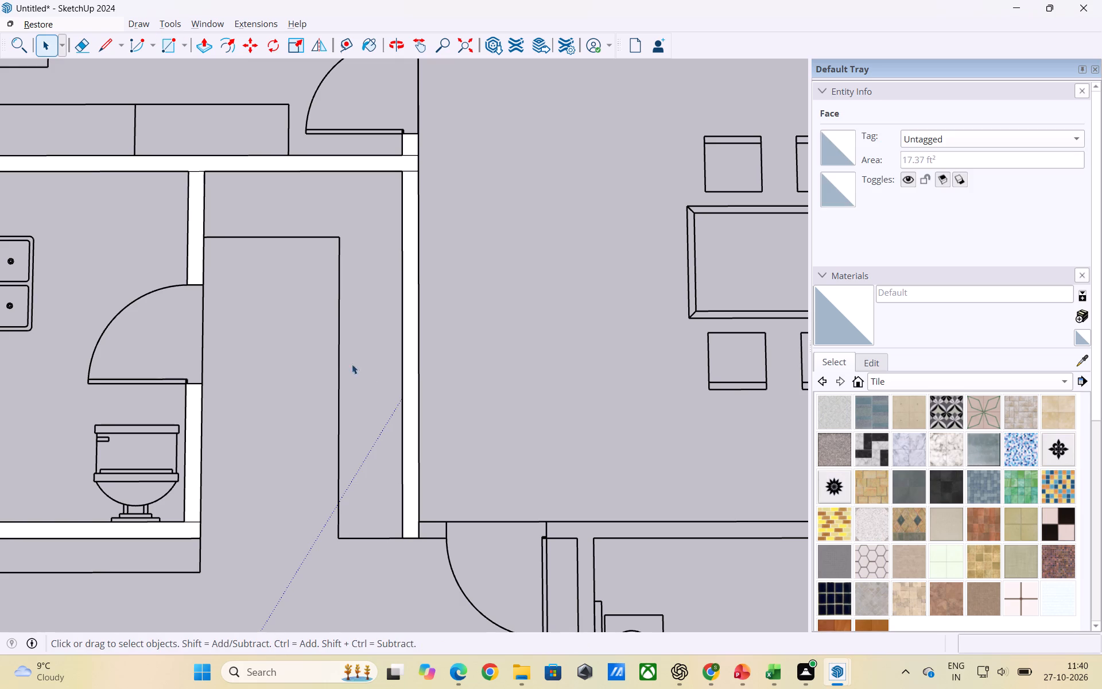
Draw a wall rectangle about 7 1/2" by 4 1/8" from the dining-area wall's lower end to the adjoining bedroom door.
key(r)
scroll(467, 501, up, 3)
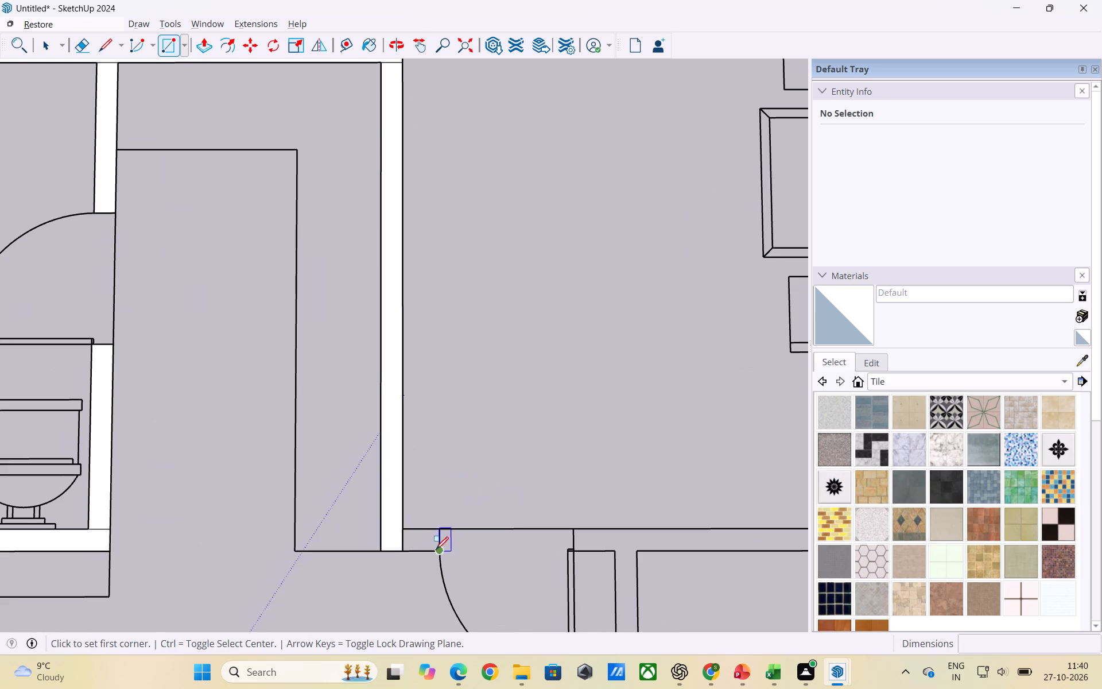
click(403, 529)
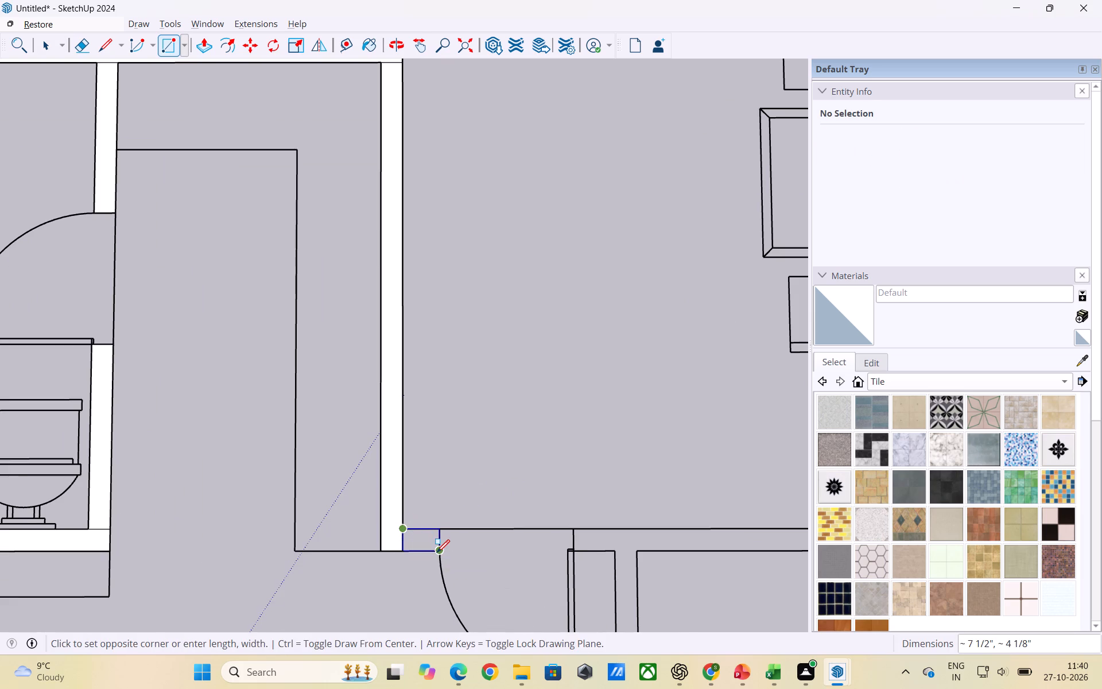
click(437, 552)
key(space)
Review the traced wall faces across the whole floor plan, including the bedrooms, bathrooms, living area and exterior walls.
scroll(347, 402, down, 3)
scroll(347, 402, up, 1)
scroll(347, 402, down, 3)
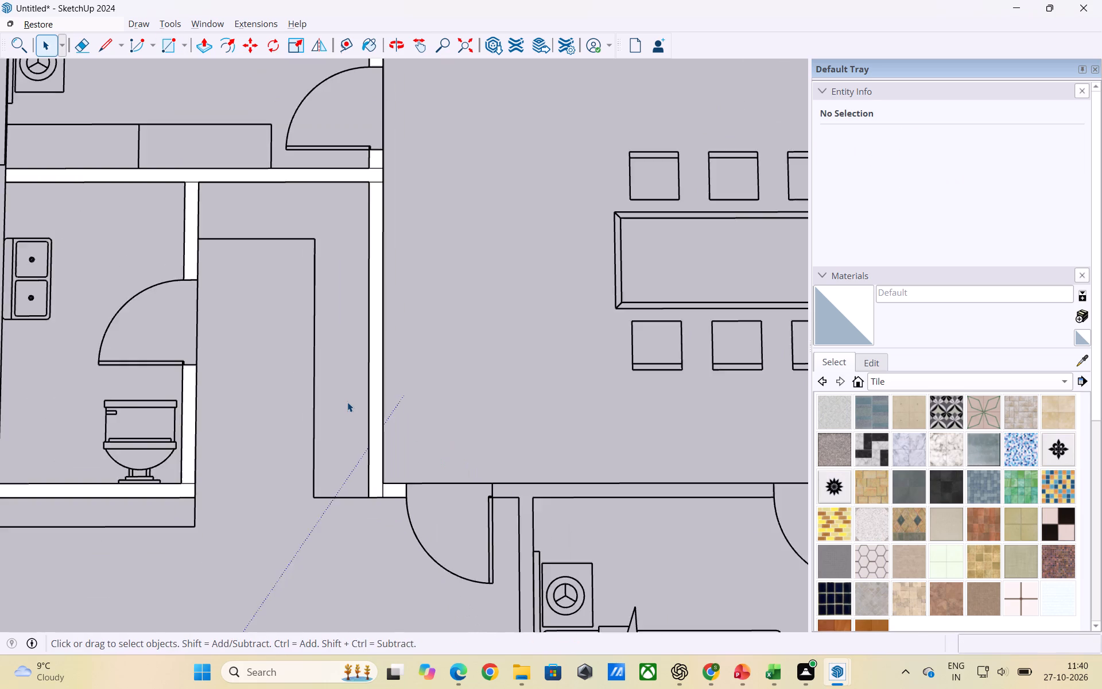
scroll(347, 402, down, 6)
scroll(347, 402, up, 1)
scroll(347, 402, down, 2)
scroll(344, 463, down, 2)
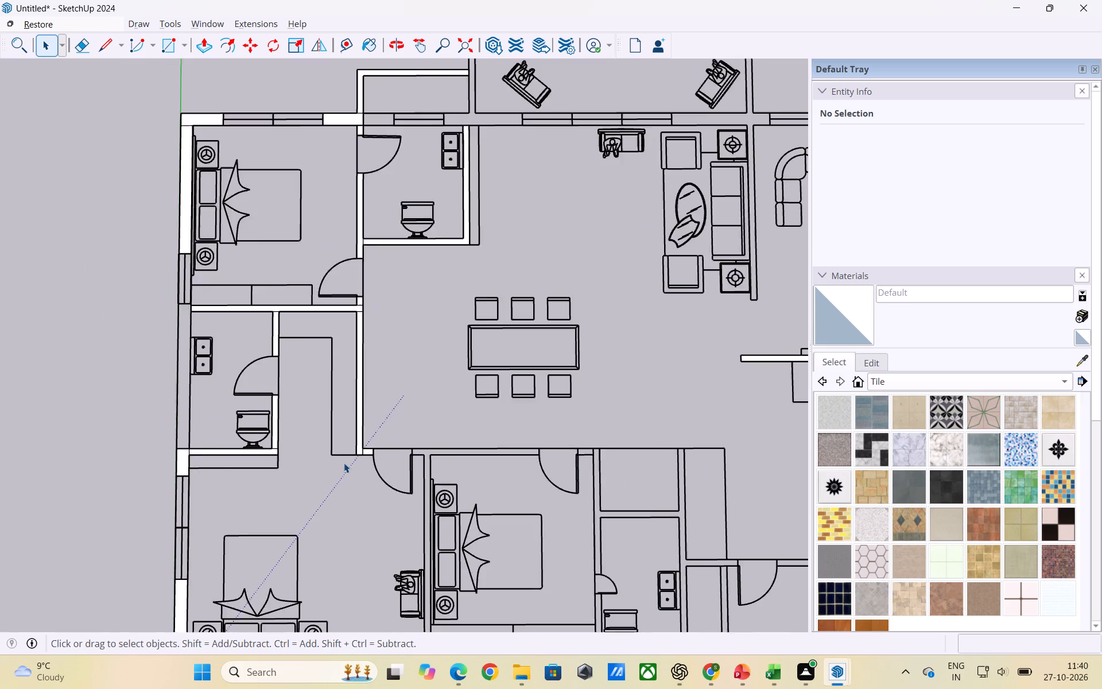
scroll(344, 463, down, 3)
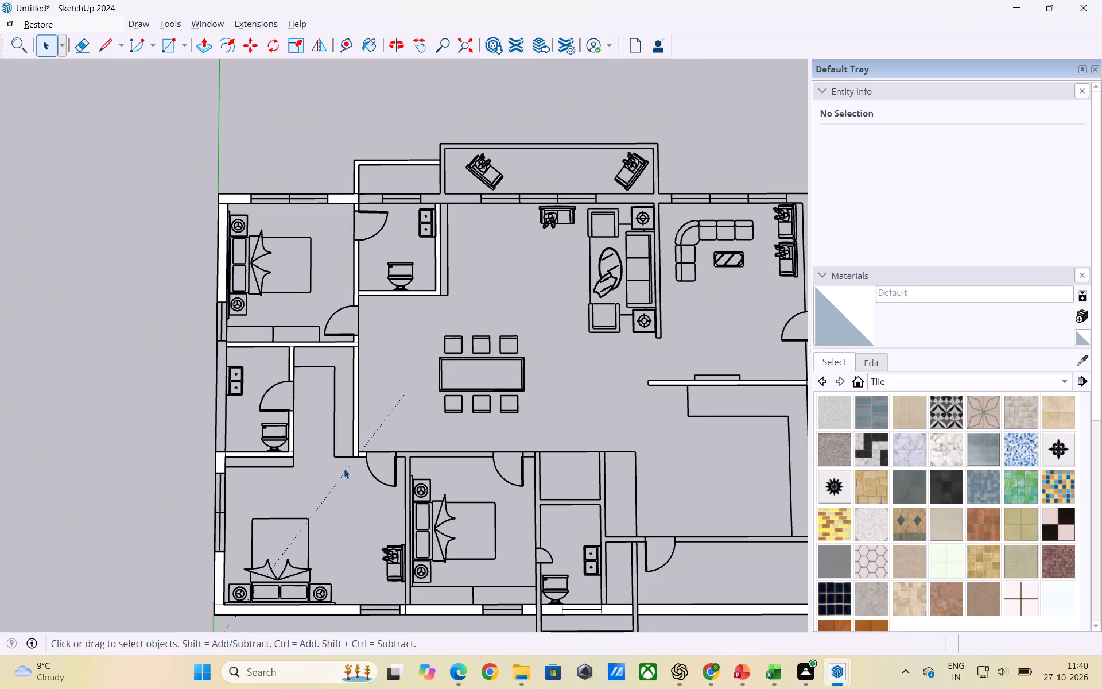
scroll(185, 354, down, 2)
scroll(242, 292, down, 4)
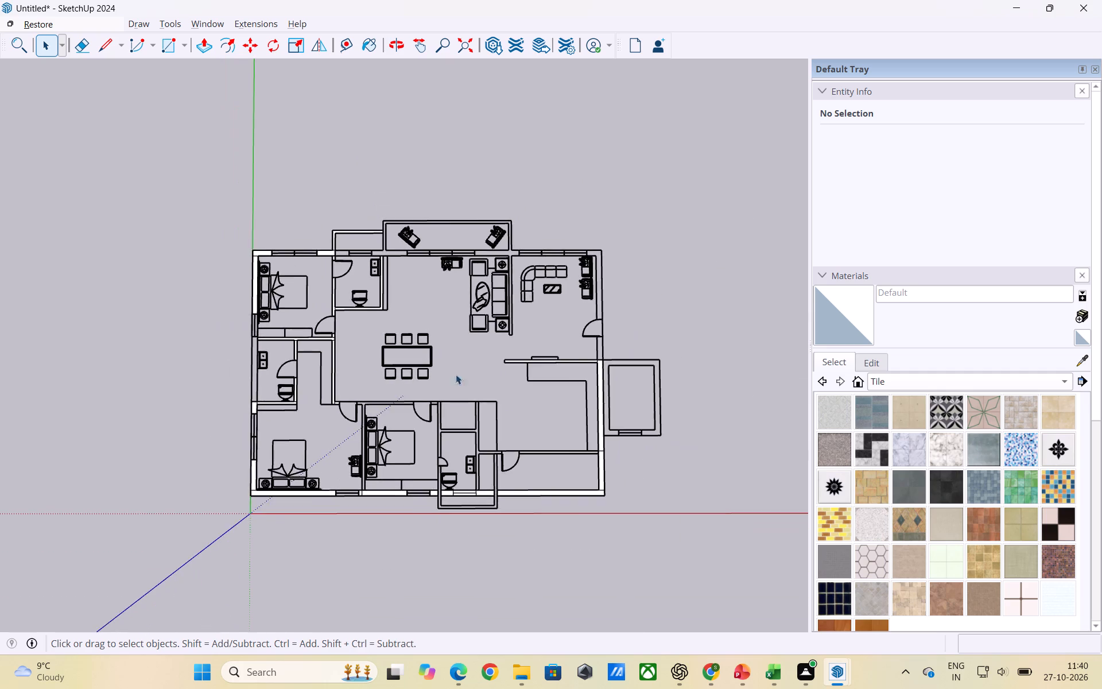
scroll(577, 460, up, 5)
scroll(642, 462, down, 5)
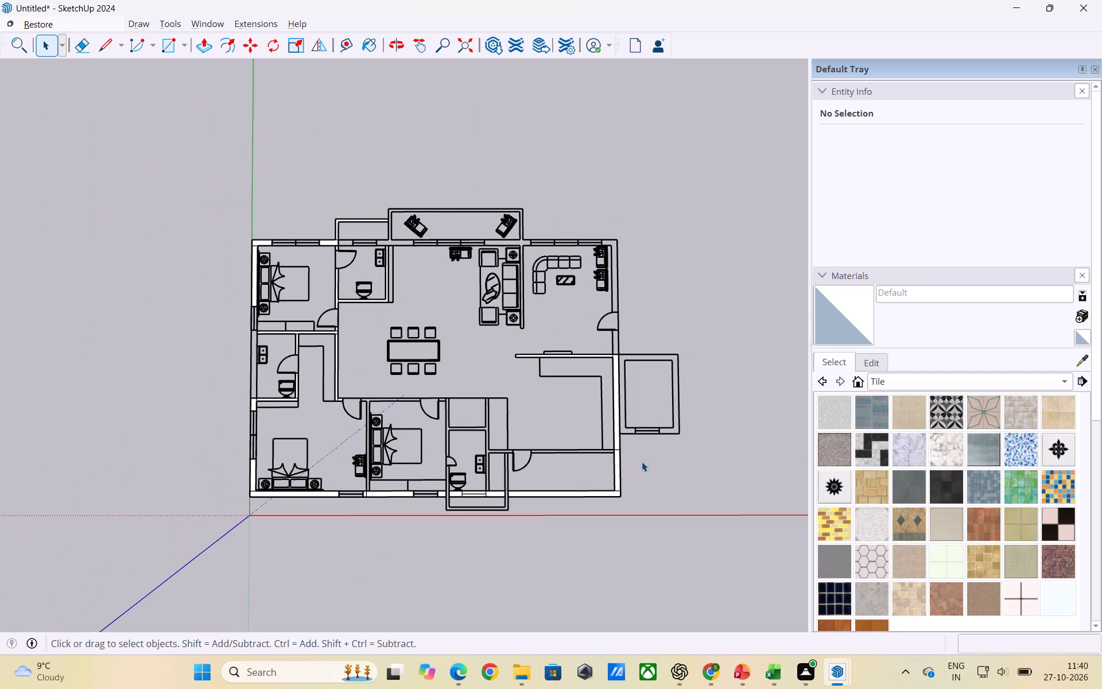
scroll(642, 462, down, 2)
scroll(583, 505, up, 3)
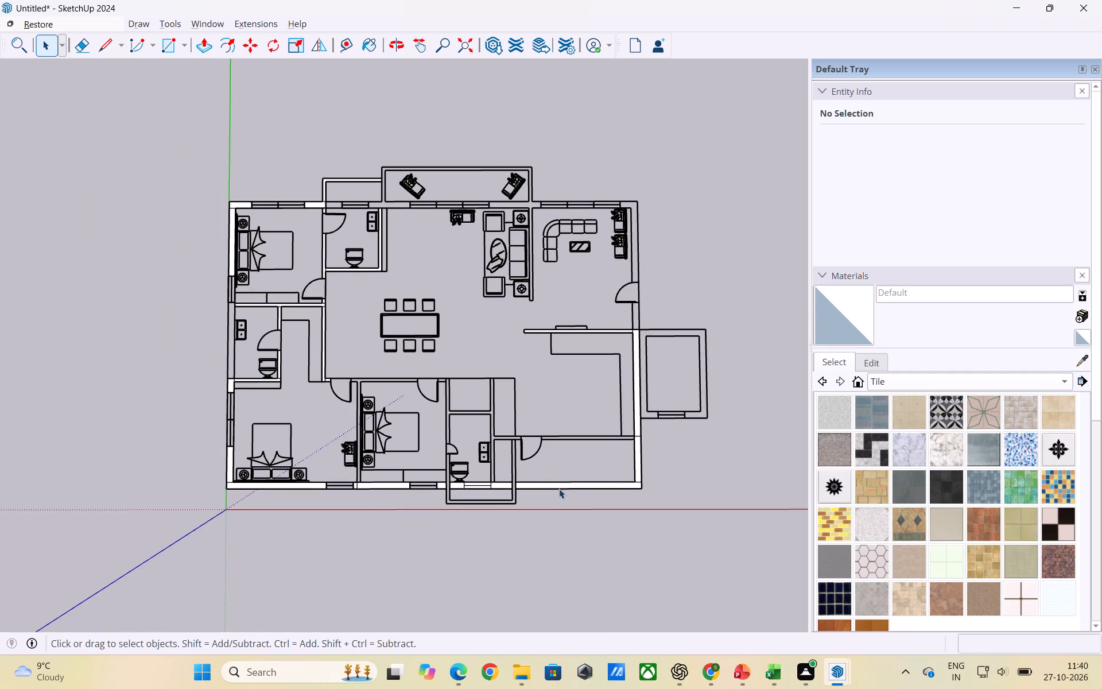
scroll(427, 444, down, 2)
scroll(466, 498, up, 5)
scroll(466, 498, down, 2)
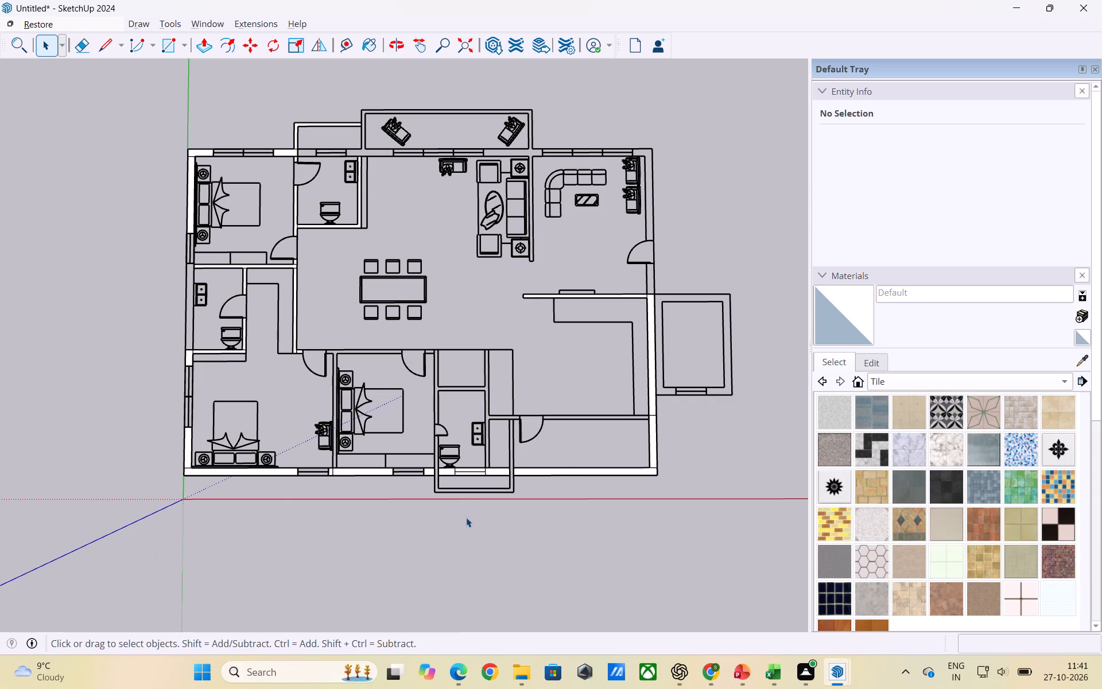
Draw a wall rectangle from the partition near the utility-area door down to the outer corner of the projection outside the bathroom.
scroll(466, 517, down, 2)
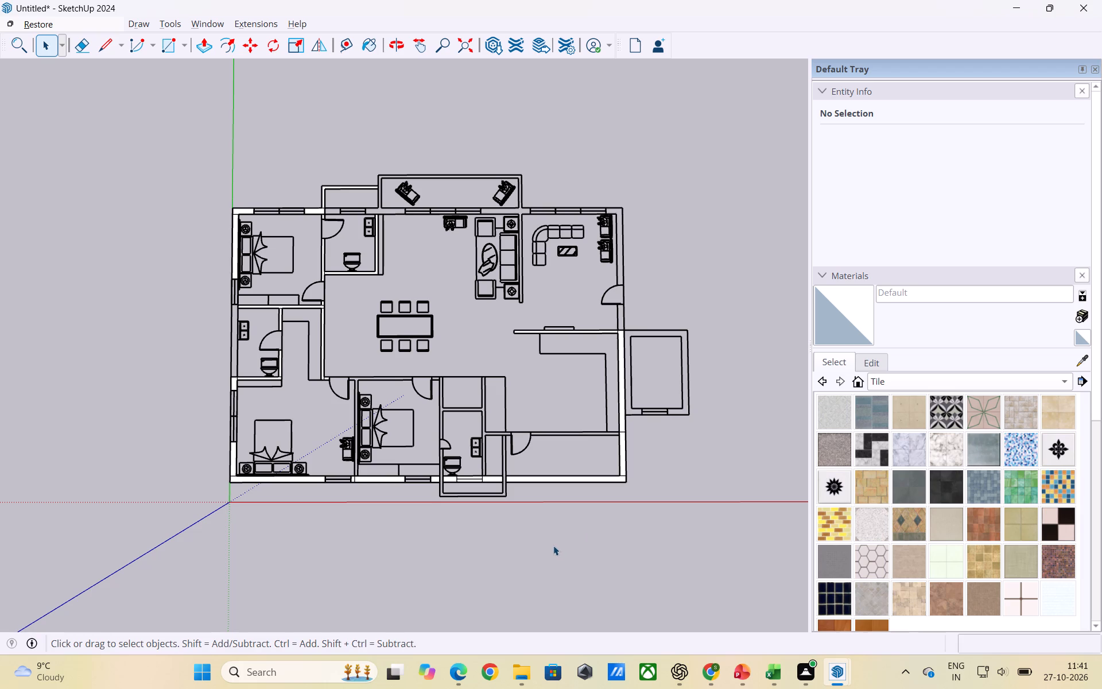
key(r)
scroll(555, 549, up, 3)
scroll(555, 549, down, 4)
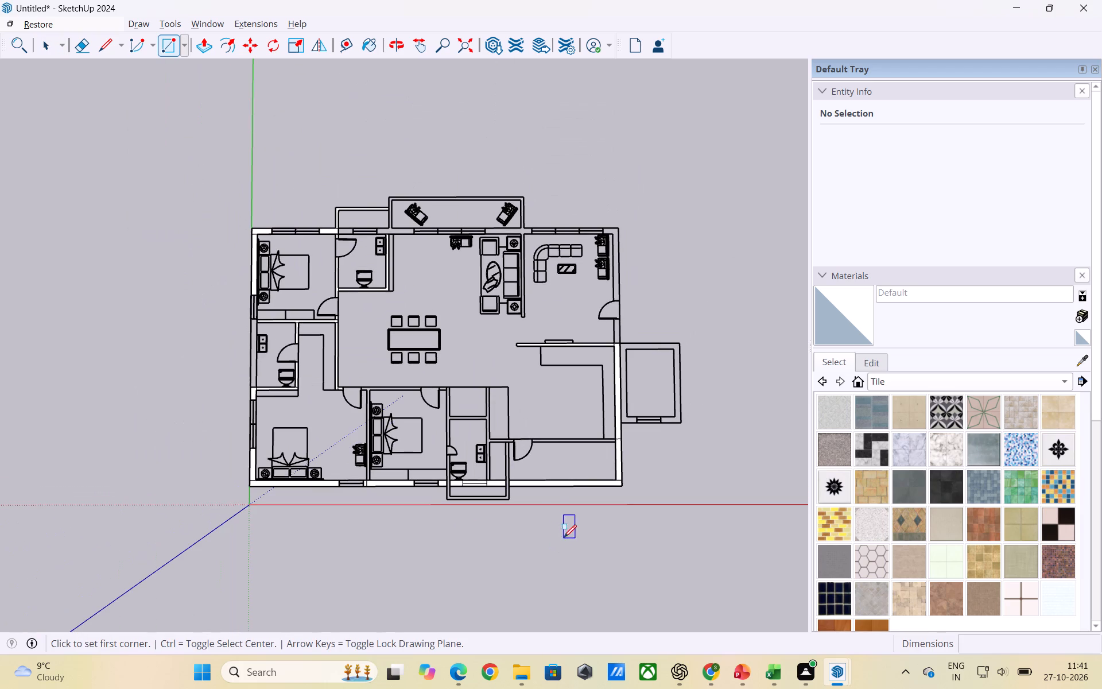
scroll(417, 498, up, 3)
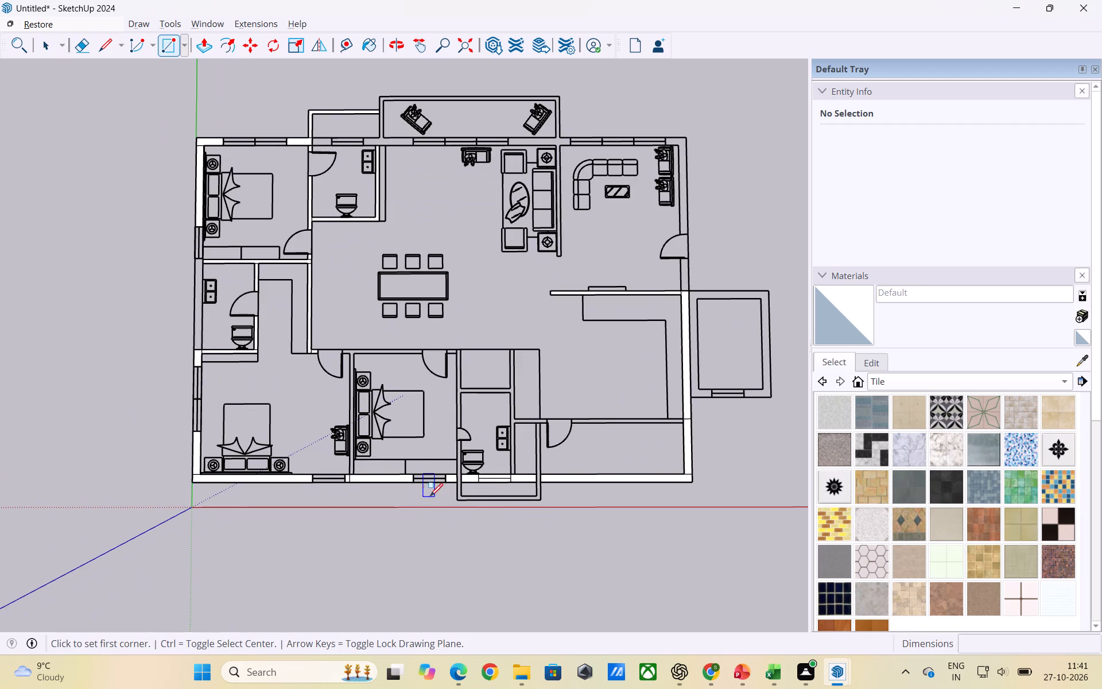
scroll(502, 479, up, 5)
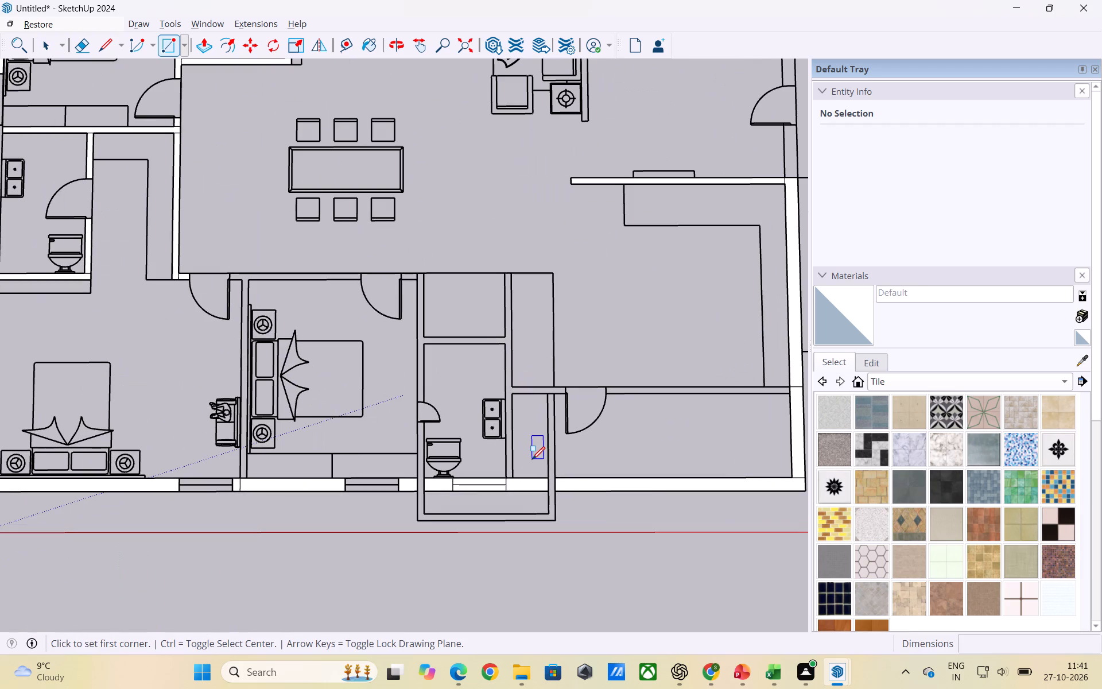
scroll(455, 461, down, 1)
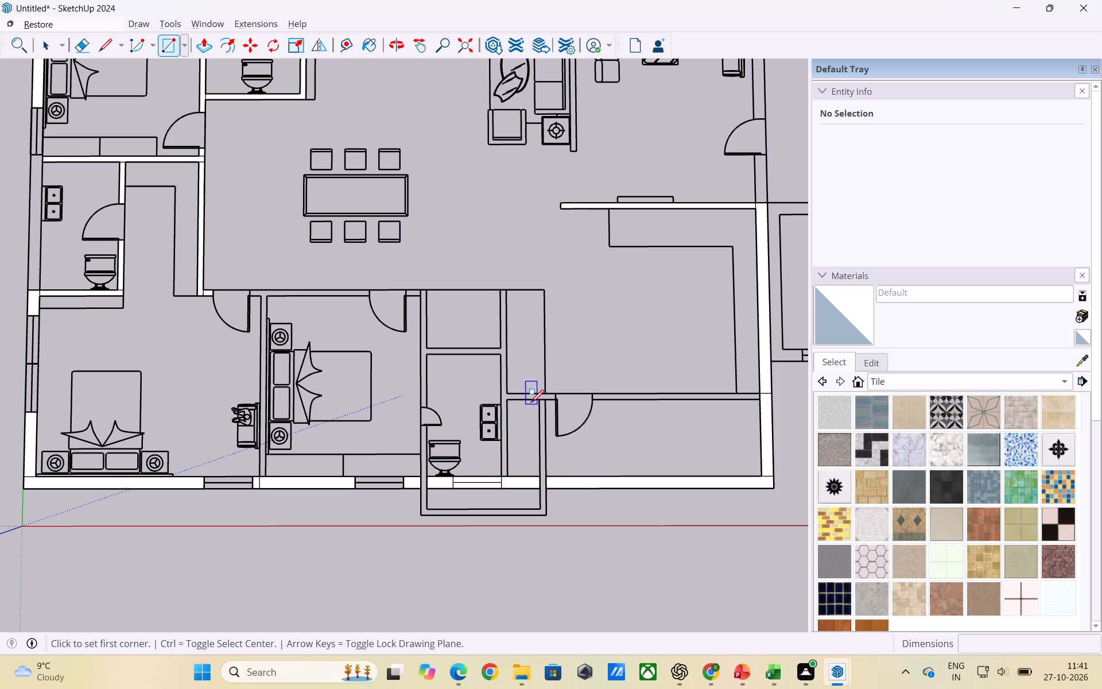
click(538, 402)
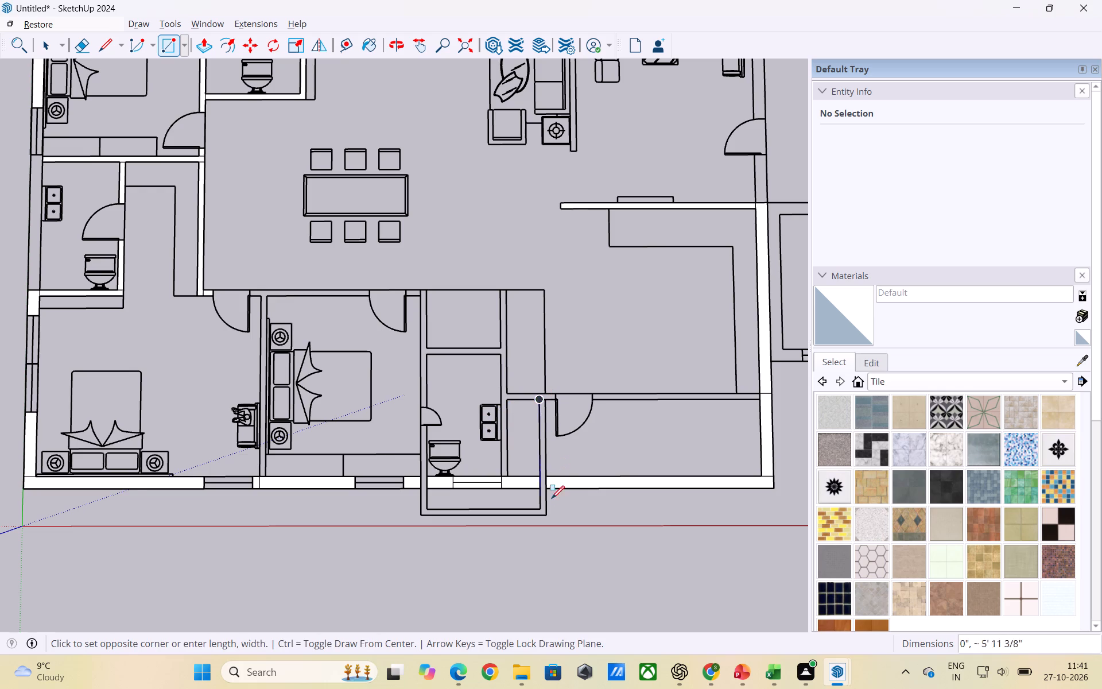
click(547, 514)
key(space)
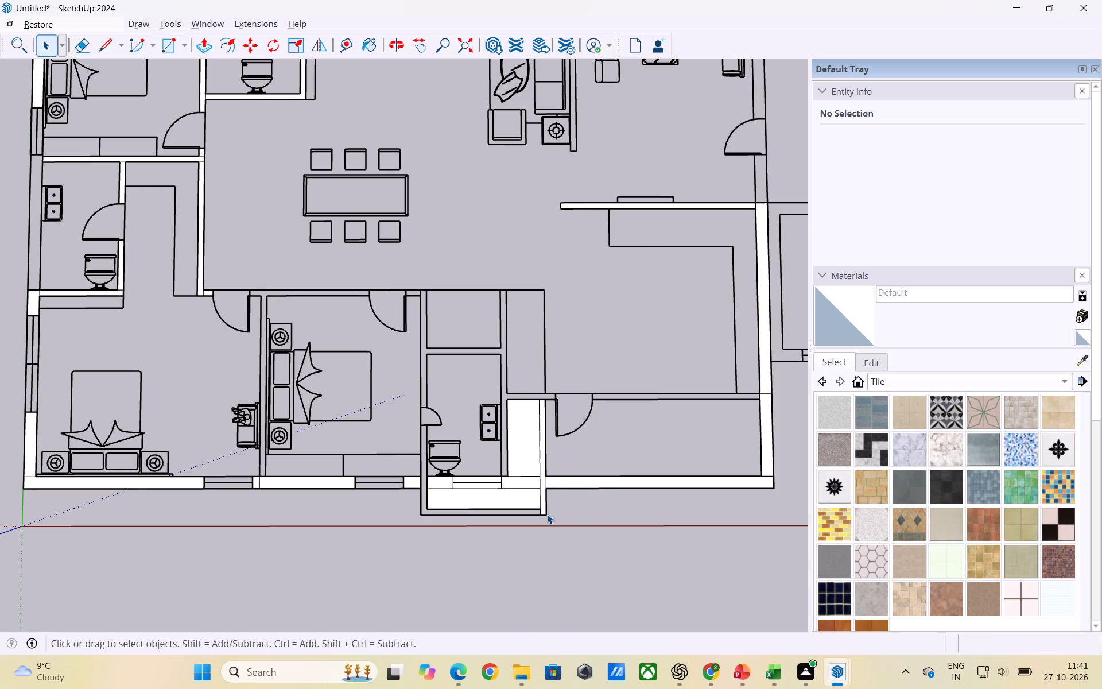
Delete the unwanted faces filling the narrow space beside the bathroom, the bathroom window opening and the outer projection.
click(526, 438)
key(Delete)
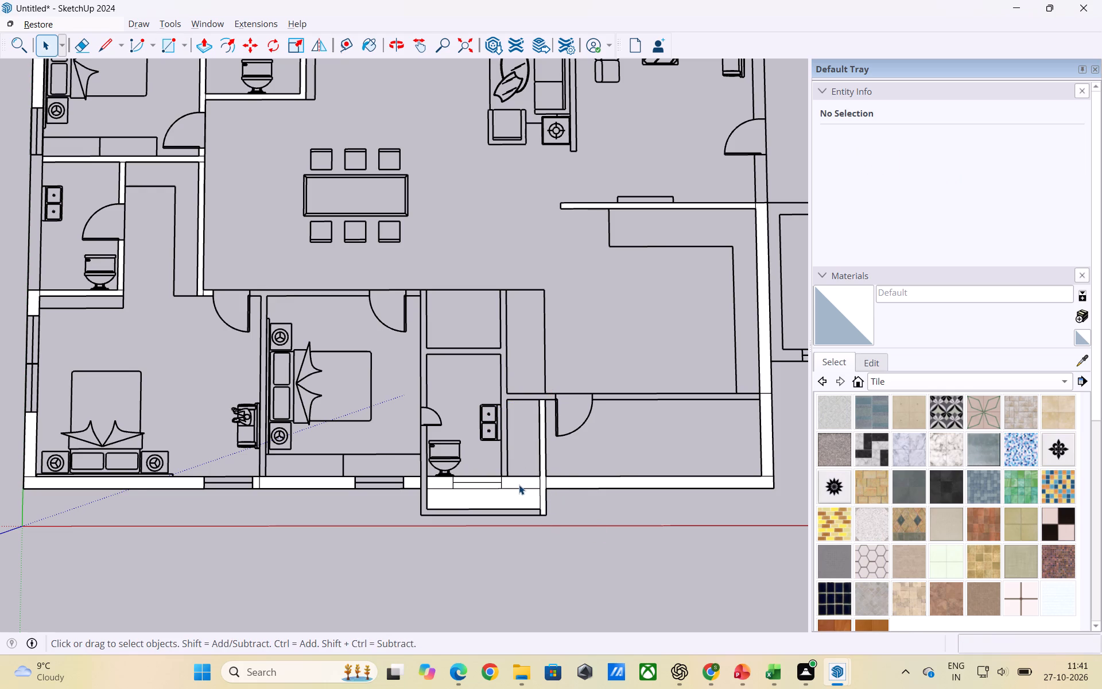
click(488, 483)
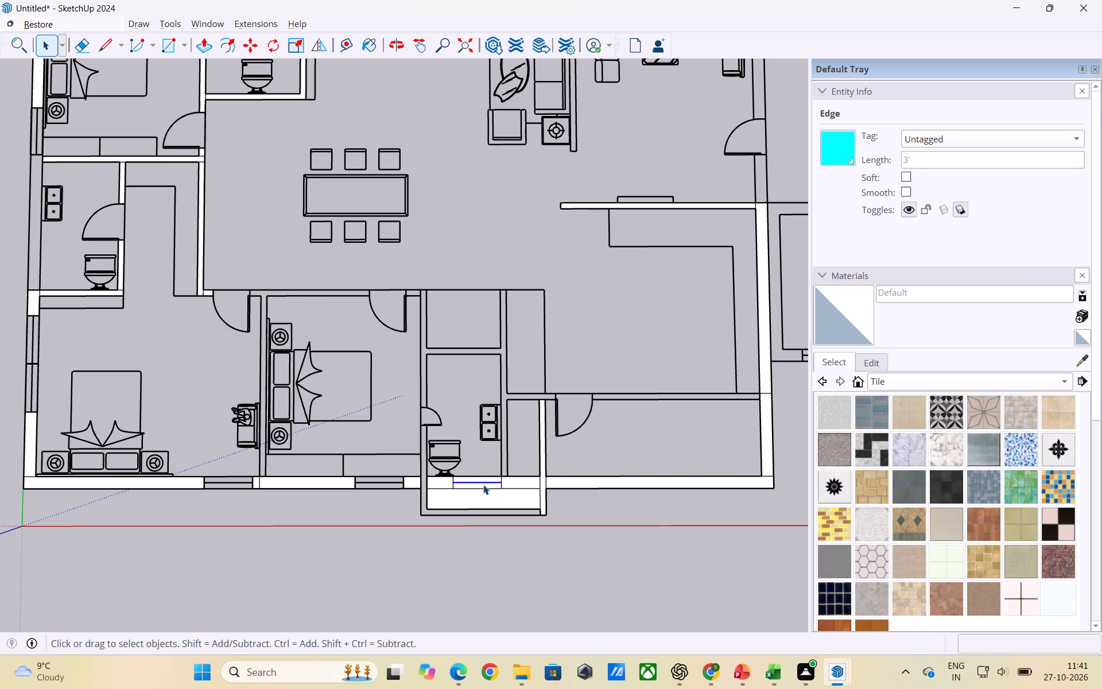
click(483, 485)
key(Delete)
click(484, 476)
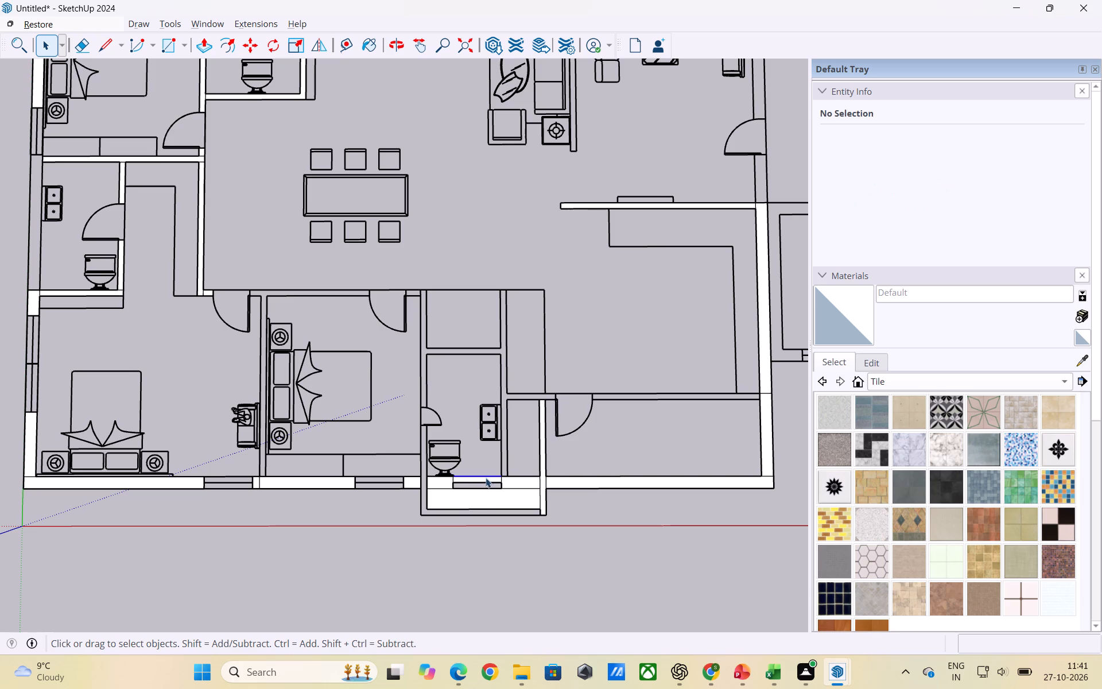
click(616, 457)
click(484, 479)
key(Delete)
click(514, 500)
key(Delete)
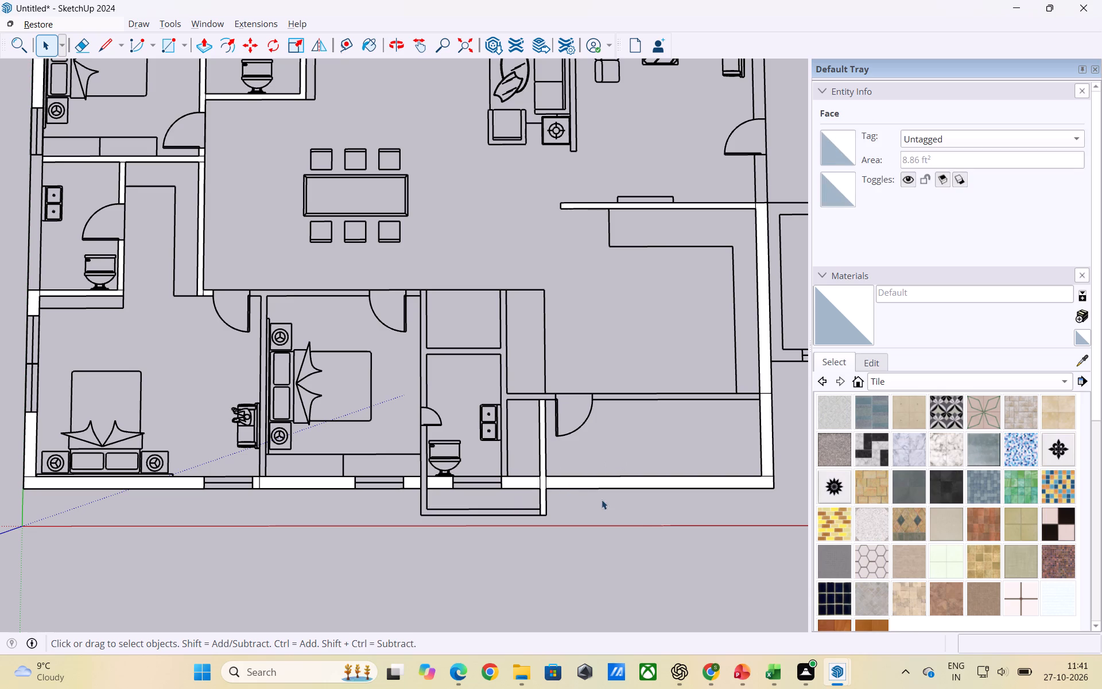
Draw a wall rectangle 11' 7 1/2" by 4 1/2" along the bathroom's washbasin side, from the exterior wall to the dining-area line.
scroll(538, 531, up, 3)
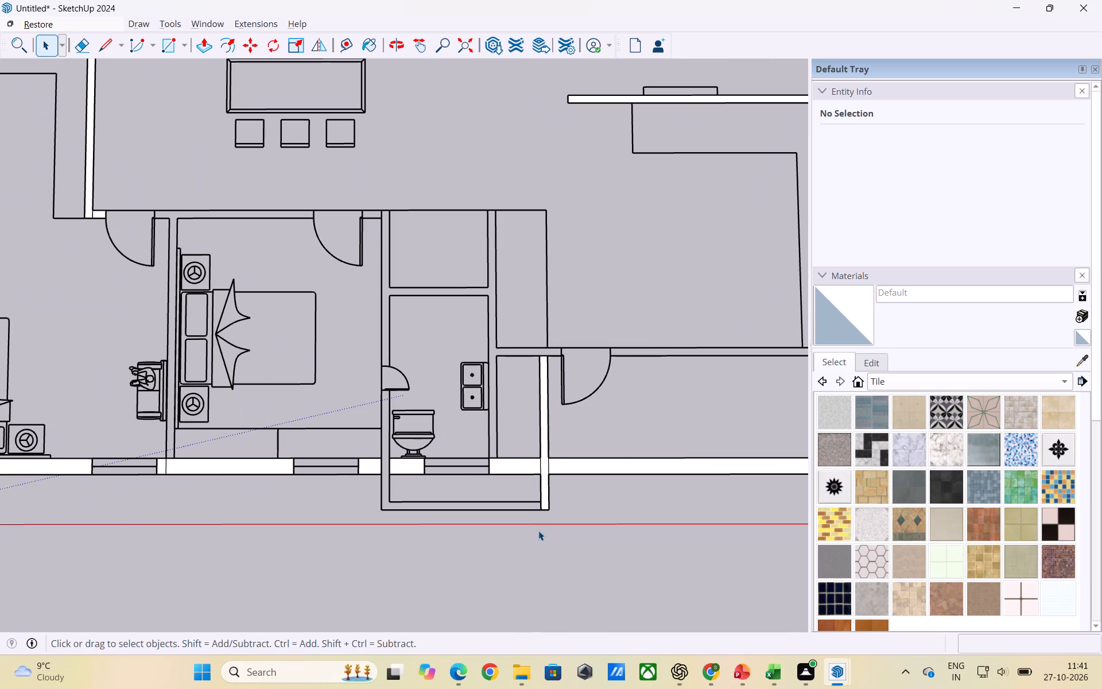
key(r)
scroll(525, 535, up, 2)
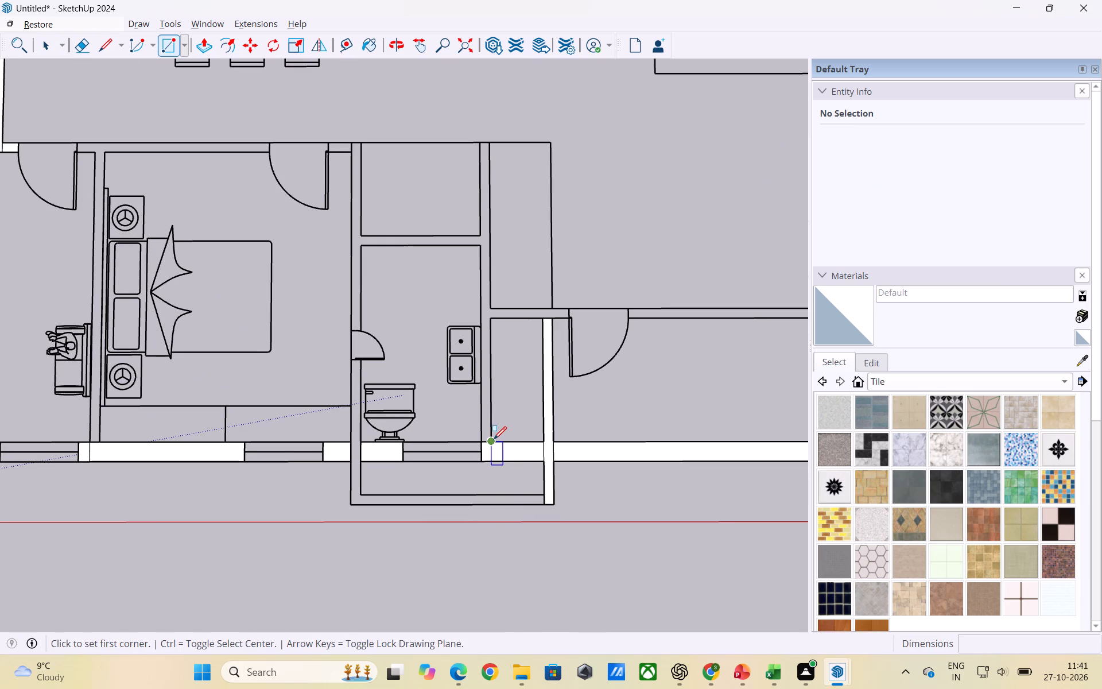
click(492, 442)
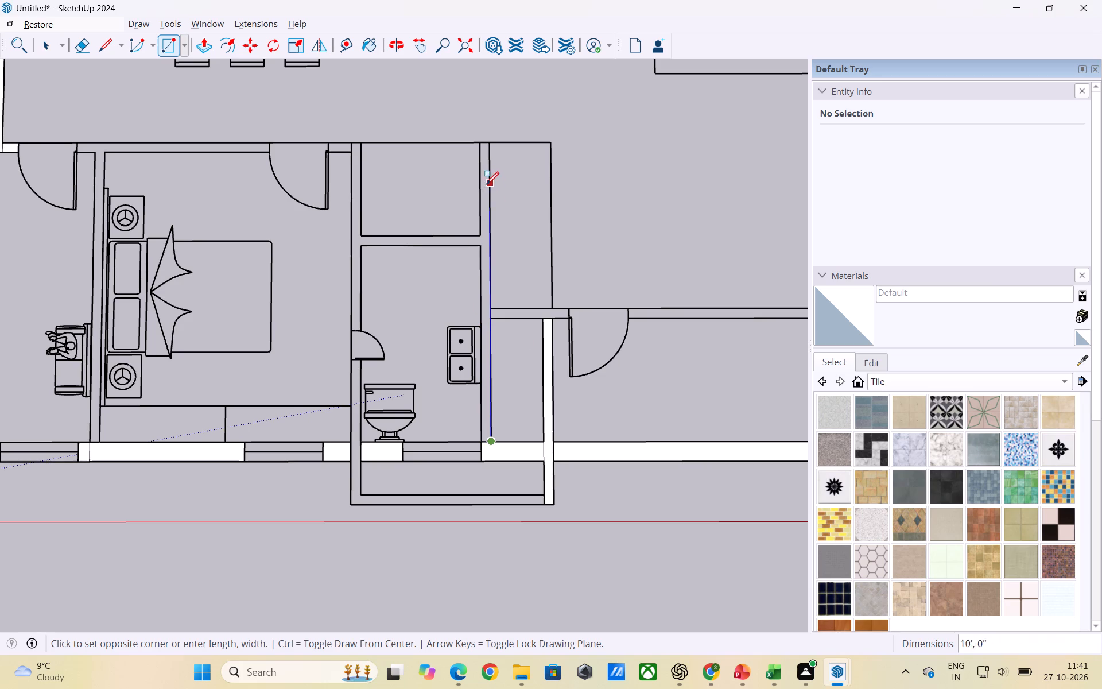
click(480, 142)
key(space)
Delete the unwanted faces filling the two narrow spaces beside the new wall and the small room adjoining the bathroom.
click(521, 232)
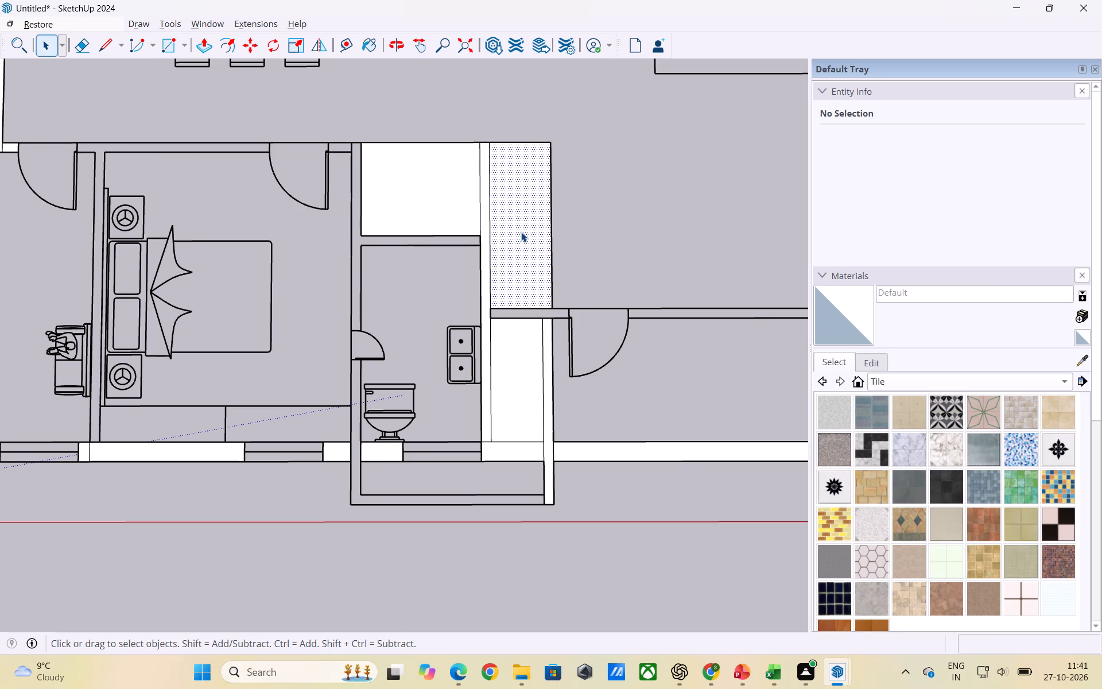
key(Delete)
click(524, 363)
key(Delete)
click(437, 190)
key(Delete)
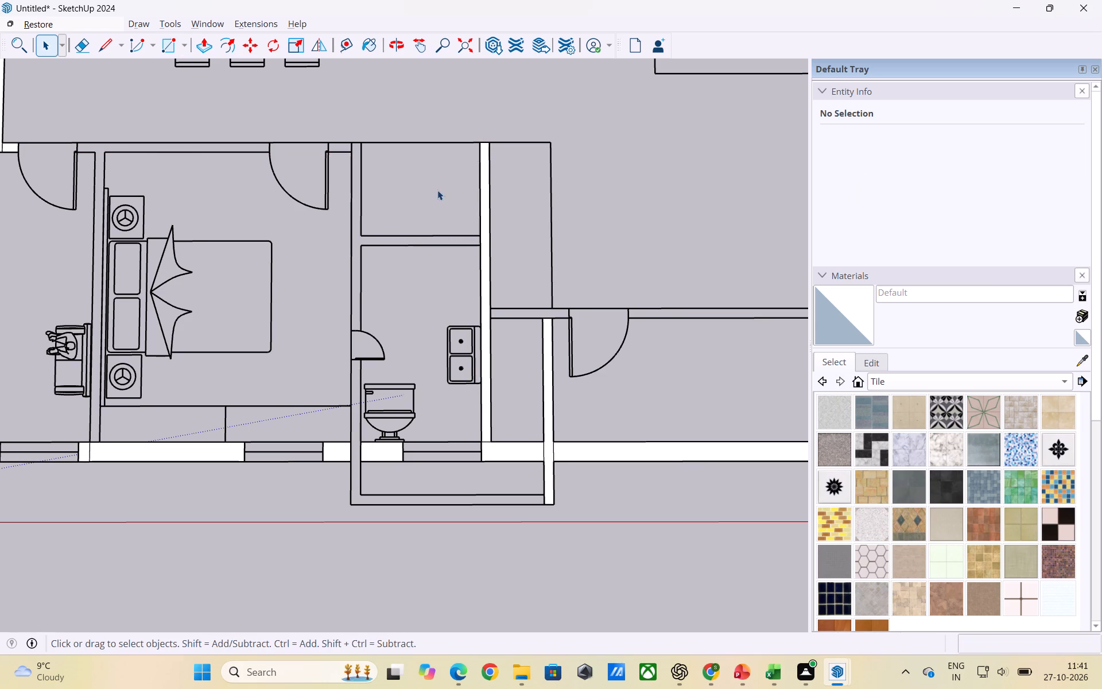
Draw a 4 1/2" thick wall rectangle between the bathroom and the small adjoining room, and delete the face filling that room.
key(r)
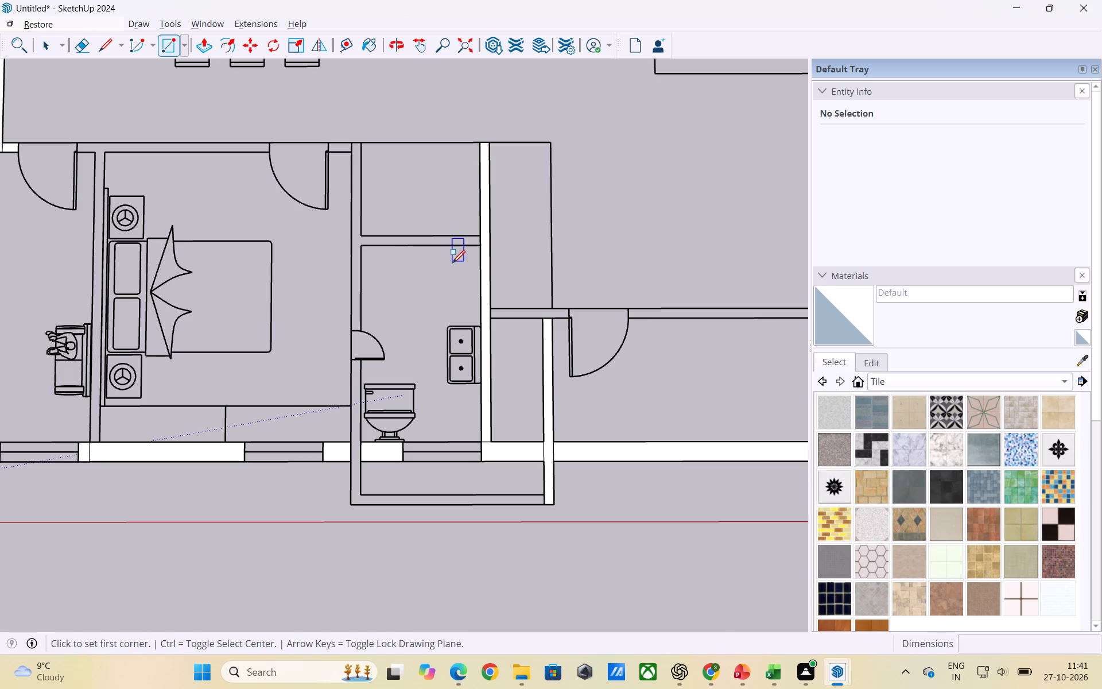
scroll(452, 263, up, 2)
click(483, 230)
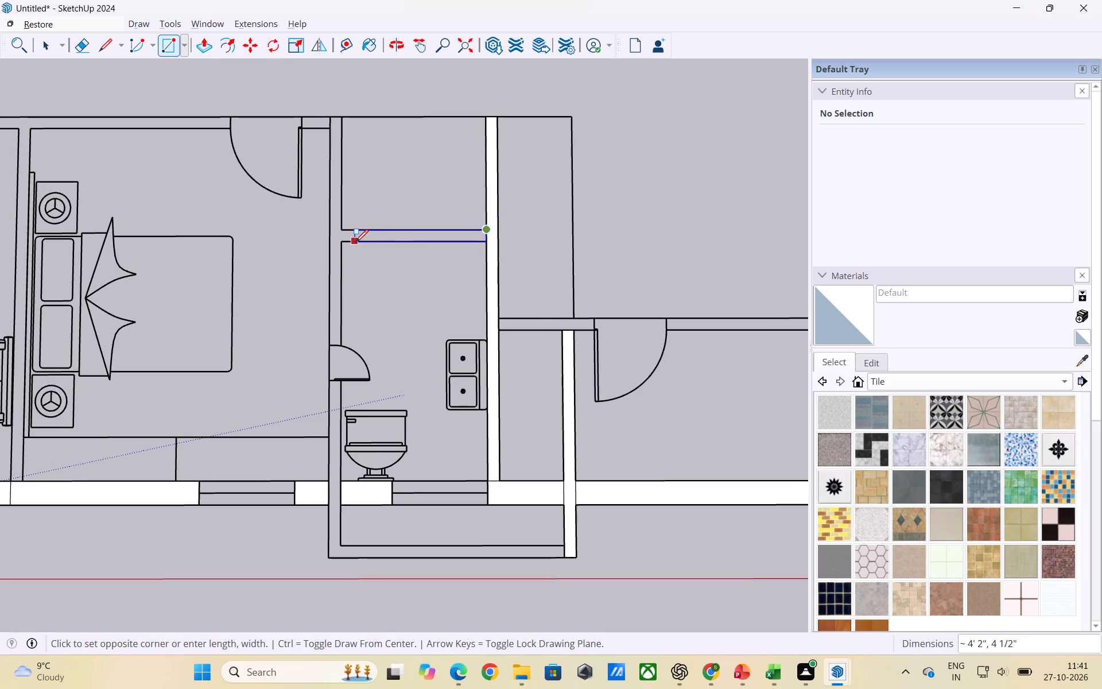
click(344, 241)
key(space)
click(384, 201)
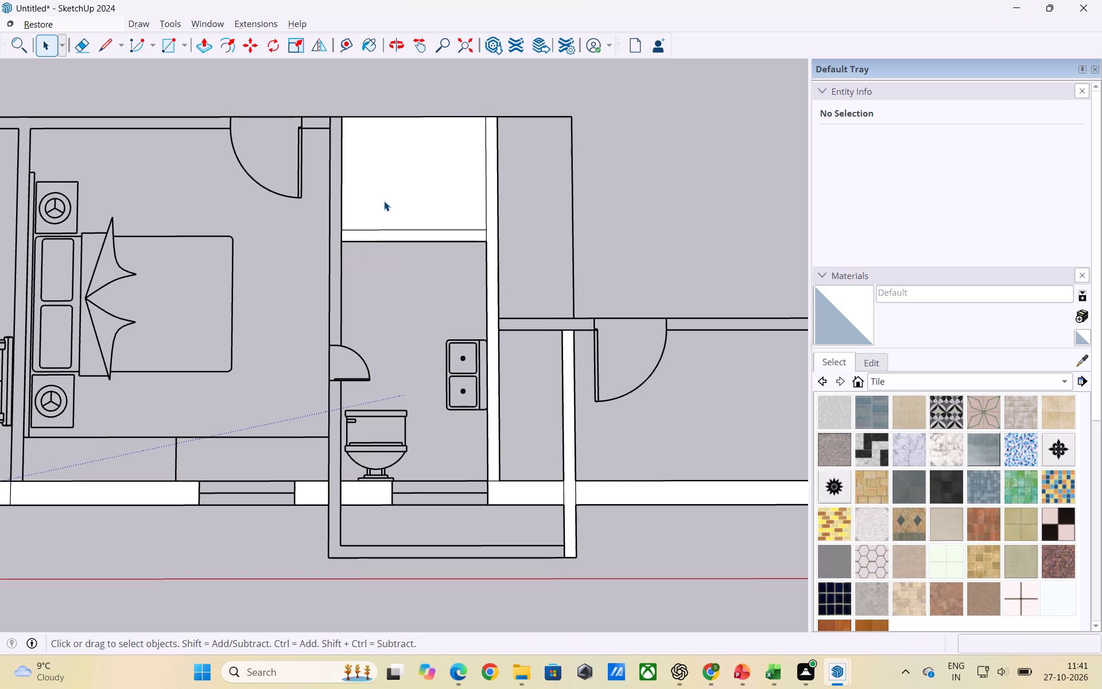
key(Delete)
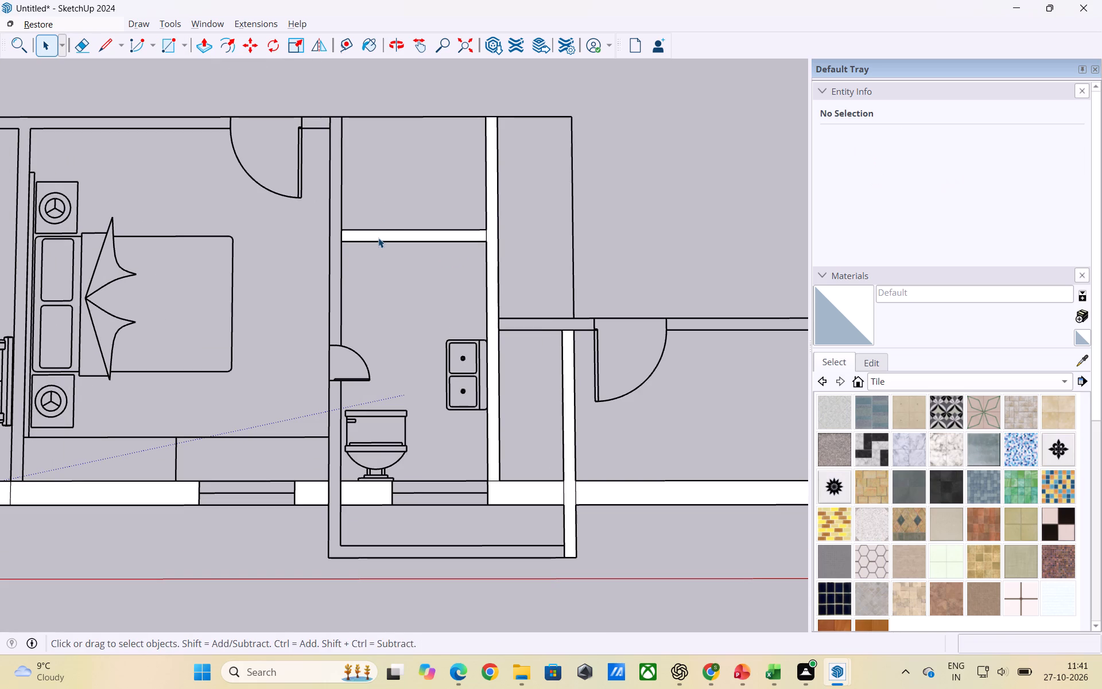
Draw a wall rectangle from the bedroom's dining-side corner to the bathroom door, and delete the face filling the small adjoining room.
key(r)
scroll(329, 119, up, 3)
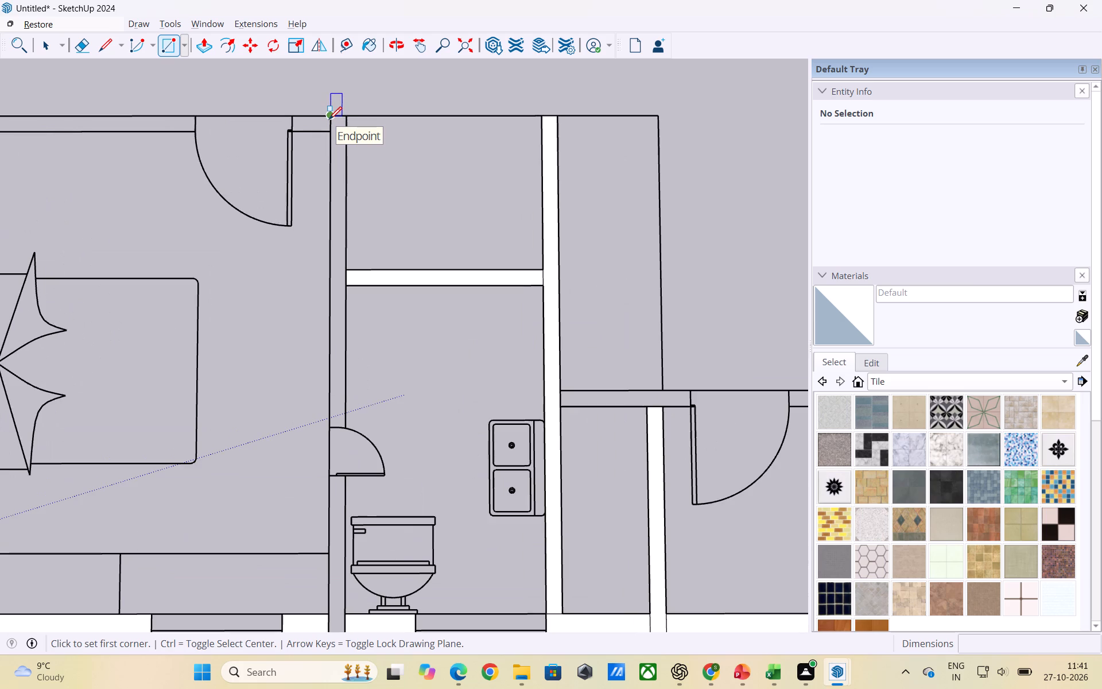
click(328, 113)
scroll(341, 152, down, 3)
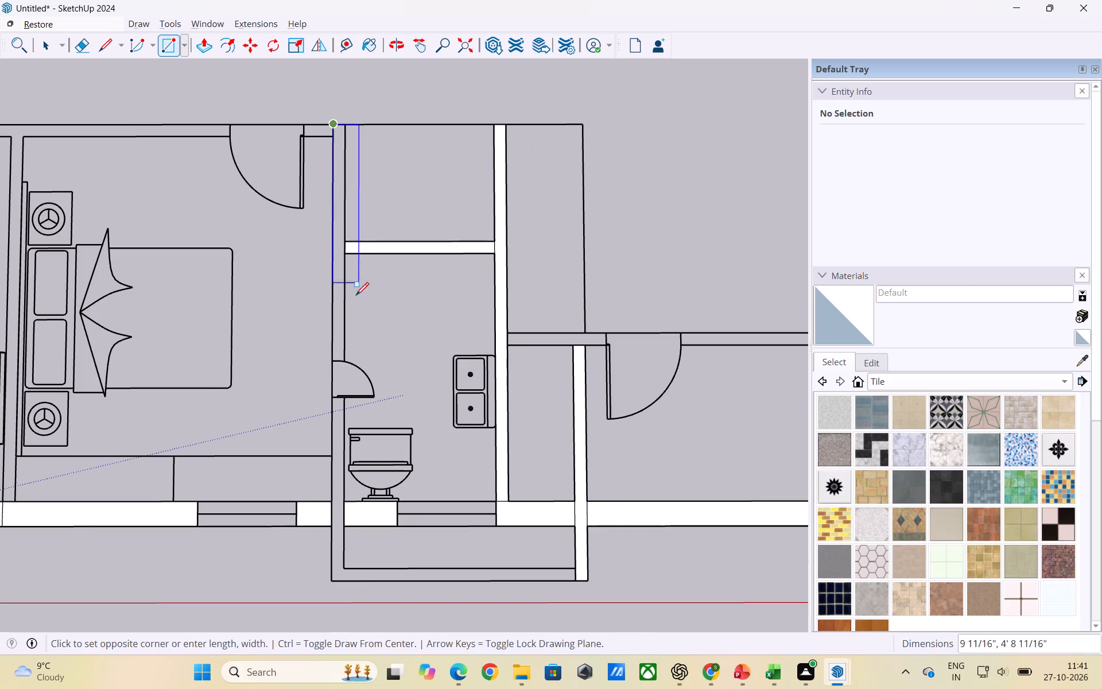
click(343, 357)
key(space)
click(428, 187)
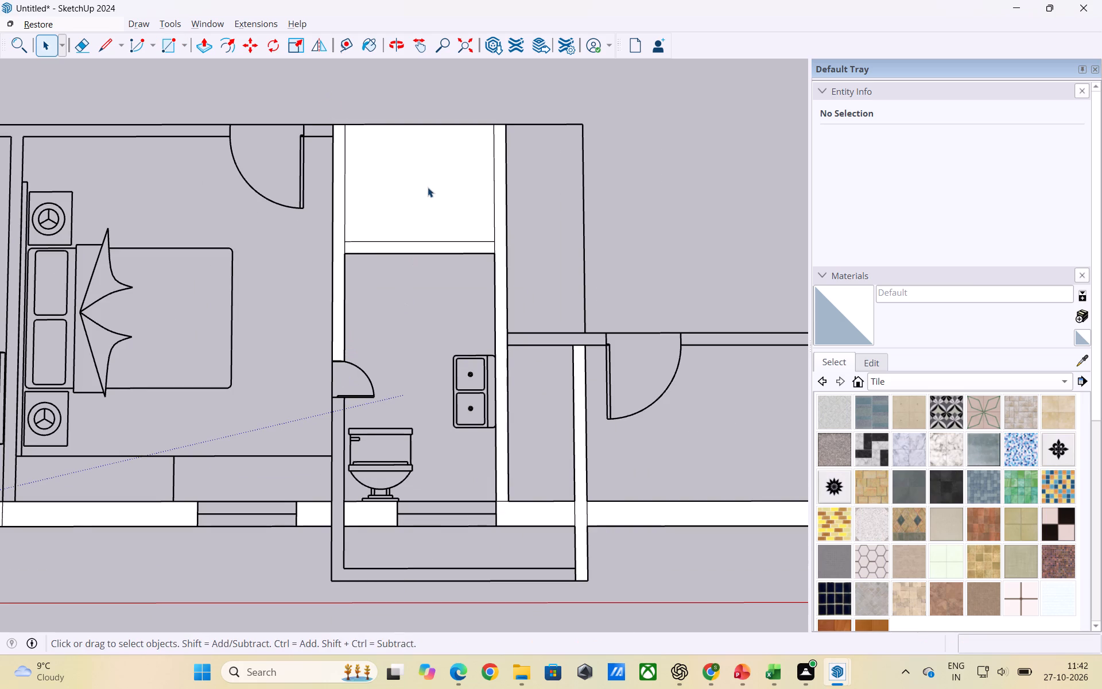
key(Delete)
Draw a wall rectangle from the outer projection's bedroom-side corner up to the bathroom door opening.
scroll(524, 257, down, 5)
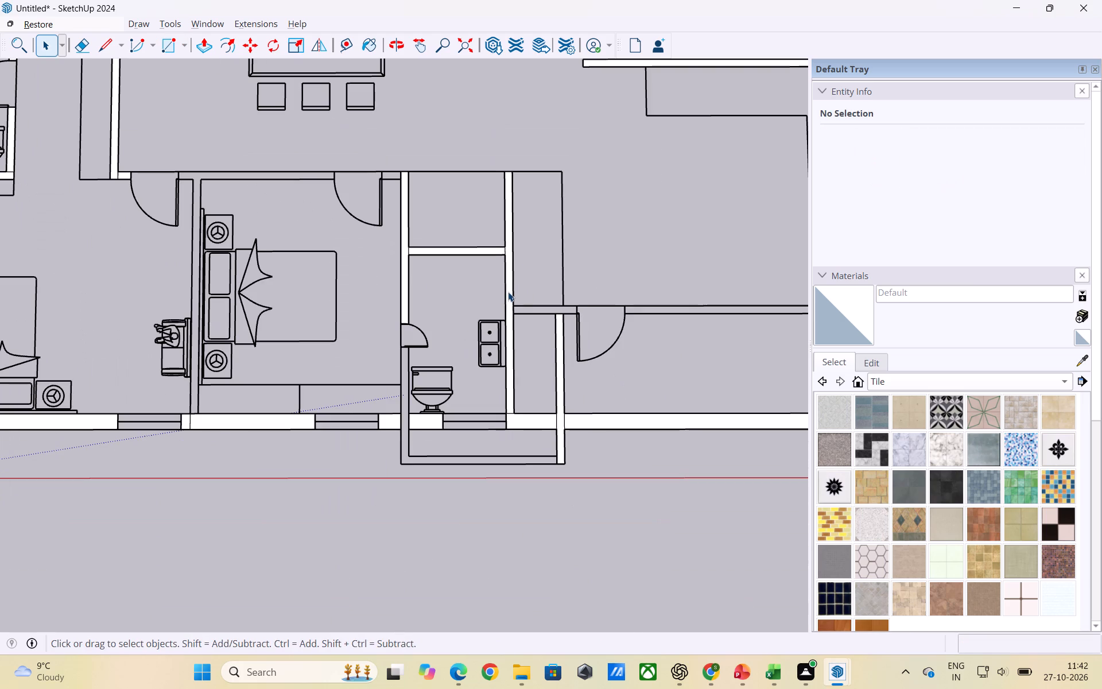
scroll(377, 443, up, 1)
key(r)
scroll(456, 443, up, 4)
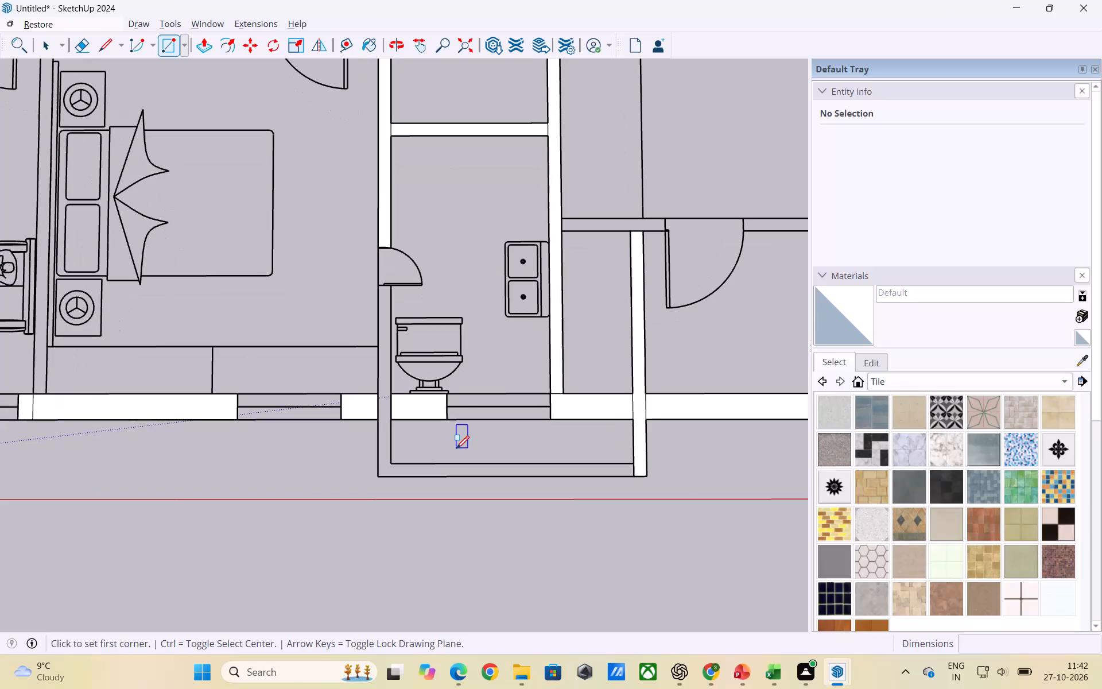
click(375, 477)
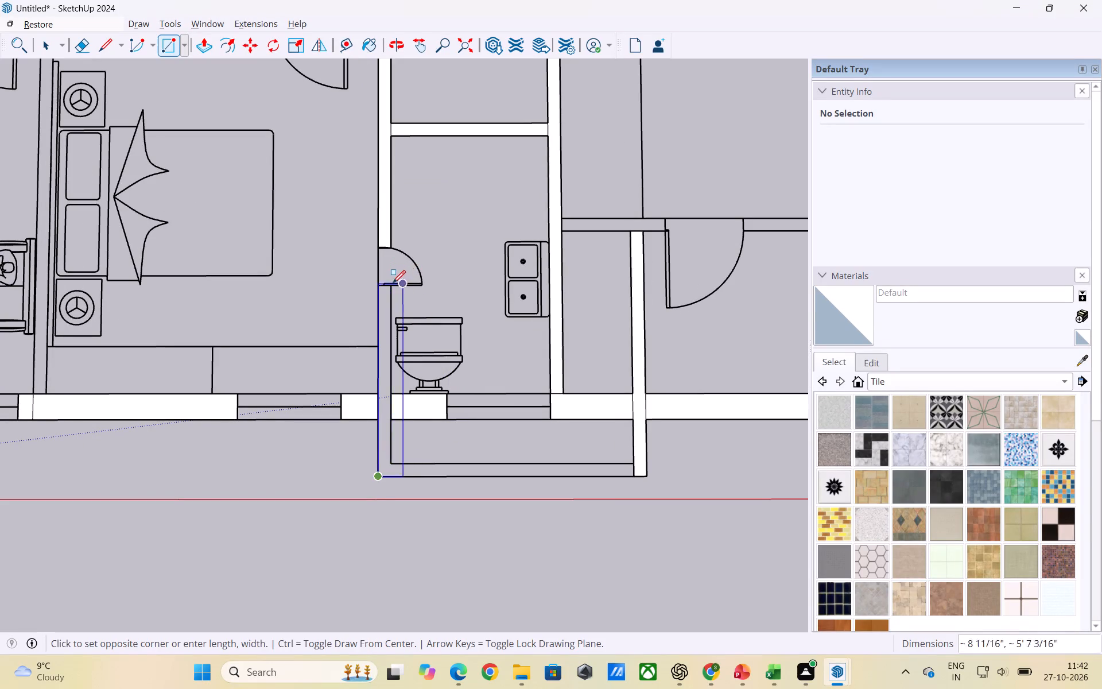
click(389, 285)
key(space)
Delete the unwanted faces filling the bathroom, the bedroom wardrobe and the projection outside the bathroom window.
click(457, 242)
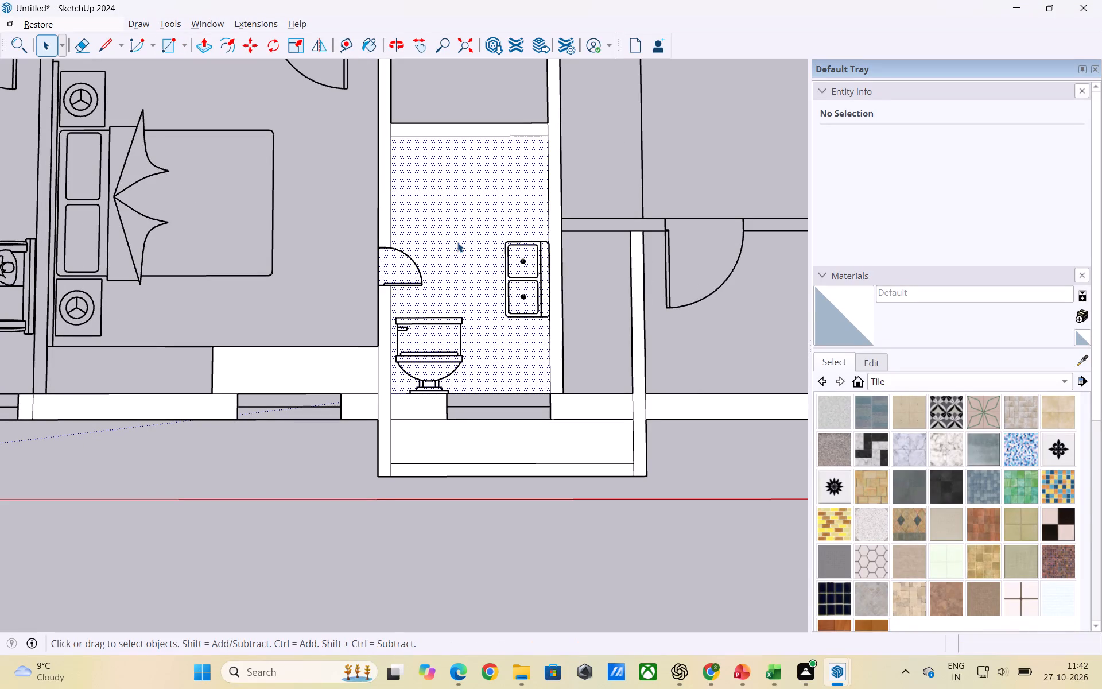
key(Delete)
click(333, 369)
key(Delete)
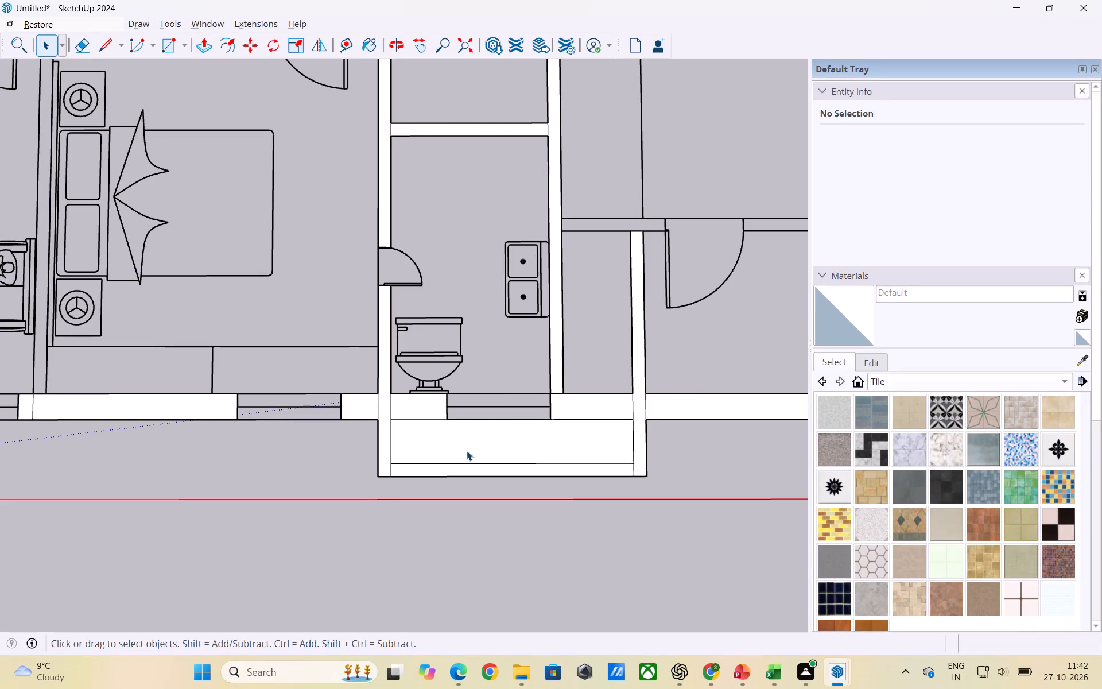
click(467, 451)
key(Delete)
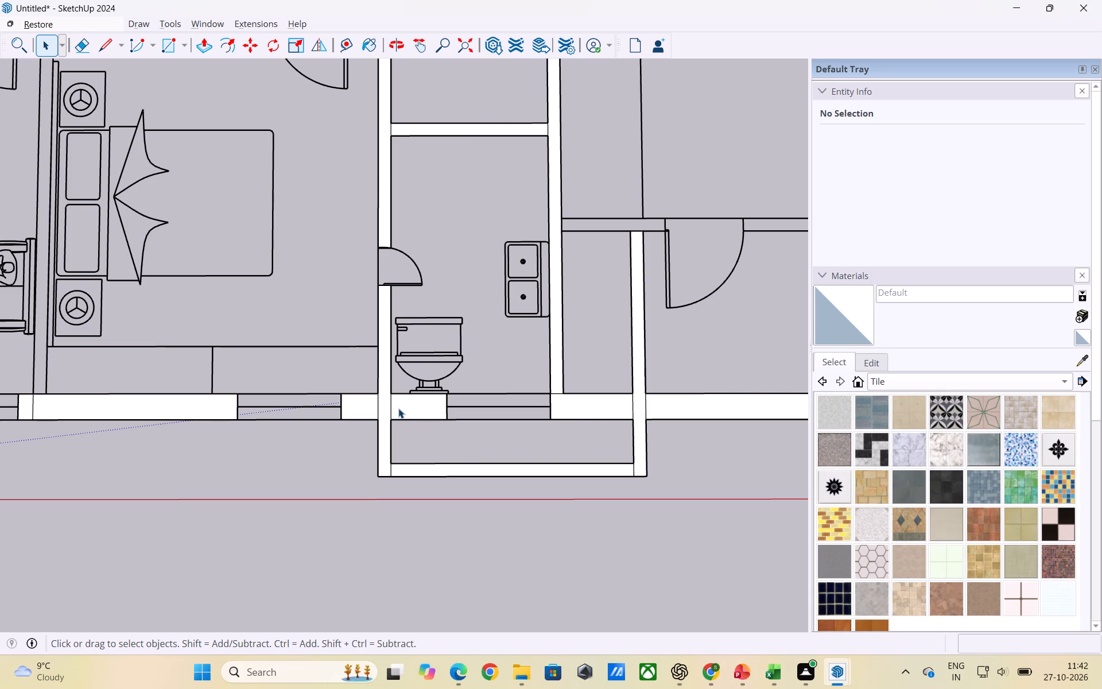
Draw a wall rectangle about 2' 10 9/16" long from the bathroom's washbasin-side wall to the adjacent utility-area door.
scroll(398, 408, down, 2)
scroll(439, 556, down, 3)
scroll(542, 334, up, 2)
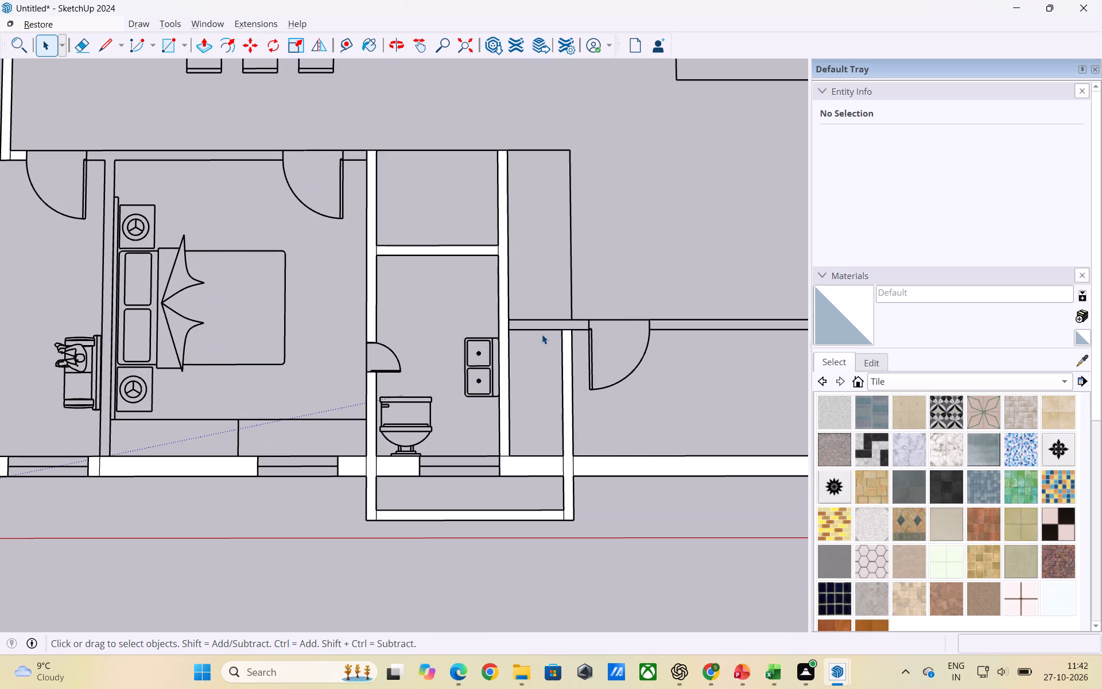
key(r)
scroll(533, 316, up, 2)
click(502, 317)
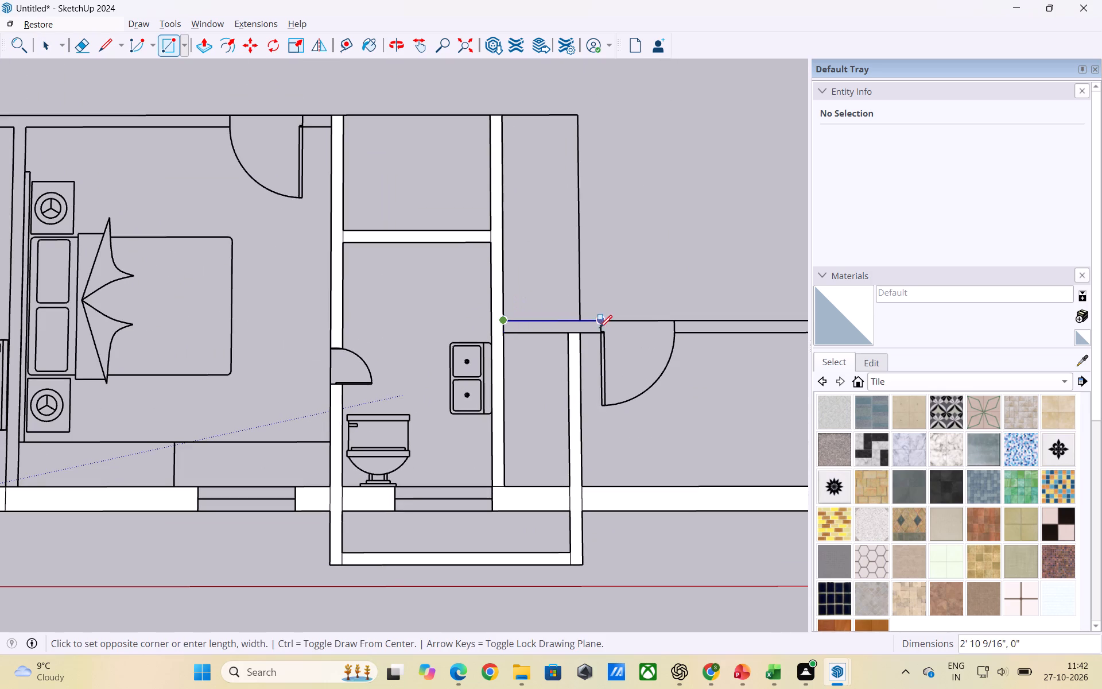
click(600, 331)
key(space)
Delete the unwanted faces filling the narrow spaces on both sides of the short wall beside the utility-area door.
click(536, 364)
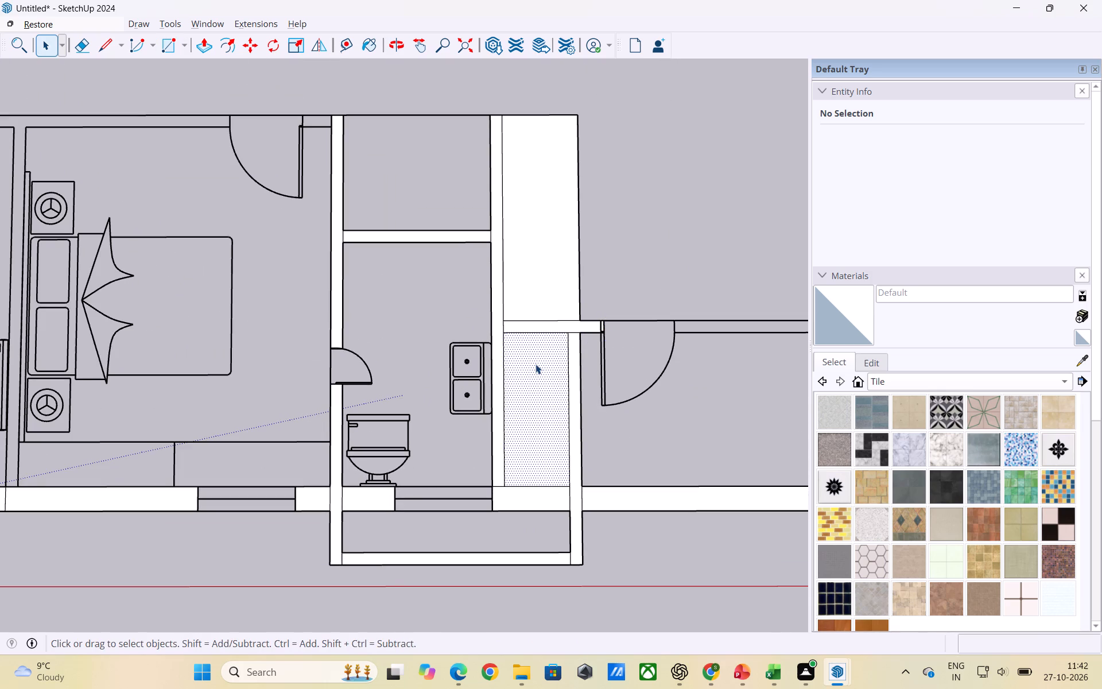
key(Delete)
click(517, 276)
key(Delete)
Draw a 4 1/2" thick wall rectangle between the kitchen and utility area, from the utility-area door to the outer wall.
scroll(375, 338, down, 4)
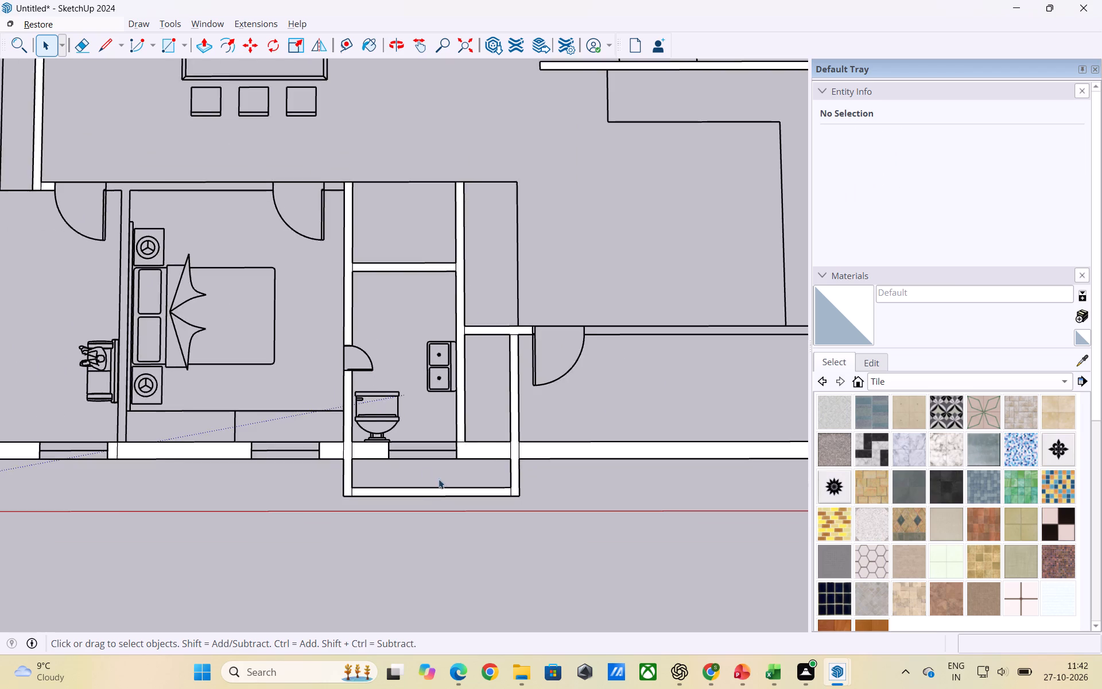
scroll(426, 490, down, 4)
key(r)
scroll(521, 410, up, 6)
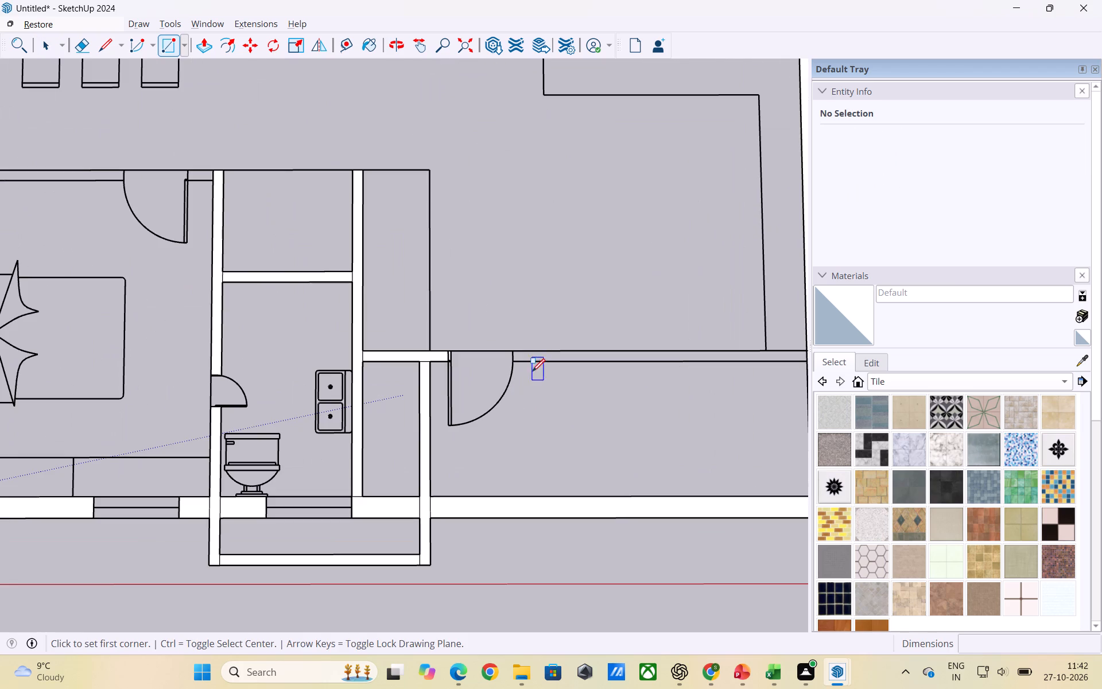
click(515, 350)
scroll(309, 393, down, 2)
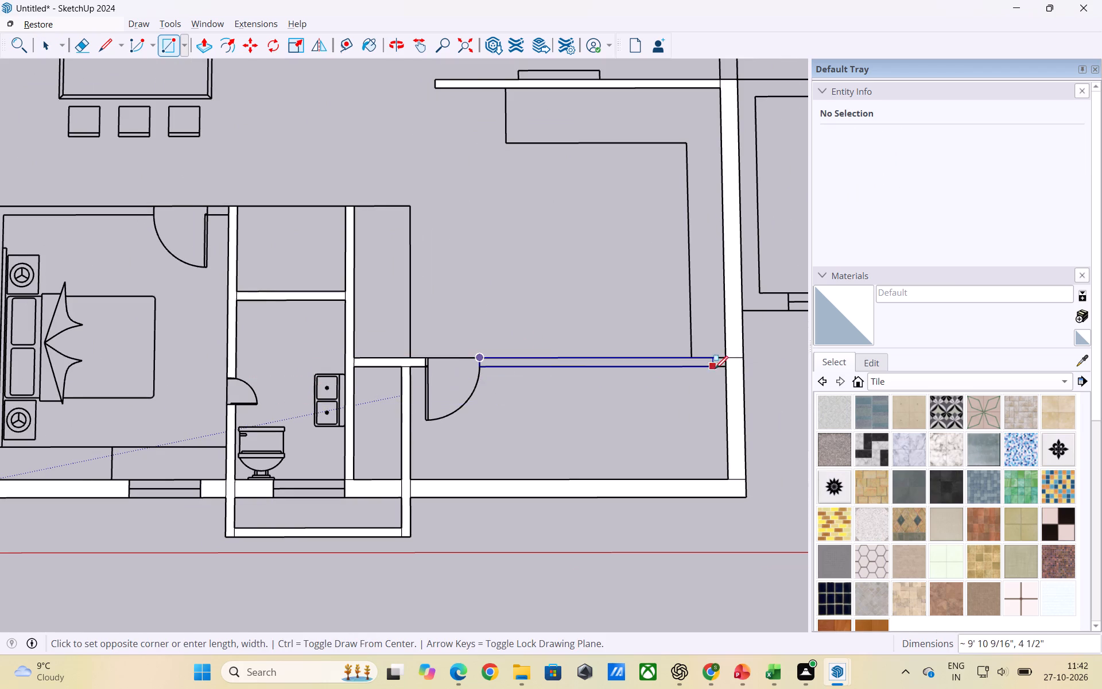
click(727, 368)
Delete the unwanted faces filling the utility area and the L-shaped kitchen counter.
key(space)
click(587, 425)
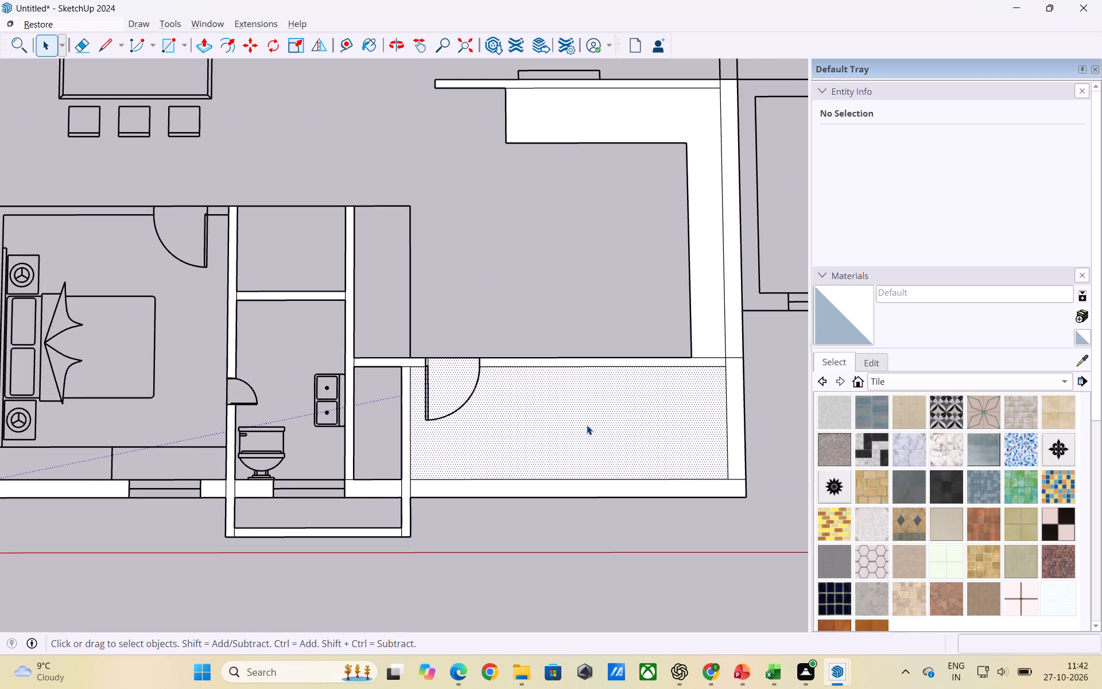
key(Delete)
click(709, 315)
key(Delete)
Draw a short wall rectangle about 10 15/16" by 4 1/2" between the middle bedroom's door and the wall shared with the bathroom side.
scroll(629, 385, down, 2)
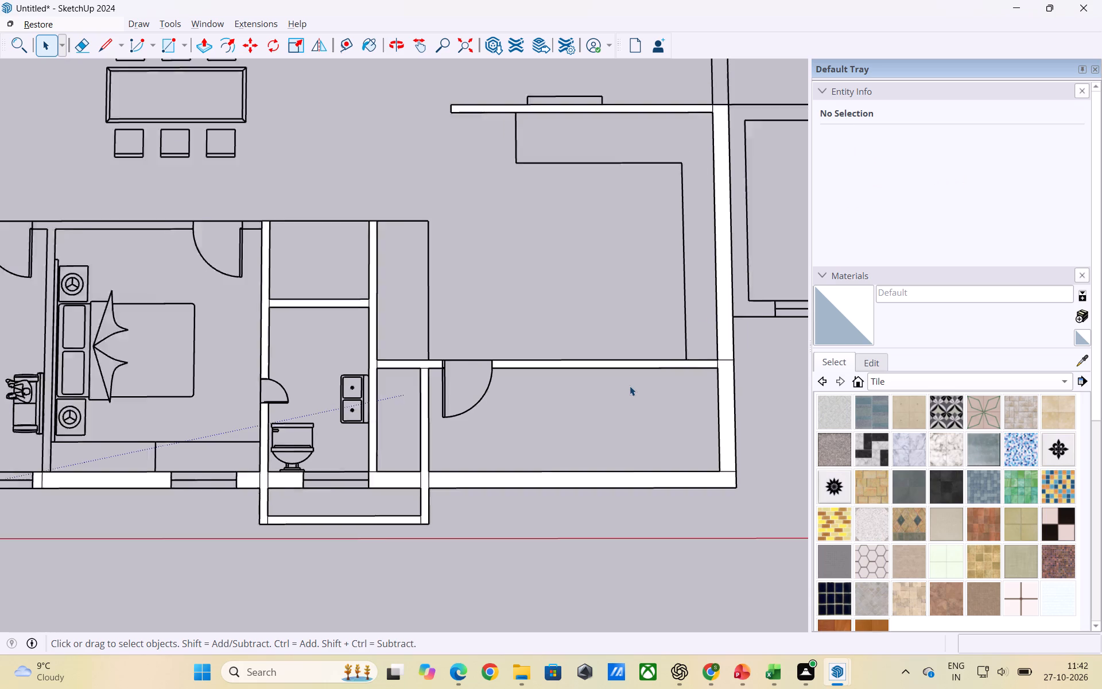
scroll(630, 386, down, 5)
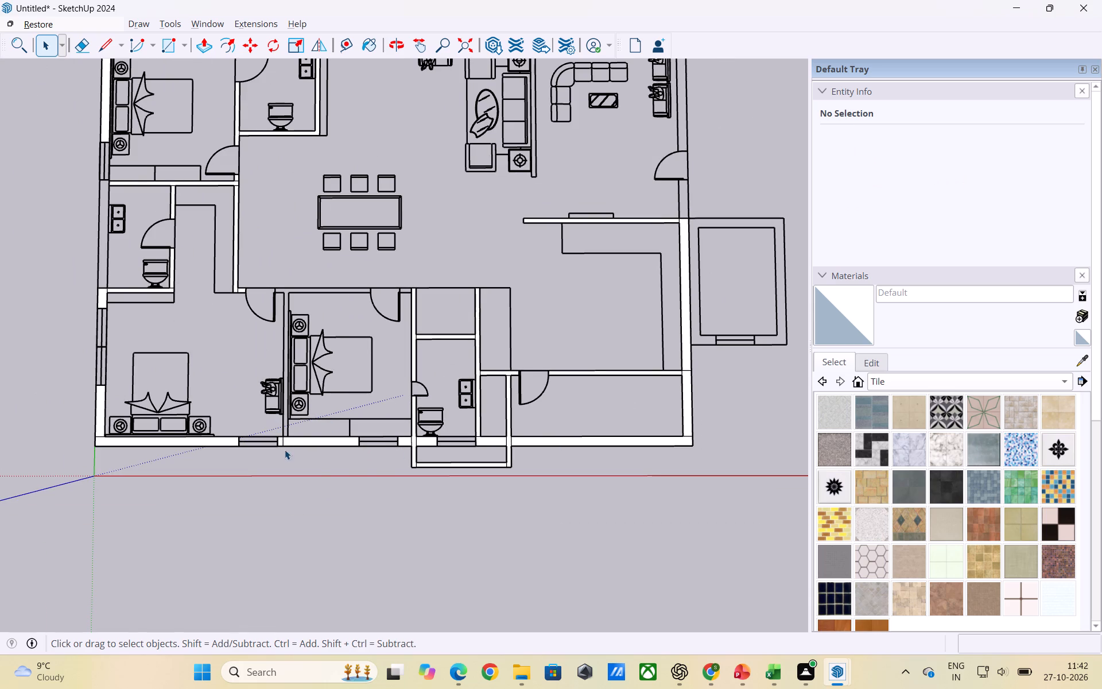
scroll(610, 509, down, 1)
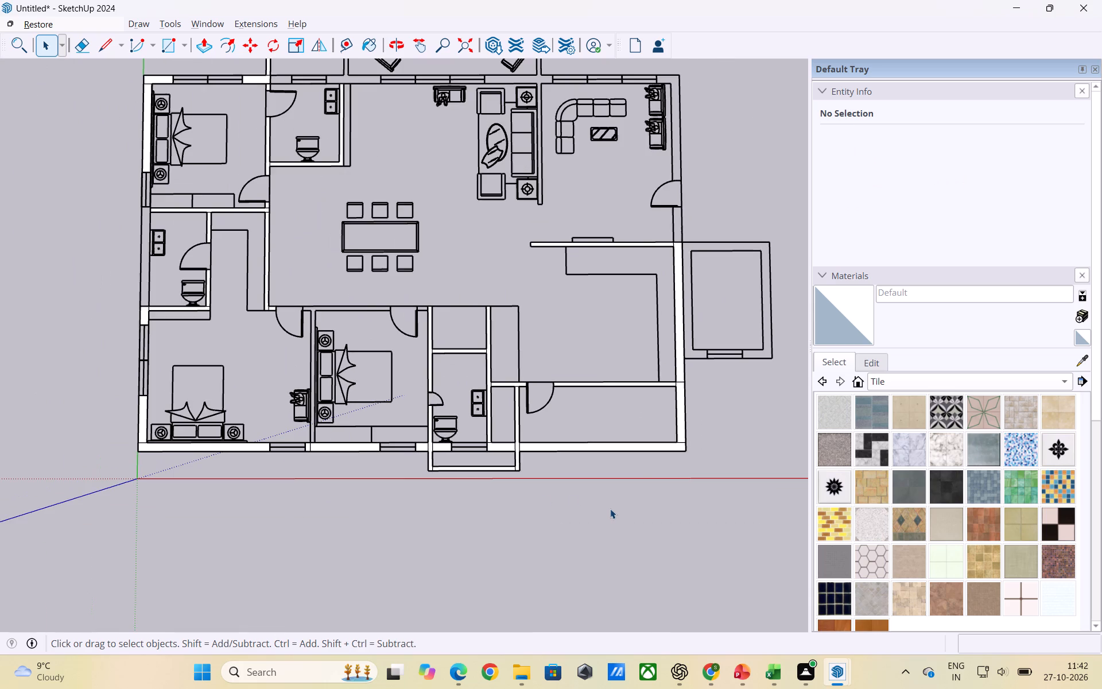
scroll(308, 296, up, 4)
key(r)
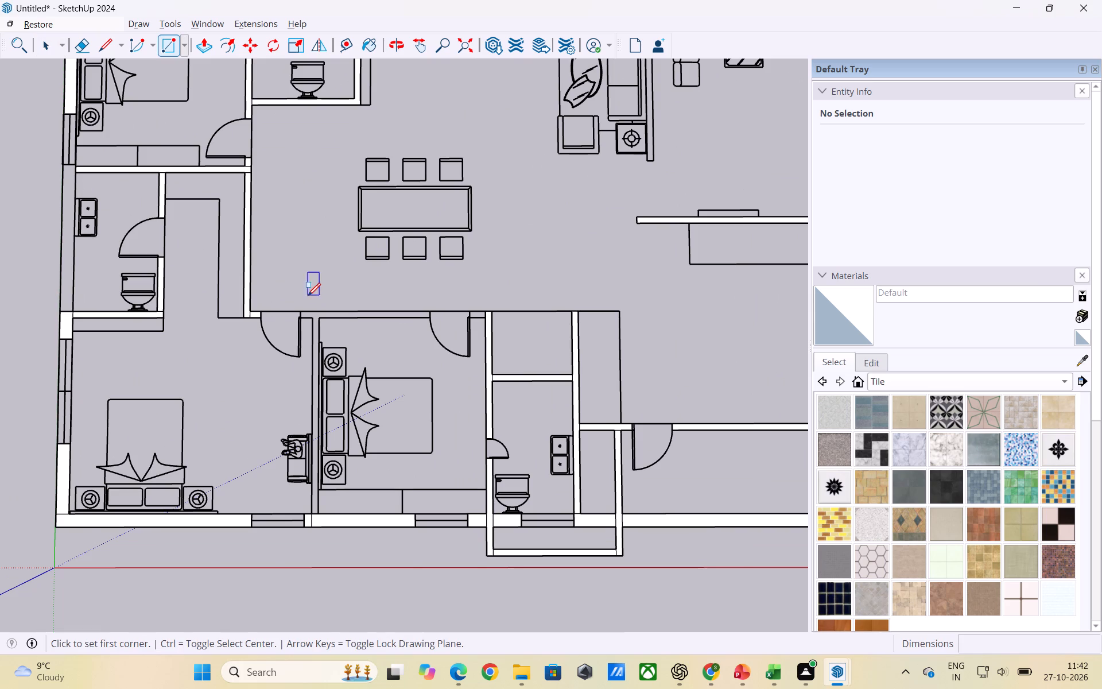
scroll(425, 303, up, 3)
scroll(506, 317, up, 6)
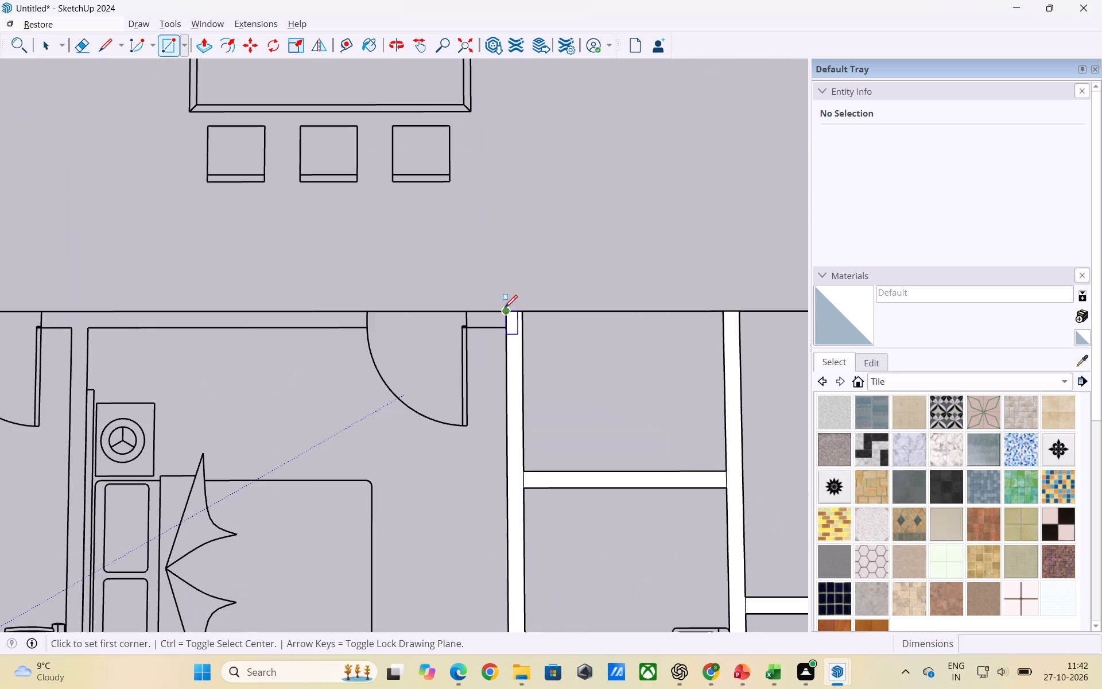
click(505, 309)
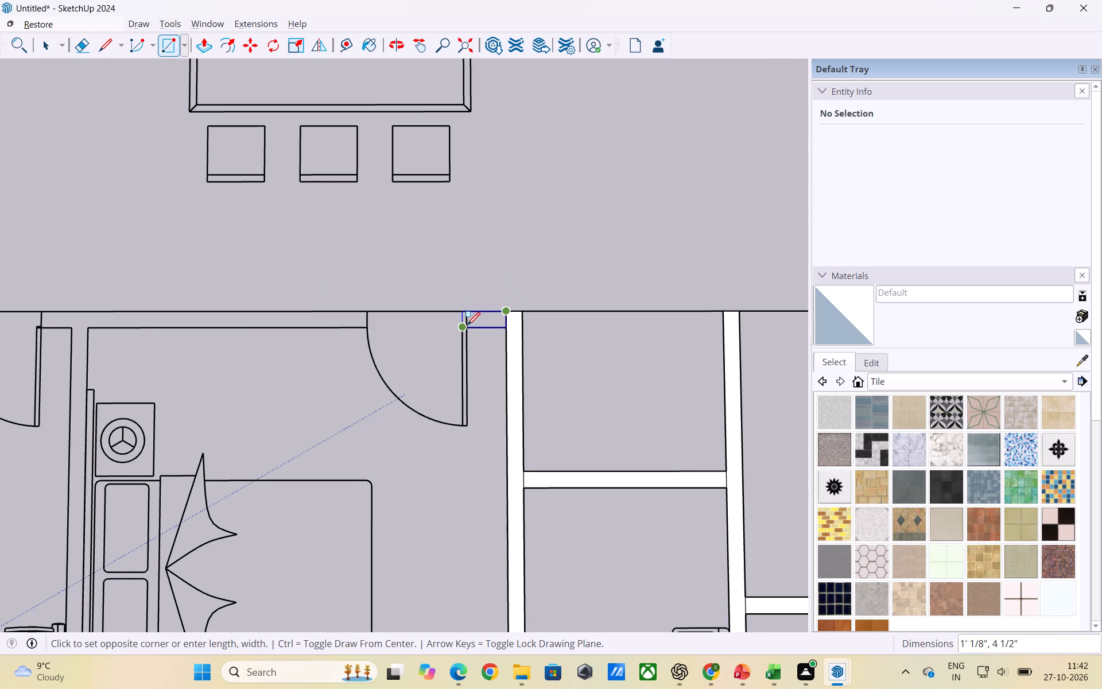
scroll(472, 331, up, 6)
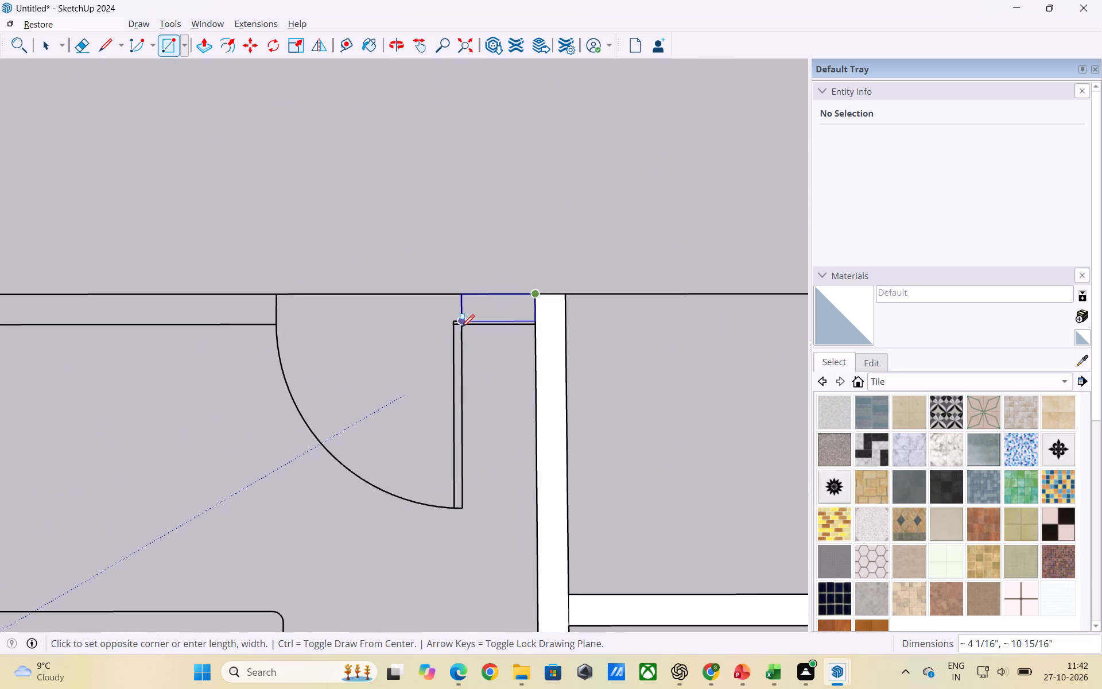
scroll(459, 326, up, 6)
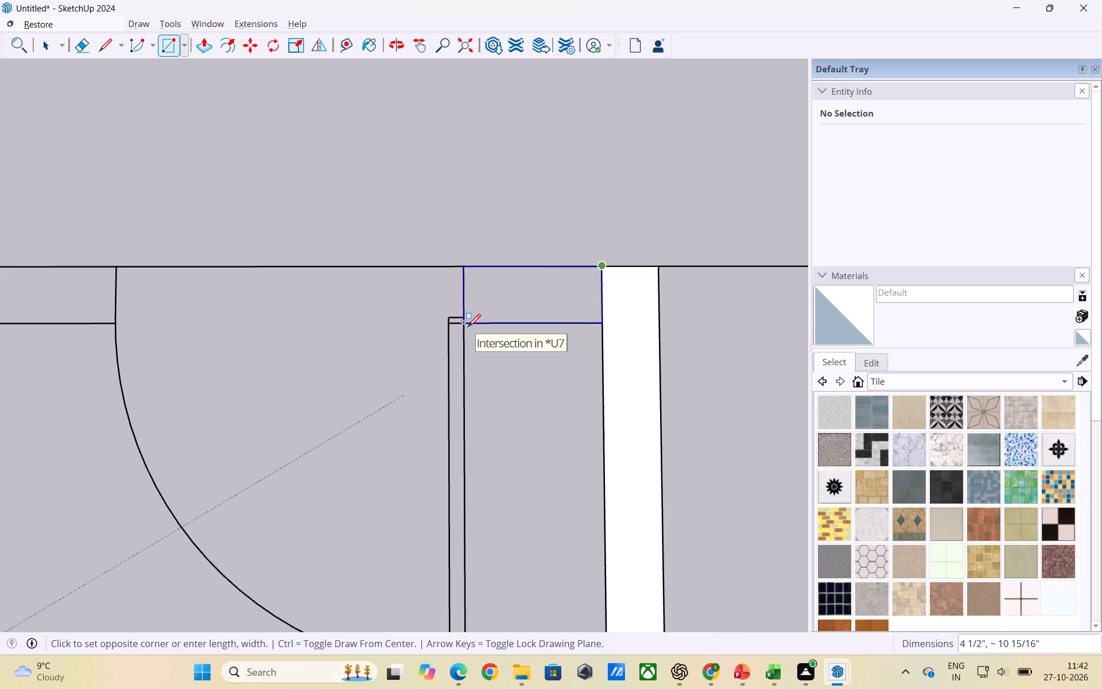
click(468, 327)
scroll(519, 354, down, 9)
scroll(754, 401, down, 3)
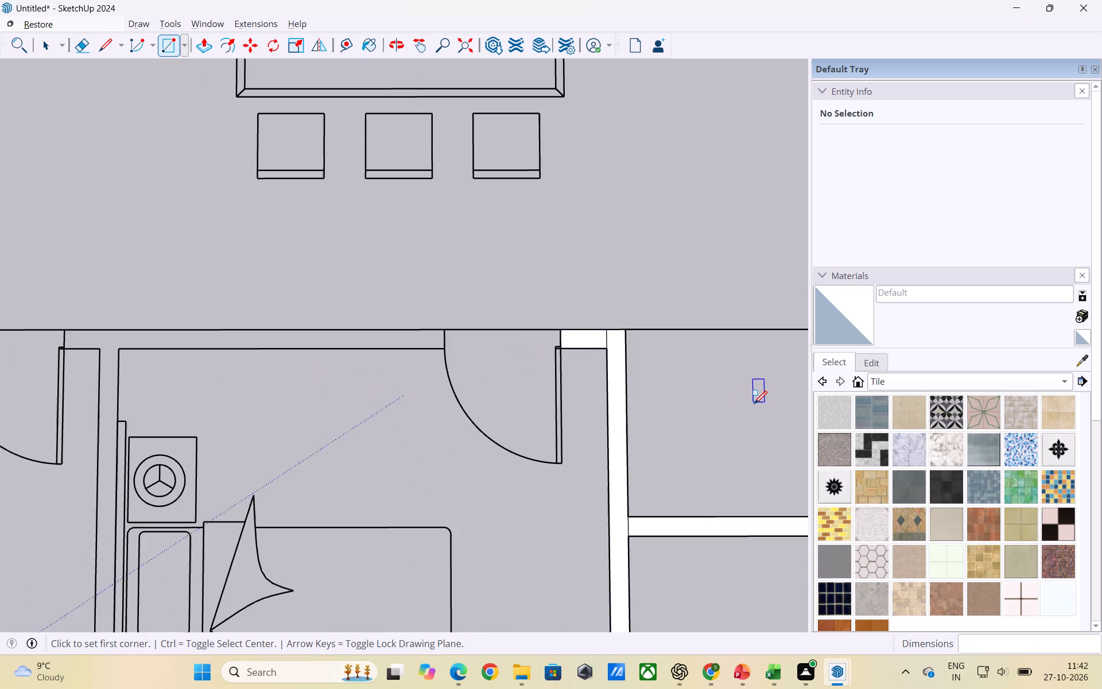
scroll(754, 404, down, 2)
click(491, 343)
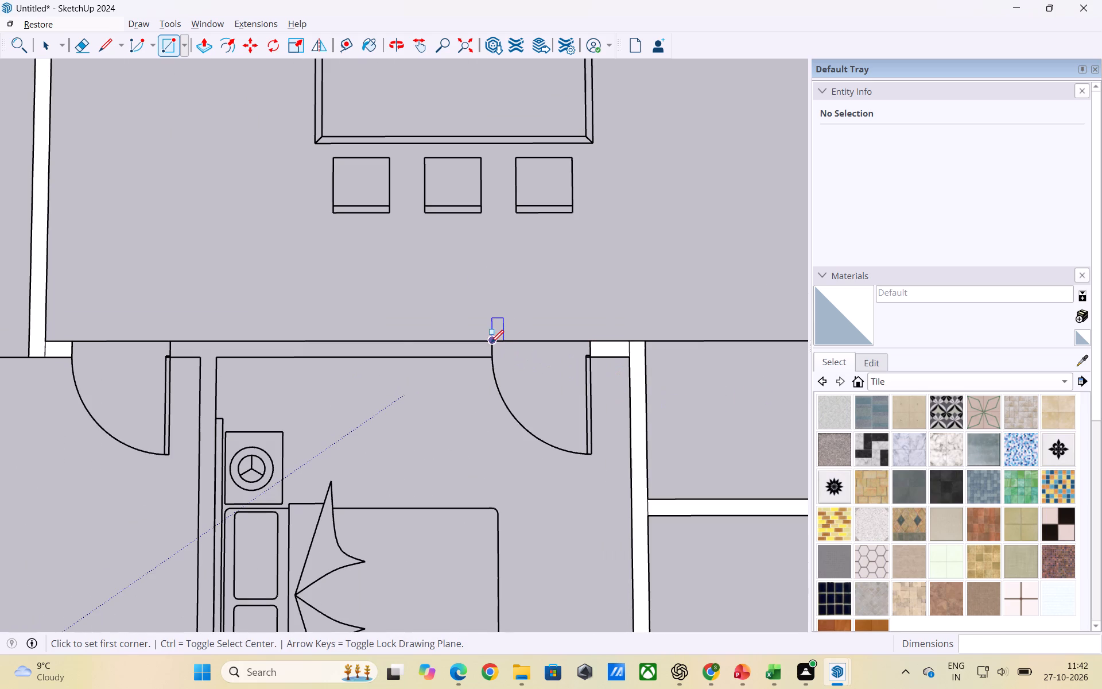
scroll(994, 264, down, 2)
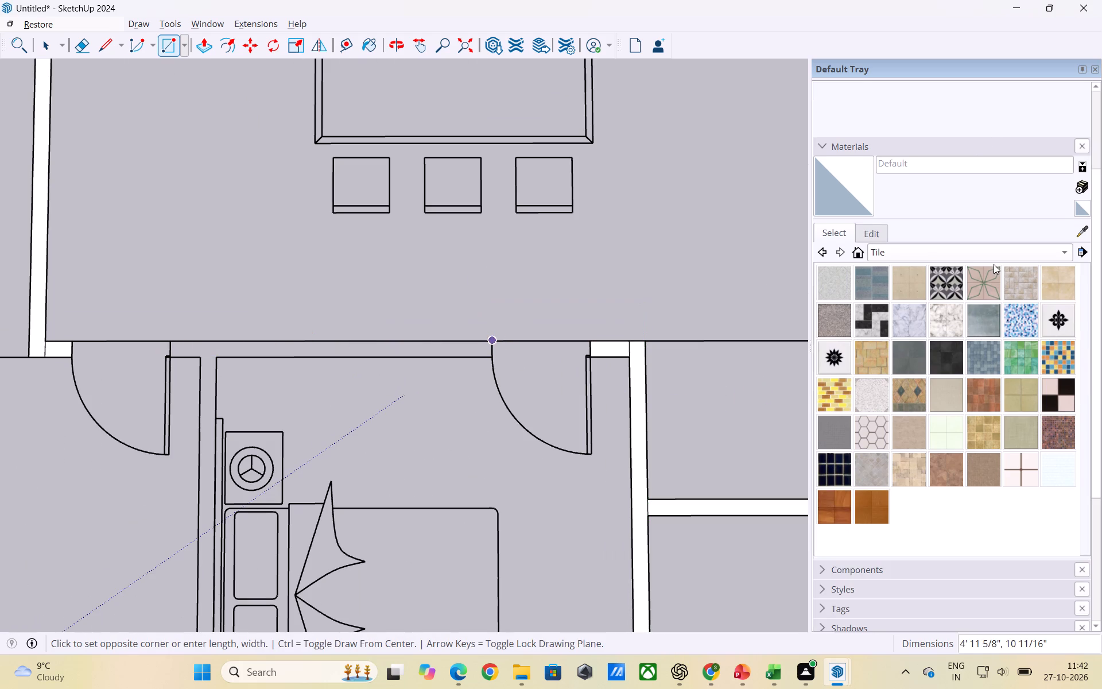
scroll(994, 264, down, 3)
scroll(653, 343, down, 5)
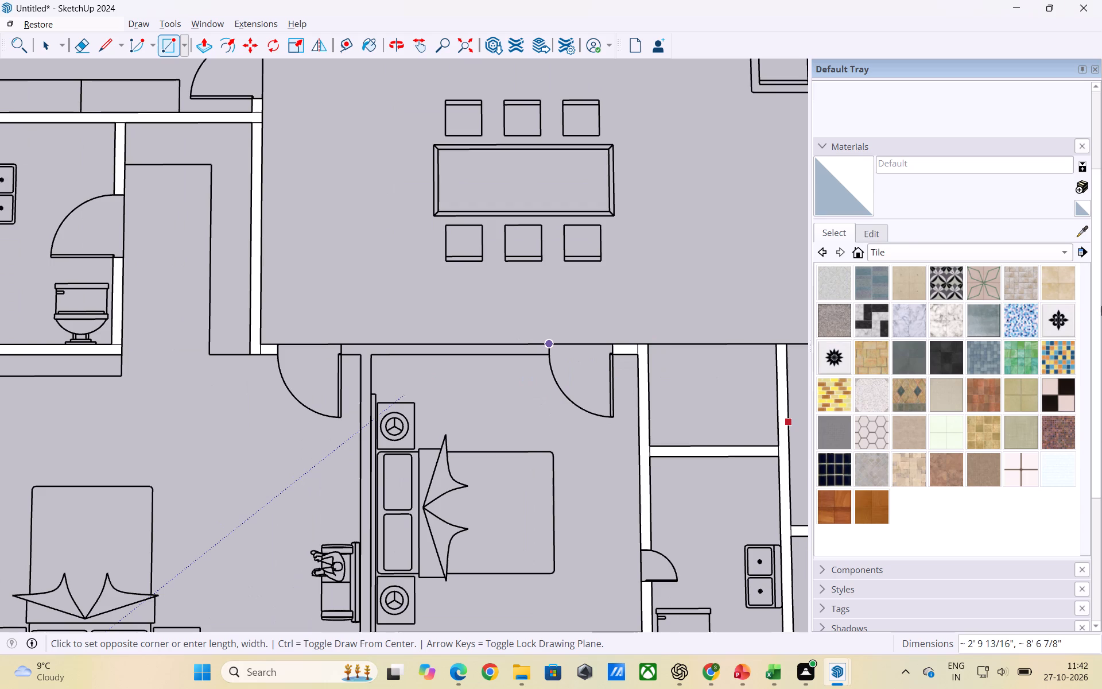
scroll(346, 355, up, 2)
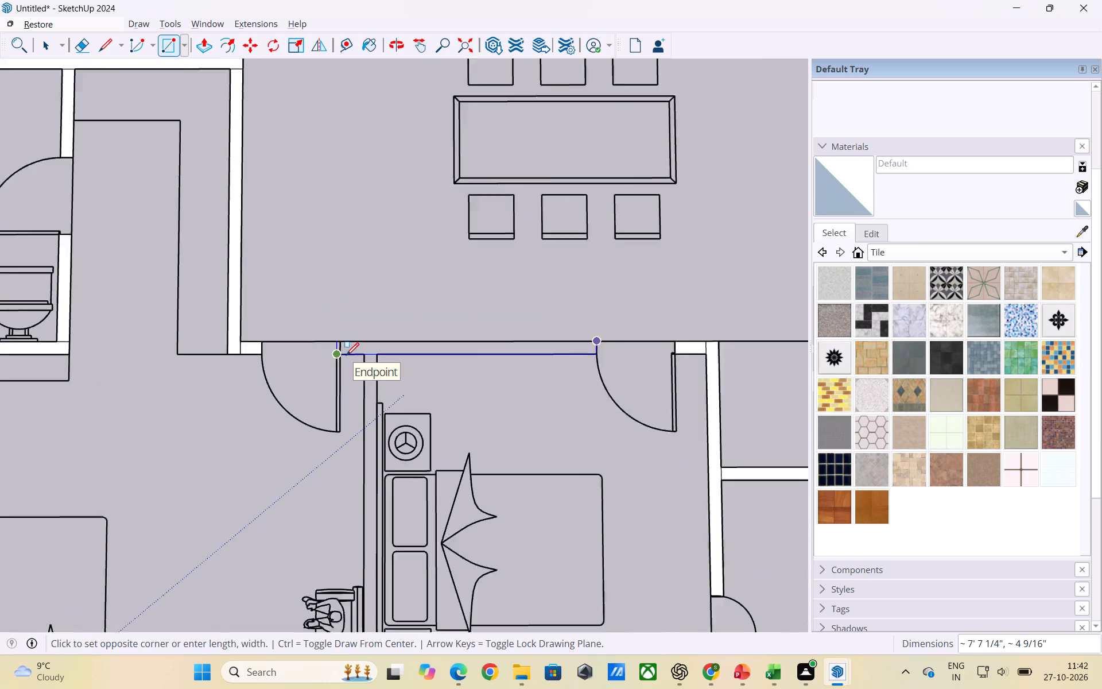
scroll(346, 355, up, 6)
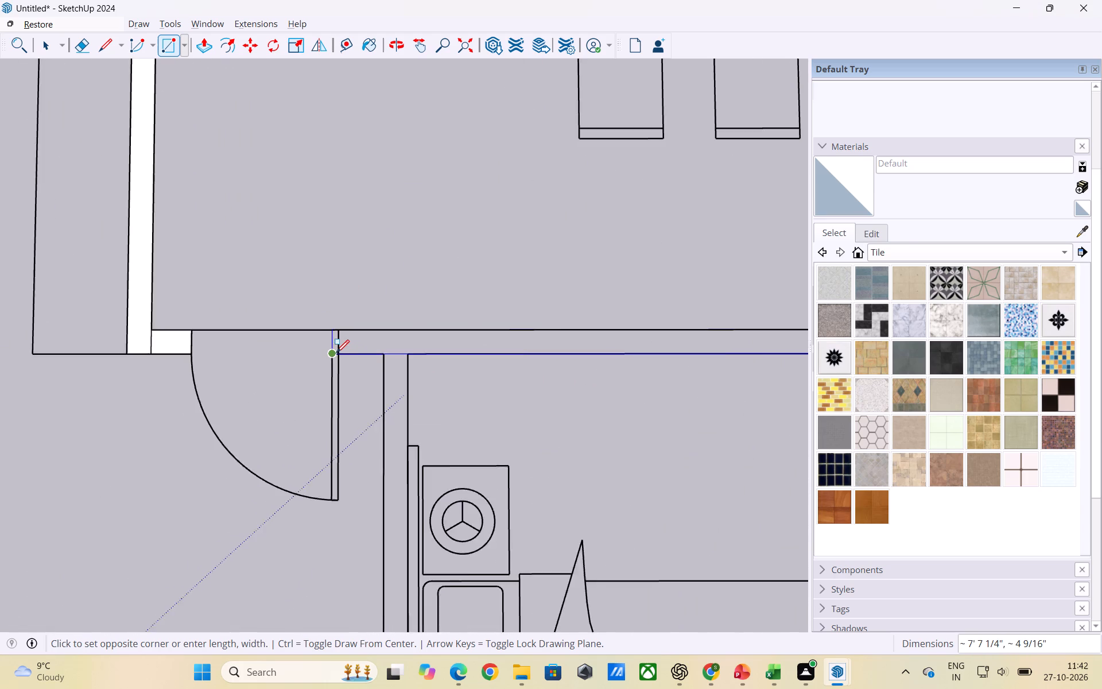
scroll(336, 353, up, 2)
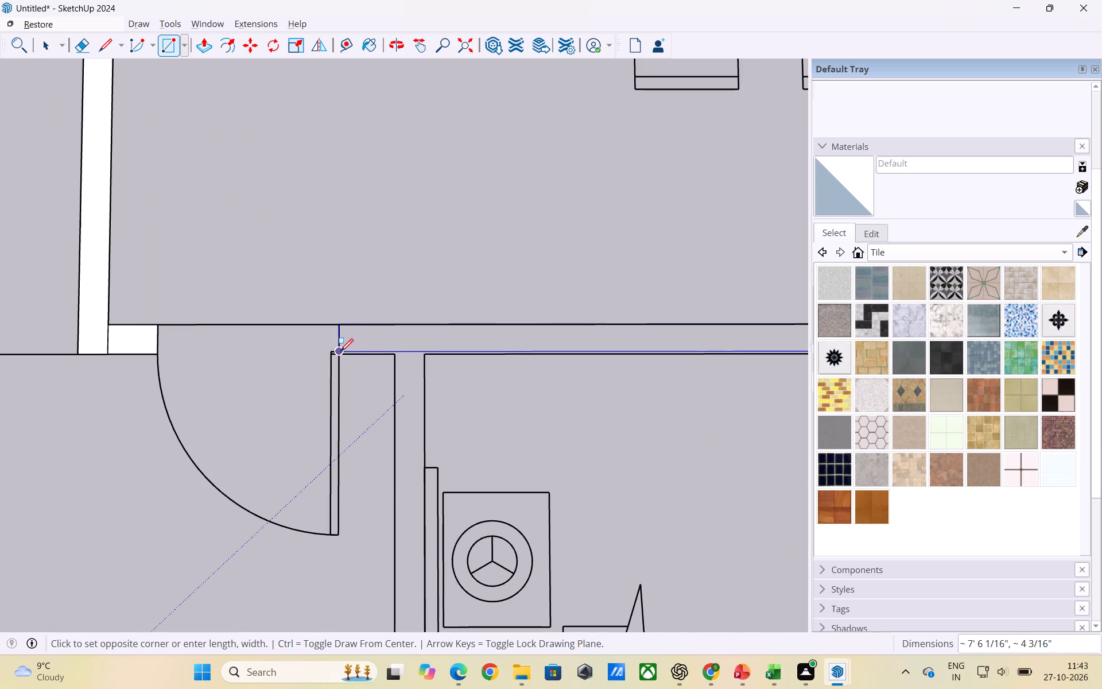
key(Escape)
Draw a wall rectangle about 7' 6" by 4 1/2" along the dining area, between the doors of the two adjacent bedrooms.
scroll(262, 353, down, 5)
key(space)
key(r)
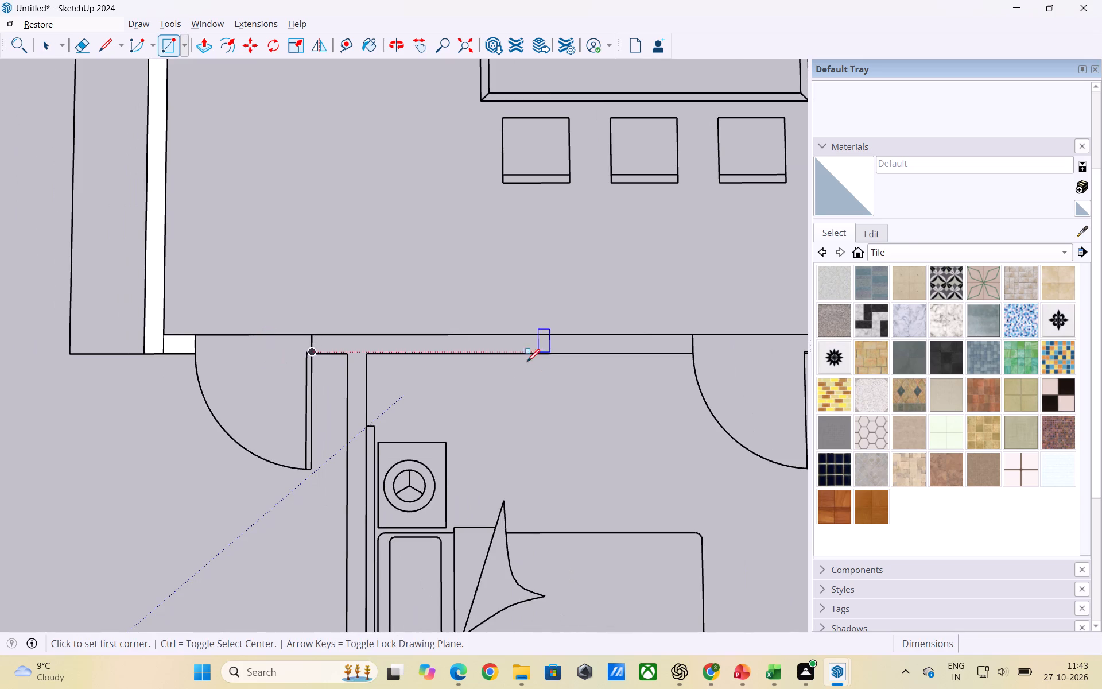
scroll(340, 337, up, 5)
click(297, 329)
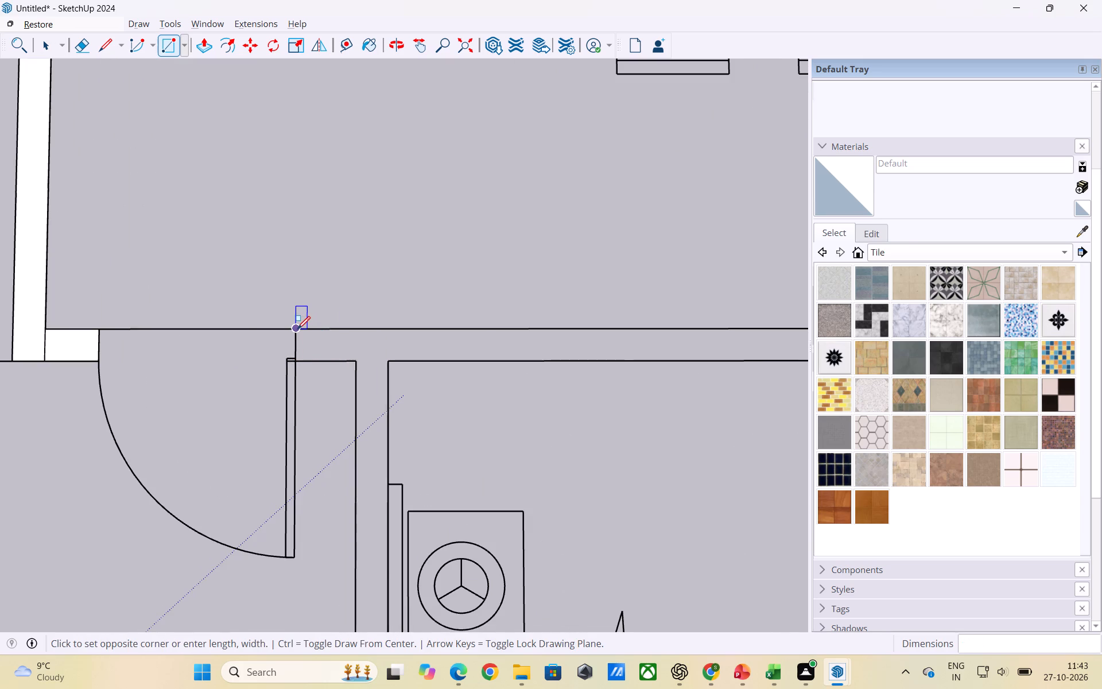
scroll(252, 347, down, 4)
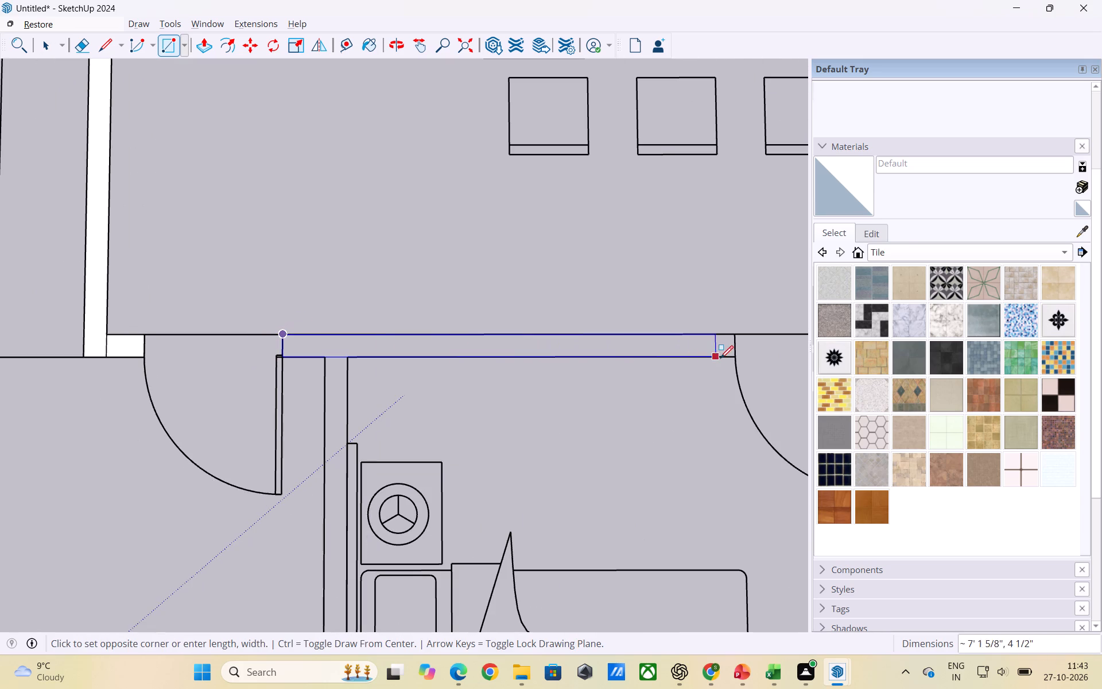
click(735, 359)
key(space)
Examine the whole floor plan for wall segments that still need faces.
scroll(483, 376, down, 4)
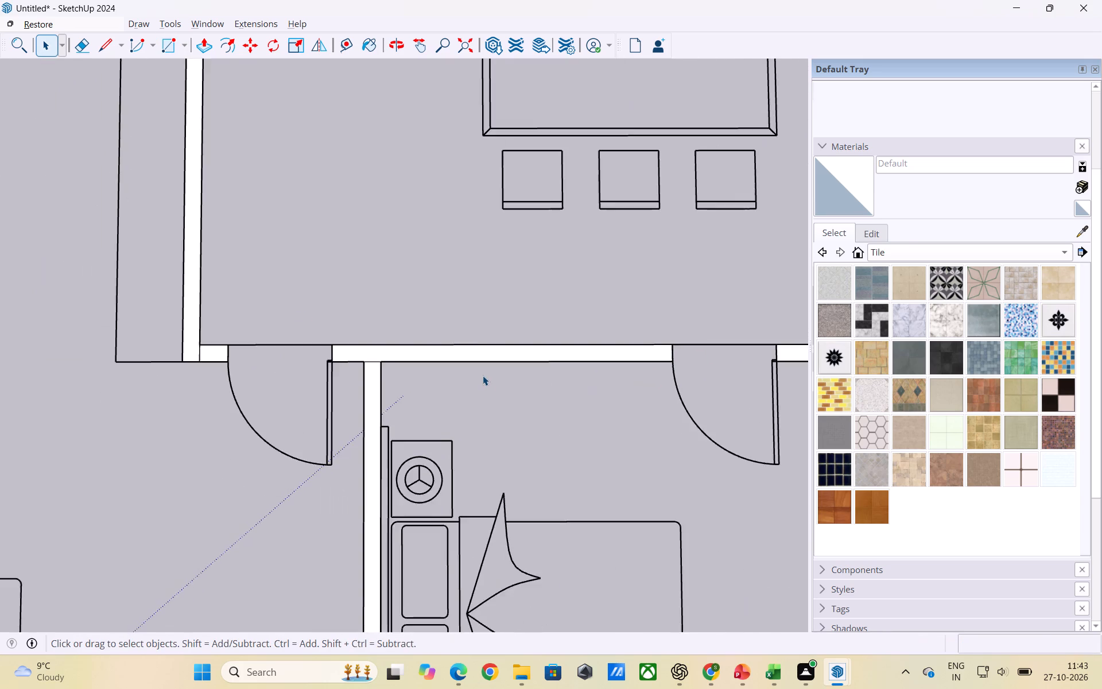
scroll(483, 376, down, 12)
scroll(533, 385, up, 3)
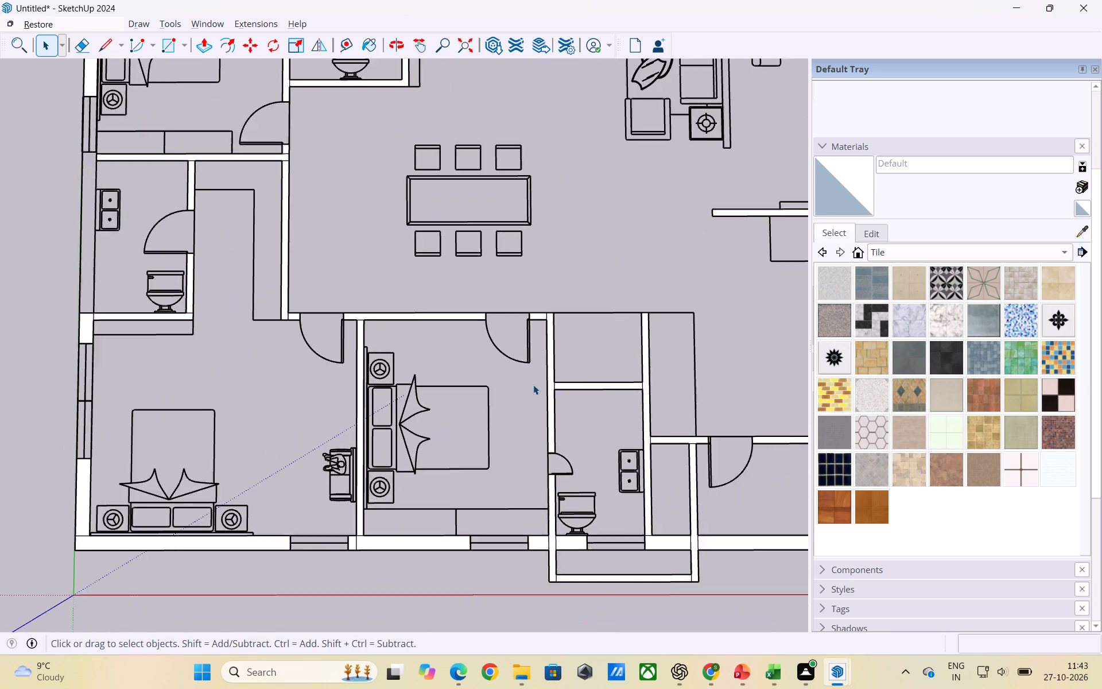
scroll(533, 385, down, 6)
scroll(461, 424, up, 3)
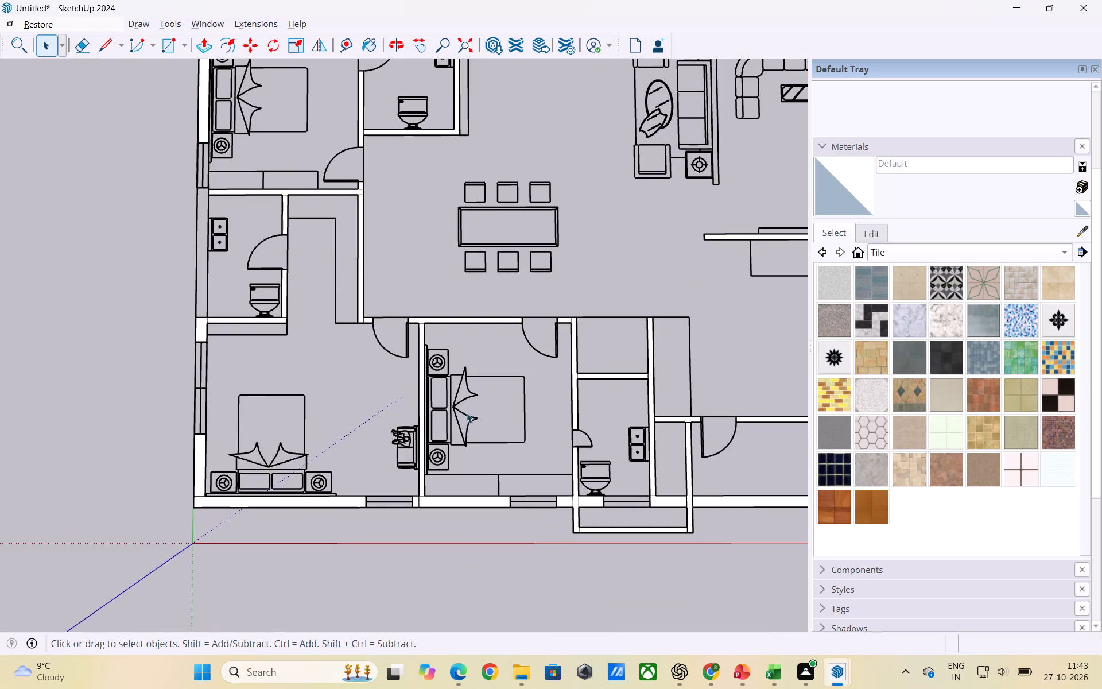
scroll(477, 323, down, 4)
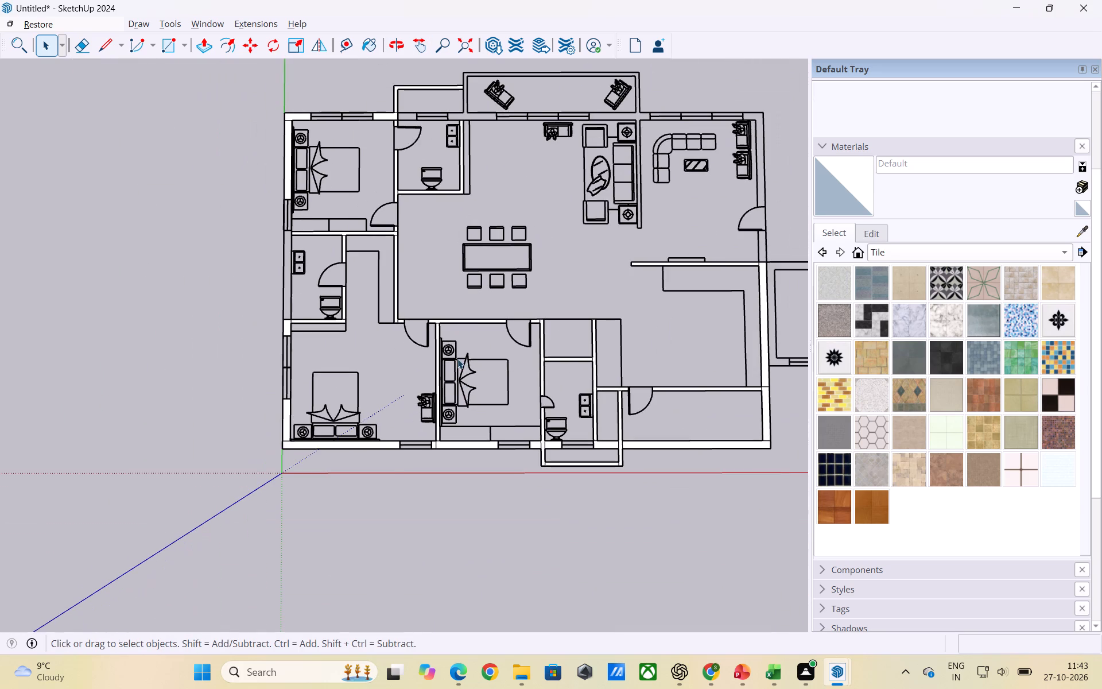
scroll(459, 417, up, 2)
scroll(170, 413, down, 2)
scroll(326, 521, down, 2)
scroll(413, 571, up, 2)
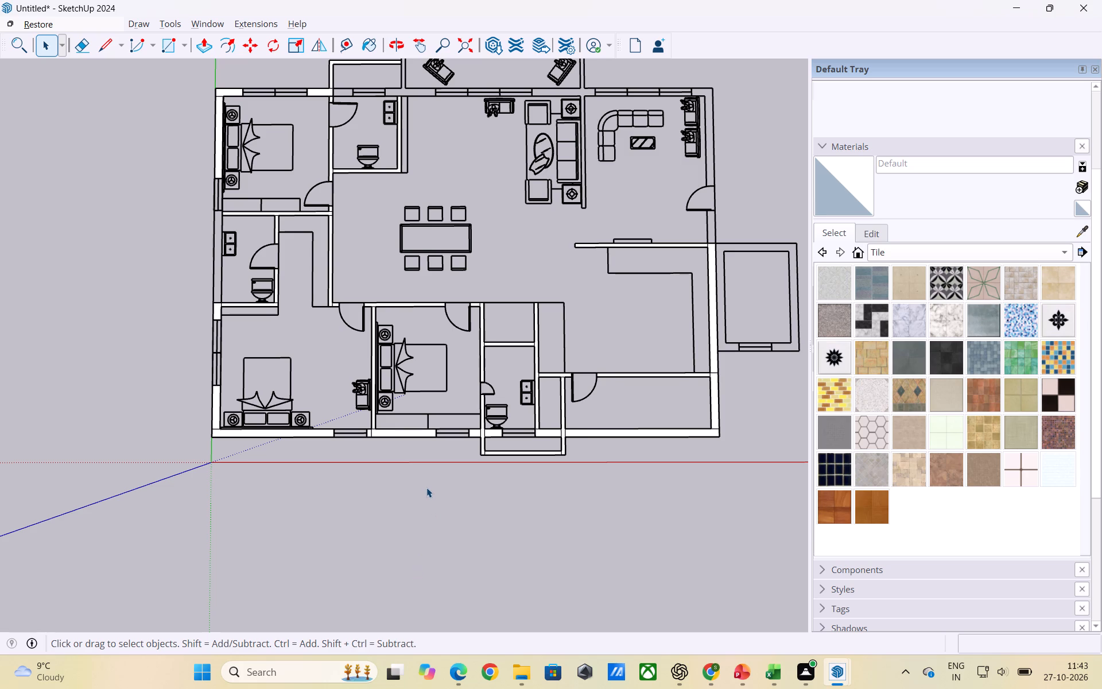
scroll(426, 487, up, 1)
scroll(291, 485, down, 3)
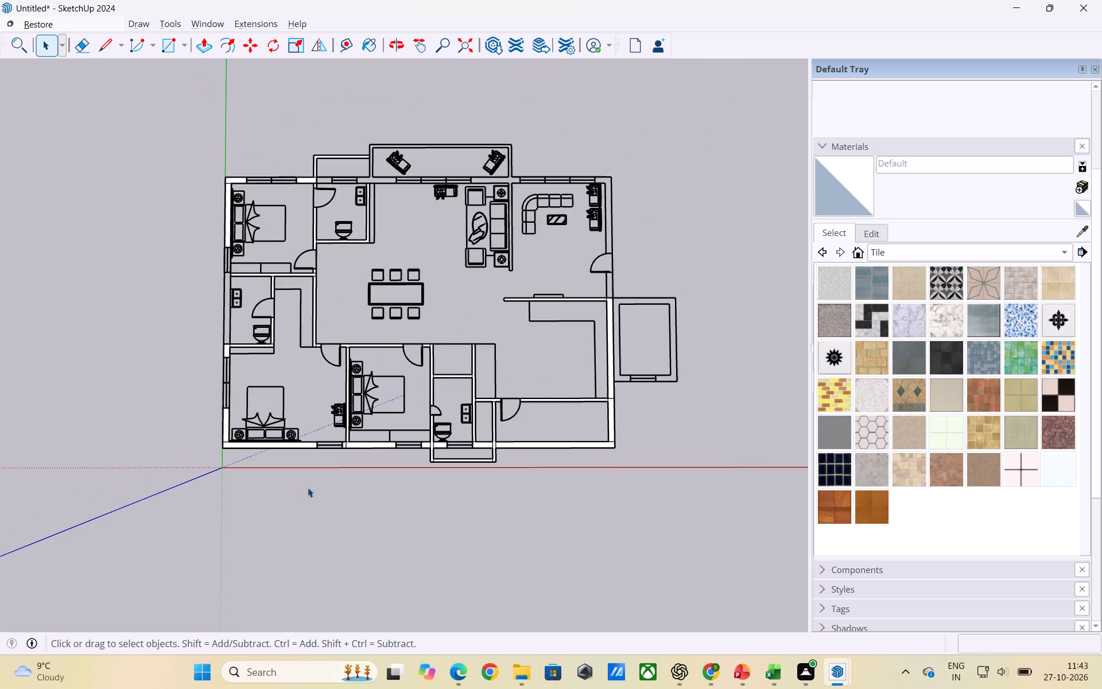
scroll(308, 487, down, 1)
scroll(457, 529, up, 2)
scroll(457, 529, down, 2)
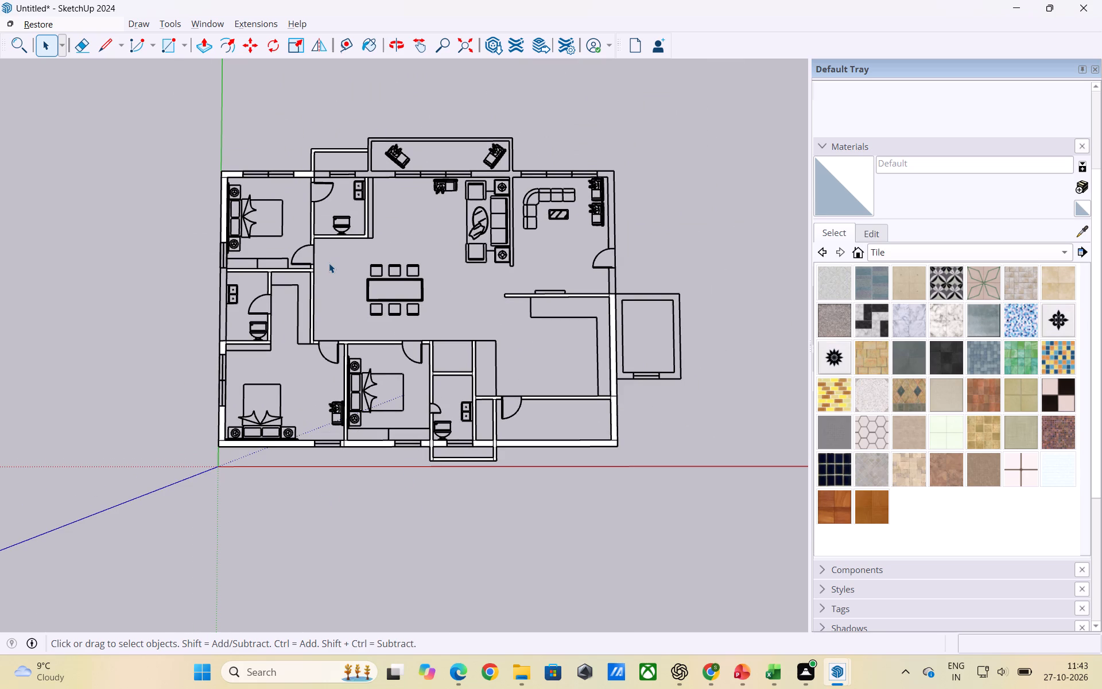
scroll(410, 412, down, 1)
scroll(379, 483, up, 2)
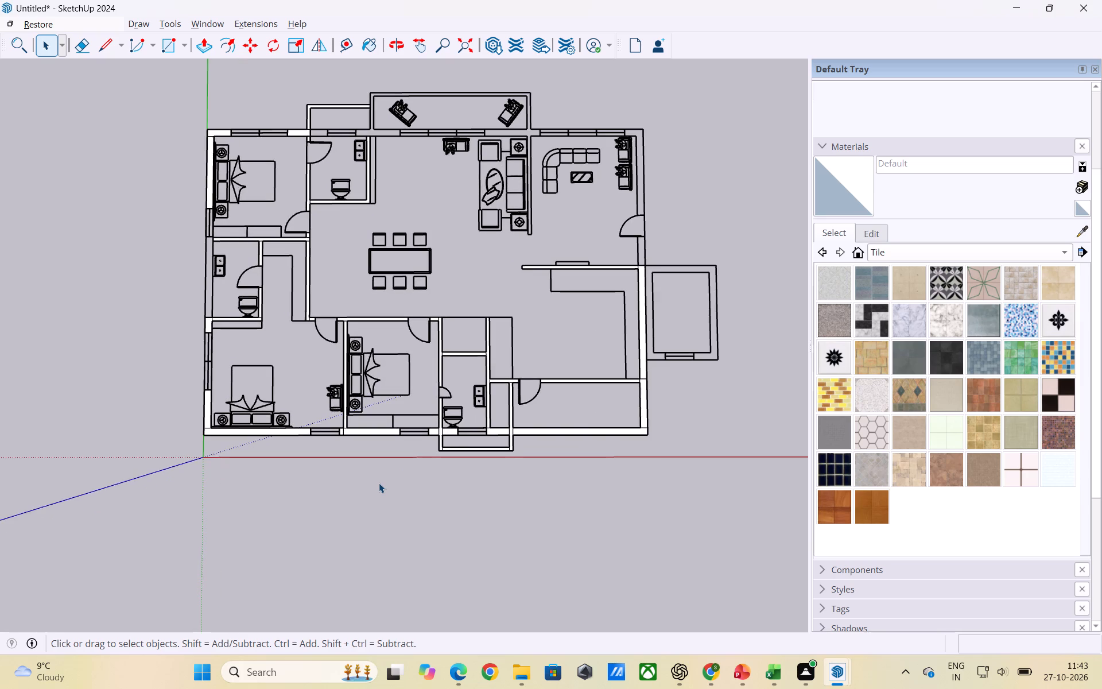
scroll(379, 483, down, 2)
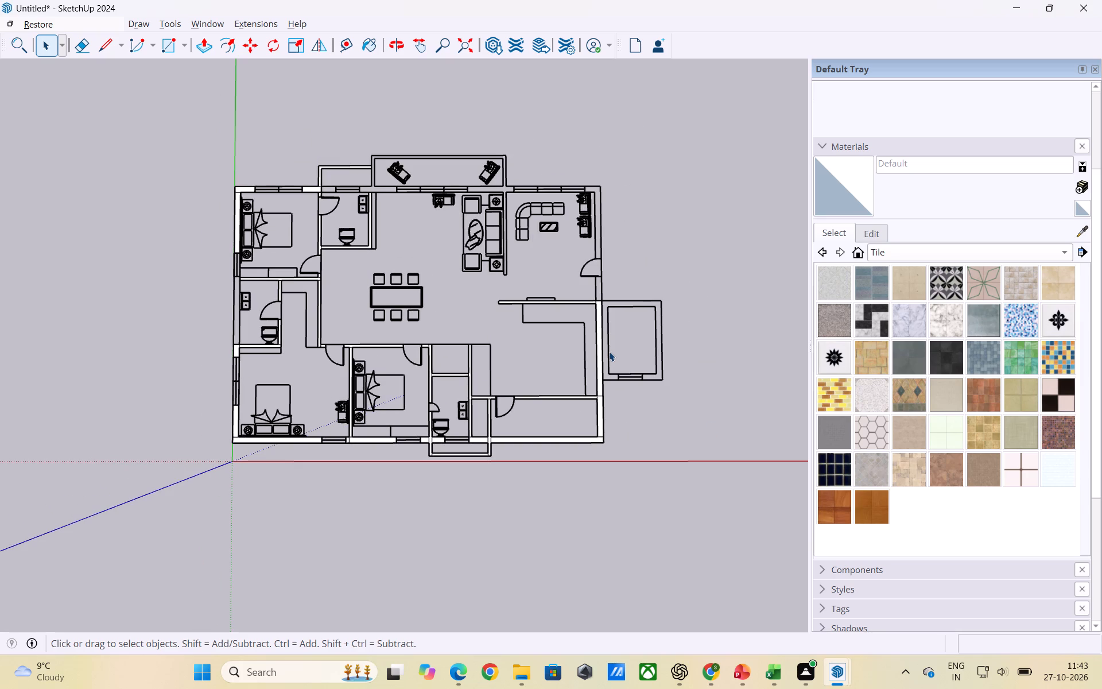
scroll(397, 412, up, 2)
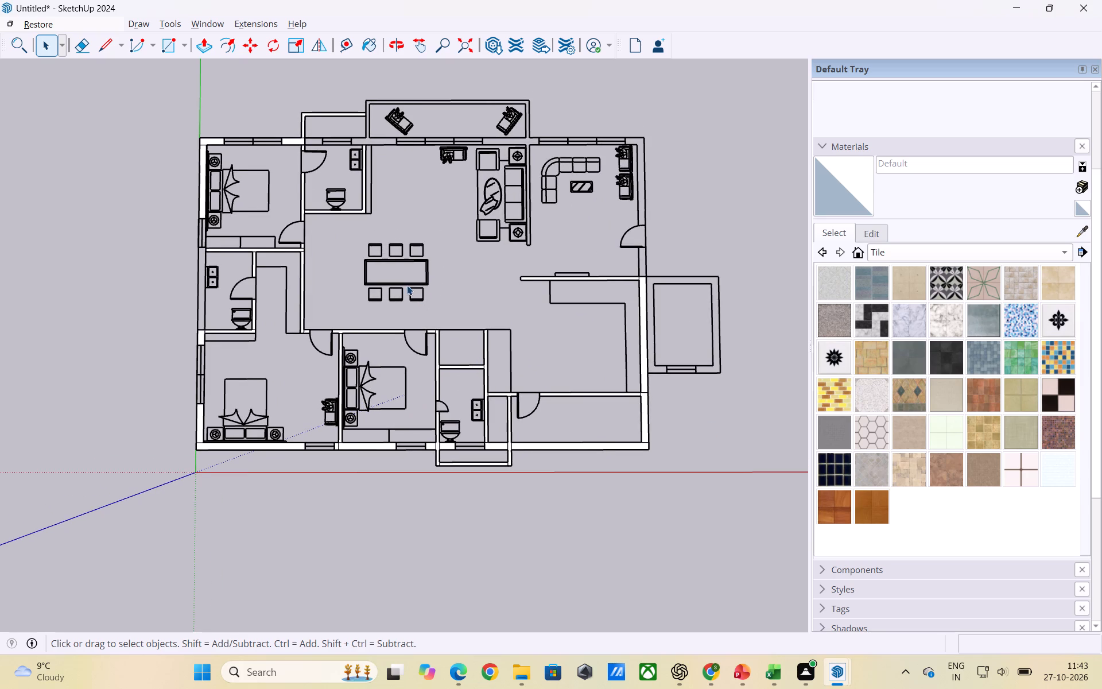
scroll(406, 290, down, 1)
scroll(421, 143, up, 2)
Draw a wall rectangle about 1' 10 3/16" by 9 1/8" along the exterior wall, between the upper bathroom's door-side corner and its window.
scroll(318, 156, up, 2)
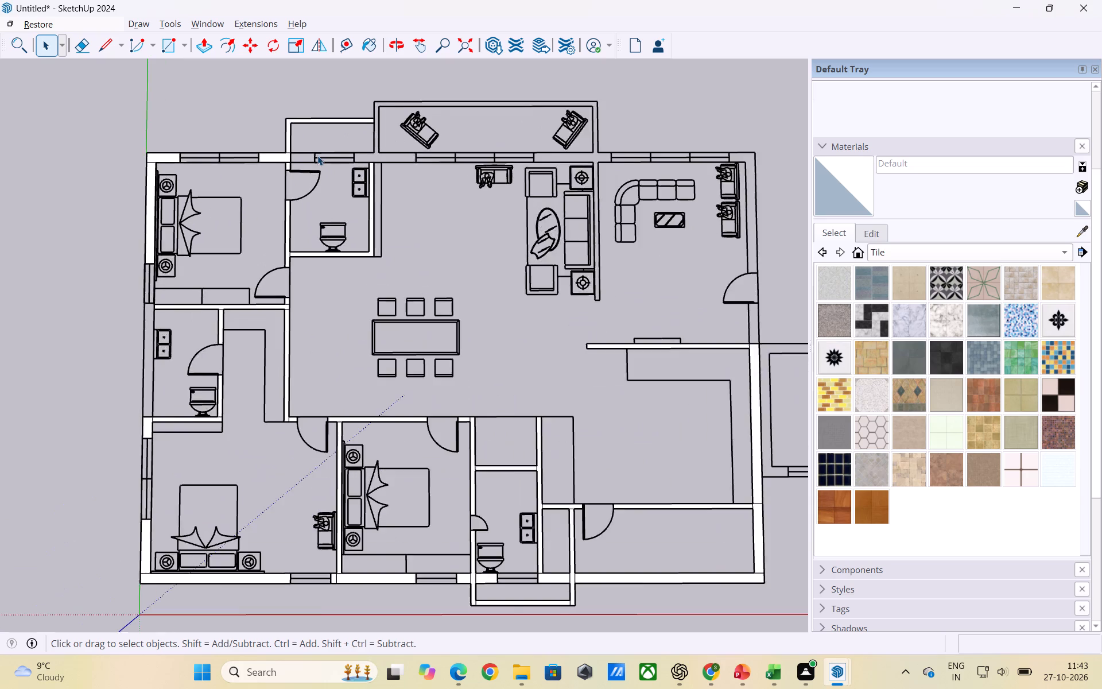
scroll(317, 156, up, 2)
key(r)
scroll(292, 148, up, 4)
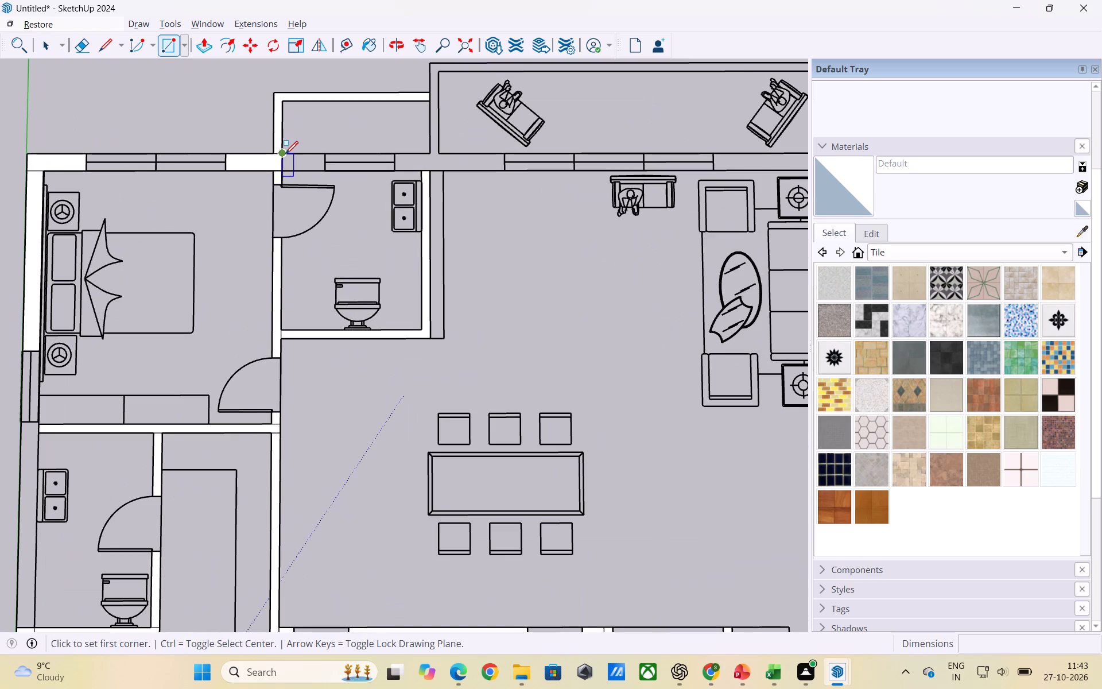
click(282, 154)
click(325, 172)
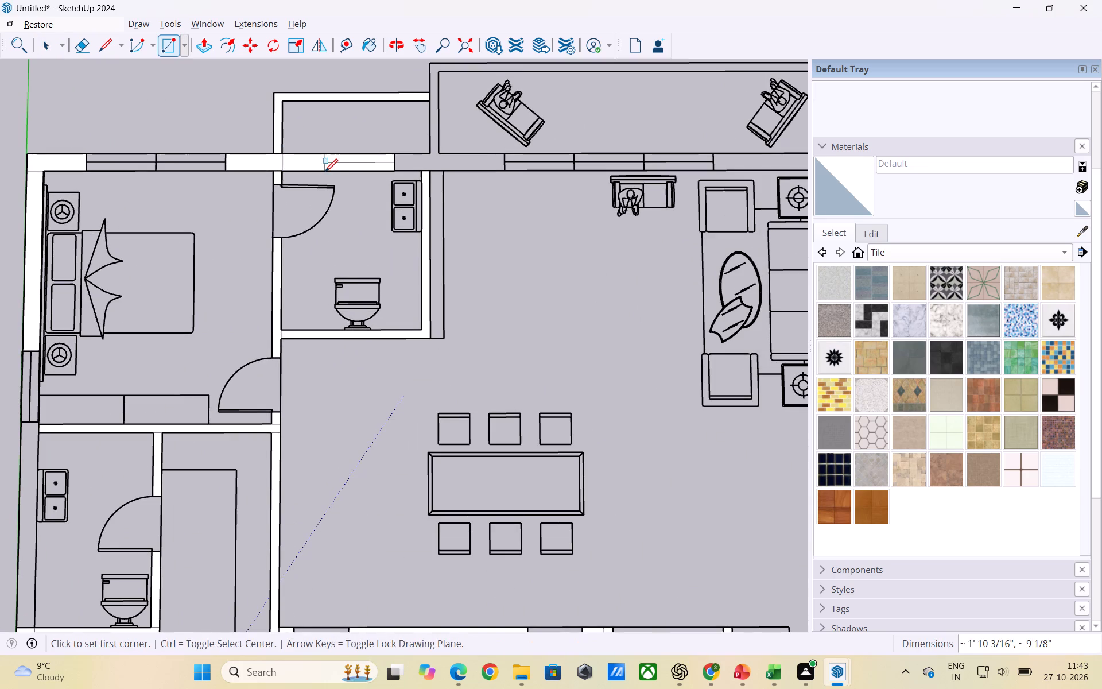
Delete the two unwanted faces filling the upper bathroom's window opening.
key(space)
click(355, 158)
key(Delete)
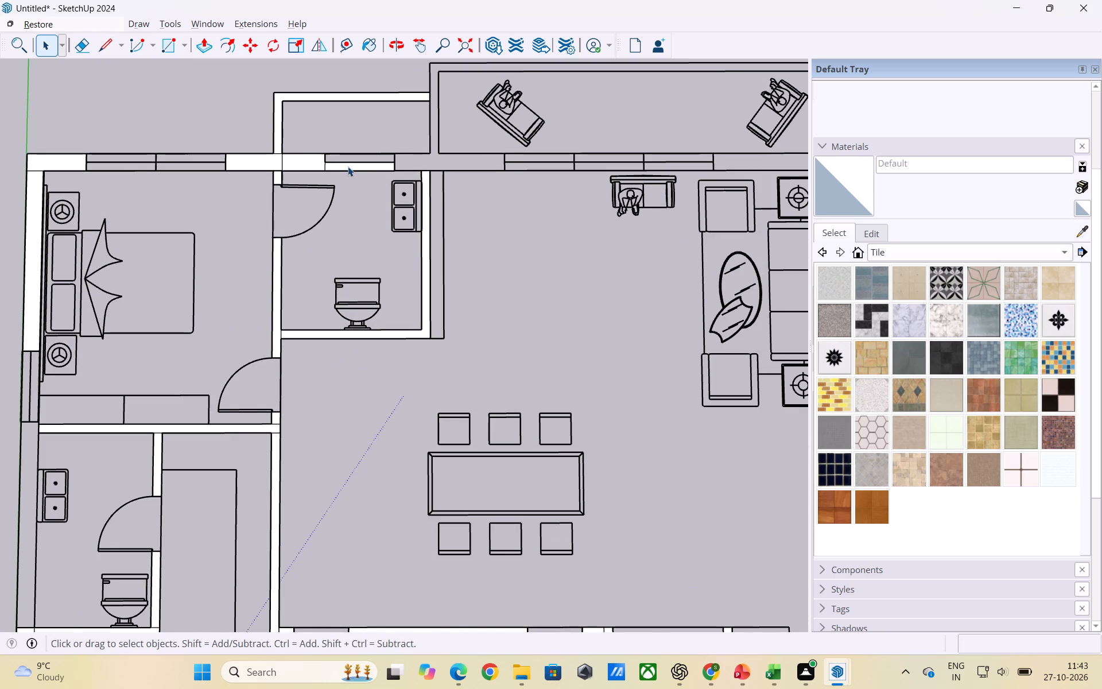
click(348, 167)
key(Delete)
Draw a wall rectangle about 4' 8 7/8" by 8 7/8" along the exterior wall, between the upper bathroom's window and the living room window.
key(r)
scroll(407, 223, up, 3)
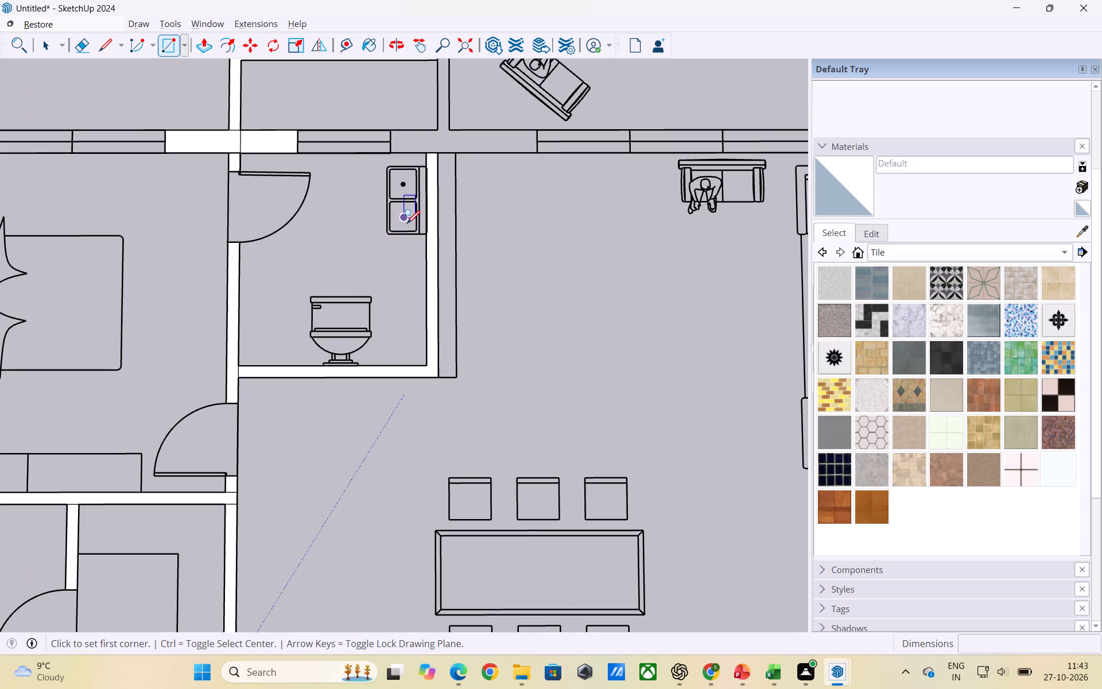
click(393, 133)
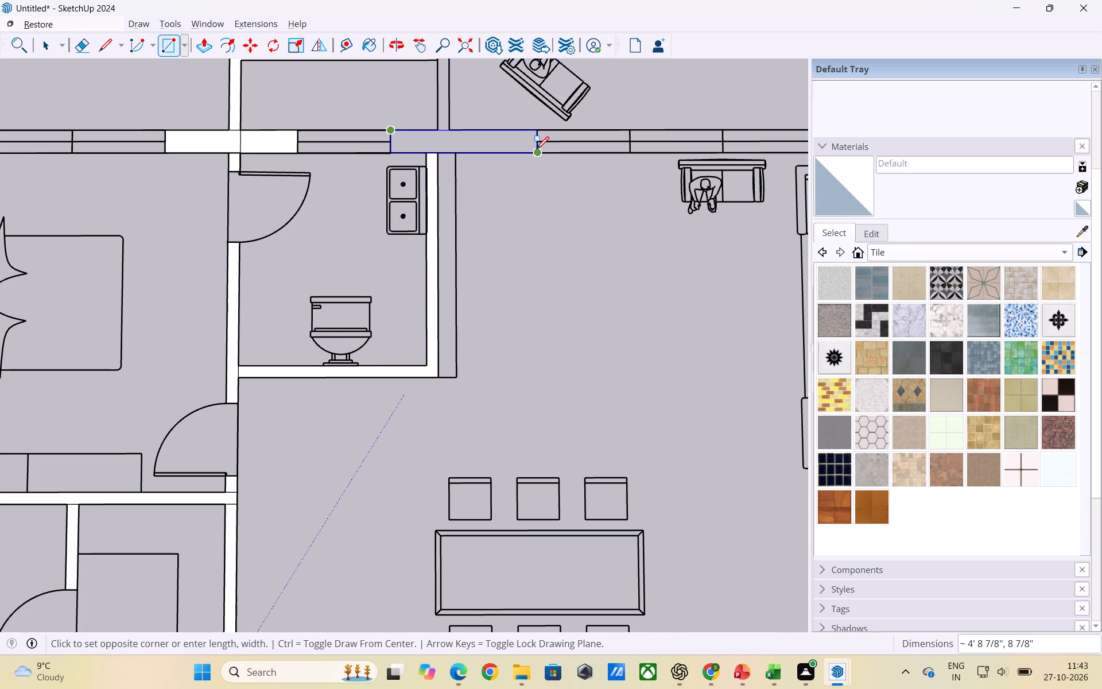
click(536, 150)
Delete the unwanted faces filling the upper bathroom's window and the adjacent first panel of the living room window.
key(space)
click(366, 144)
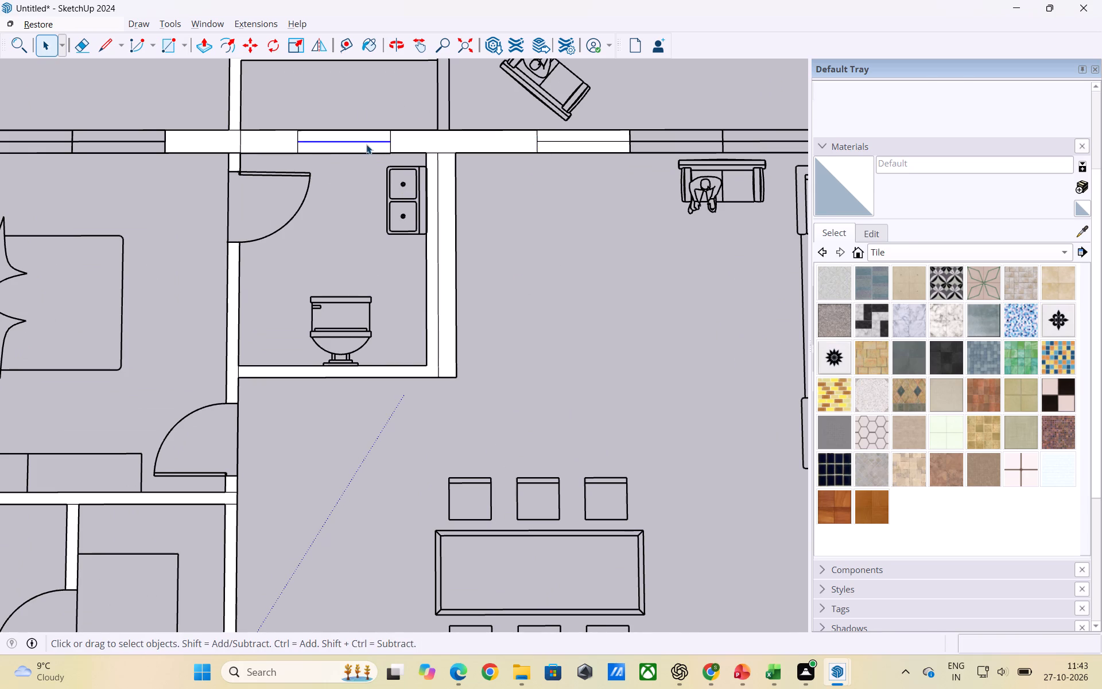
click(366, 149)
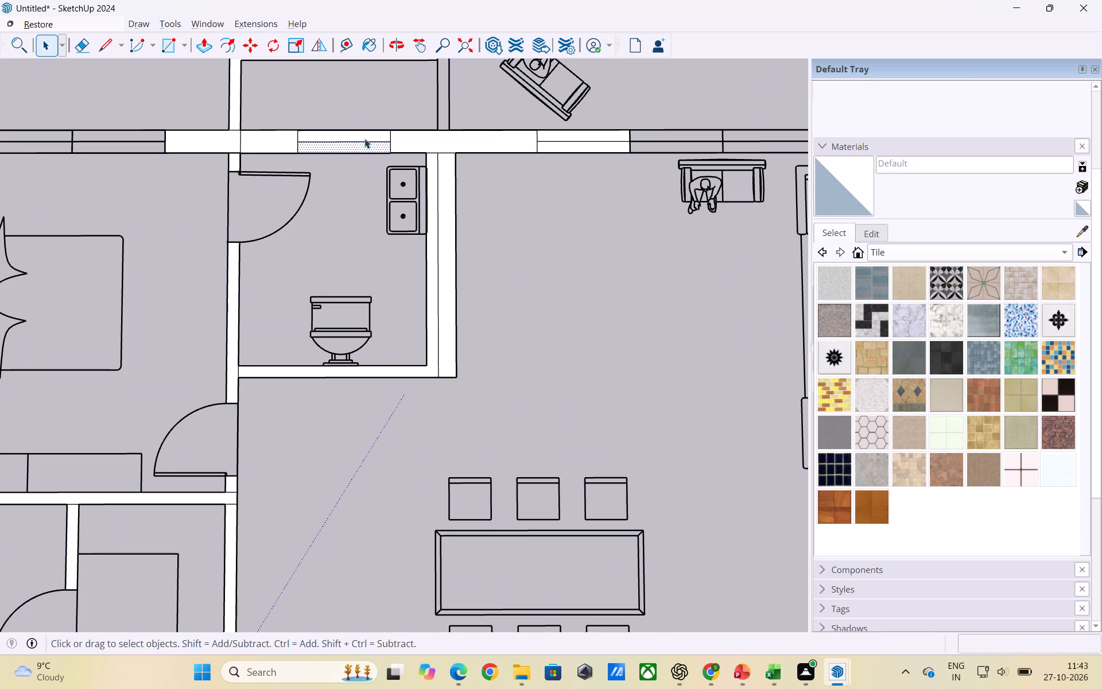
key(Delete)
click(364, 137)
key(Delete)
click(562, 142)
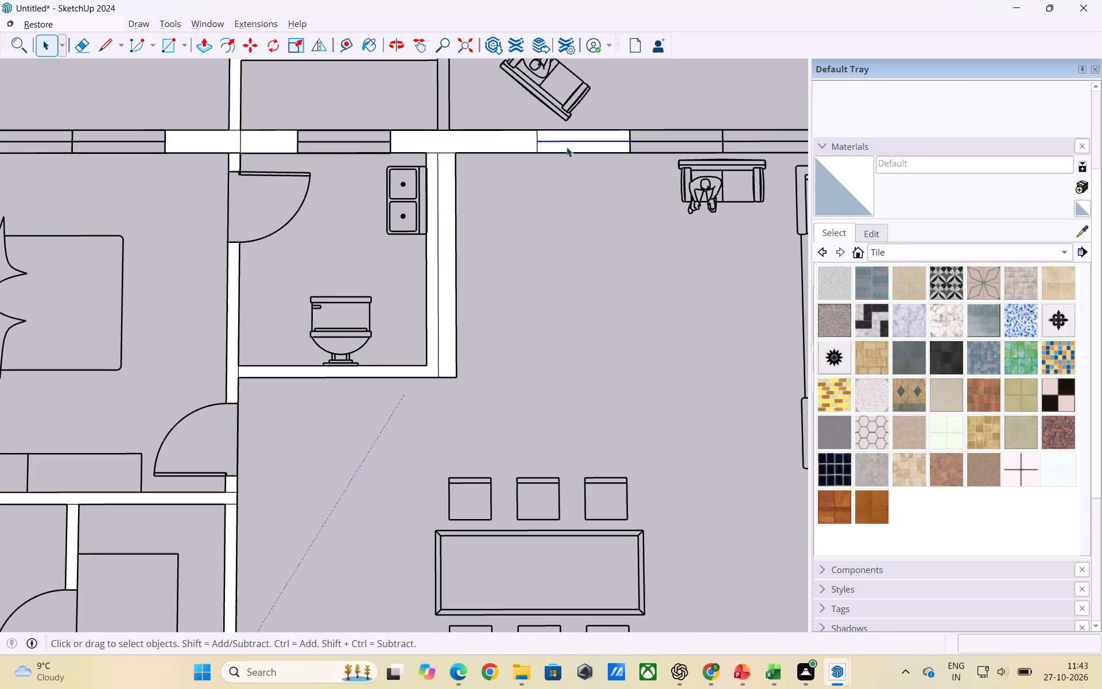
click(579, 227)
click(583, 149)
key(Delete)
click(587, 134)
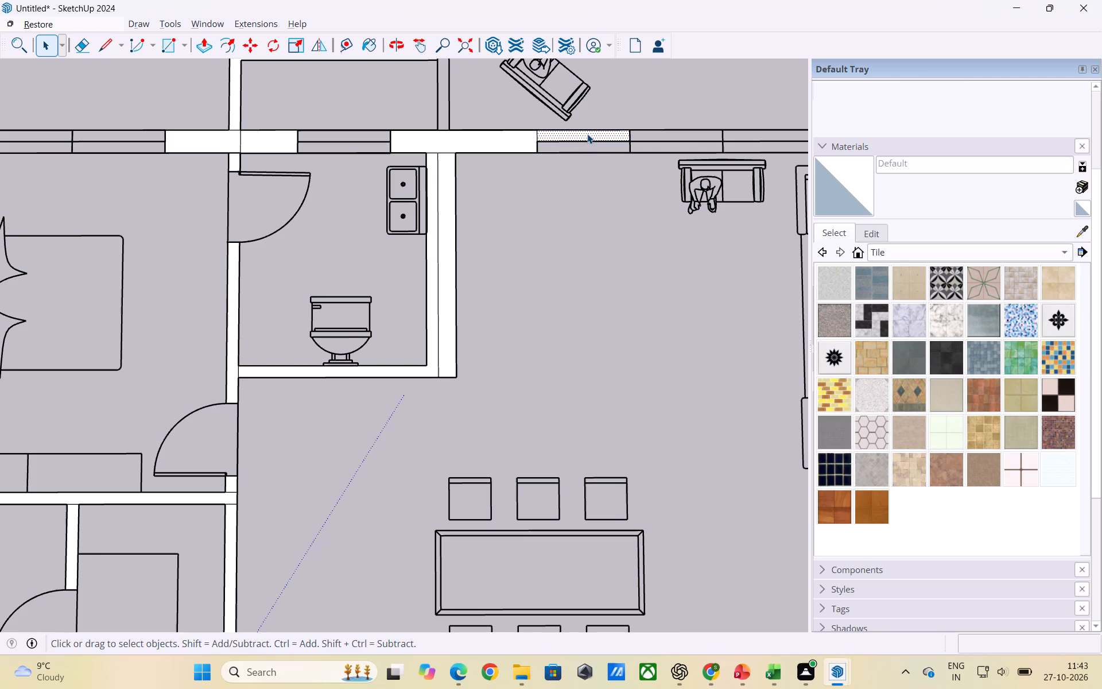
key(Delete)
Delete the extra face strip beside the upper bathroom's living-side wall, along with its outer edge and short end edge.
scroll(527, 261, down, 6)
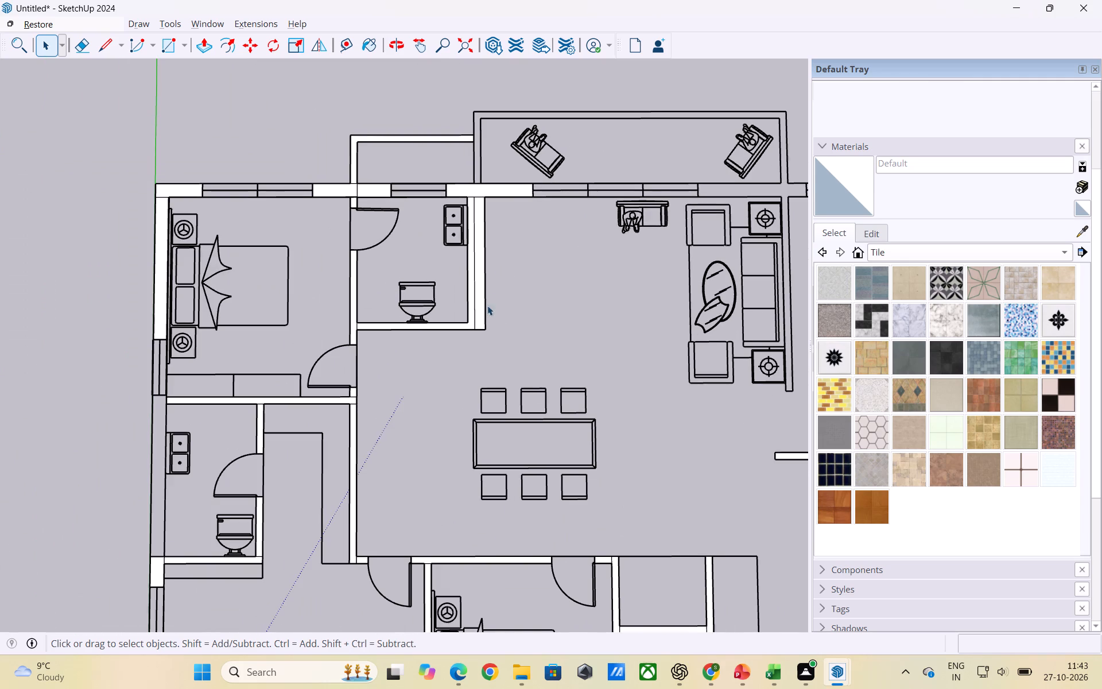
scroll(496, 322, up, 2)
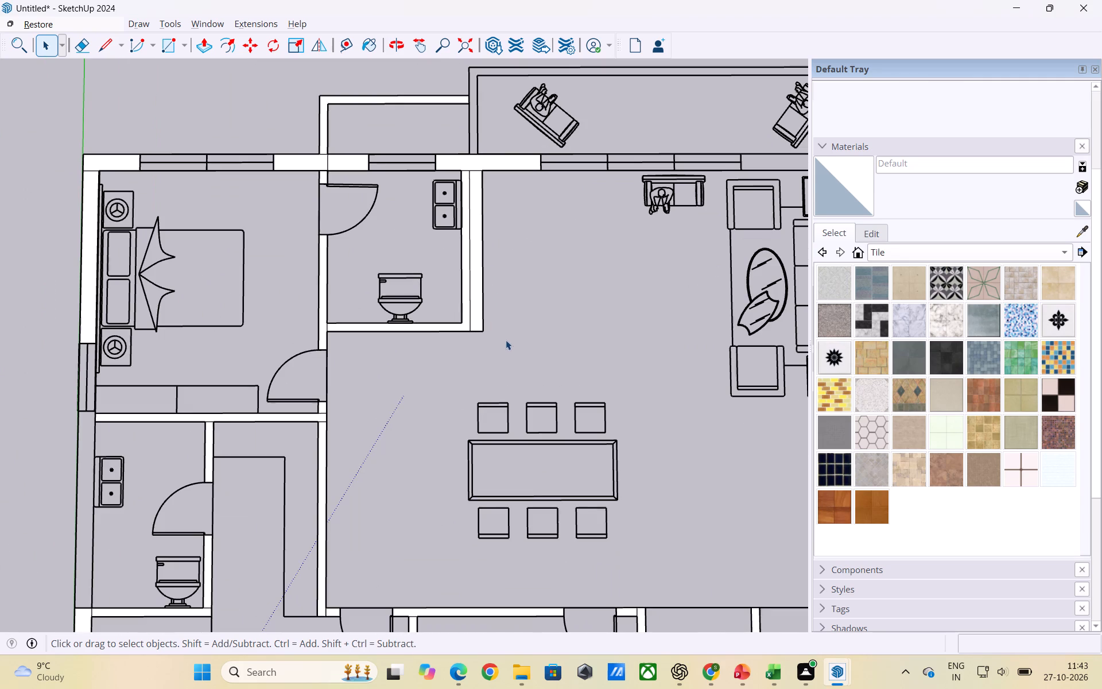
click(471, 291)
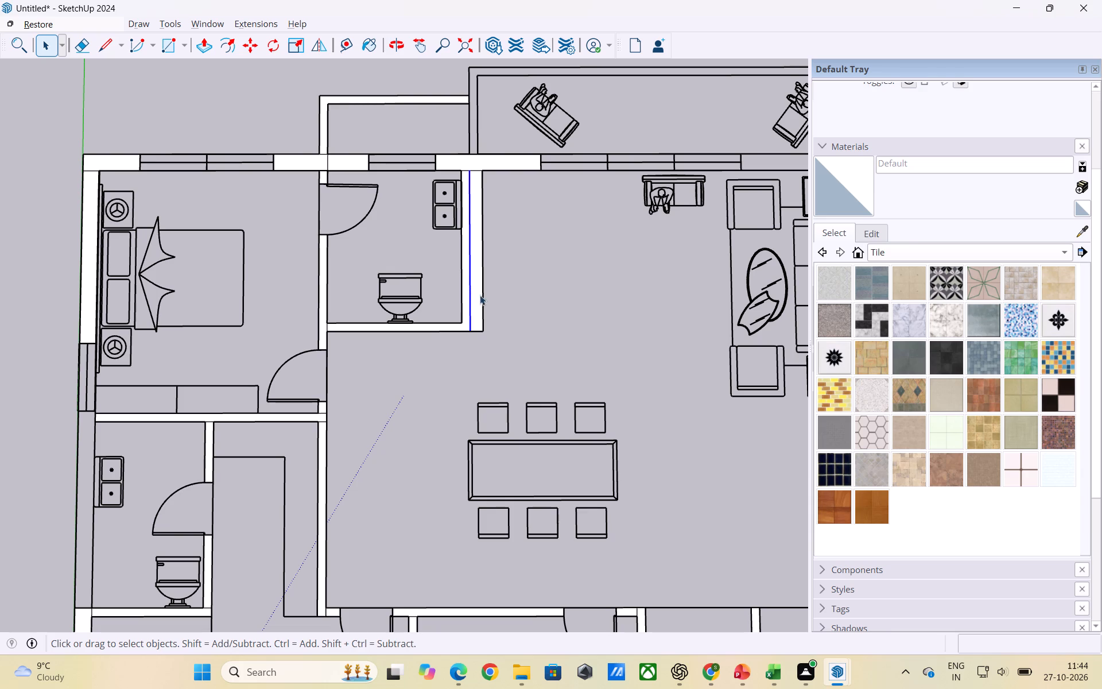
click(513, 309)
click(479, 276)
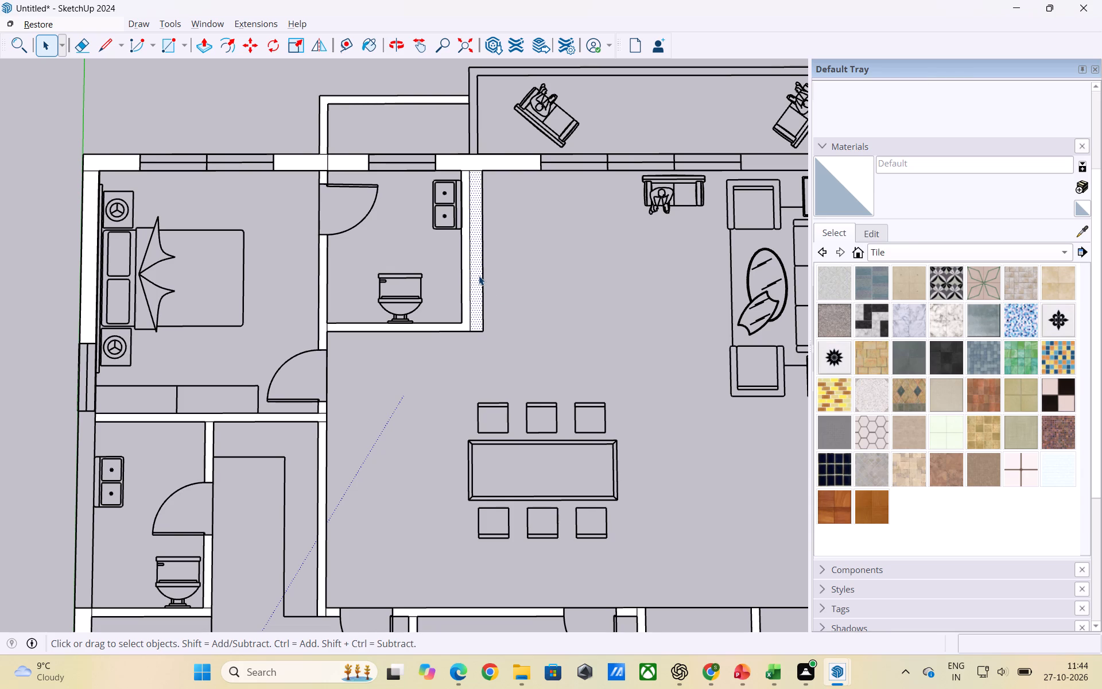
scroll(408, 354, down, 3)
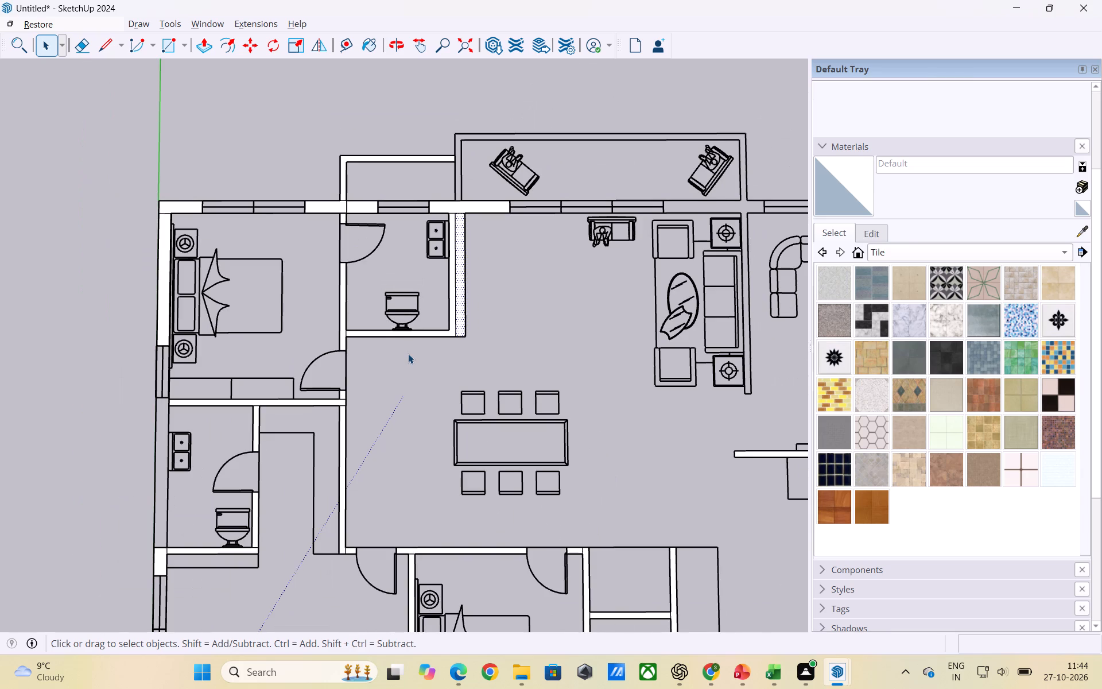
key(Delete)
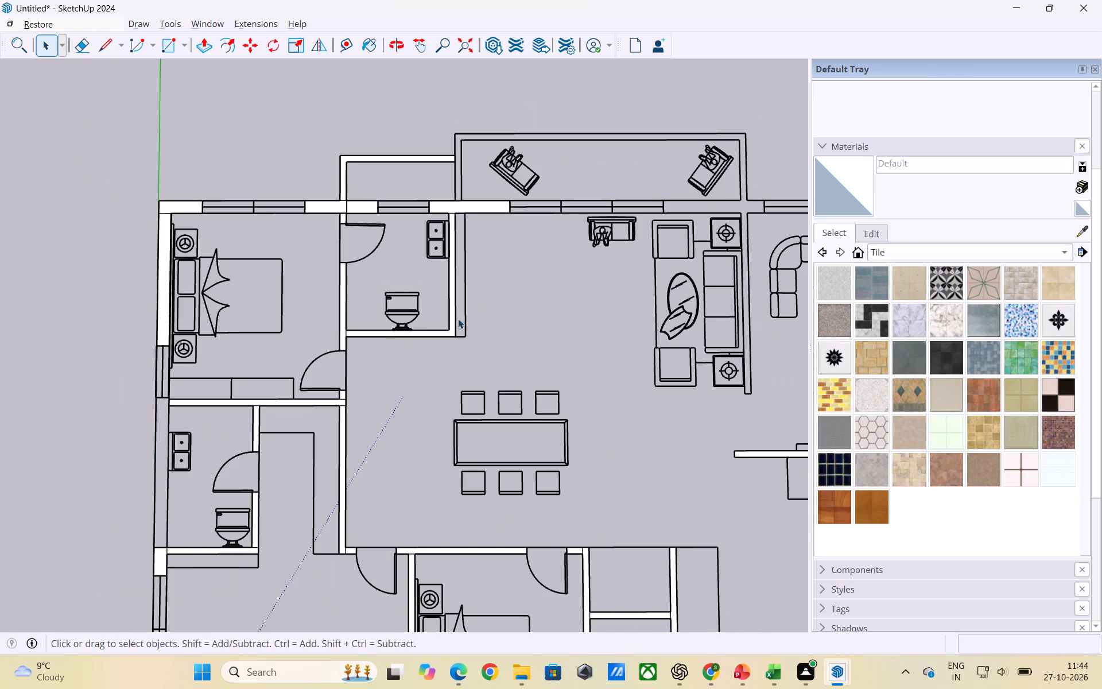
click(467, 324)
key(Delete)
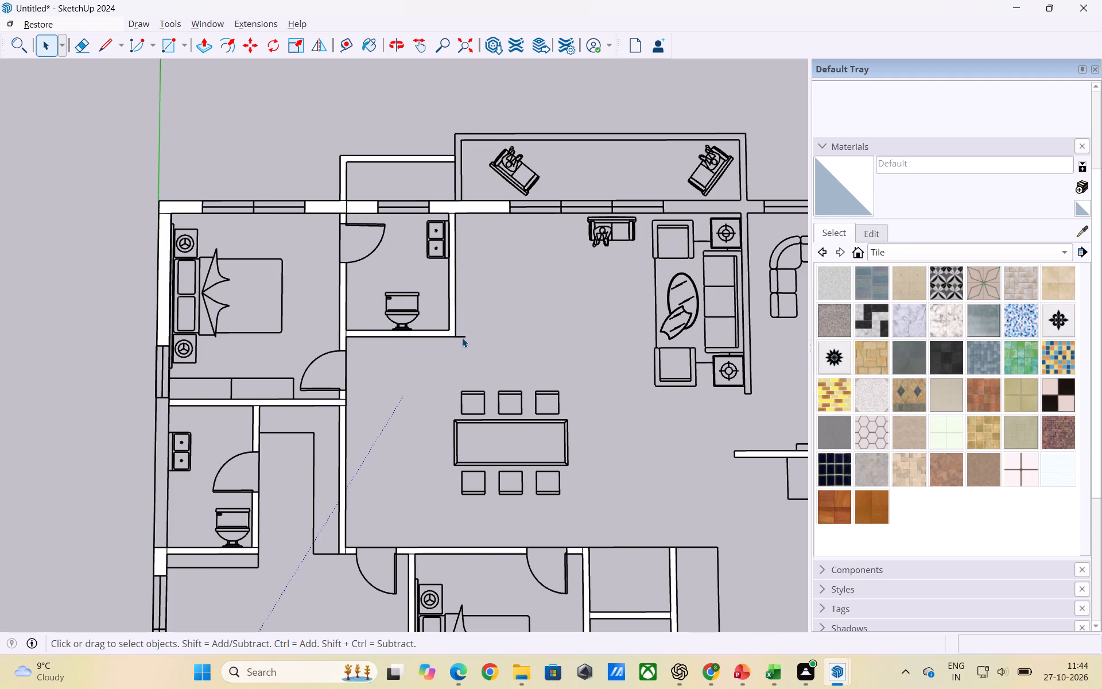
click(461, 336)
key(Delete)
Examine the whole floor plan for wall segments that still need faces.
scroll(451, 351, down, 4)
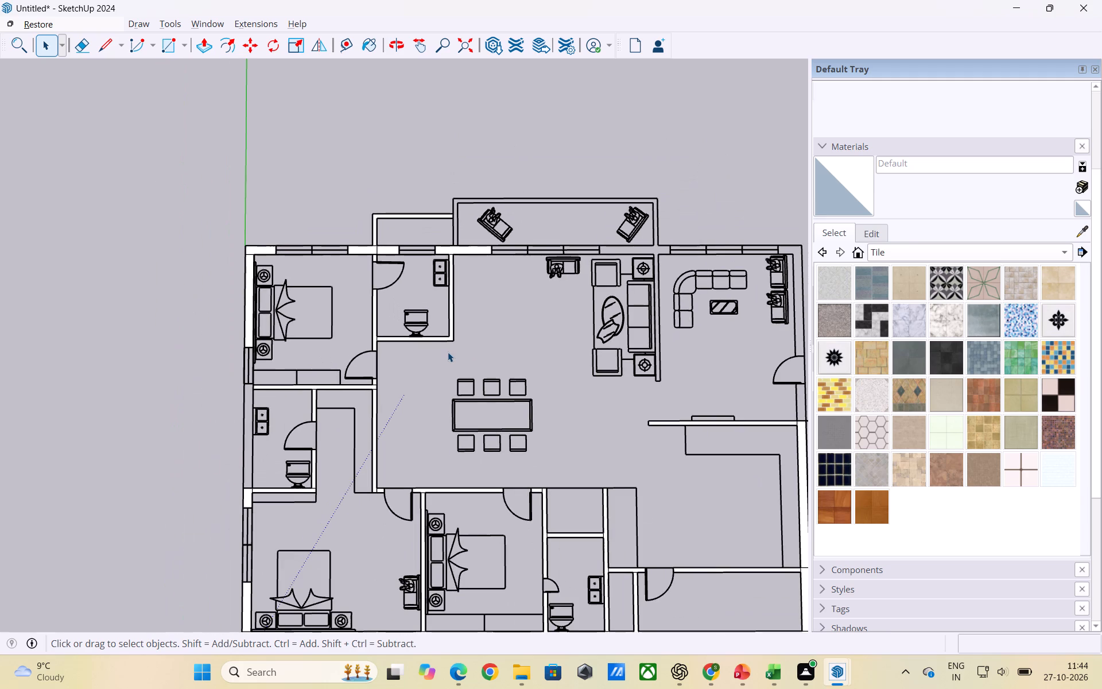
scroll(448, 352, down, 1)
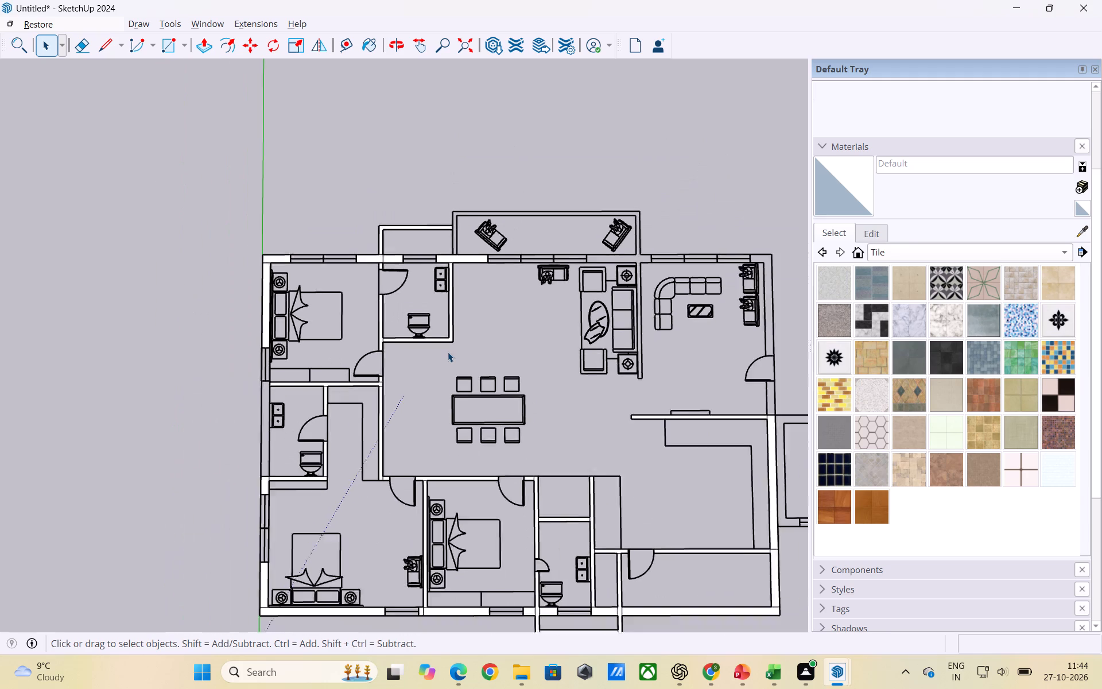
scroll(448, 352, down, 1)
scroll(362, 349, down, 3)
scroll(465, 482, up, 2)
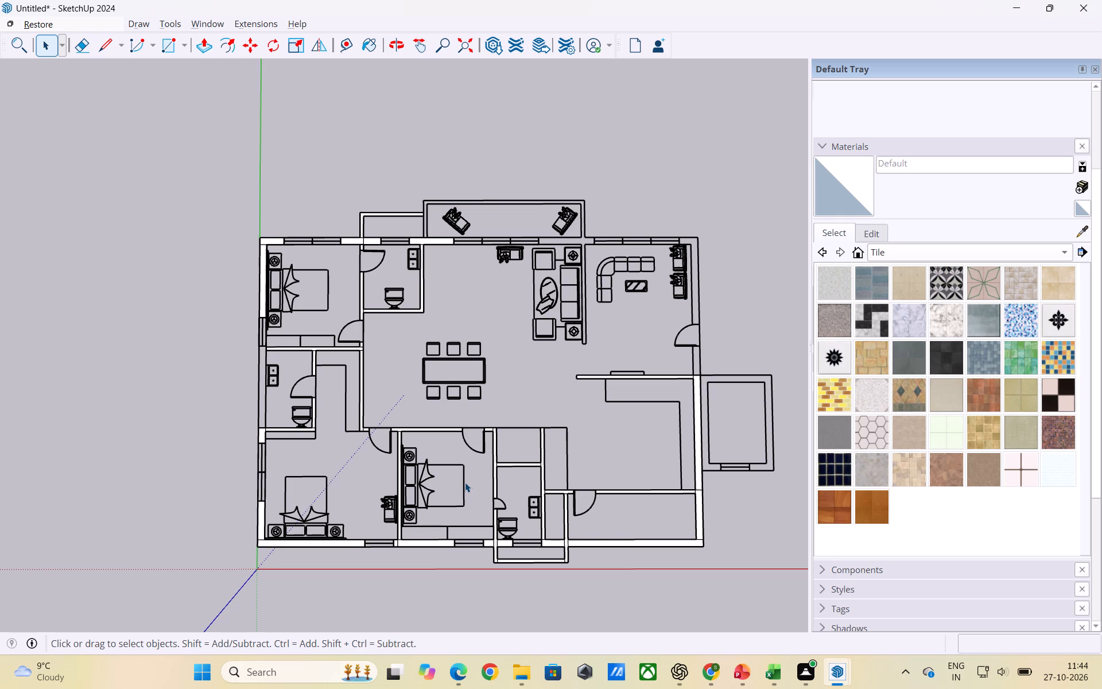
scroll(465, 482, down, 3)
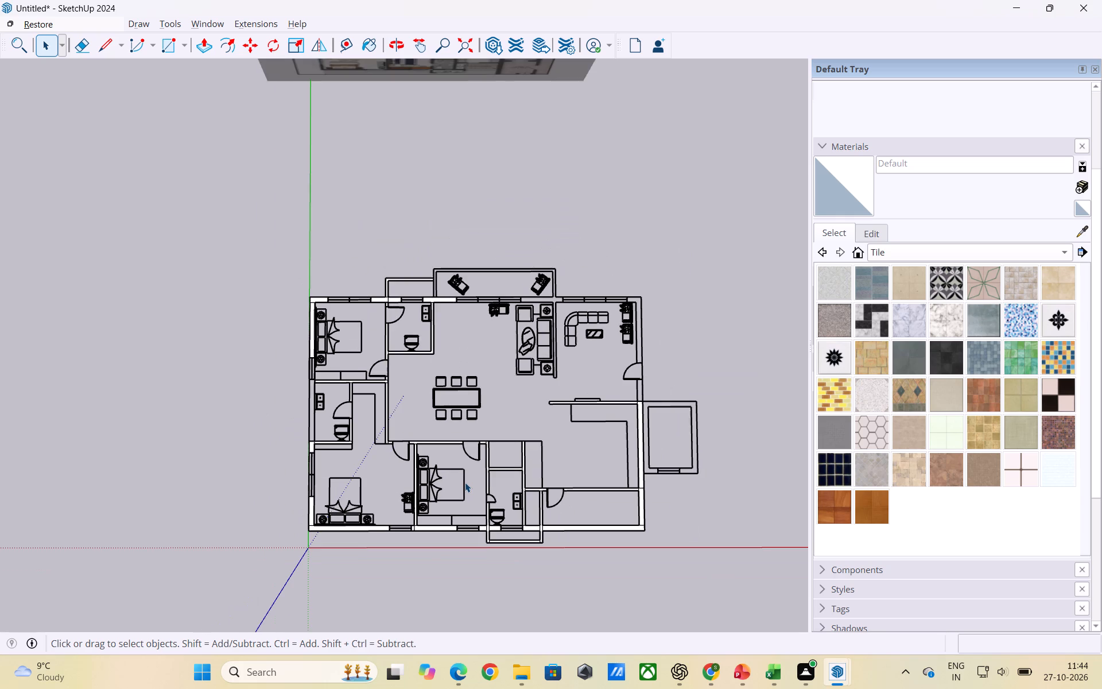
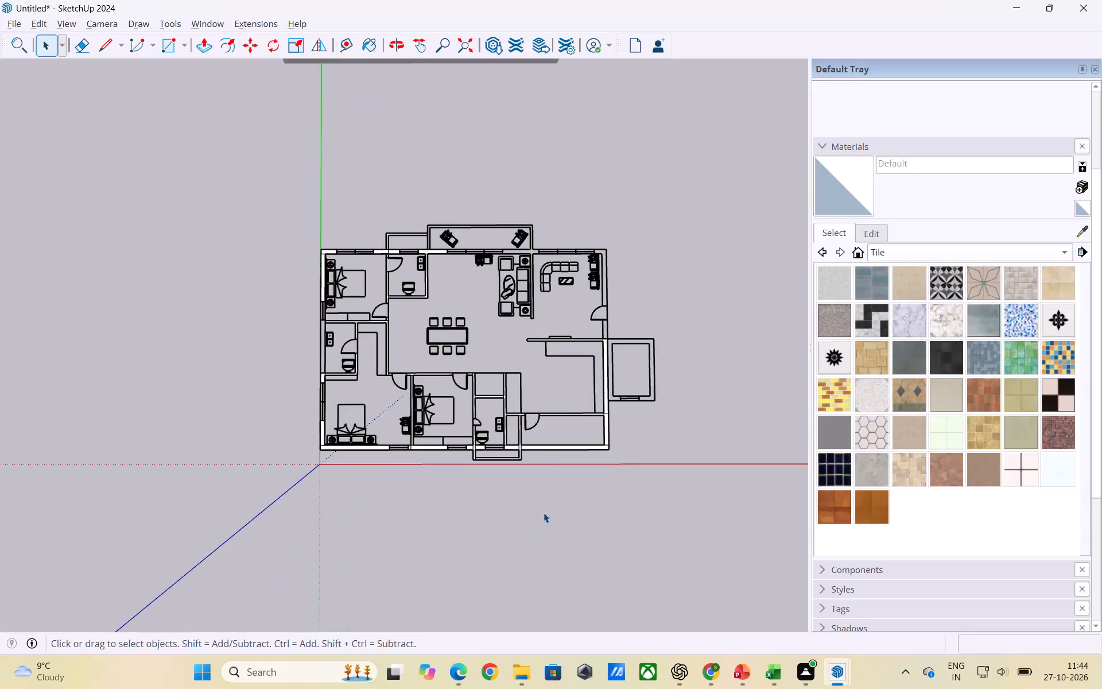
Examine the whole floor plan, checking the exterior walls, window openings and partition walls around all rooms.
scroll(532, 496, up, 8)
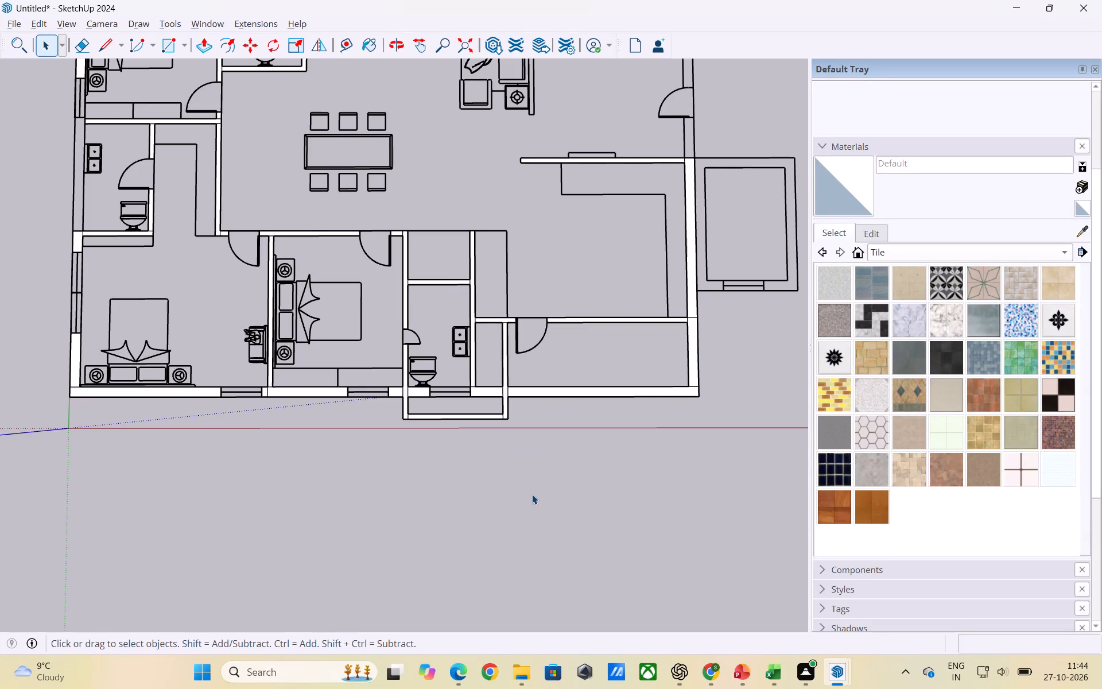
scroll(532, 494, down, 3)
scroll(476, 562, up, 1)
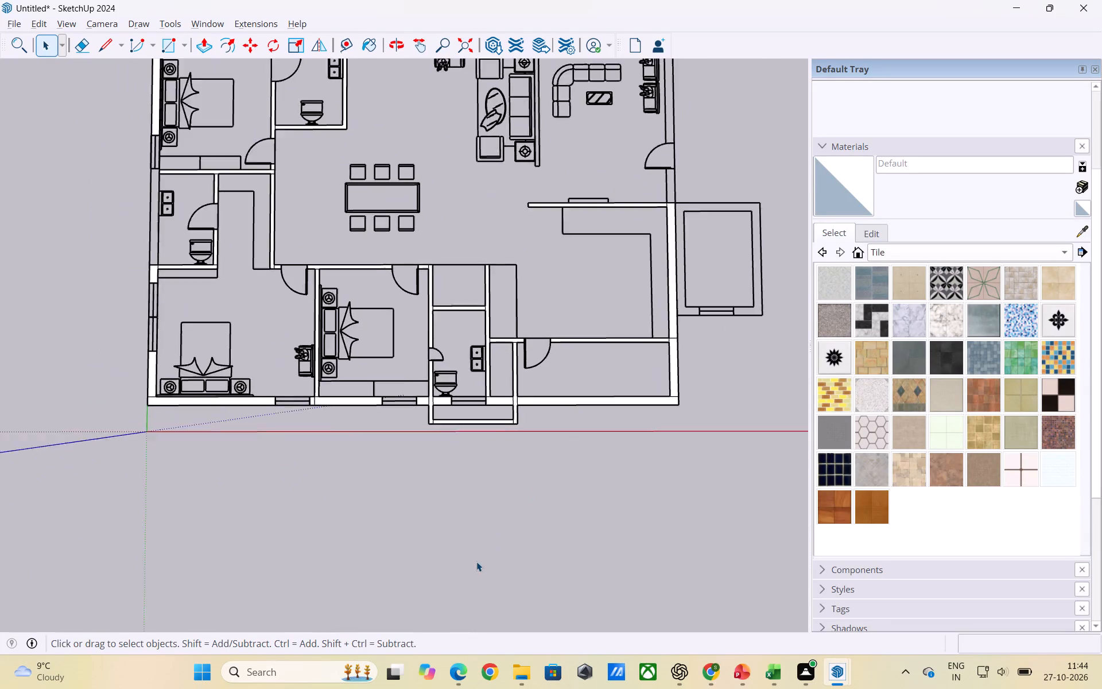
scroll(476, 562, up, 1)
scroll(619, 559, down, 2)
scroll(405, 381, up, 2)
scroll(433, 460, down, 1)
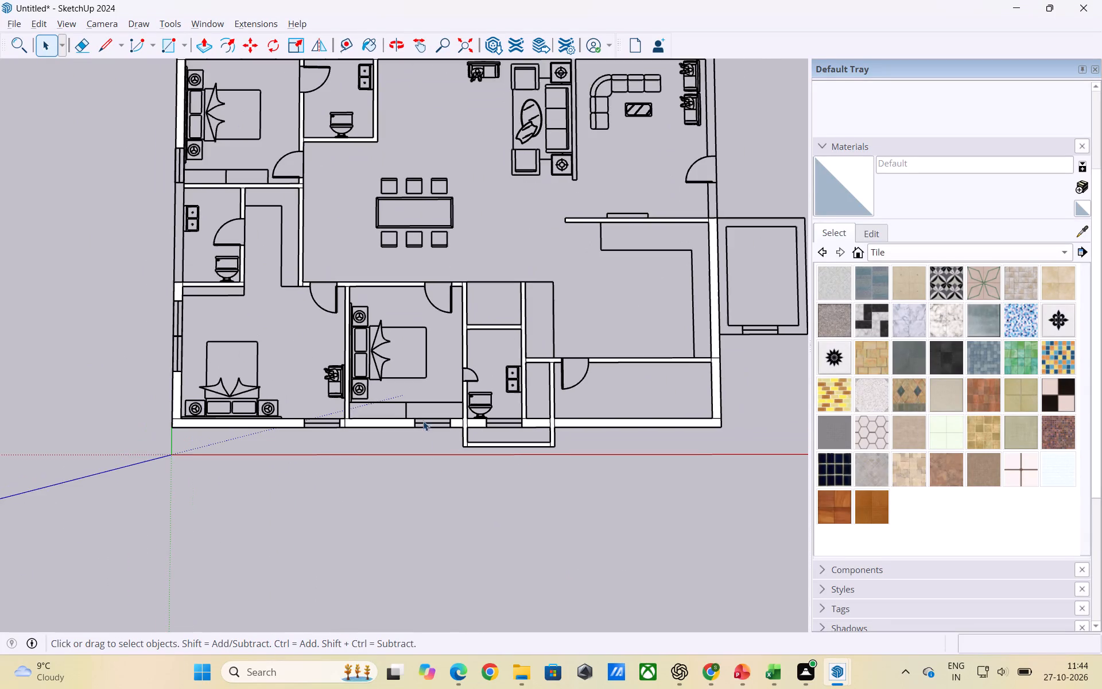
scroll(489, 470, down, 1)
scroll(337, 429, down, 2)
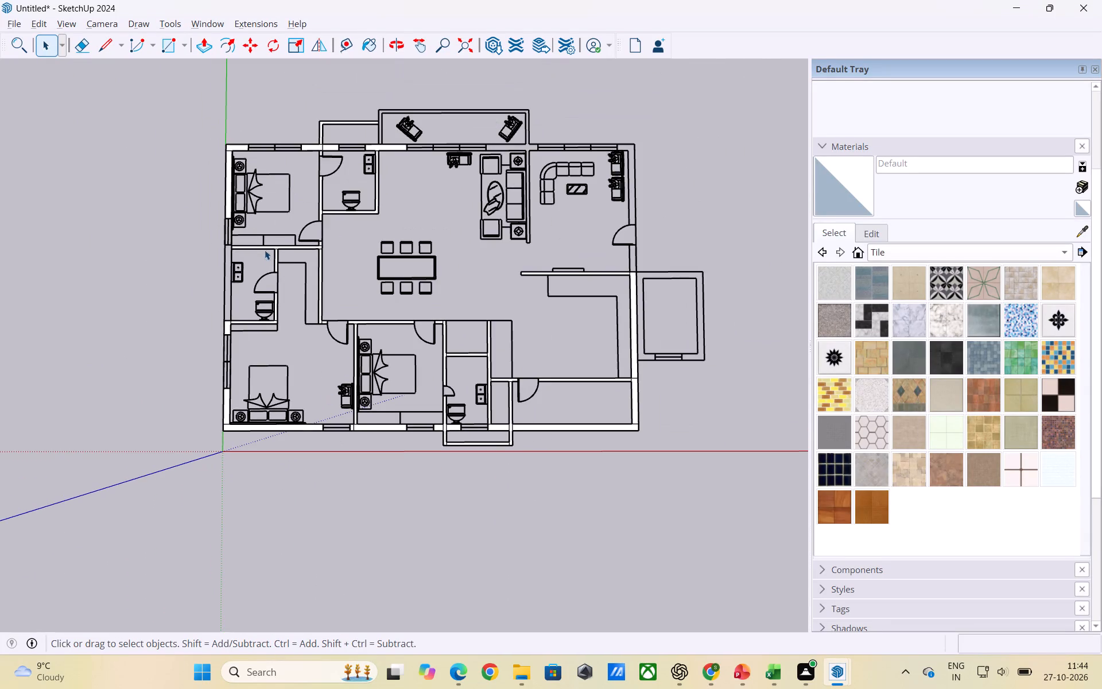
scroll(271, 243, up, 3)
scroll(360, 366, down, 2)
scroll(352, 88, up, 2)
scroll(336, 176, up, 3)
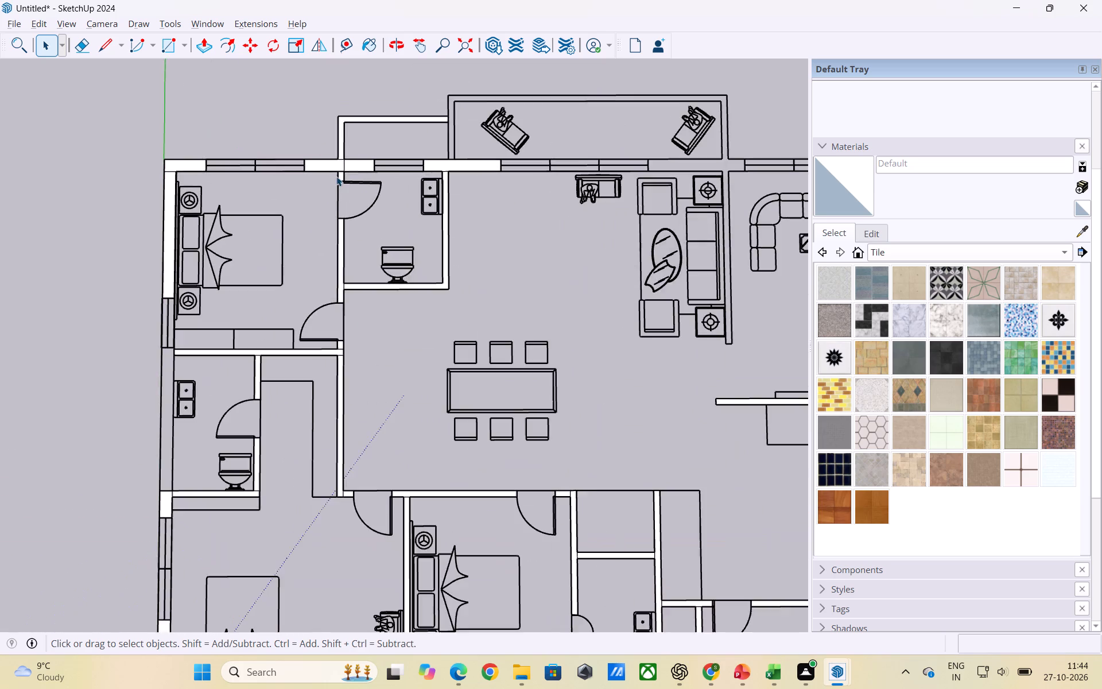
scroll(227, 179, down, 4)
scroll(153, 104, down, 1)
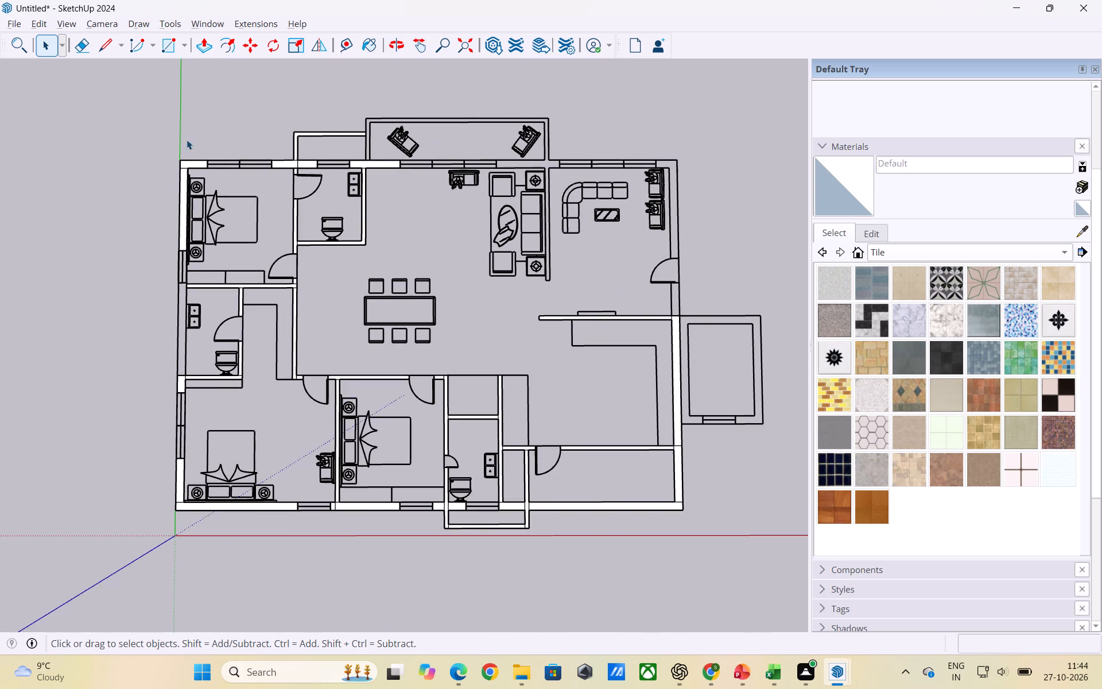
scroll(352, 170, down, 1)
scroll(623, 161, up, 4)
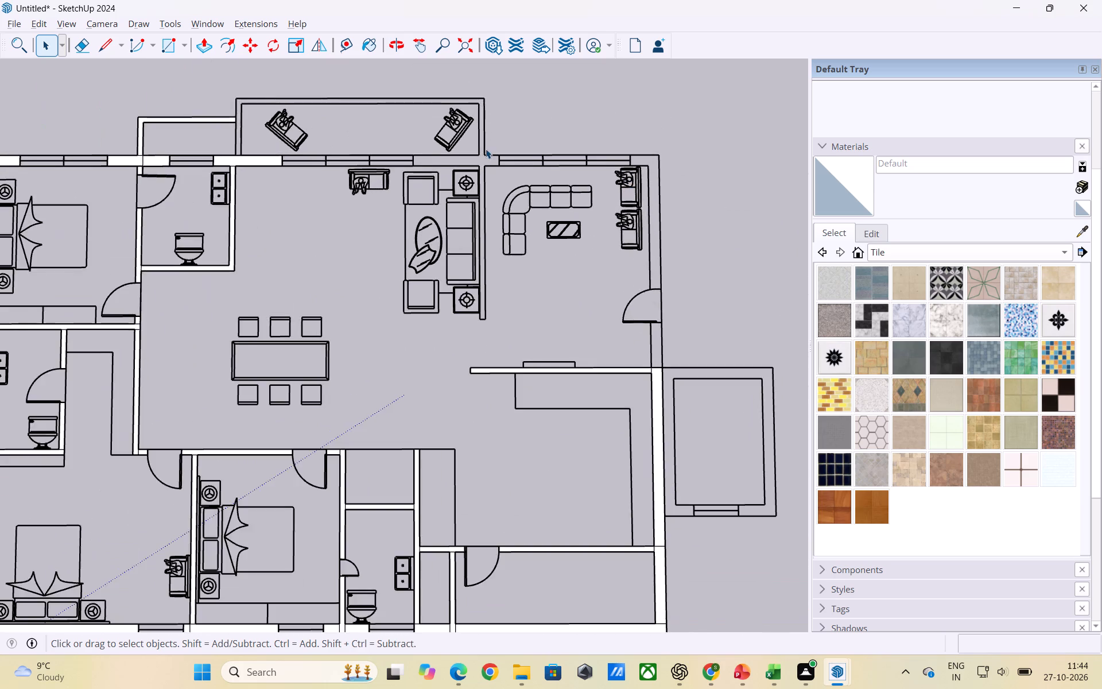
scroll(485, 148, up, 2)
key(r)
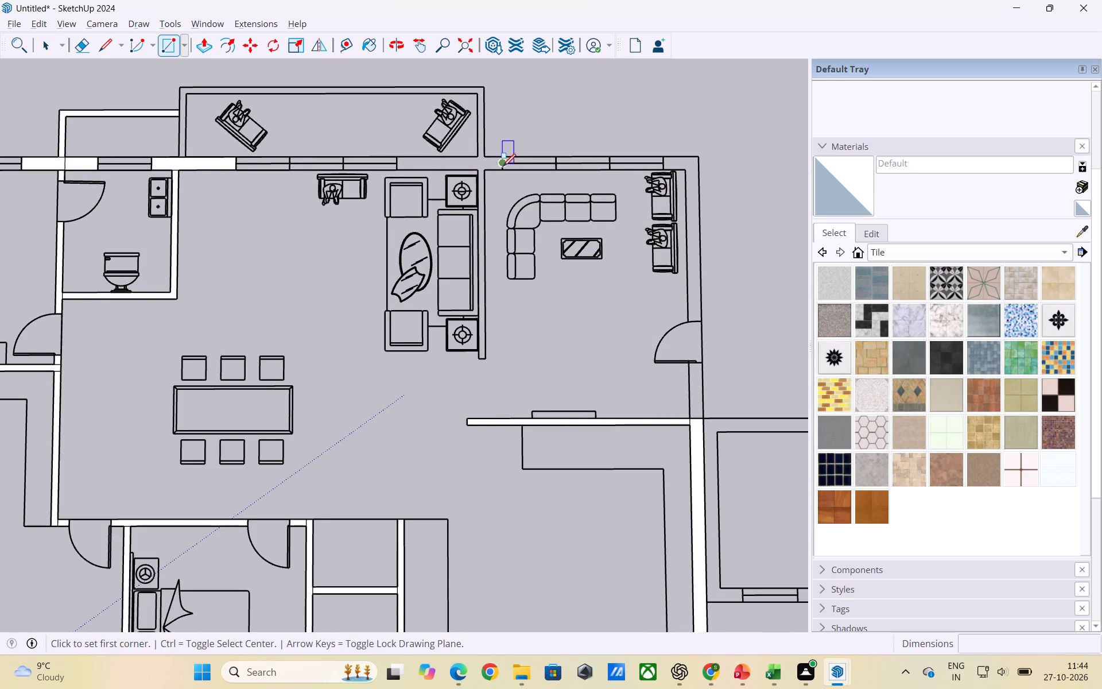
scroll(549, 126, down, 4)
key(space)
scroll(514, 163, down, 3)
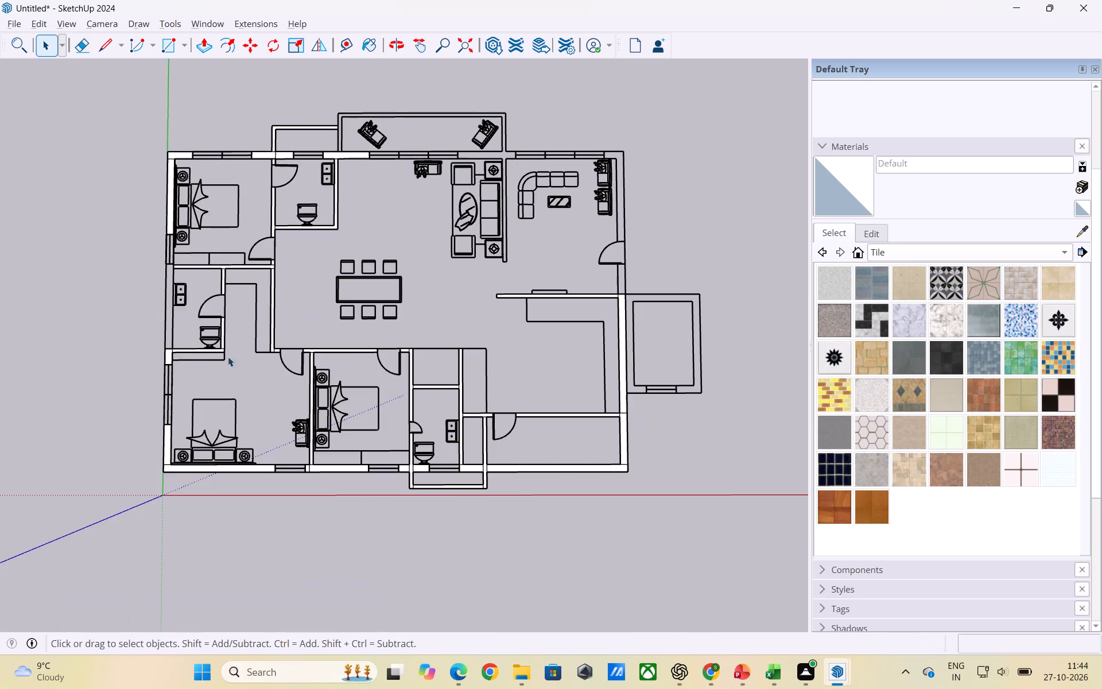
scroll(166, 397, up, 2)
scroll(279, 287, down, 1)
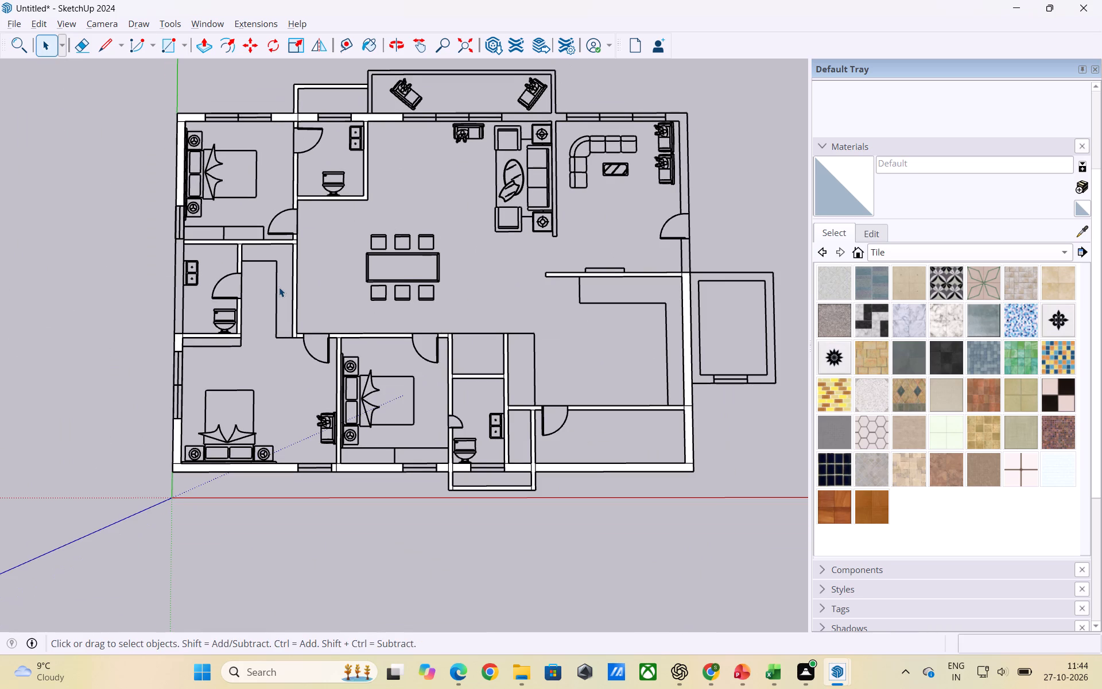
scroll(148, 388, down, 4)
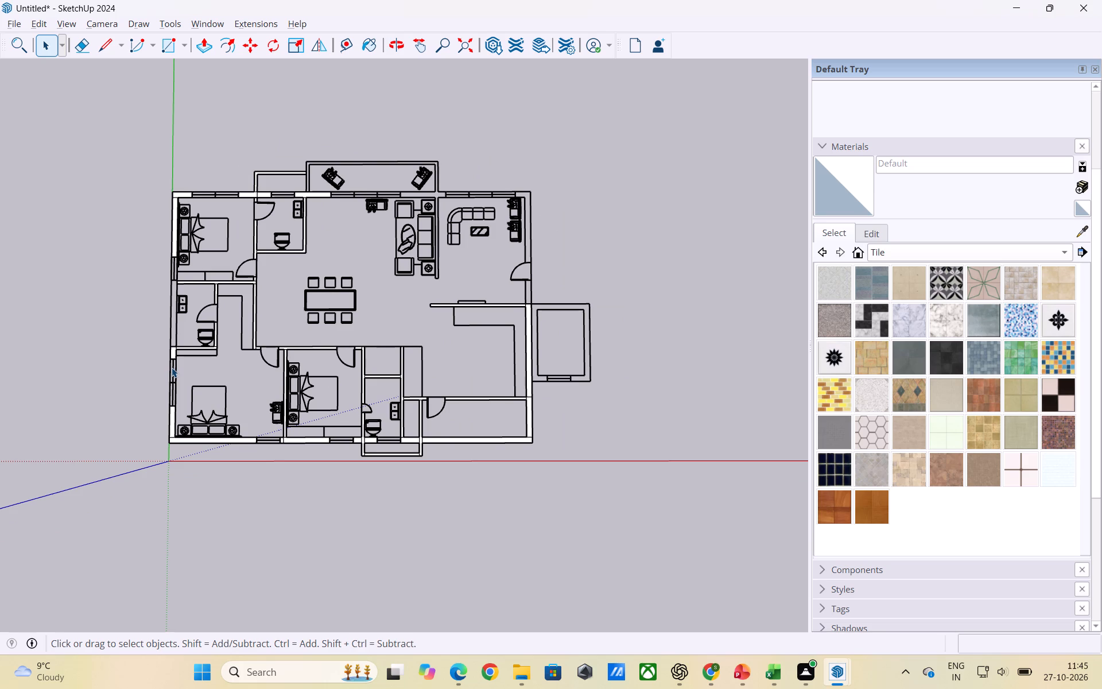
scroll(278, 358, down, 1)
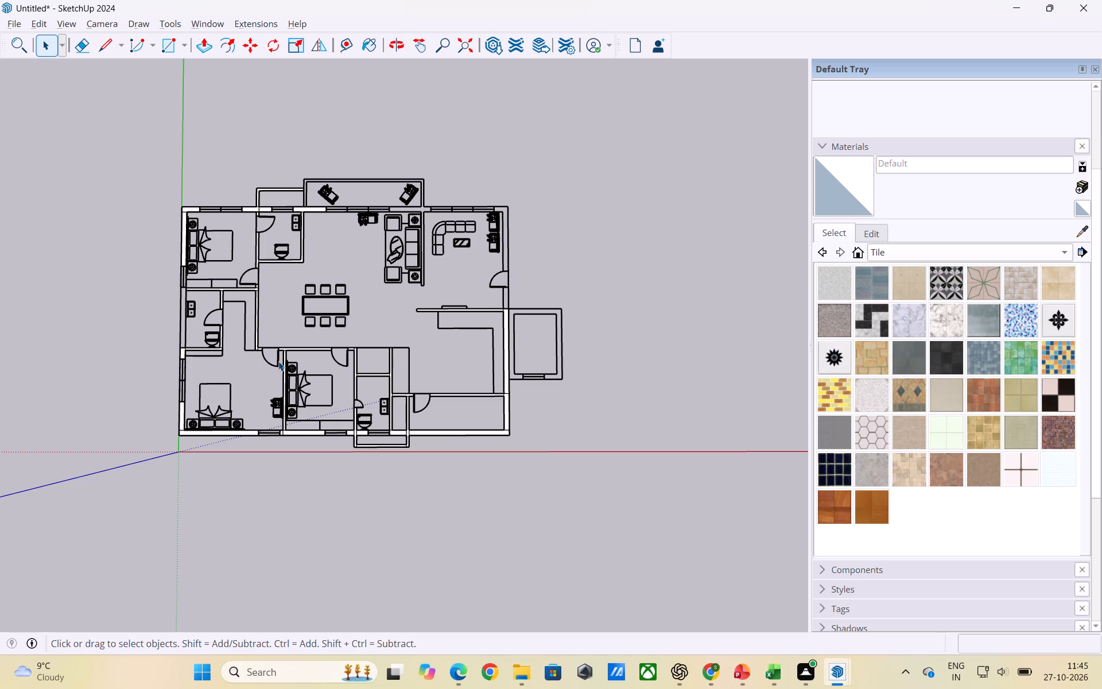
scroll(278, 361, down, 3)
scroll(286, 432, up, 5)
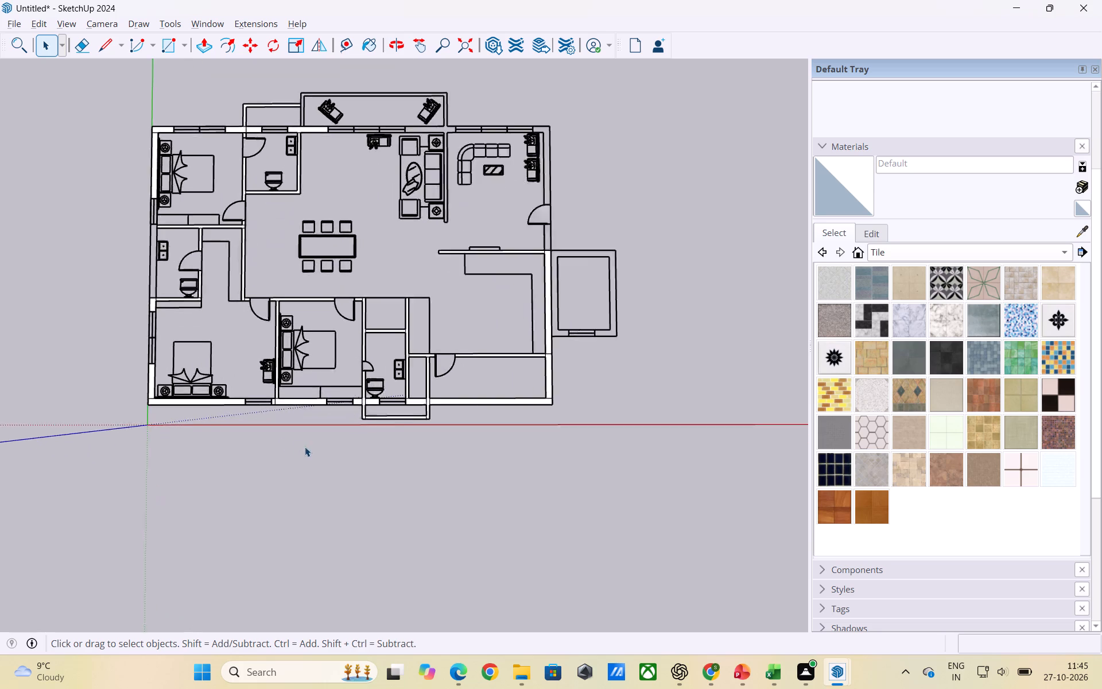
scroll(305, 447, up, 1)
scroll(503, 462, down, 6)
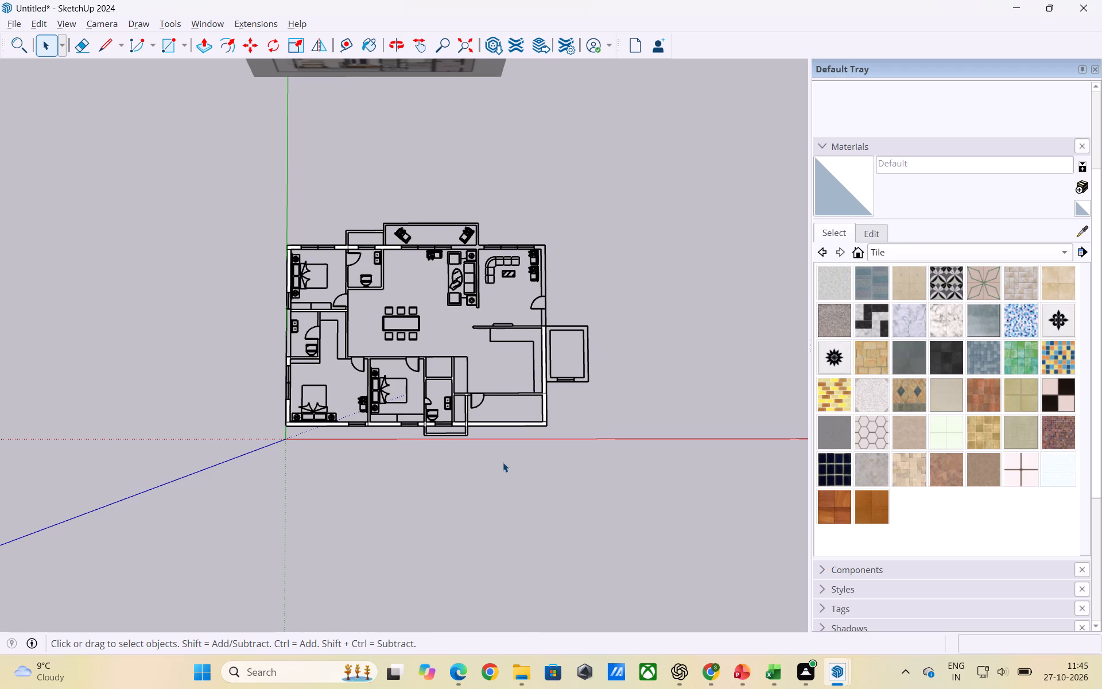
scroll(503, 462, down, 2)
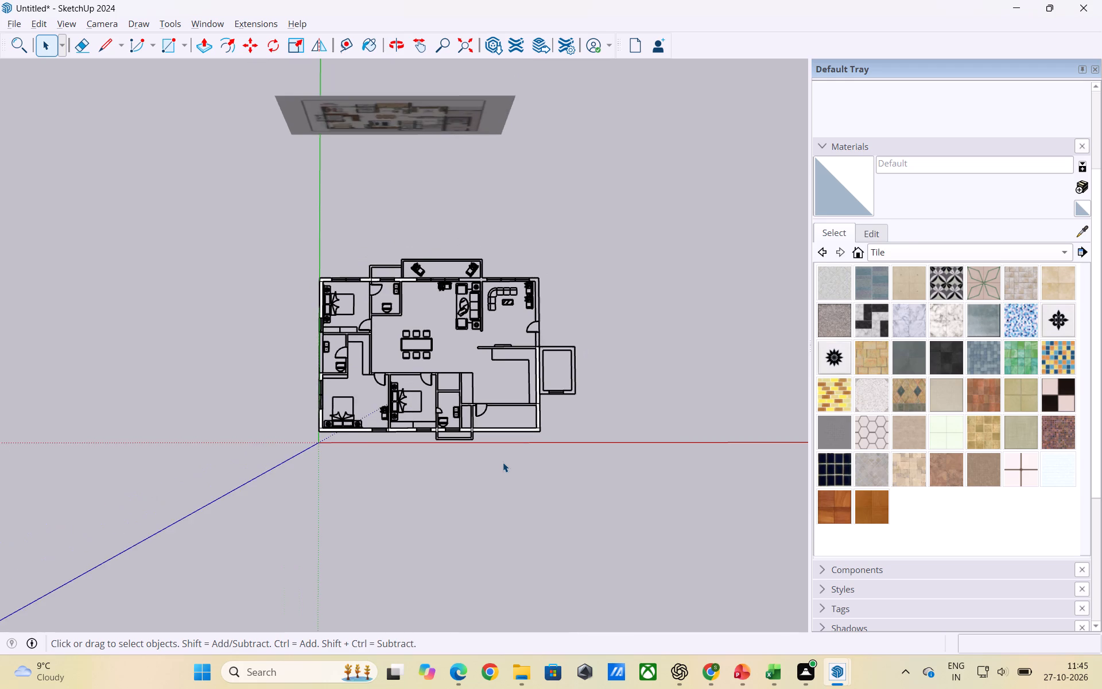
scroll(606, 489, up, 2)
scroll(619, 487, down, 4)
scroll(510, 491, up, 2)
scroll(611, 474, down, 1)
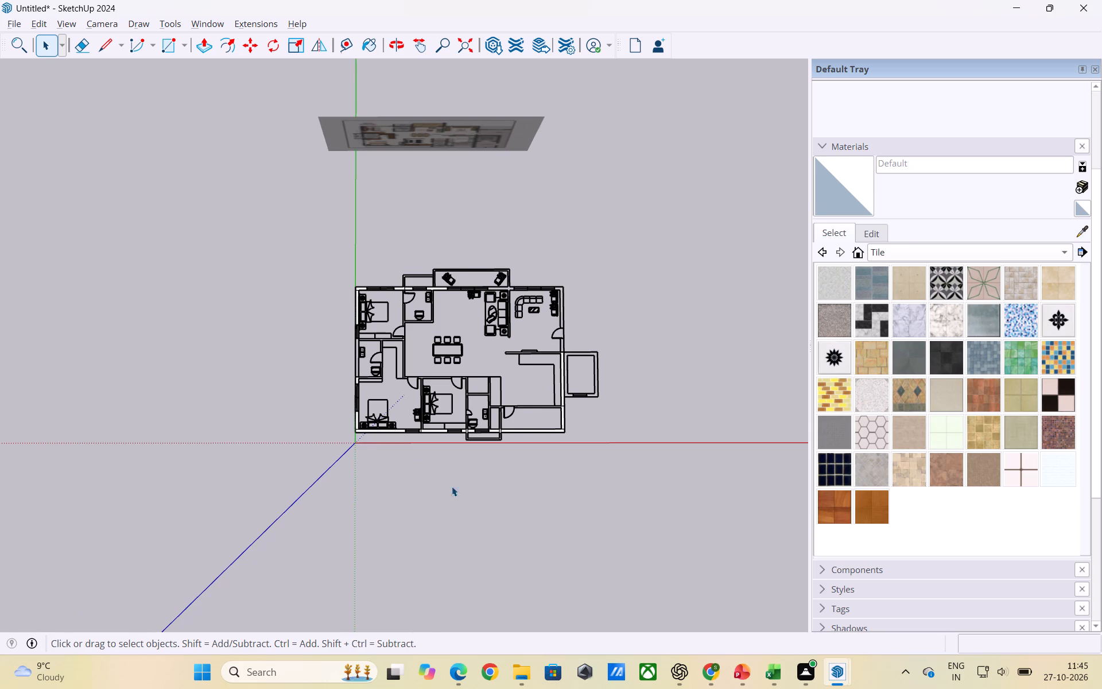
scroll(407, 436, up, 2)
scroll(318, 396, down, 2)
middle_drag(401, 456, 422, 353)
scroll(416, 453, up, 5)
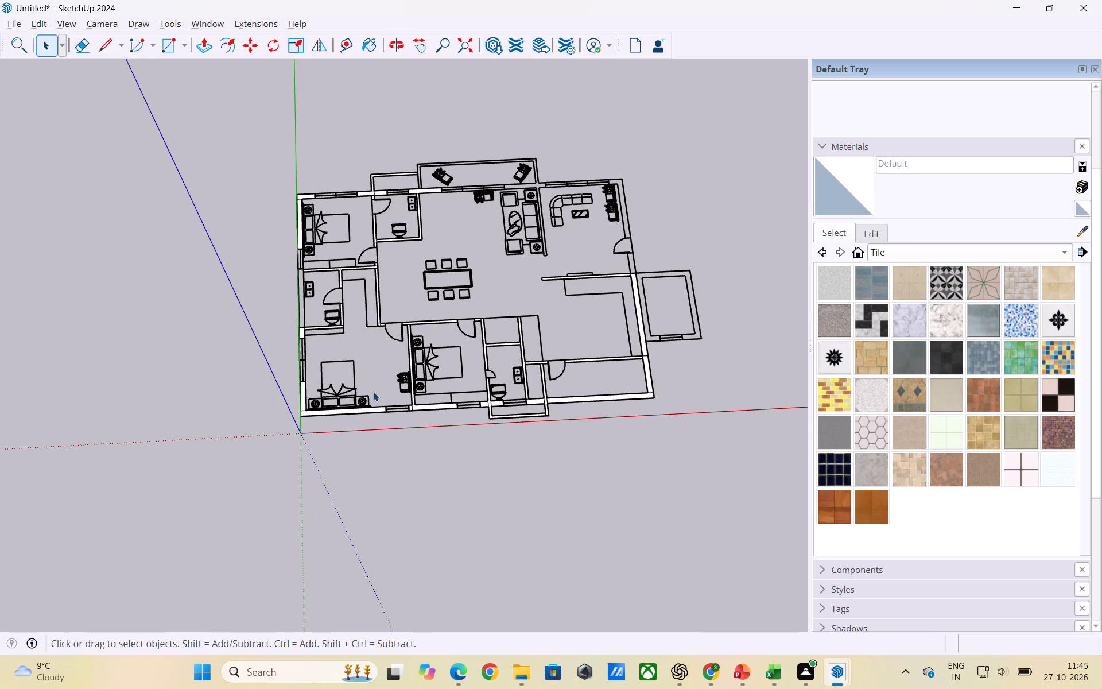
scroll(424, 397, down, 1)
scroll(398, 391, up, 9)
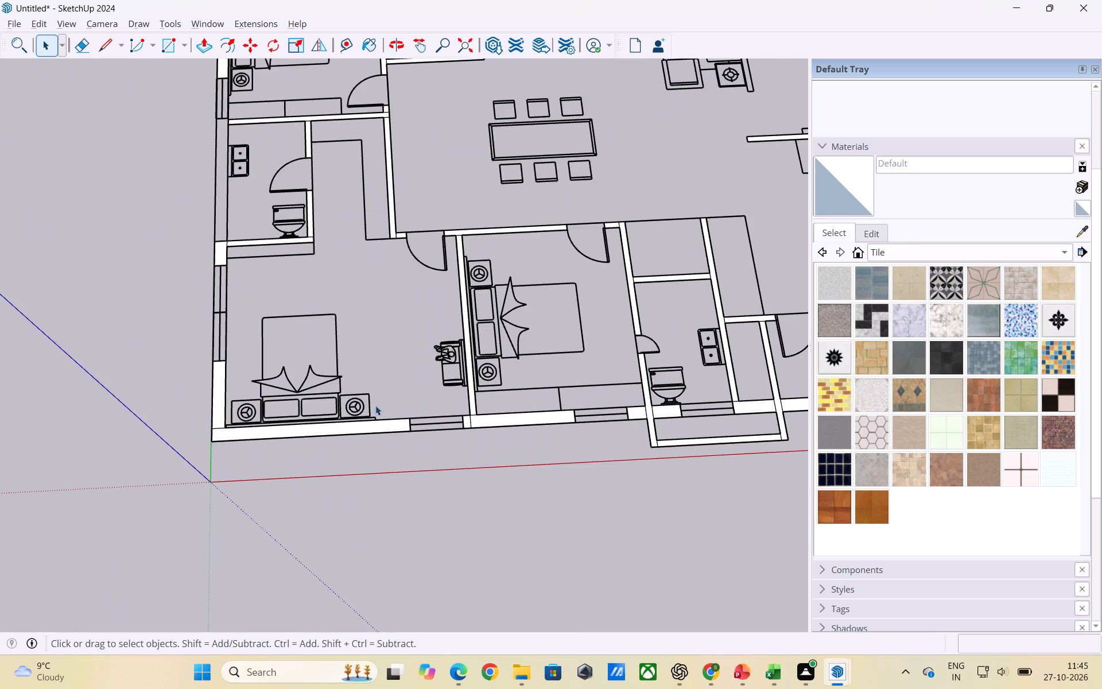
scroll(491, 316, down, 3)
scroll(247, 288, up, 6)
scroll(187, 294, down, 4)
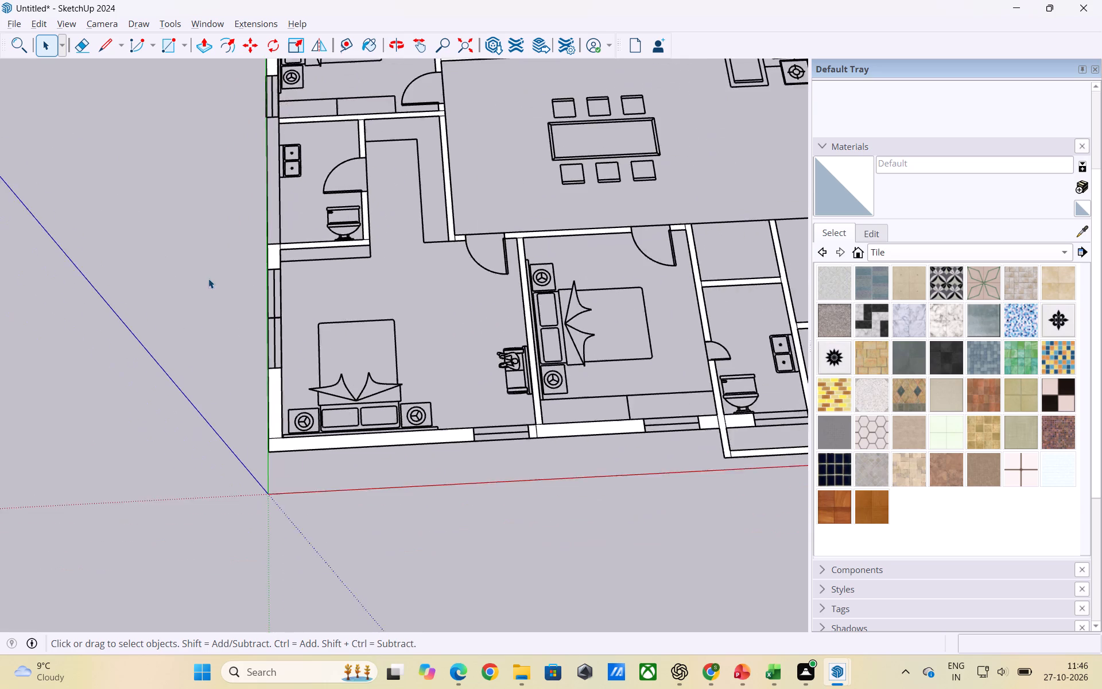
scroll(364, 421, down, 1)
Make separate groups of the exterior wall behind the bed and the adjoining side wall in the bedroom nearest the origin.
middle_drag(364, 432, 339, 460)
scroll(316, 411, up, 4)
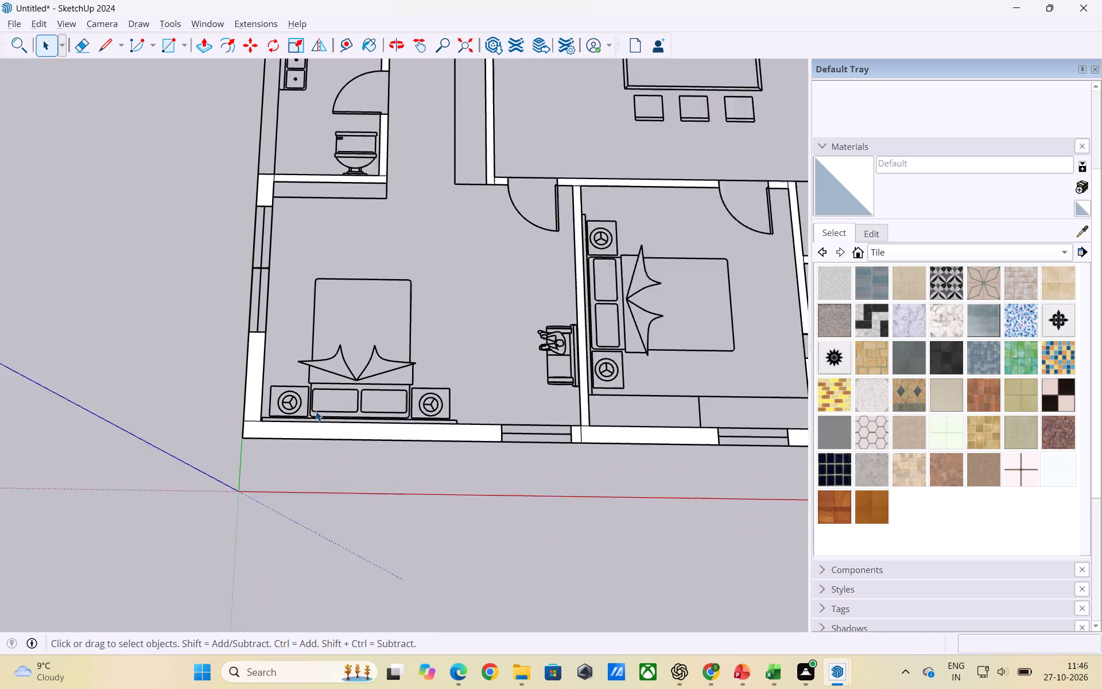
scroll(316, 411, up, 1)
double_click(360, 435)
right_click(360, 435)
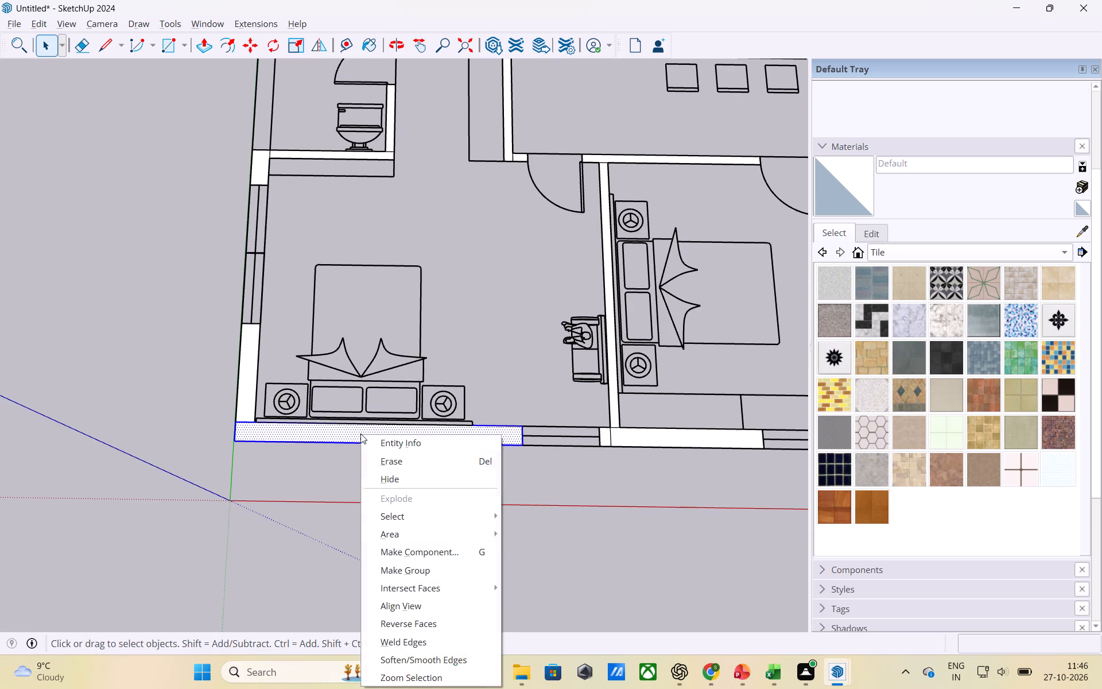
click(398, 564)
click(336, 493)
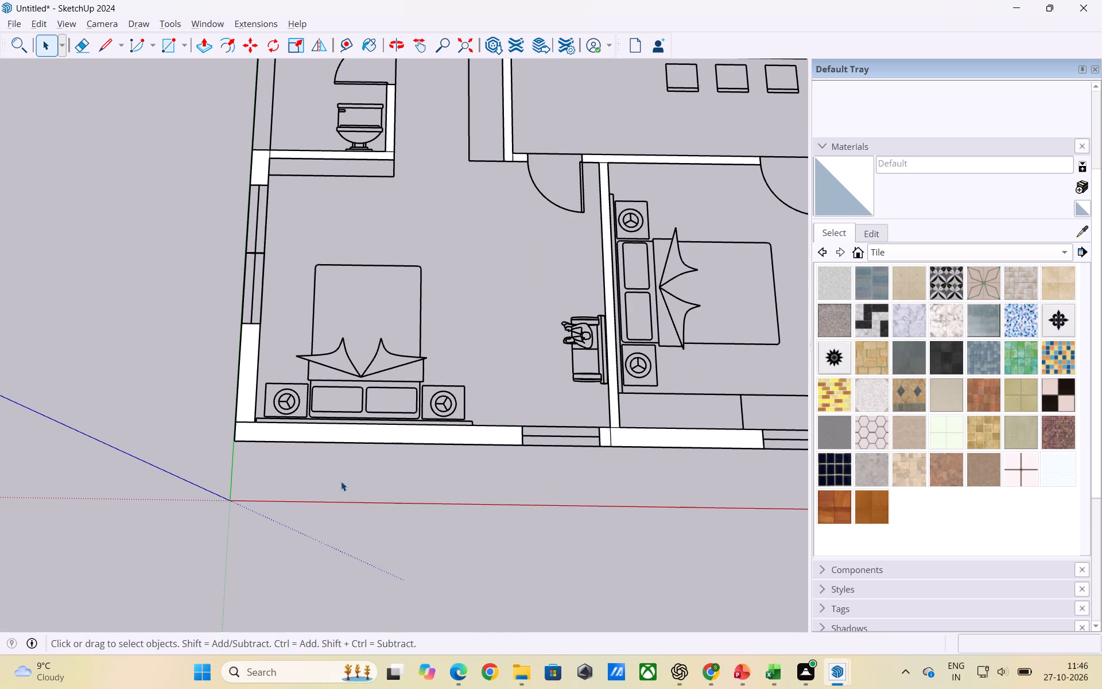
double_click(251, 364)
right_click(250, 365)
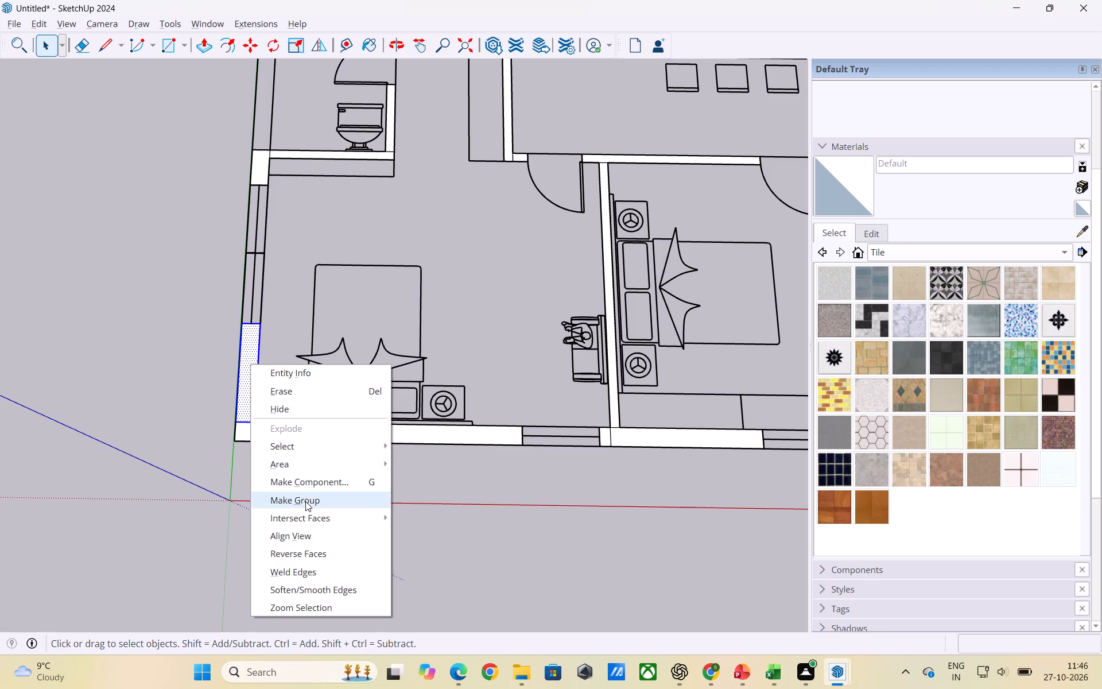
click(305, 501)
Group the short exterior wall piece at the partition between the two bedrooms, and separately the one between the origin bedroom's side window and the bathroom.
scroll(72, 374, down, 4)
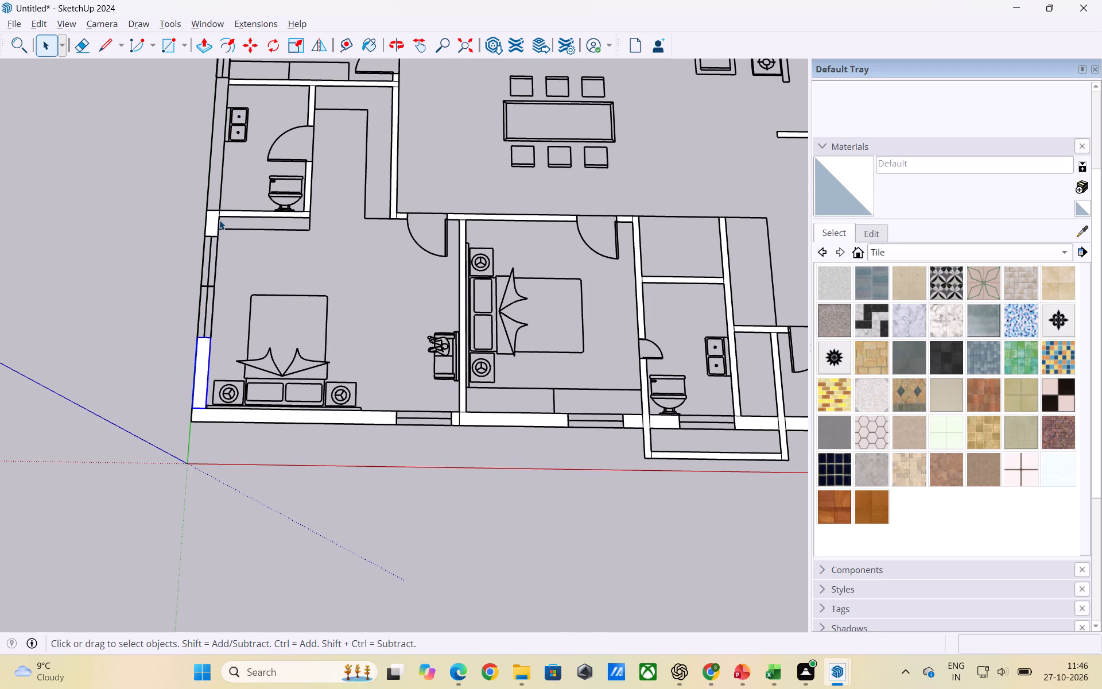
scroll(458, 418, up, 1)
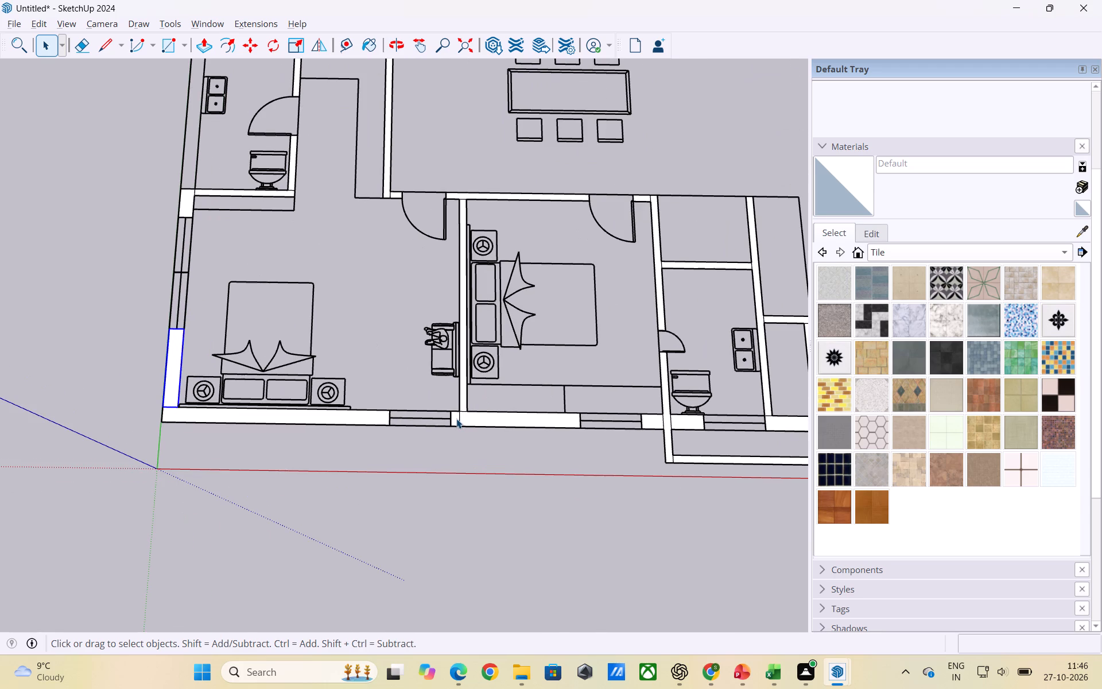
double_click(456, 419)
right_click(456, 419)
click(483, 553)
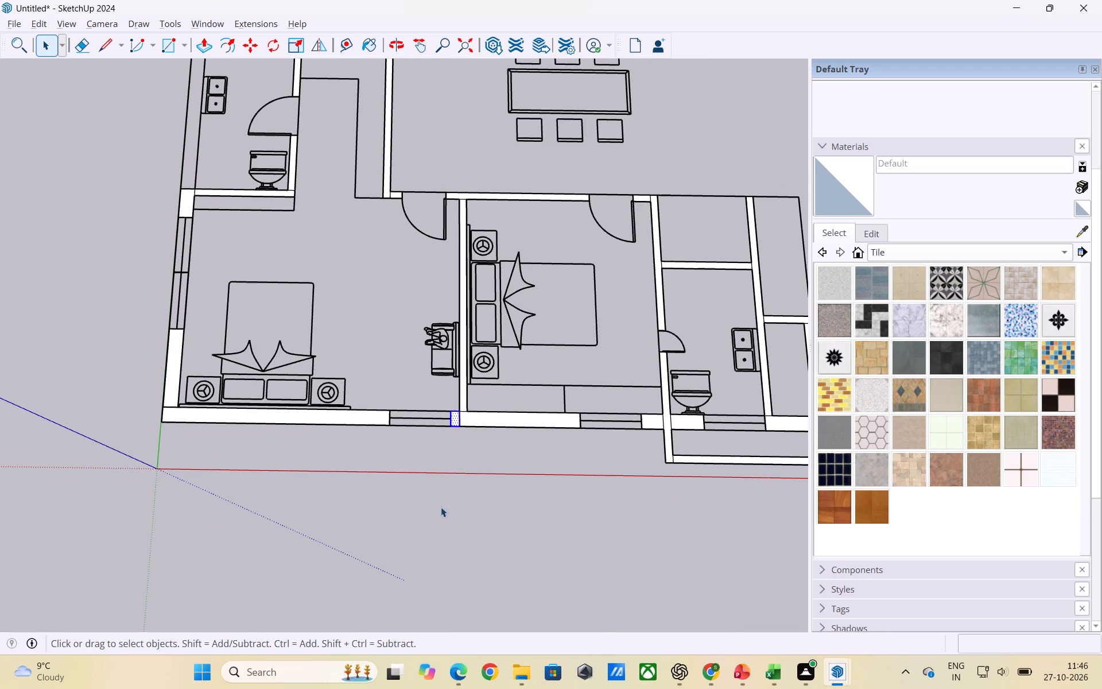
click(441, 507)
scroll(431, 469, down, 2)
scroll(223, 219, up, 3)
double_click(223, 254)
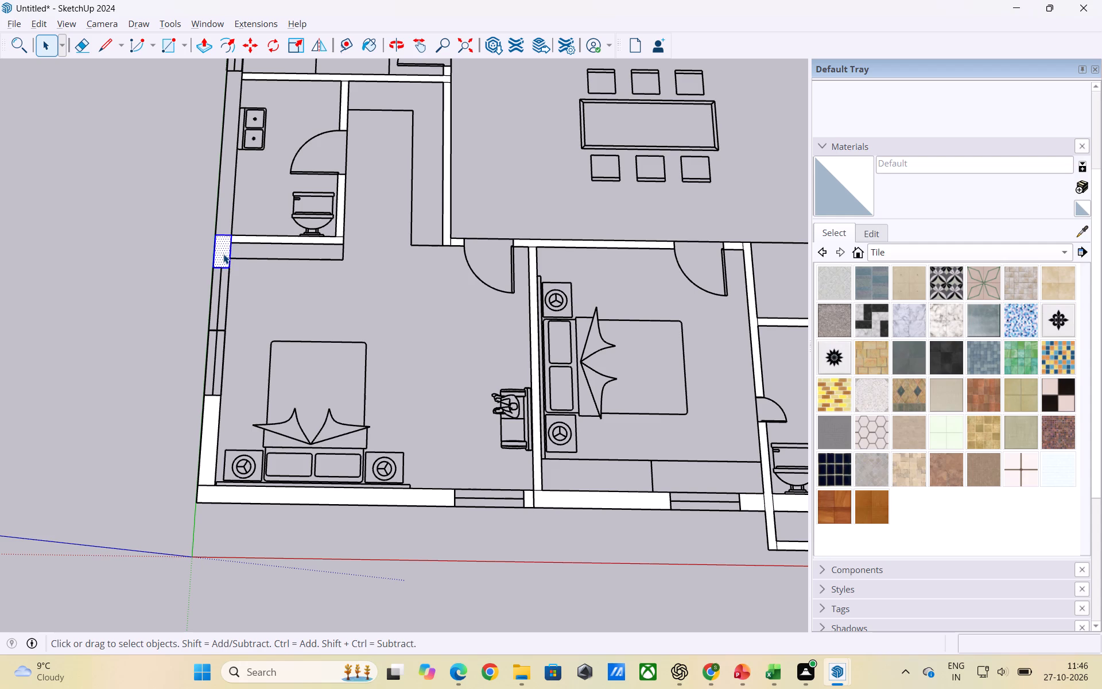
right_click(223, 254)
click(267, 395)
click(116, 282)
Inside its group, push/pull the short wall piece between the origin bedroom's side window and the bathroom up 9', and close the group.
scroll(400, 290, down, 3)
double_click(262, 261)
right_click(262, 261)
click(262, 261)
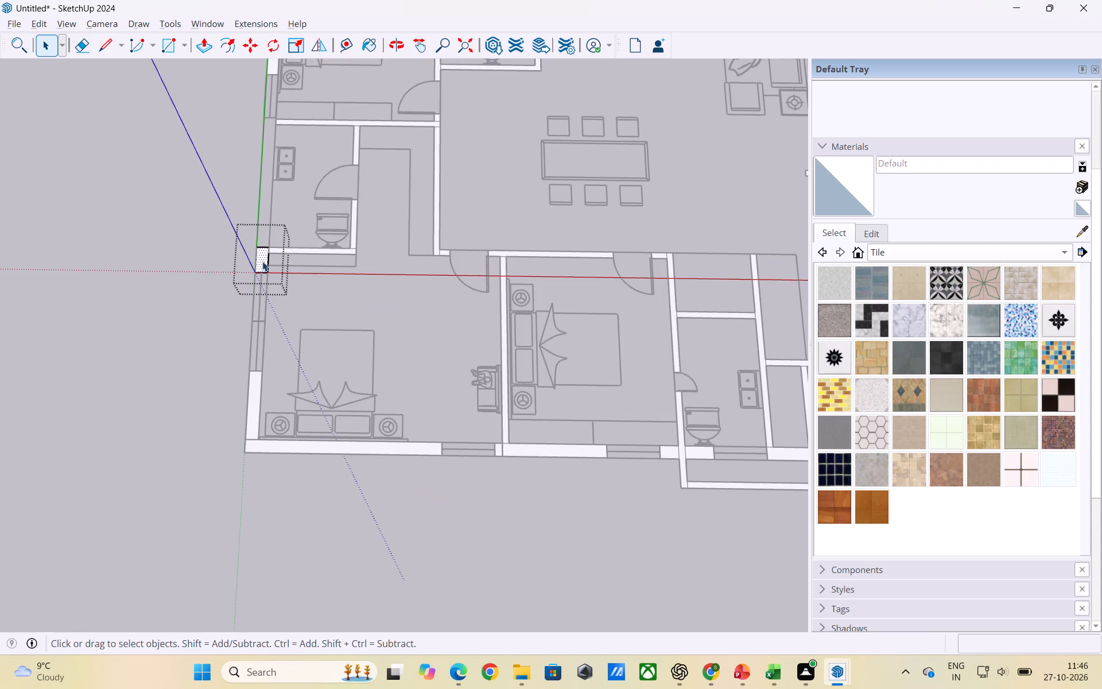
key(p)
click(262, 261)
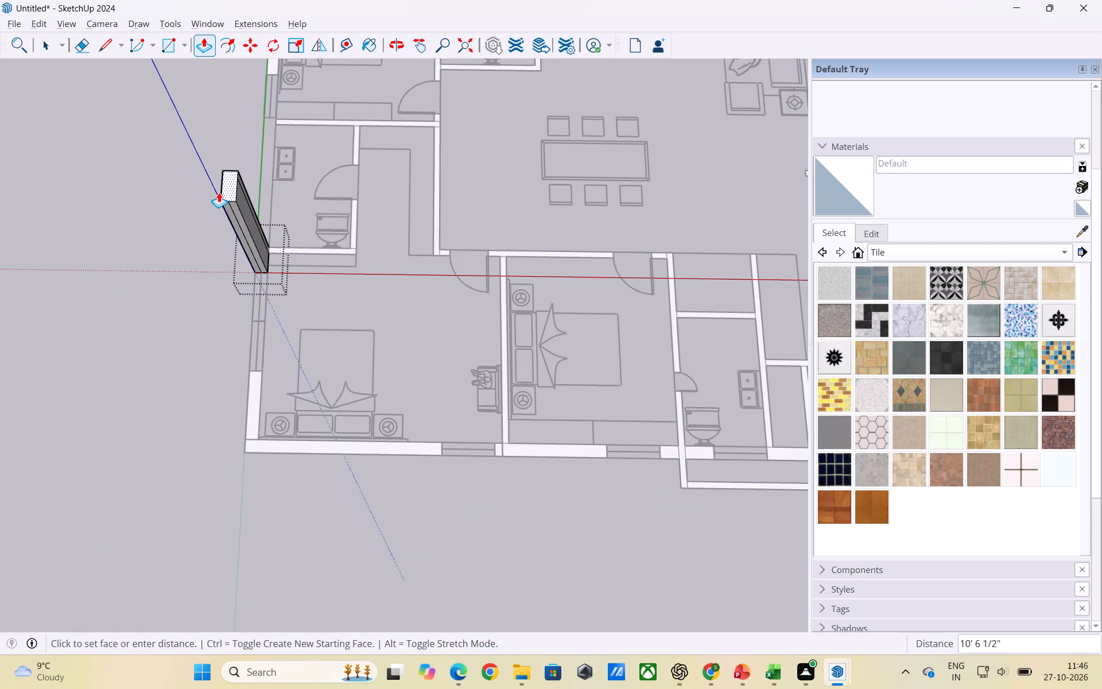
text(9")
key(BackSpace)
key(apostrophe)
key(Return)
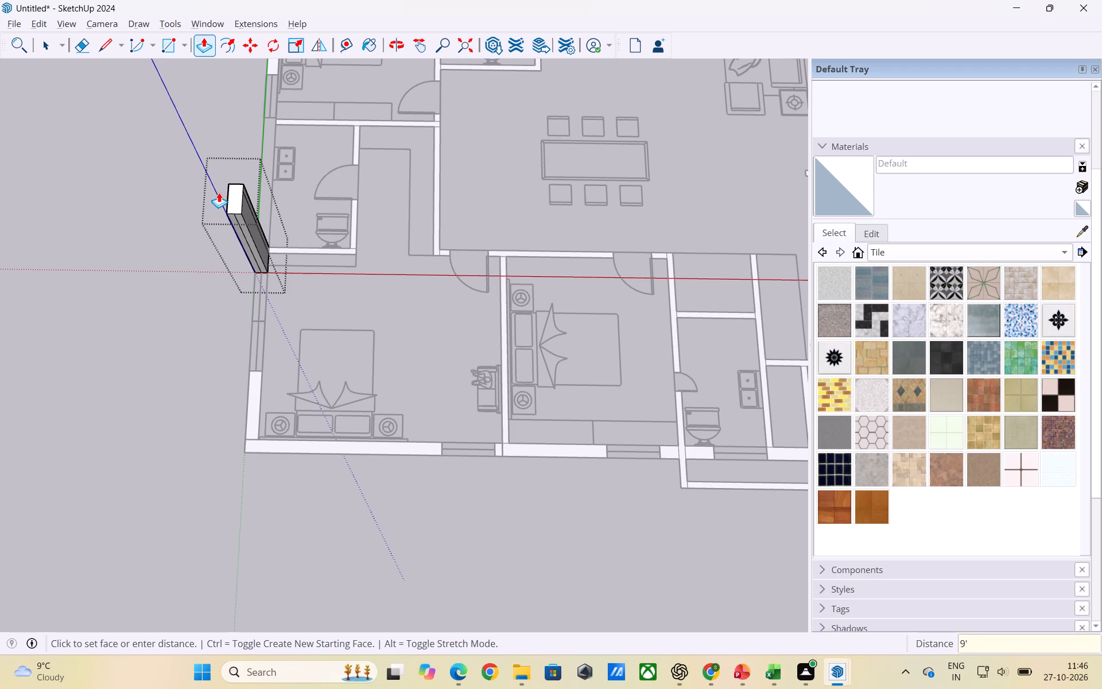
key(Return)
key(space)
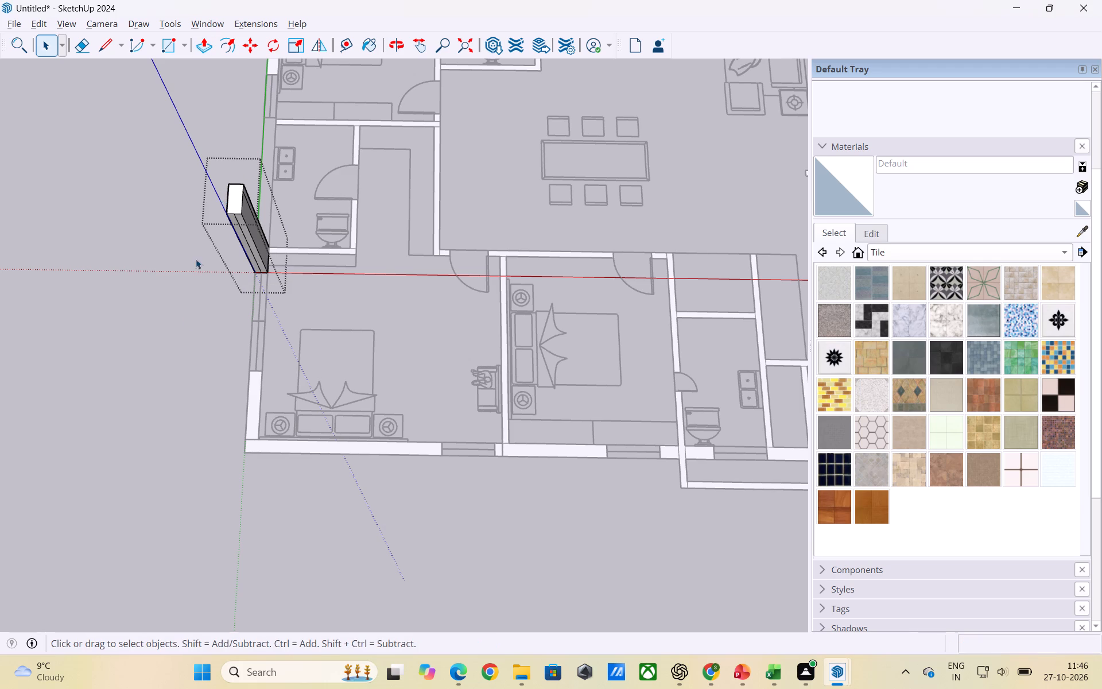
click(190, 362)
scroll(241, 296, up, 3)
scroll(315, 267, down, 4)
scroll(270, 399, up, 3)
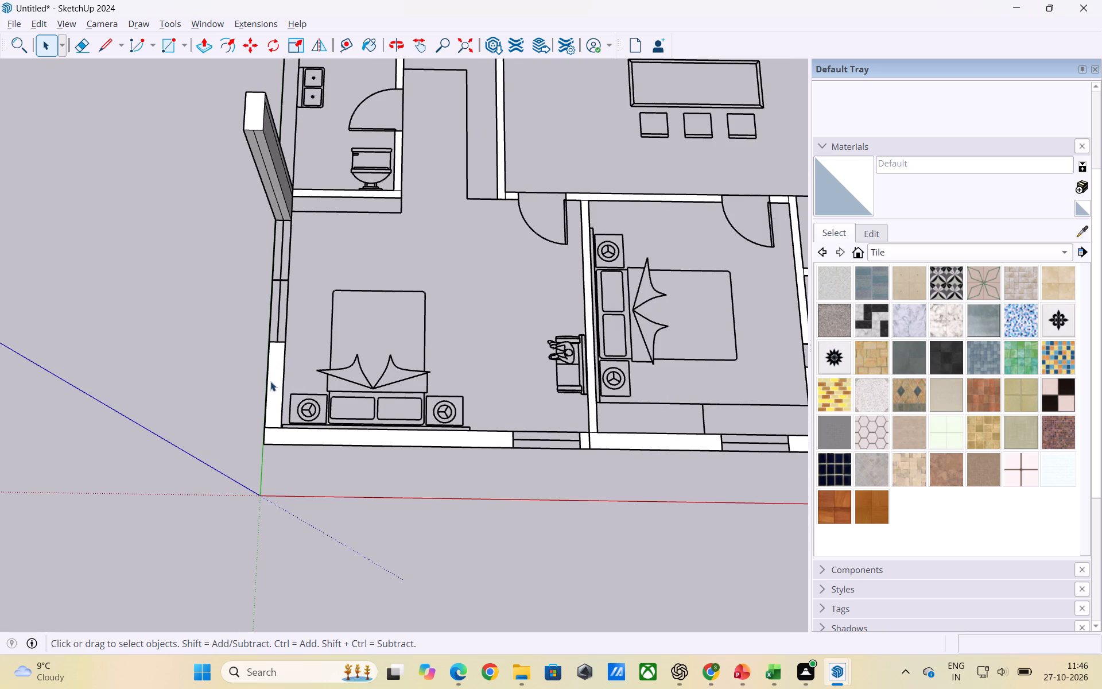
Inside its group, push/pull the origin bedroom's side wall nearest the origin up 9' and close the group.
triple_click(273, 382)
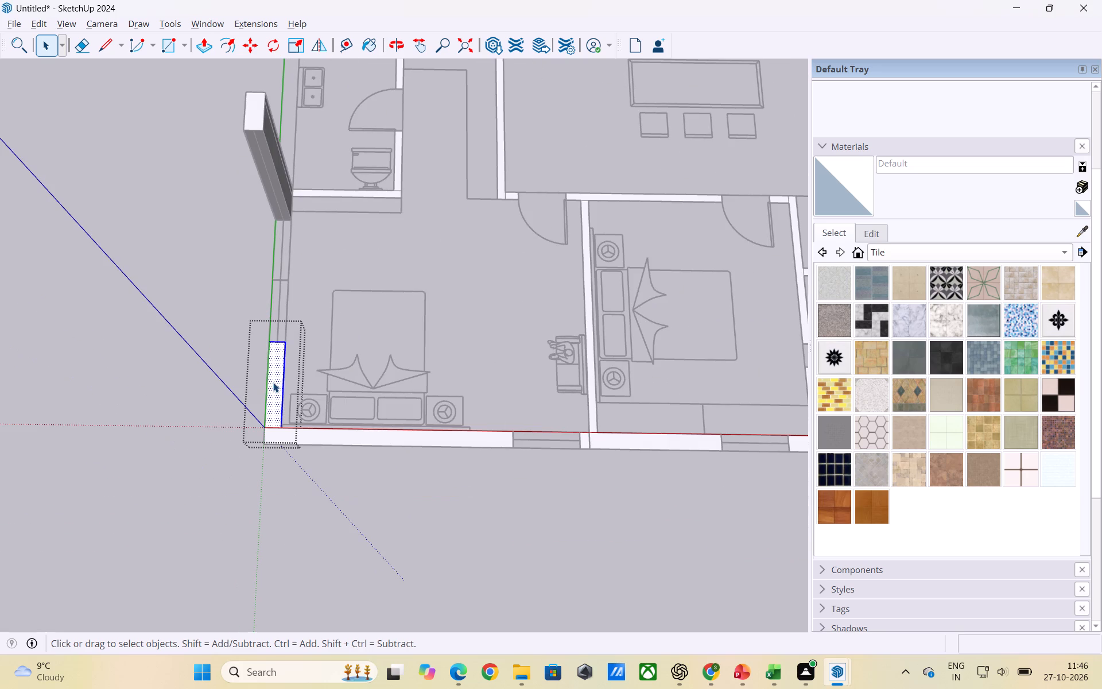
key(p)
click(273, 382)
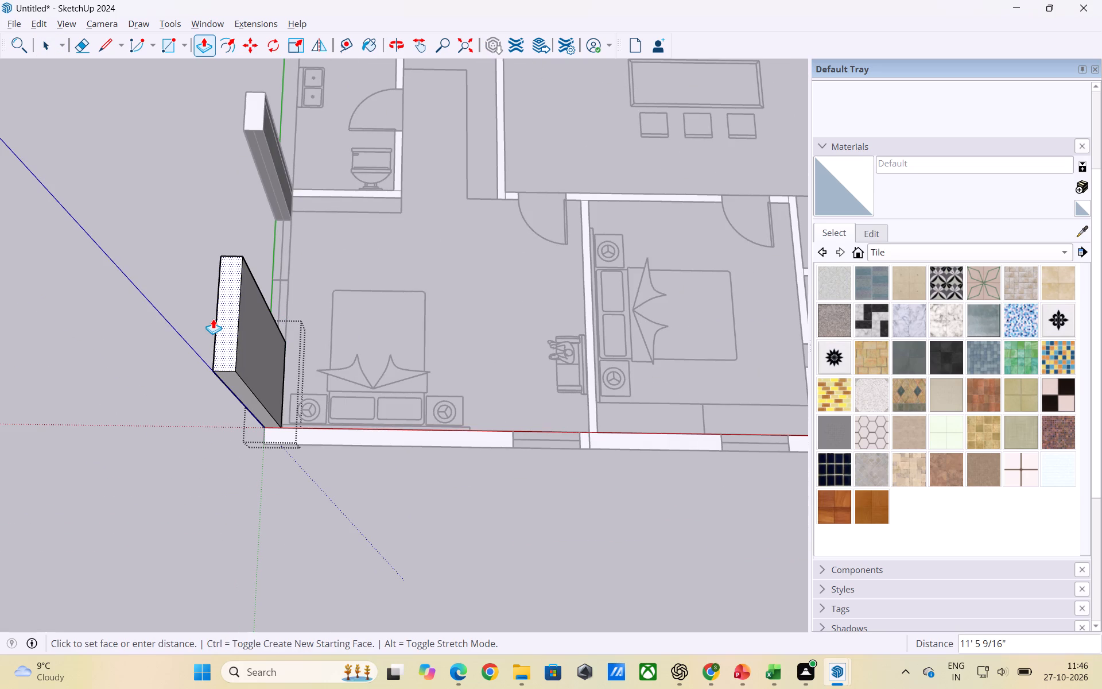
text(9')
key(Return)
key(space)
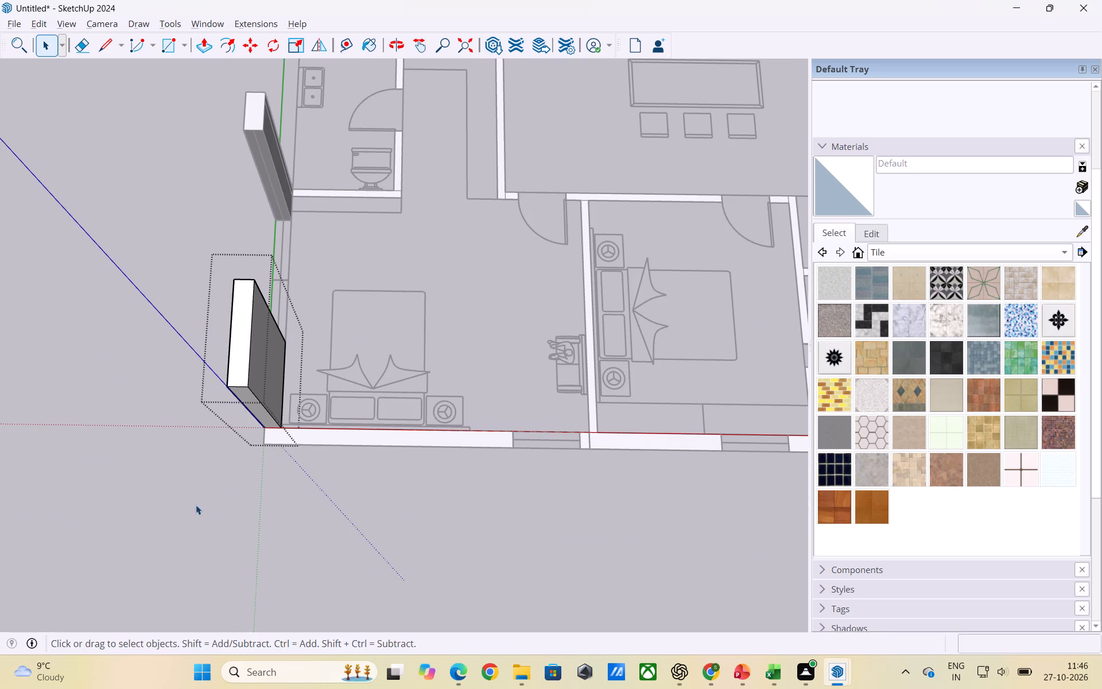
click(232, 528)
Inside its group, push/pull the exterior wall behind the origin bedroom's bed up 9' and close the group.
triple_click(378, 441)
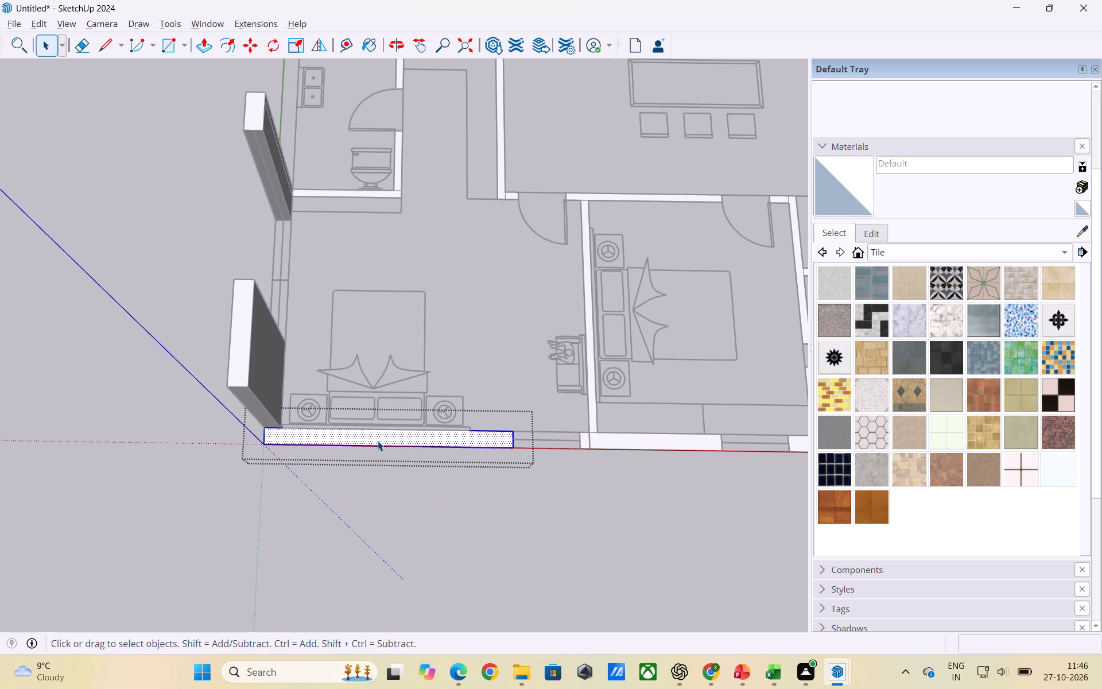
key(p)
click(378, 441)
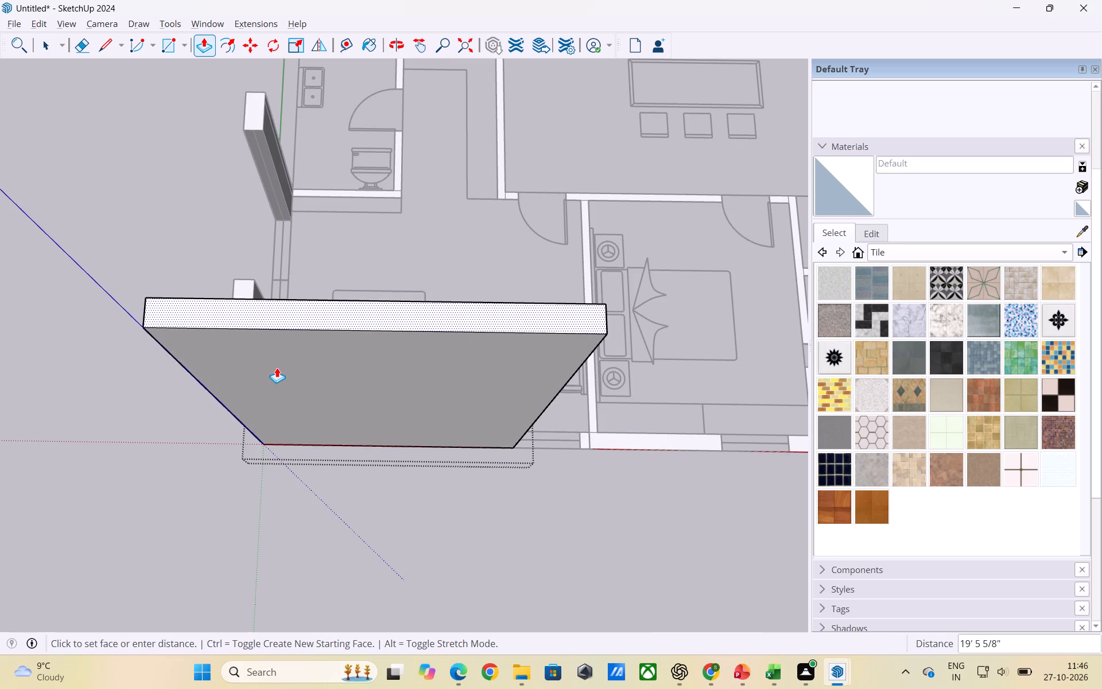
text(9')
key(Return)
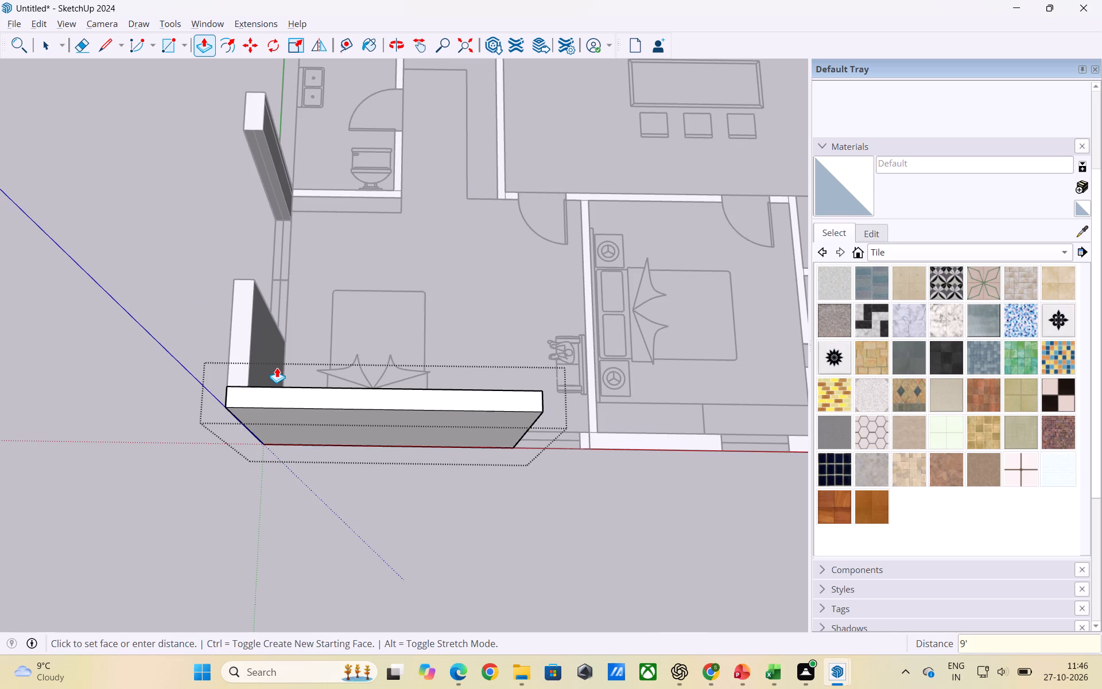
key(space)
click(444, 521)
Inside its group, push/pull the short exterior wall piece at the two-bedroom partition level with the top of the wall behind the bed, and close the group.
scroll(400, 479, down, 3)
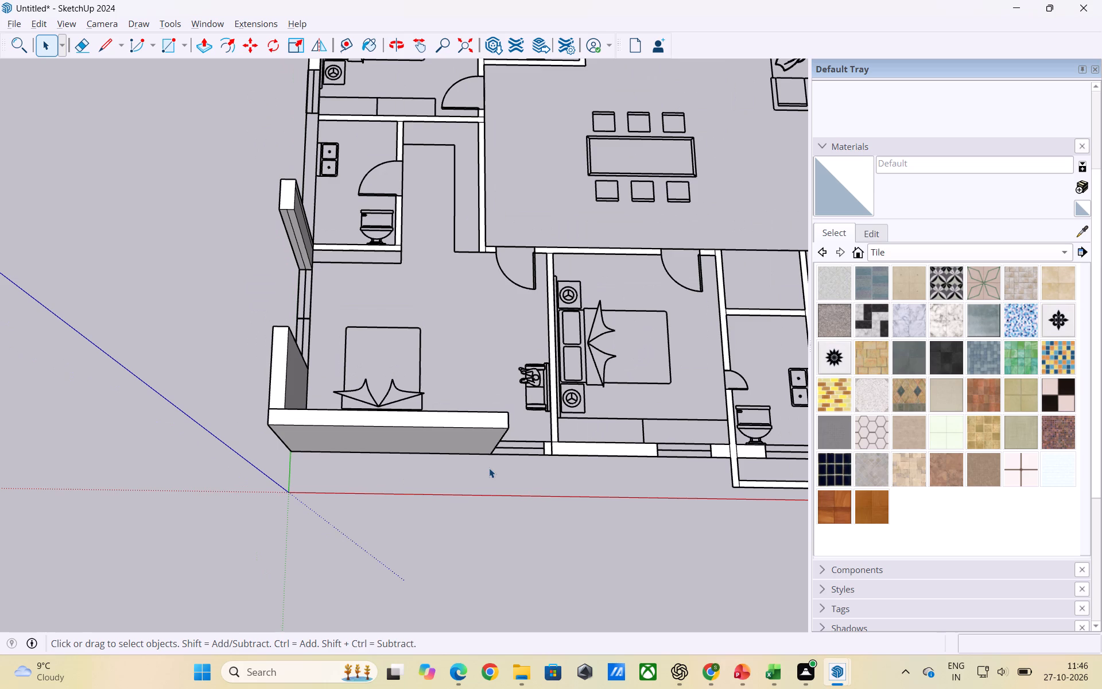
scroll(460, 482, down, 1)
scroll(562, 455, up, 2)
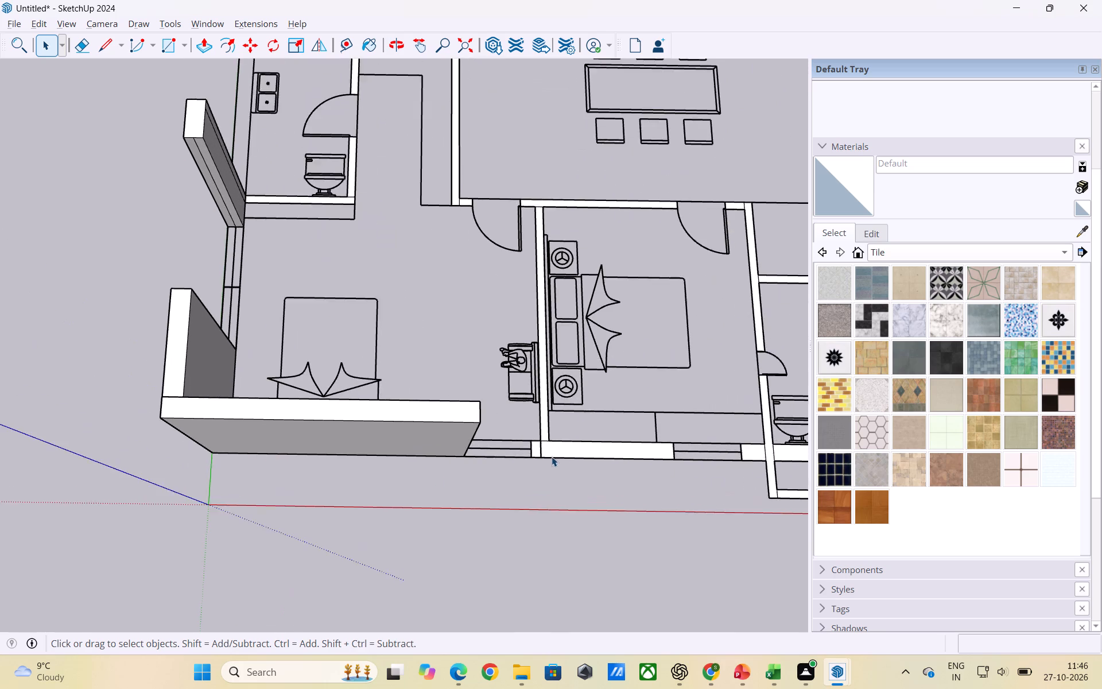
scroll(552, 456, up, 2)
double_click(535, 448)
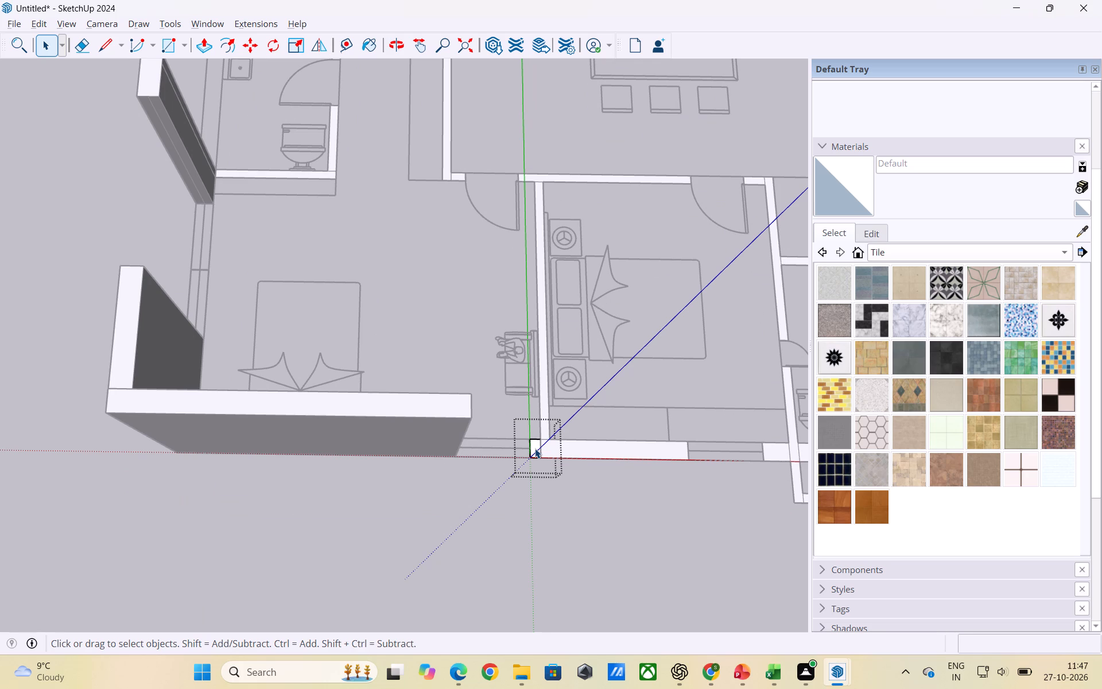
key(p)
click(535, 448)
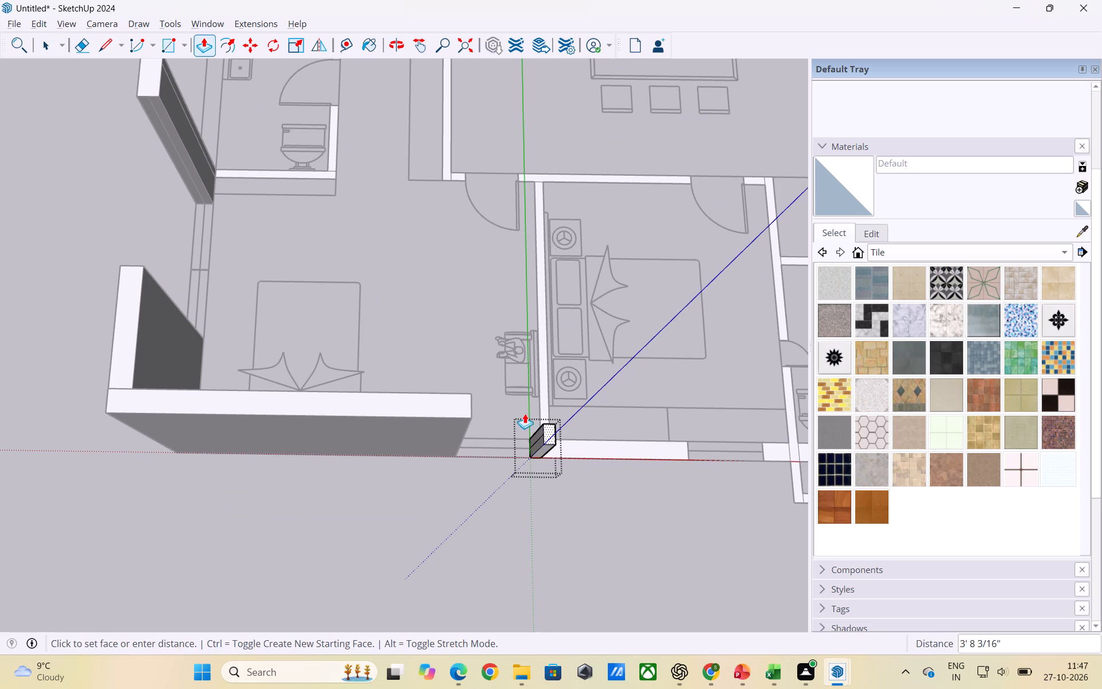
click(415, 401)
key(space)
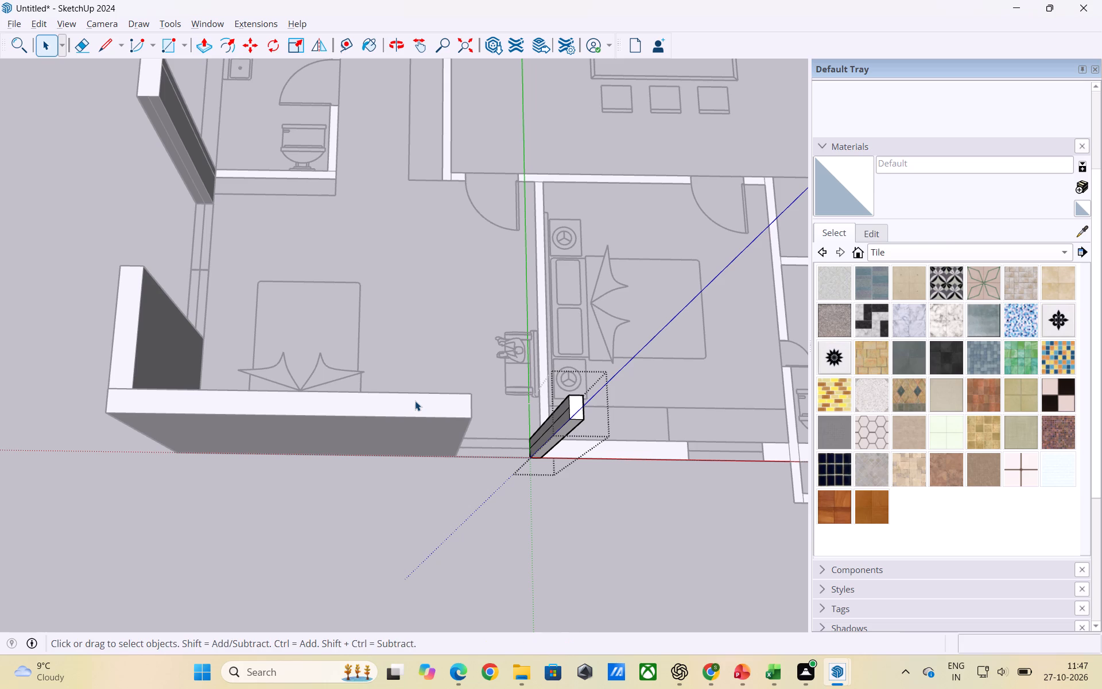
key(Return)
click(421, 513)
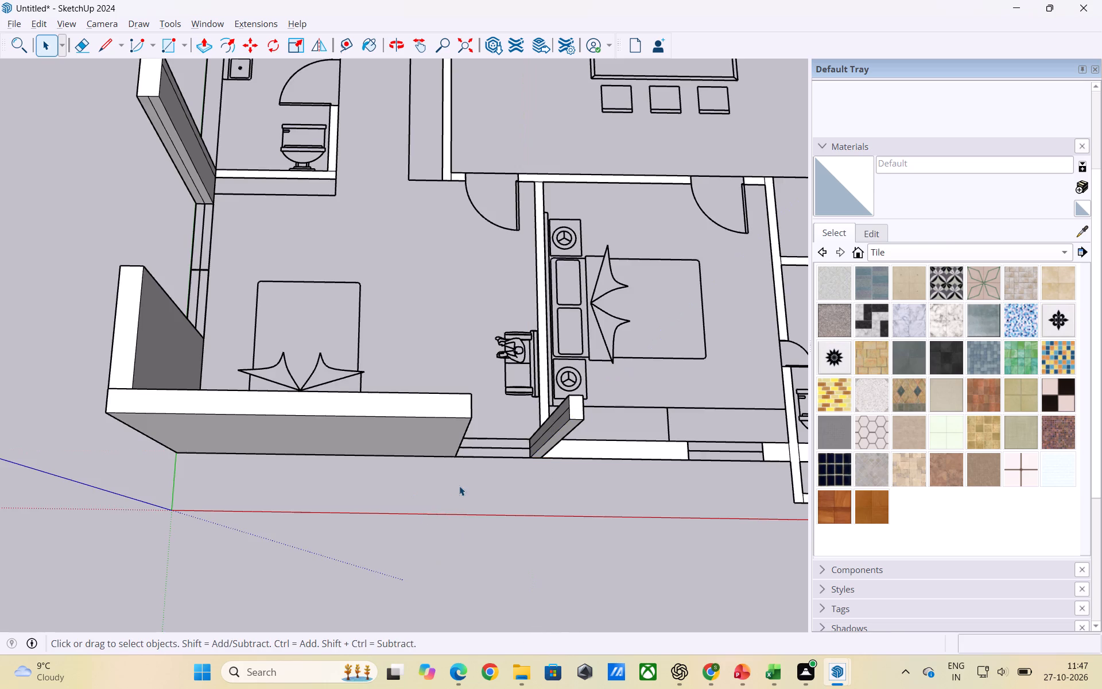
Examine the raised walls around the origin bedroom from several sides, checking their end faces and the window gaps.
scroll(457, 485, down, 7)
middle_drag(534, 509, 306, 443)
scroll(479, 403, down, 1)
scroll(490, 416, up, 2)
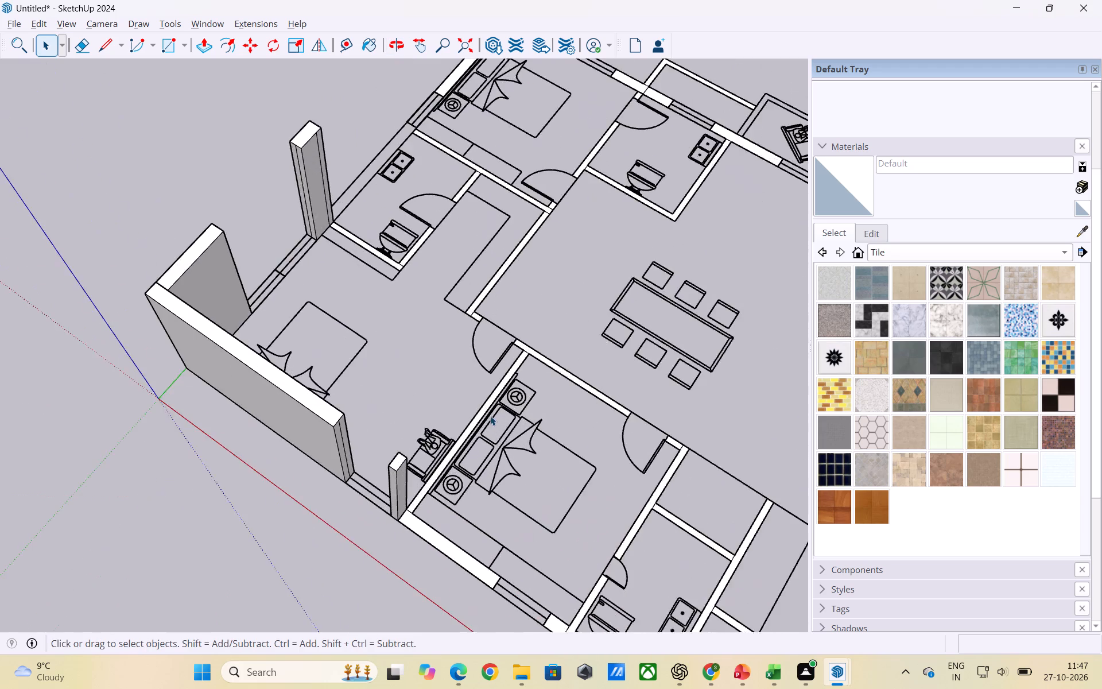
scroll(490, 416, up, 4)
scroll(458, 465, up, 2)
scroll(575, 441, down, 5)
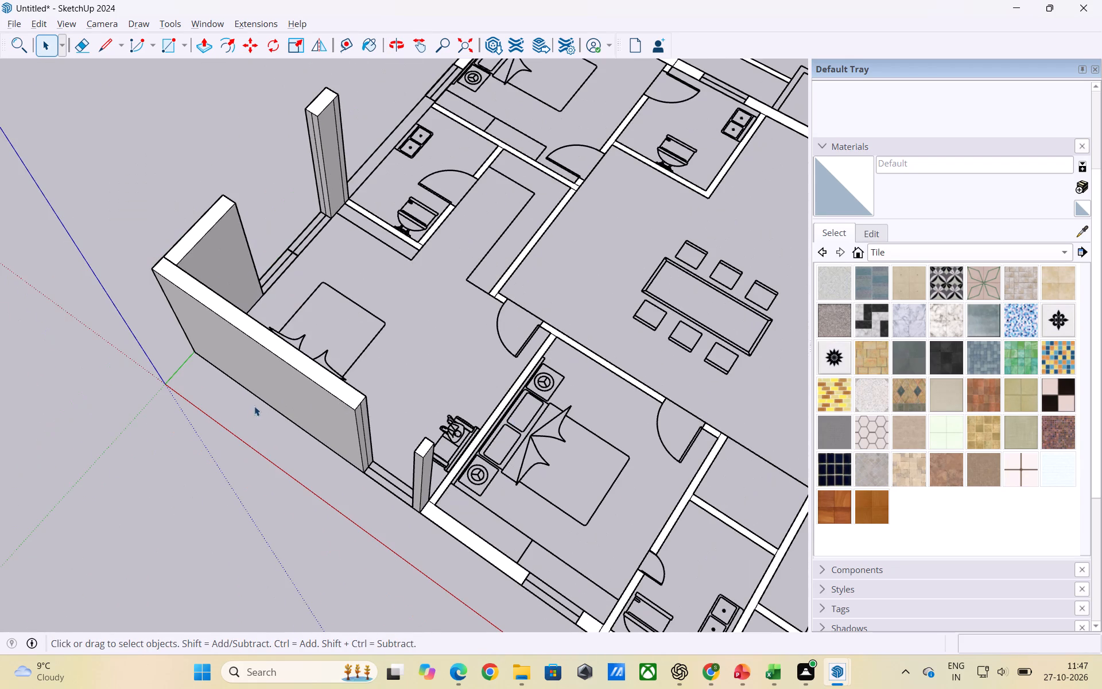
middle_drag(253, 410, 550, 463)
scroll(570, 473, down, 3)
scroll(303, 397, up, 6)
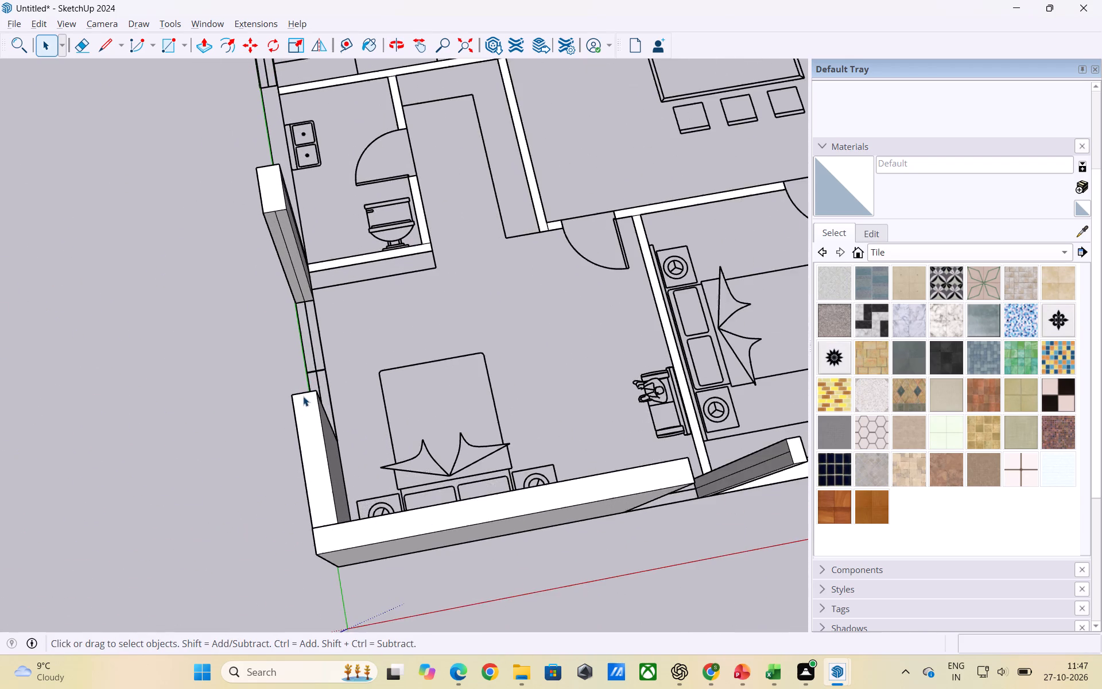
scroll(380, 396, down, 2)
middle_drag(275, 419, 420, 380)
scroll(385, 433, up, 3)
scroll(339, 431, down, 3)
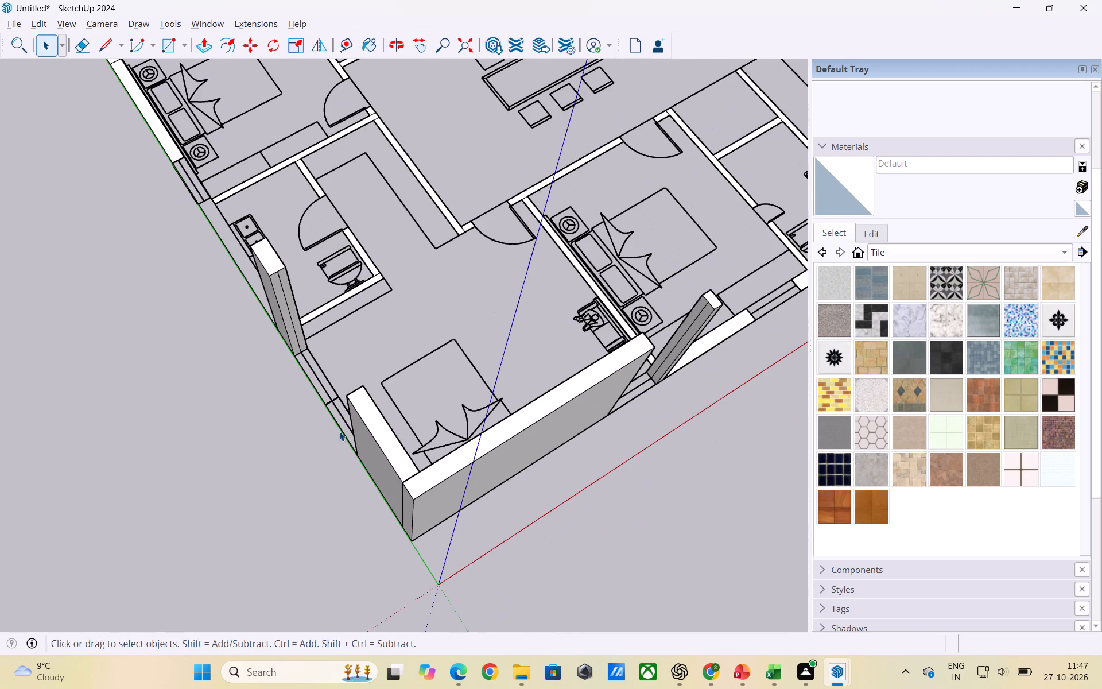
scroll(364, 438, down, 2)
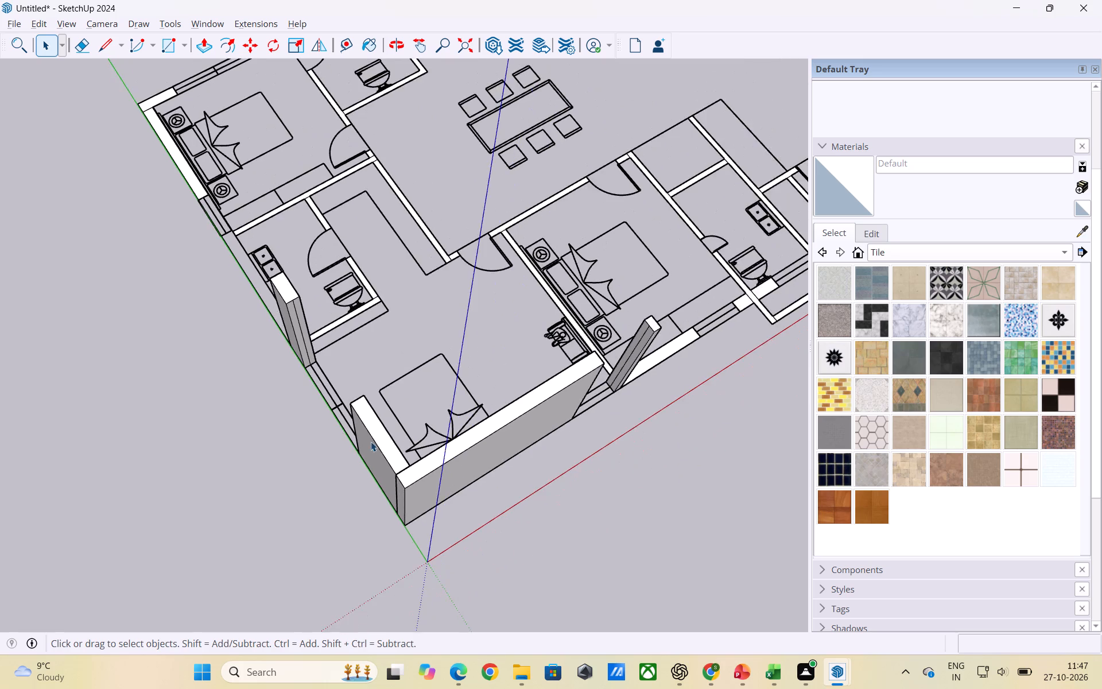
scroll(371, 442, down, 2)
middle_drag(368, 481, 582, 460)
scroll(646, 465, down, 3)
scroll(421, 392, up, 7)
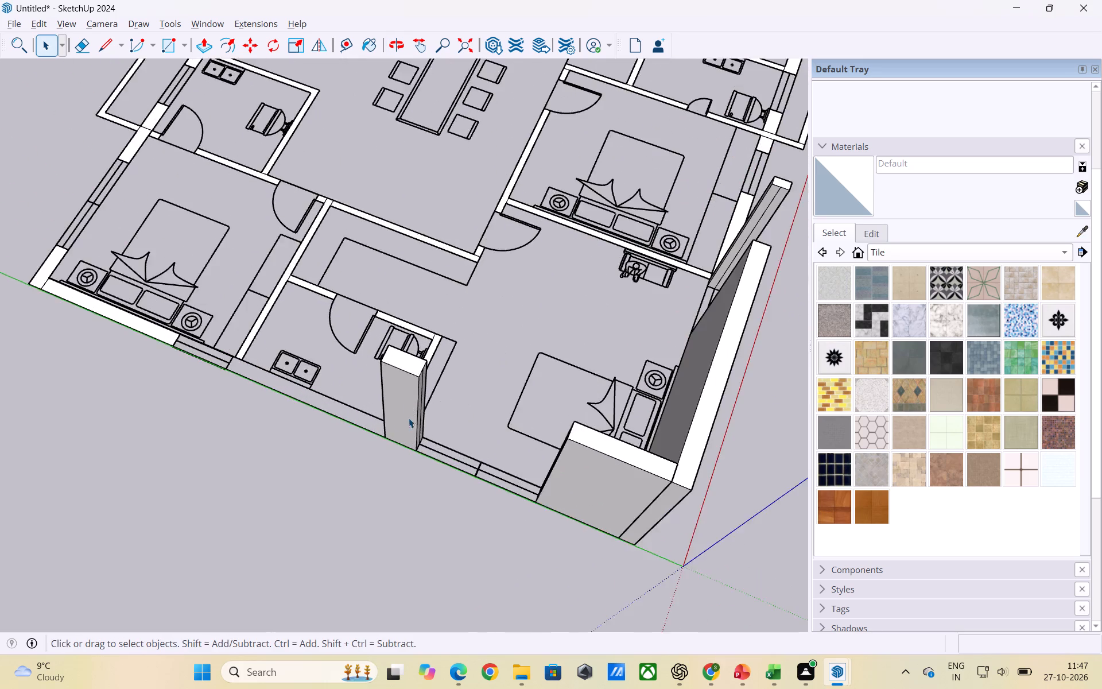
scroll(409, 418, up, 2)
middle_drag(488, 426, 297, 404)
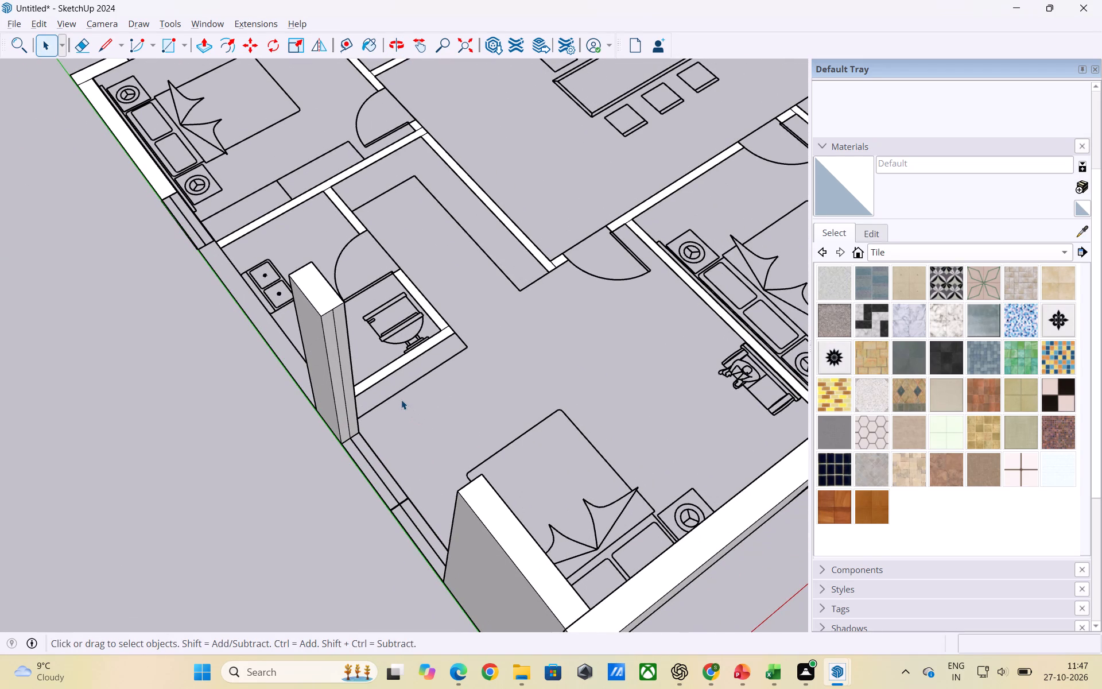
scroll(386, 357, down, 2)
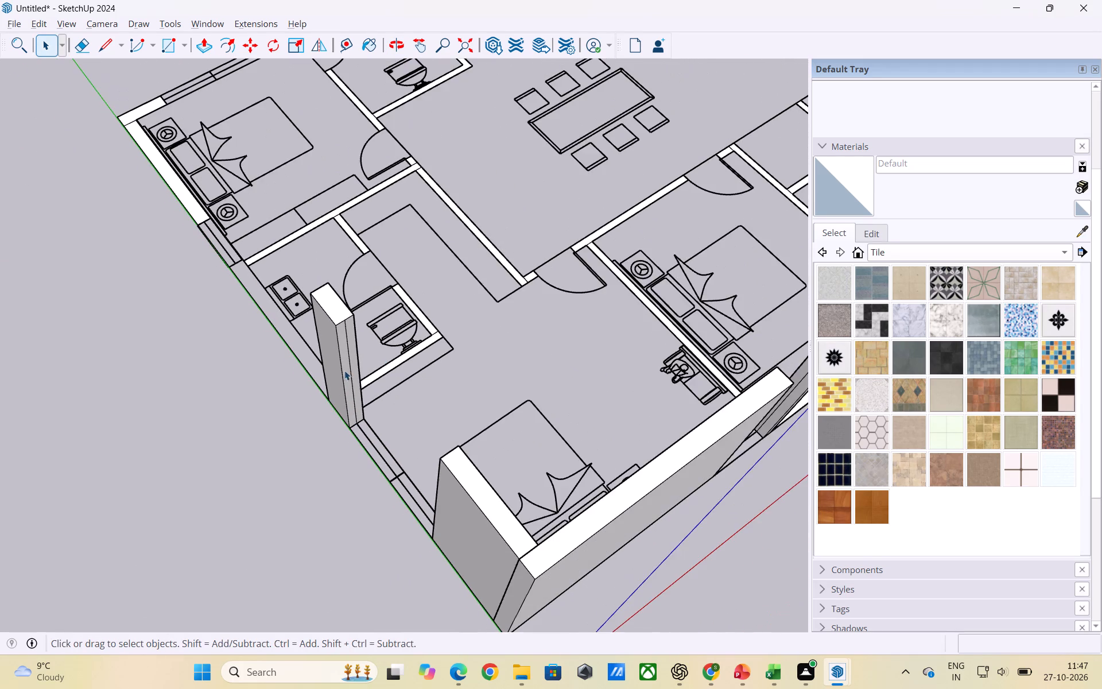
Inside its group, delete the extra vertical edge on the window-side end face of the short wall beside the bathroom, and close the group.
scroll(344, 370, up, 2)
middle_drag(346, 372, 323, 320)
scroll(346, 335, up, 2)
click(346, 336)
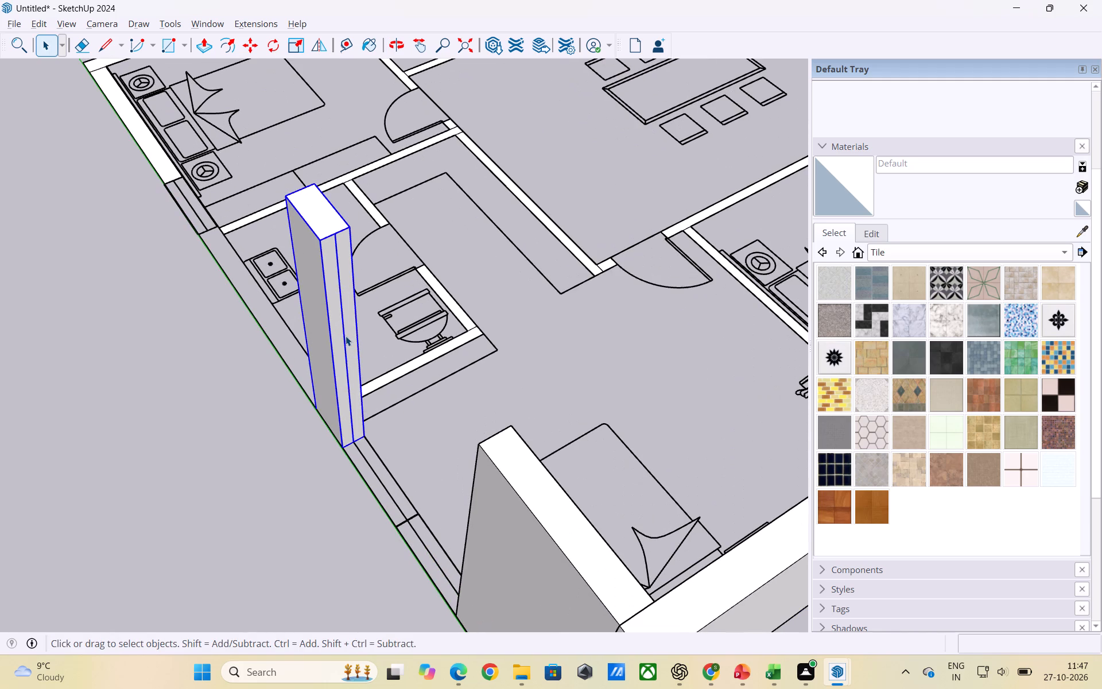
click(346, 336)
click(346, 339)
click(346, 341)
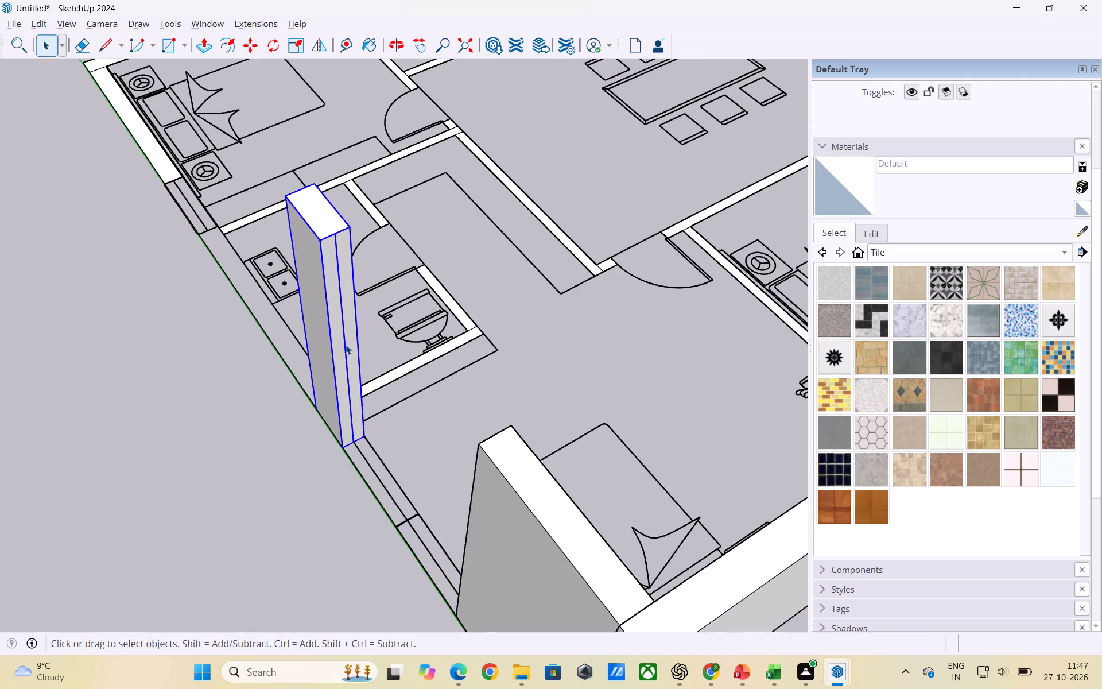
click(343, 347)
triple_click(346, 351)
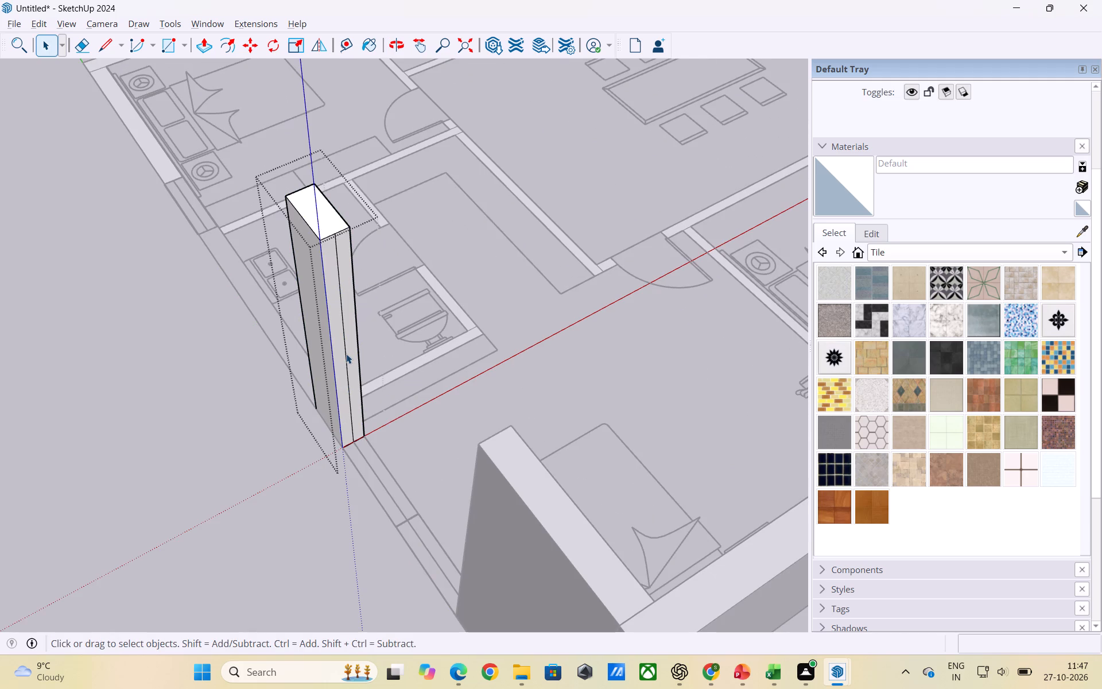
click(346, 354)
click(486, 398)
scroll(359, 317, up, 2)
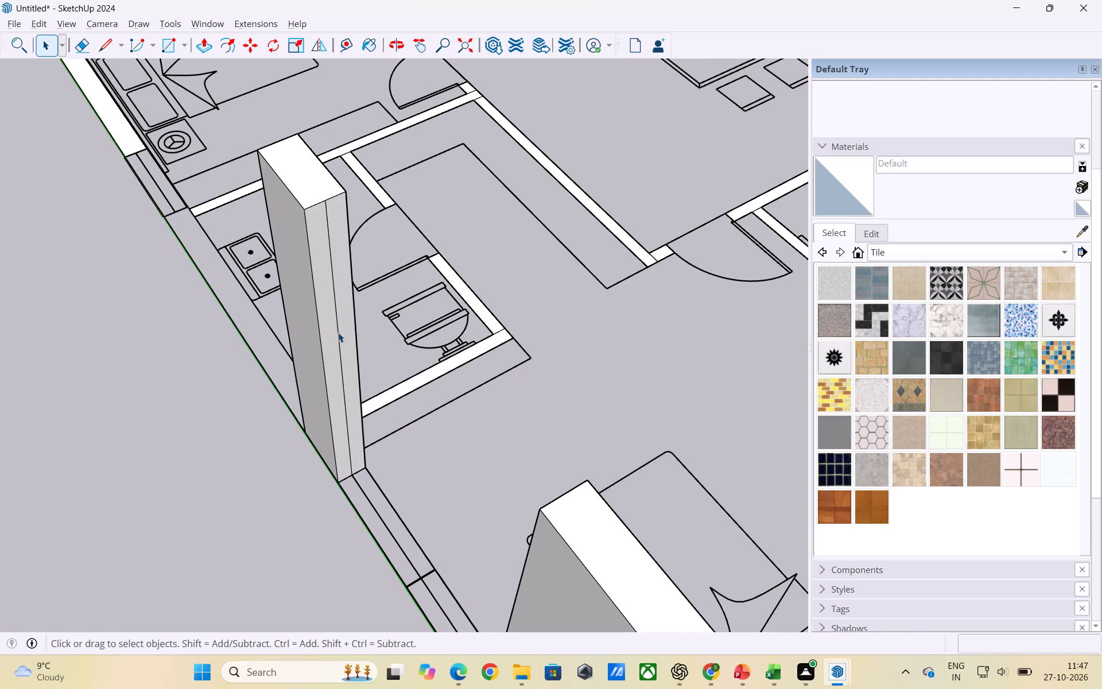
click(338, 332)
double_click(338, 332)
click(338, 334)
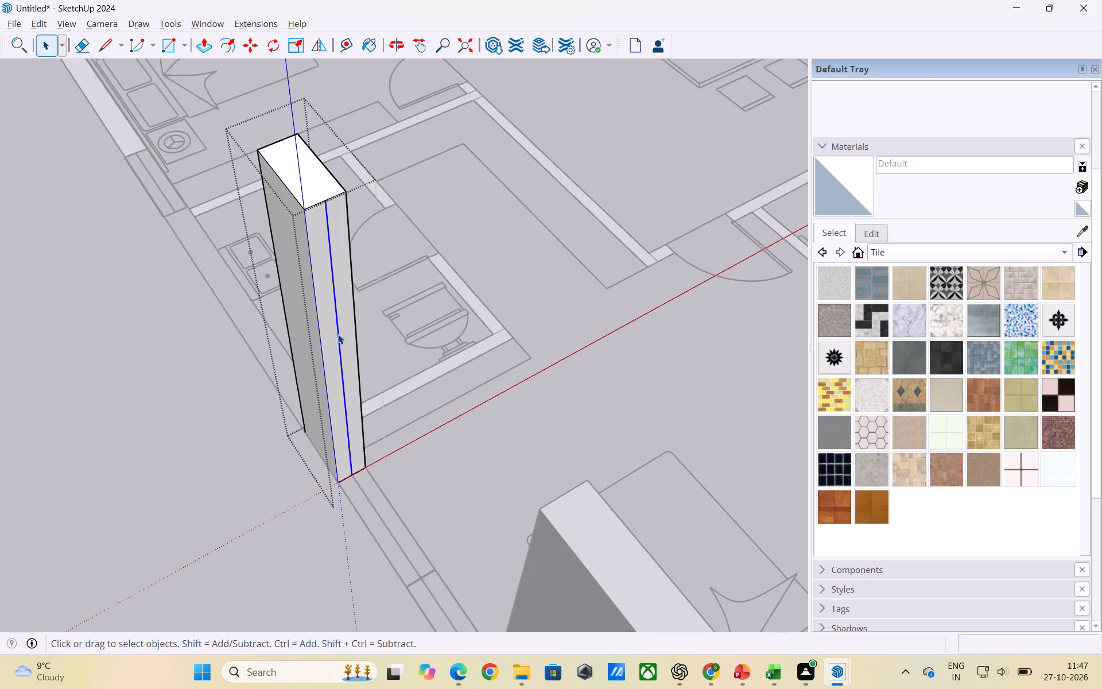
key(Delete)
click(220, 427)
Examine the raised walls and the surrounding floor plan from several sides for remaining extra edges.
scroll(358, 380, down, 3)
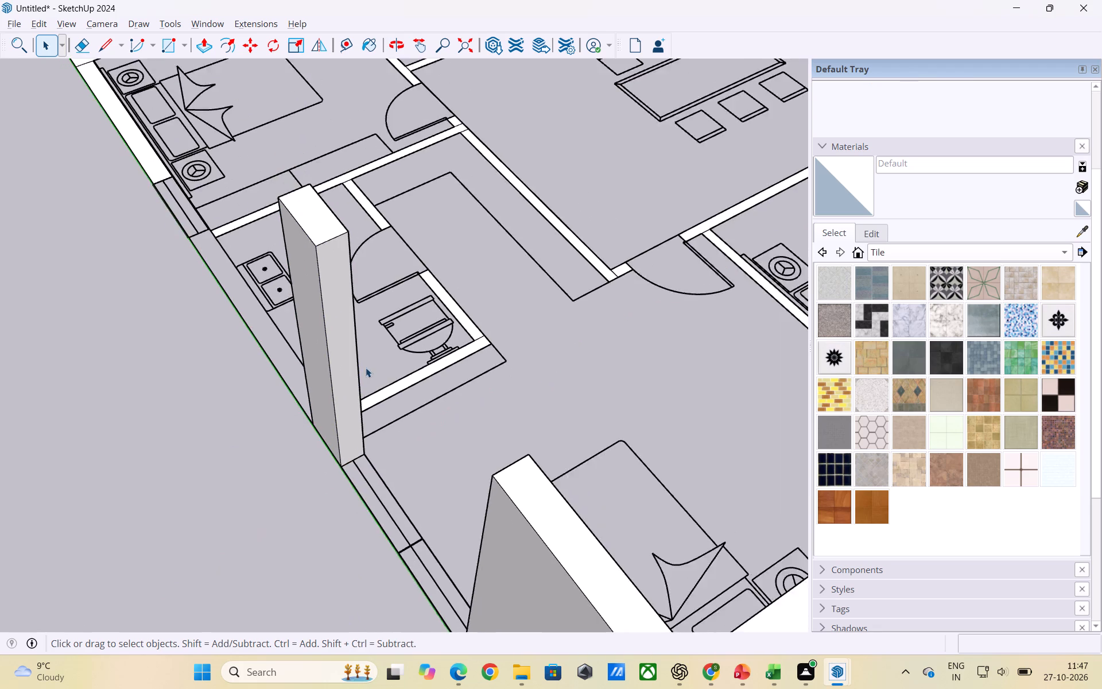
scroll(366, 367, down, 5)
middle_drag(333, 418, 588, 456)
scroll(587, 405, up, 3)
scroll(444, 408, down, 6)
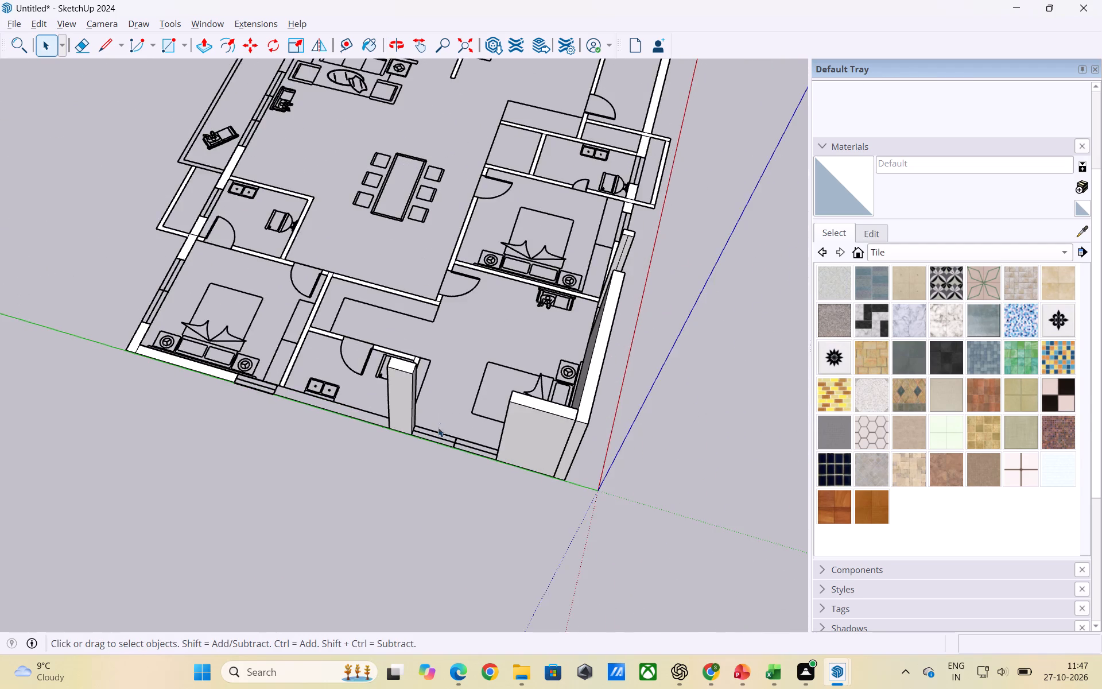
middle_drag(512, 481, 179, 500)
scroll(300, 448, down, 1)
scroll(300, 448, up, 3)
middle_drag(418, 474, 176, 488)
scroll(277, 389, up, 2)
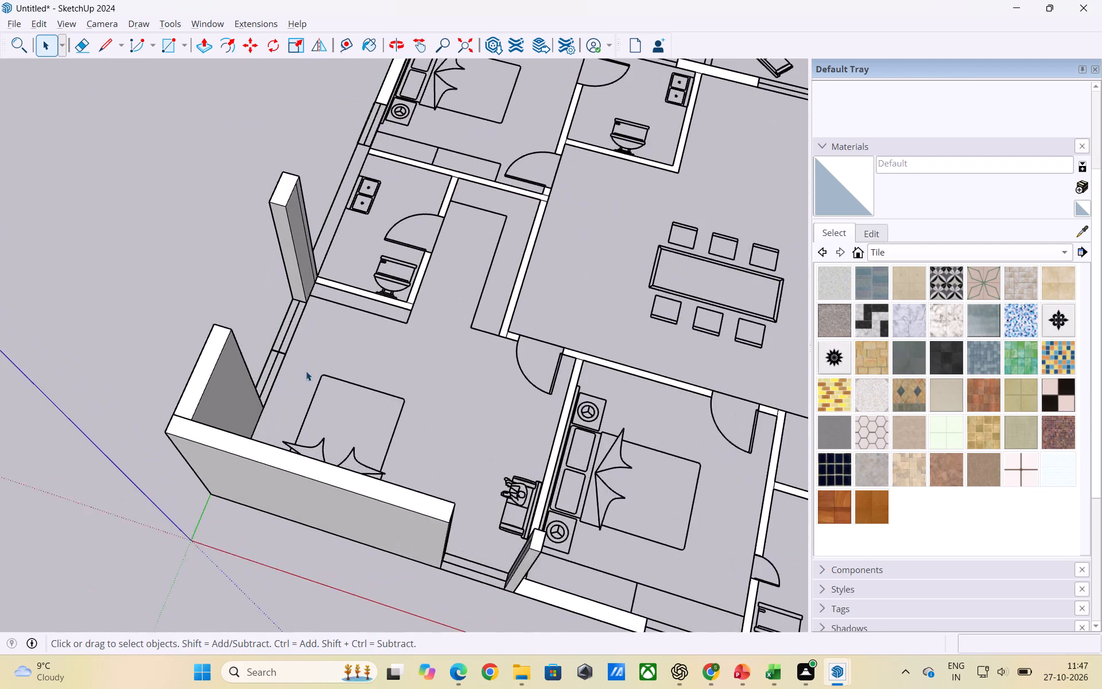
scroll(317, 367, down, 5)
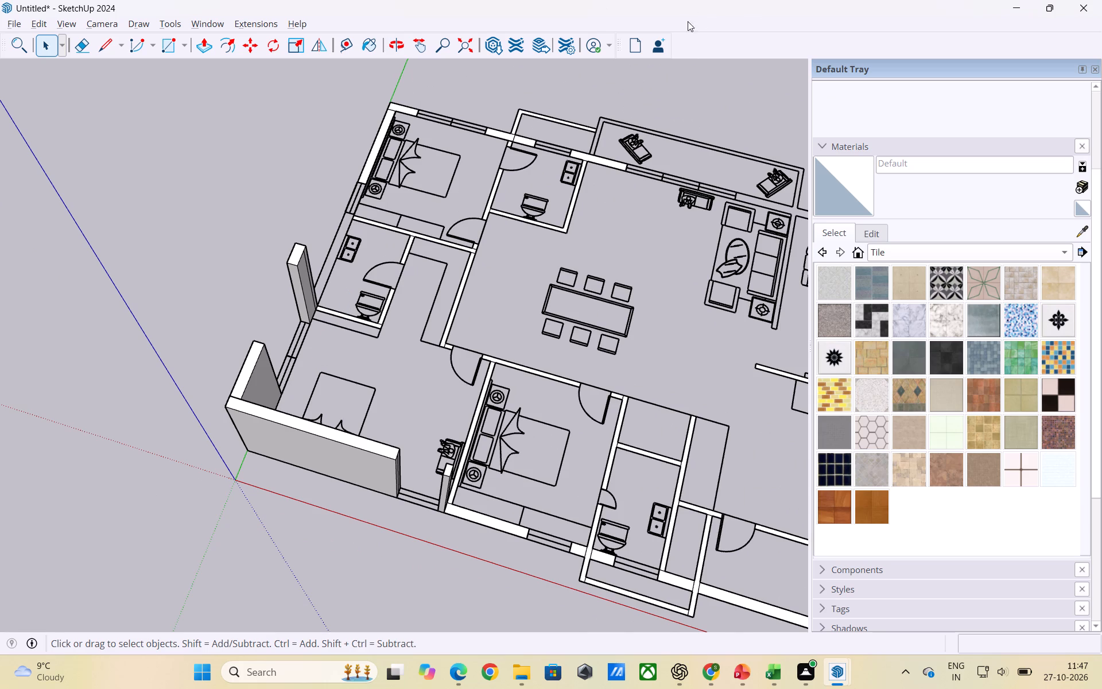
scroll(331, 234, down, 4)
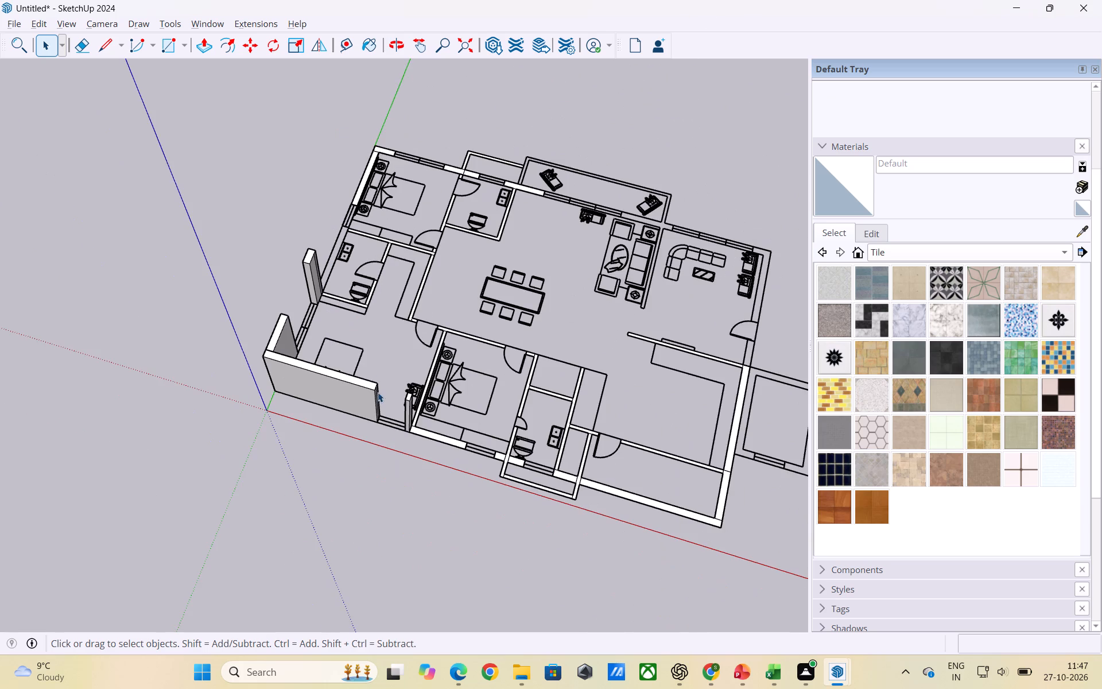
Inside its group, delete the extra vertical edge on the window-side end face of the wall behind the origin bedroom's bed, and close the group.
middle_drag(403, 432, 439, 376)
scroll(426, 363, up, 6)
middle_drag(361, 432, 406, 431)
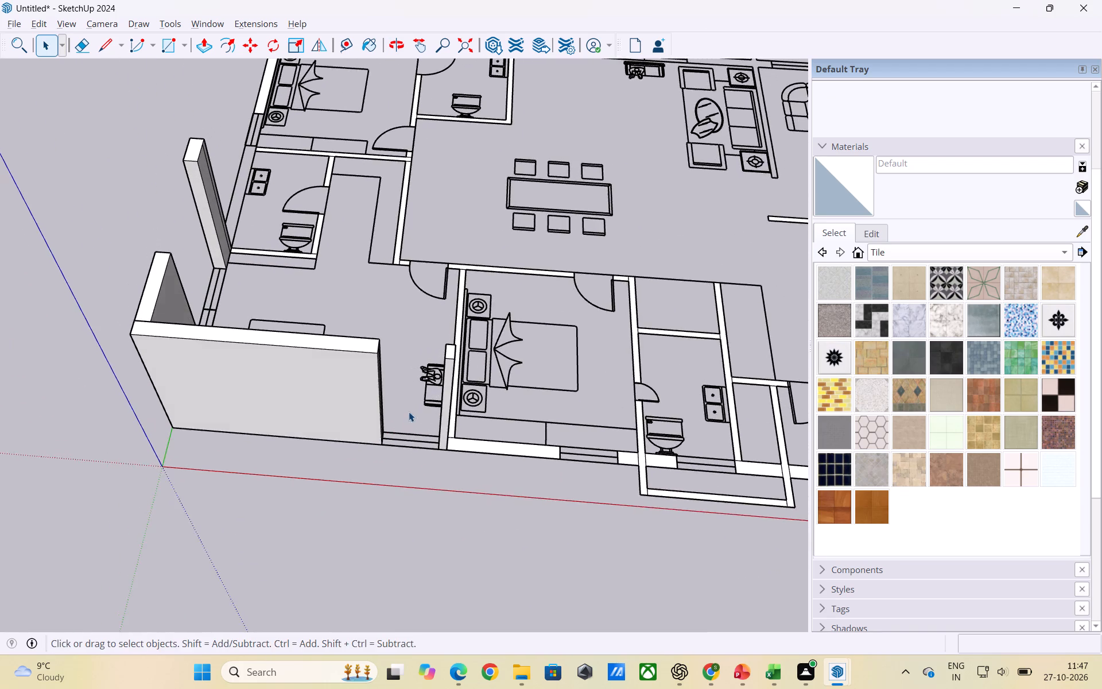
scroll(409, 412, up, 2)
middle_drag(414, 392, 223, 376)
scroll(283, 330, up, 3)
middle_drag(354, 355, 332, 362)
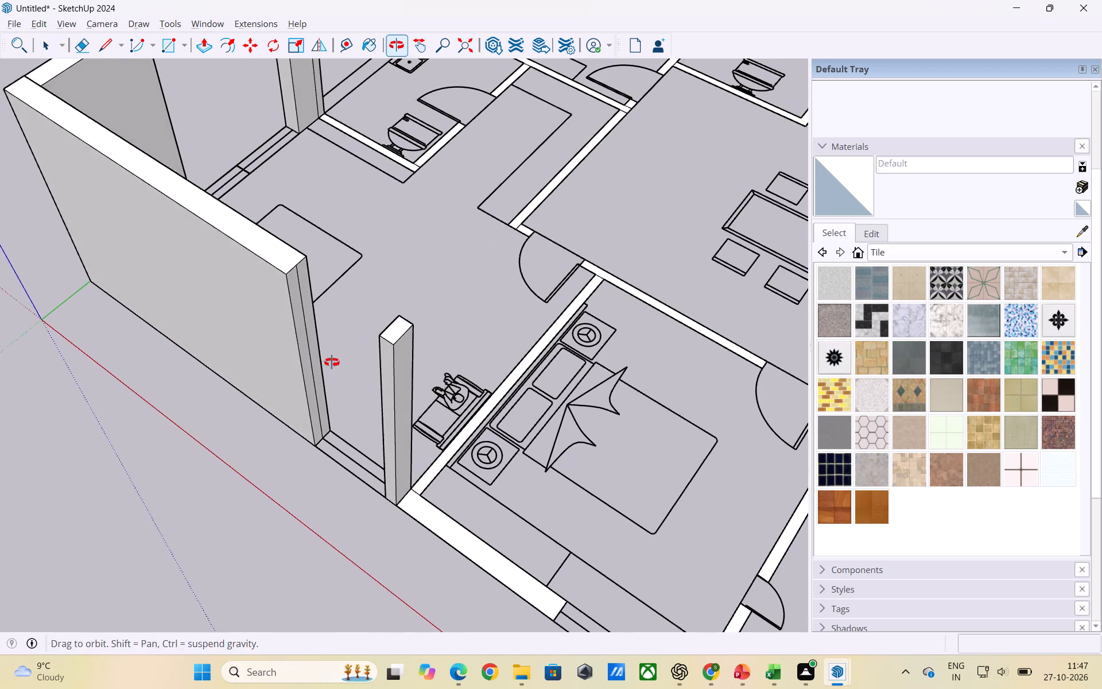
middle_drag(332, 362, 329, 362)
click(305, 340)
click(306, 347)
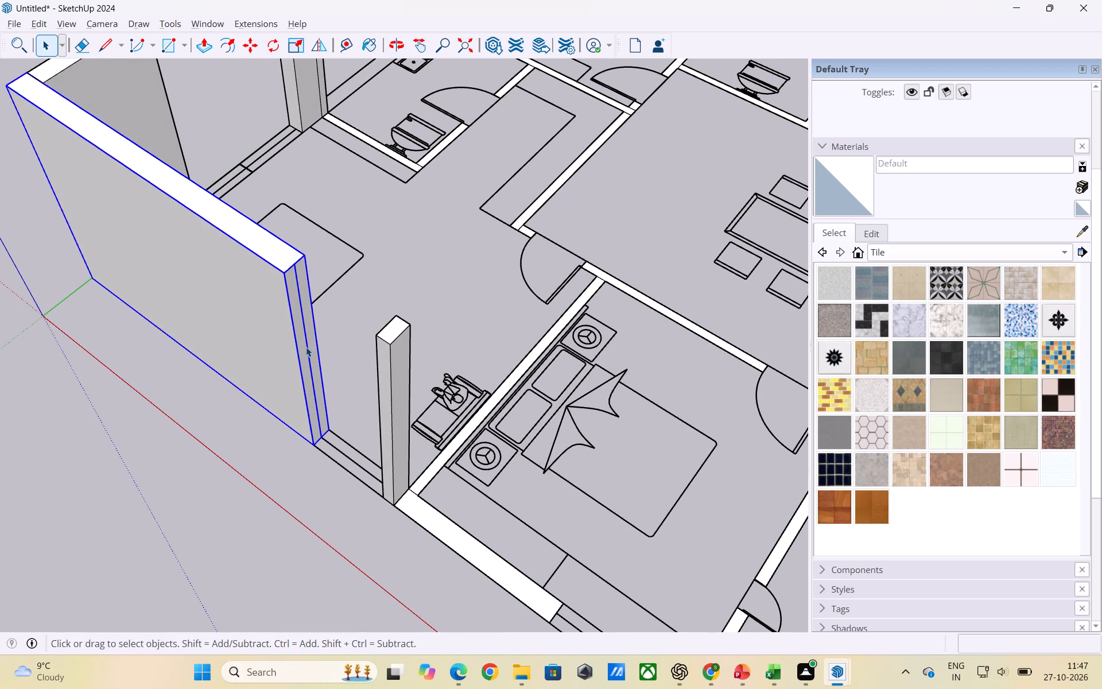
click(308, 349)
click(309, 351)
double_click(309, 357)
click(309, 361)
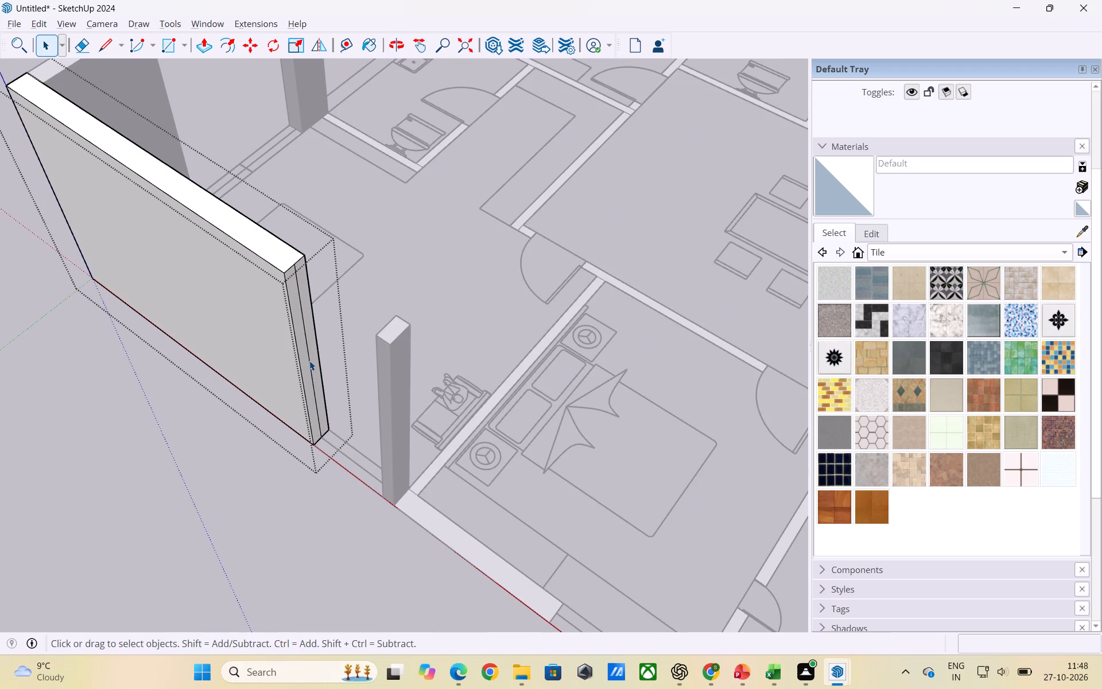
key(Delete)
click(260, 471)
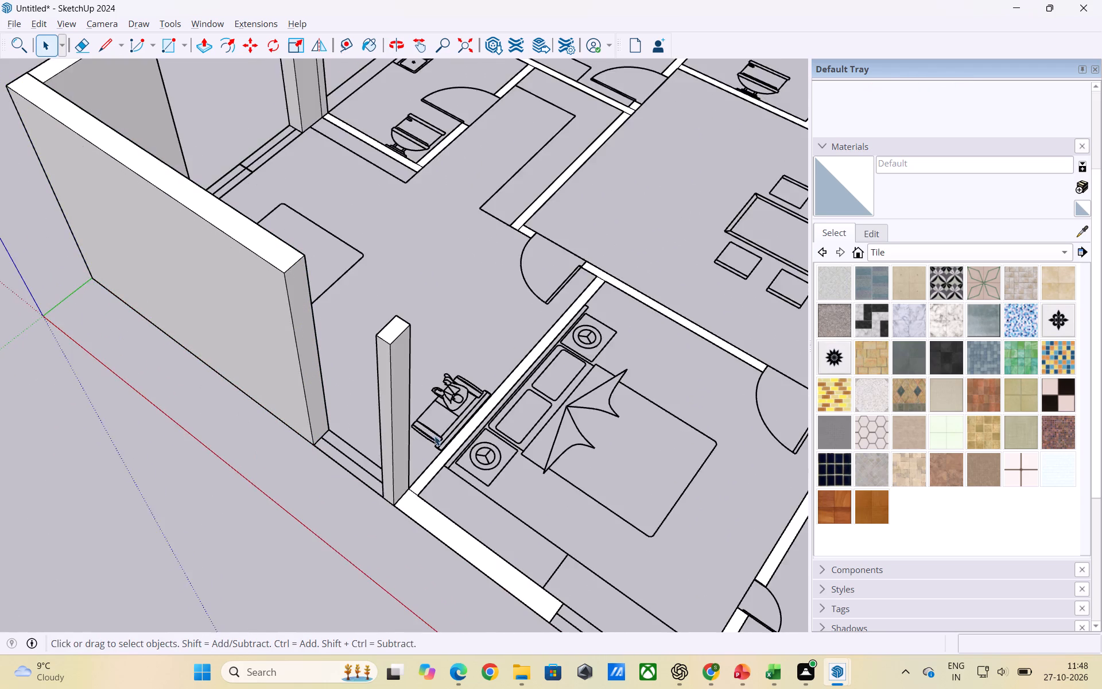
Examine the whole floor plan and the walls raised so far from several sides.
scroll(447, 428, down, 10)
middle_drag(440, 446, 614, 474)
scroll(636, 427, down, 3)
scroll(368, 264, up, 3)
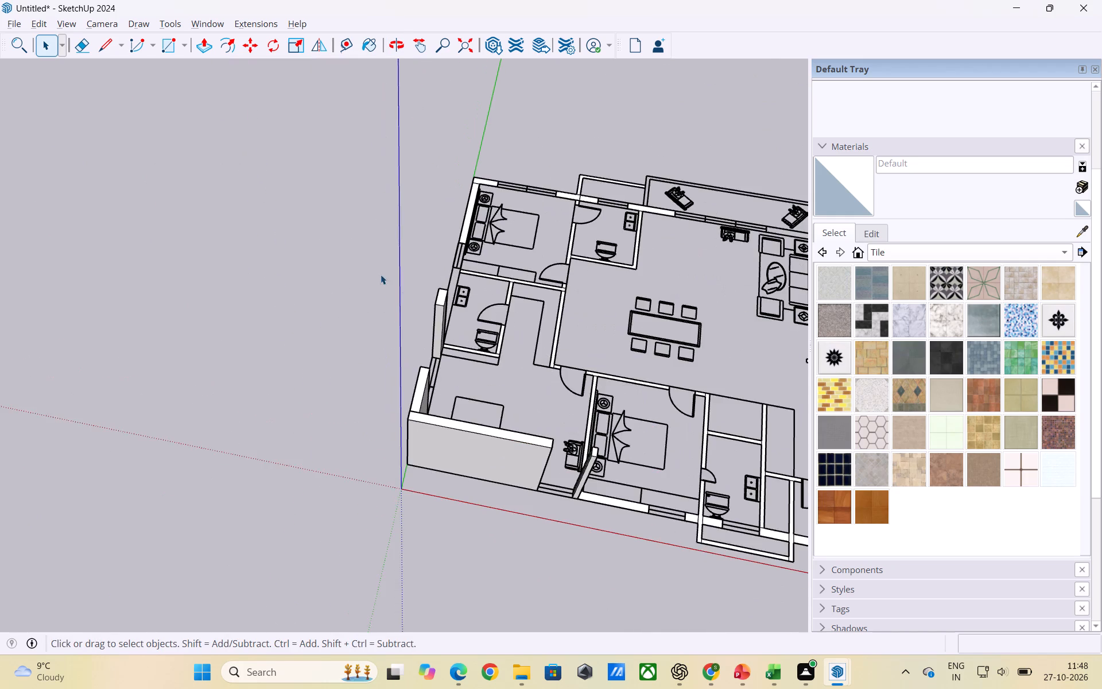
middle_drag(426, 339, 428, 419)
scroll(463, 324, up, 3)
scroll(465, 320, down, 9)
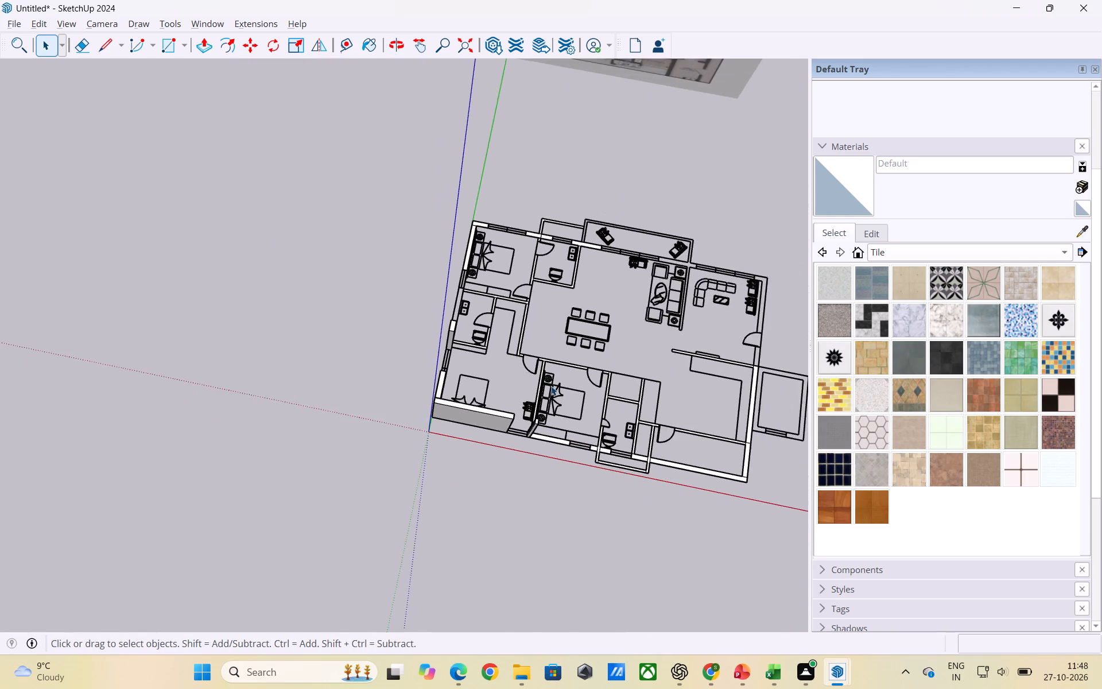
middle_drag(549, 389, 278, 364)
scroll(403, 365, up, 4)
scroll(403, 350, down, 8)
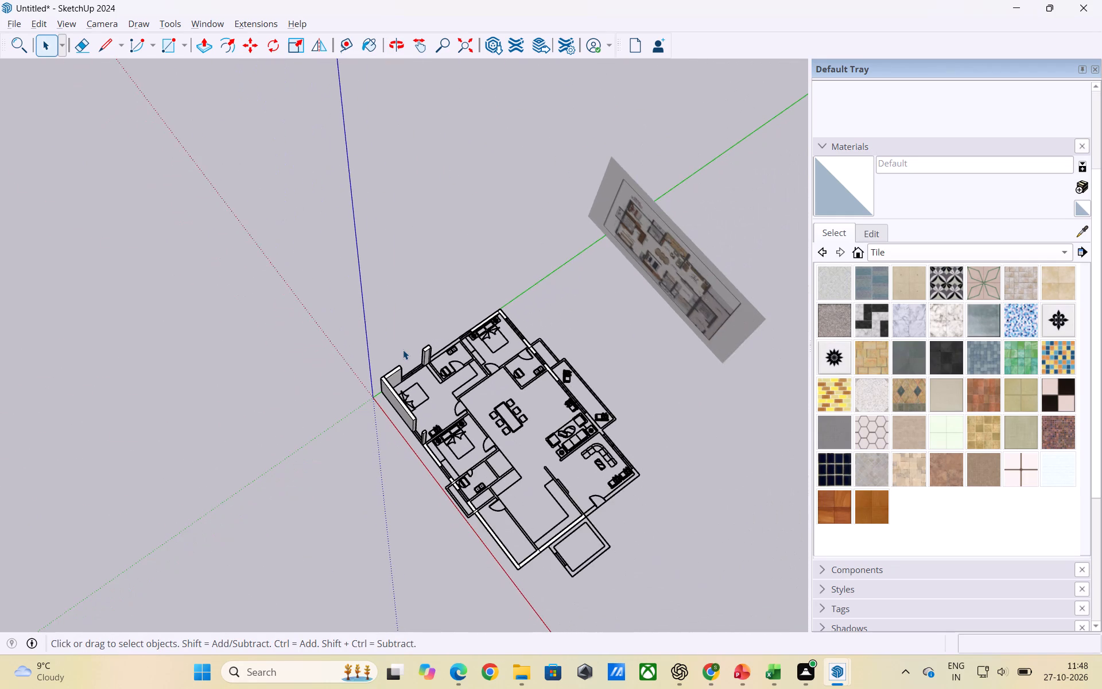
scroll(403, 350, down, 2)
scroll(474, 429, up, 7)
scroll(473, 425, down, 1)
scroll(473, 425, up, 3)
scroll(389, 360, up, 3)
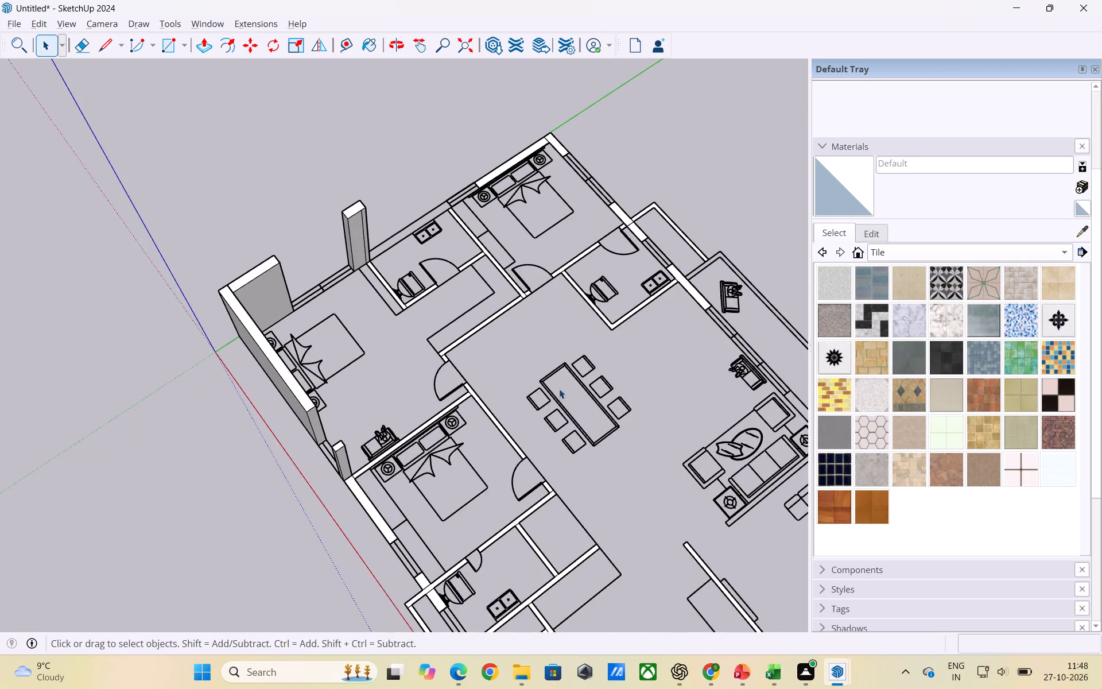
Examine the raised walls around the origin bedroom and the flat wall segments of the adjoining second bedroom up close.
middle_drag(559, 389, 298, 416)
scroll(404, 324, up, 5)
scroll(301, 272, down, 2)
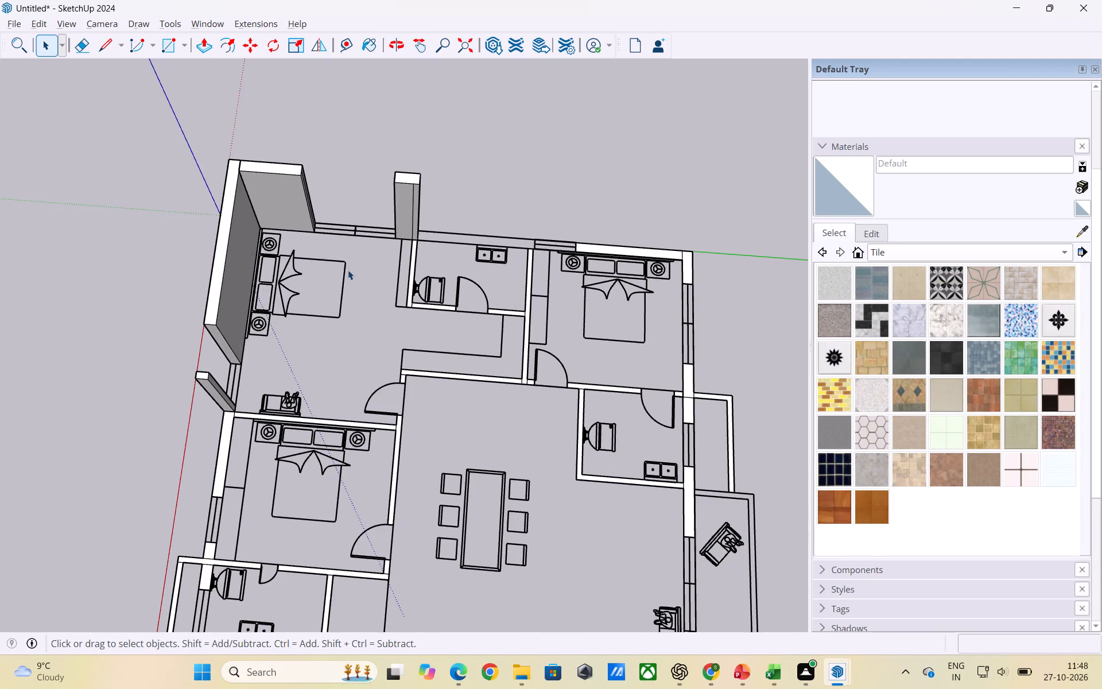
scroll(348, 270, down, 2)
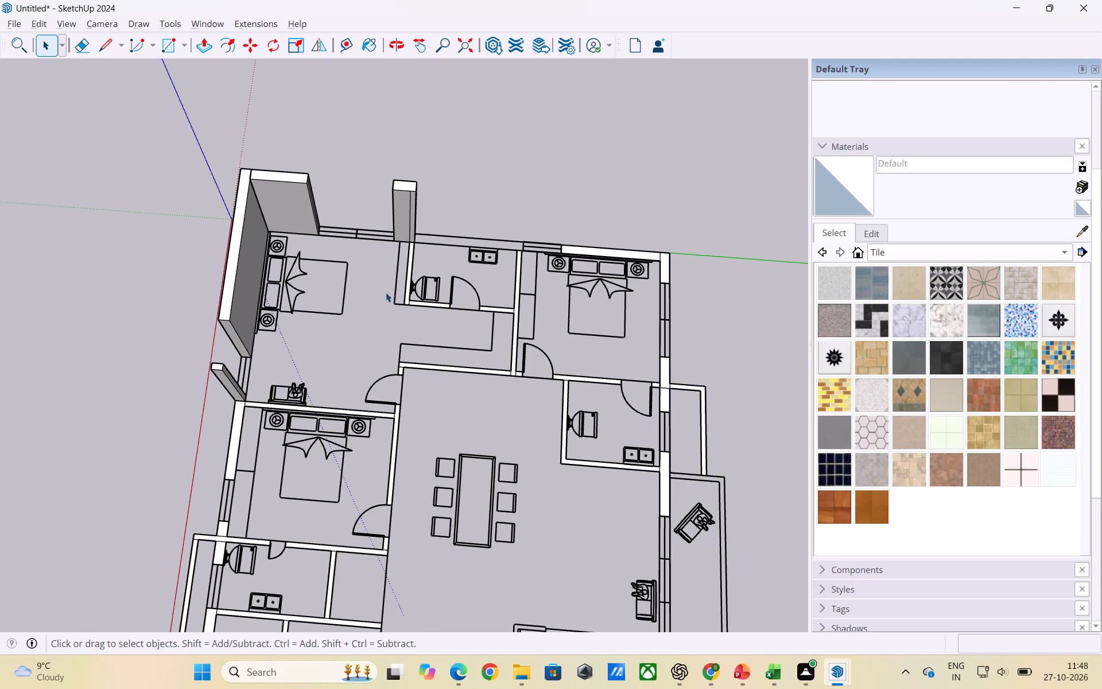
scroll(312, 413, up, 2)
scroll(248, 404, up, 1)
middle_drag(216, 412, 247, 371)
scroll(243, 382, up, 4)
middle_drag(196, 402, 290, 474)
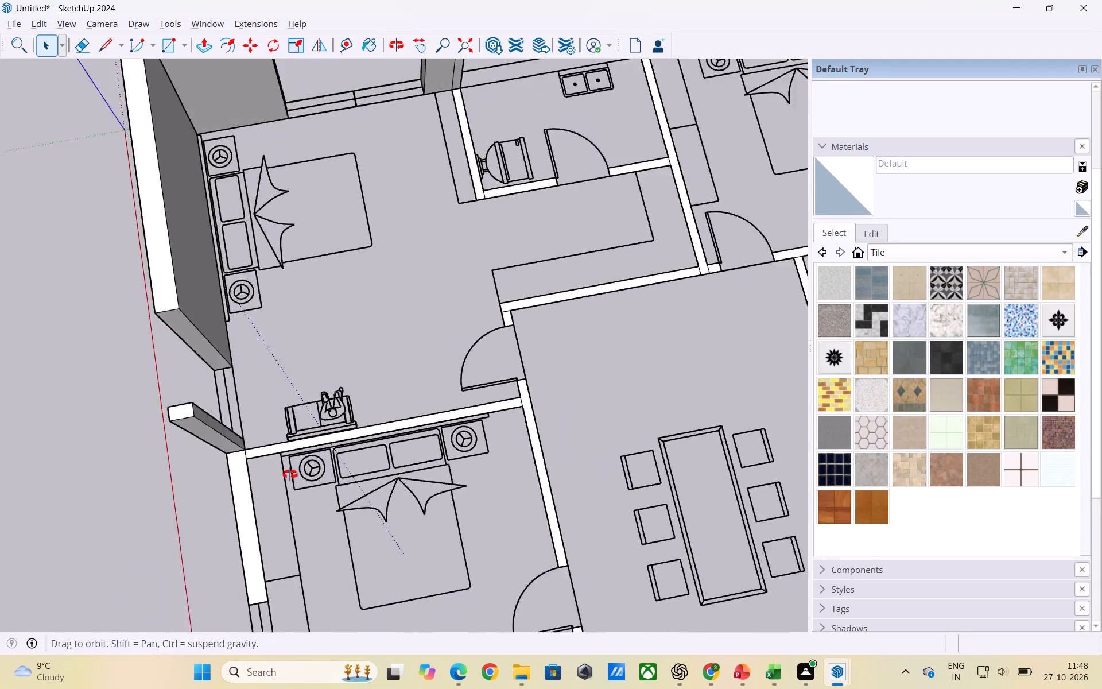
middle_drag(290, 474, 676, 431)
scroll(398, 433, up, 3)
scroll(399, 428, down, 5)
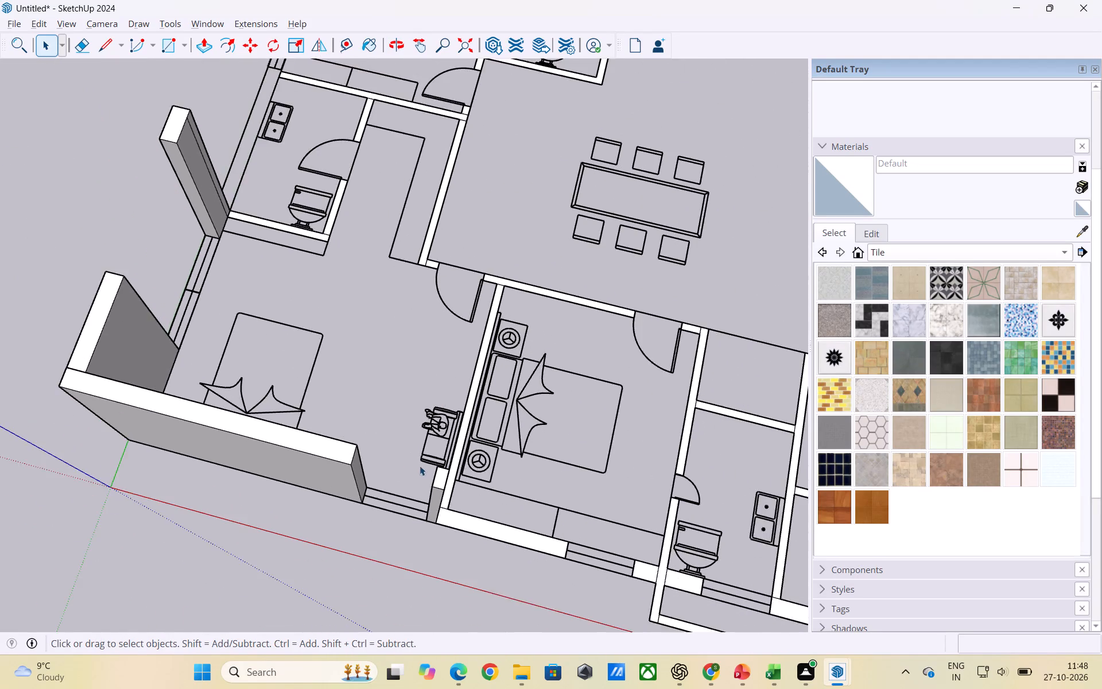
middle_drag(418, 470, 469, 540)
scroll(473, 471, up, 5)
middle_drag(494, 536, 297, 440)
scroll(276, 523, down, 3)
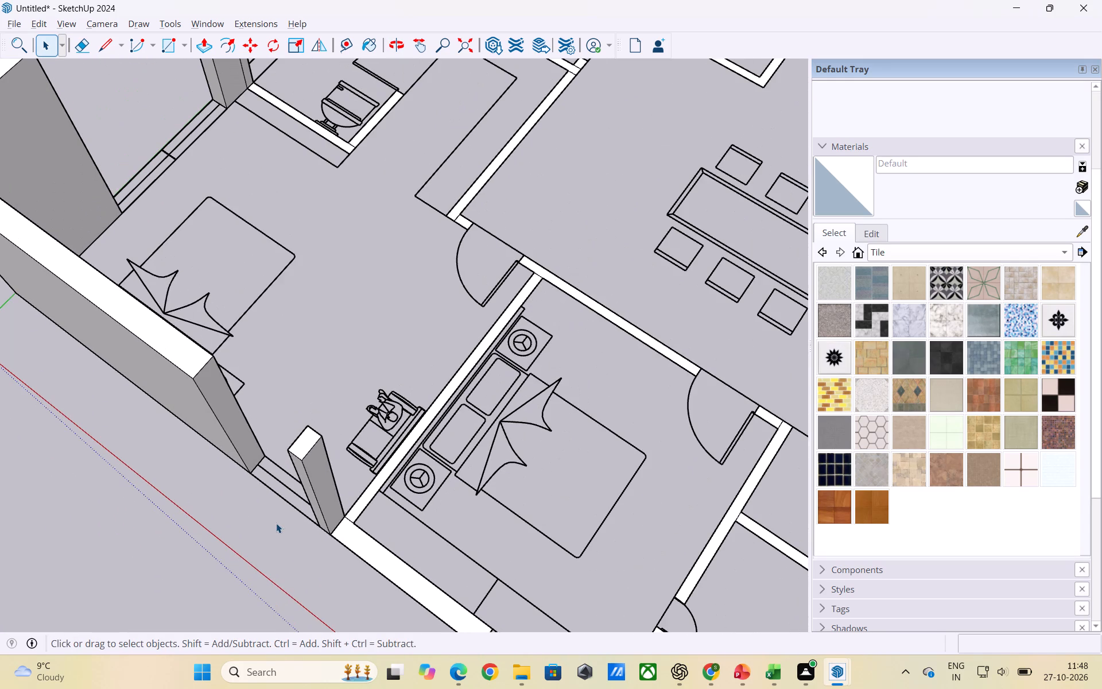
middle_drag(276, 523, 436, 539)
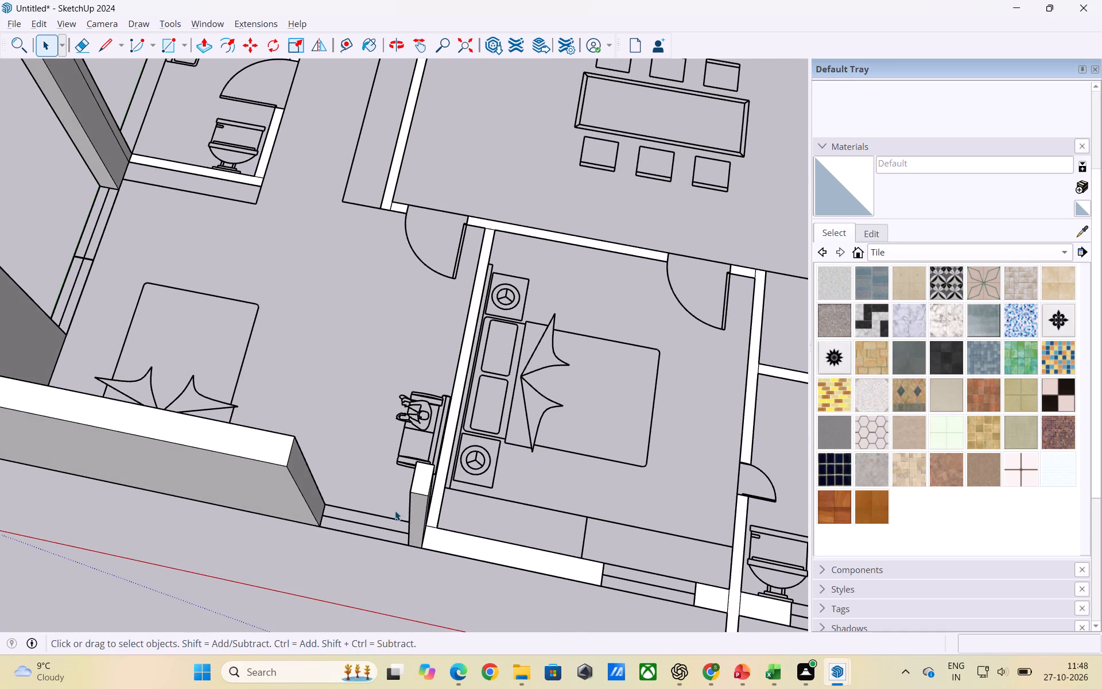
scroll(375, 443, down, 2)
scroll(433, 536, up, 2)
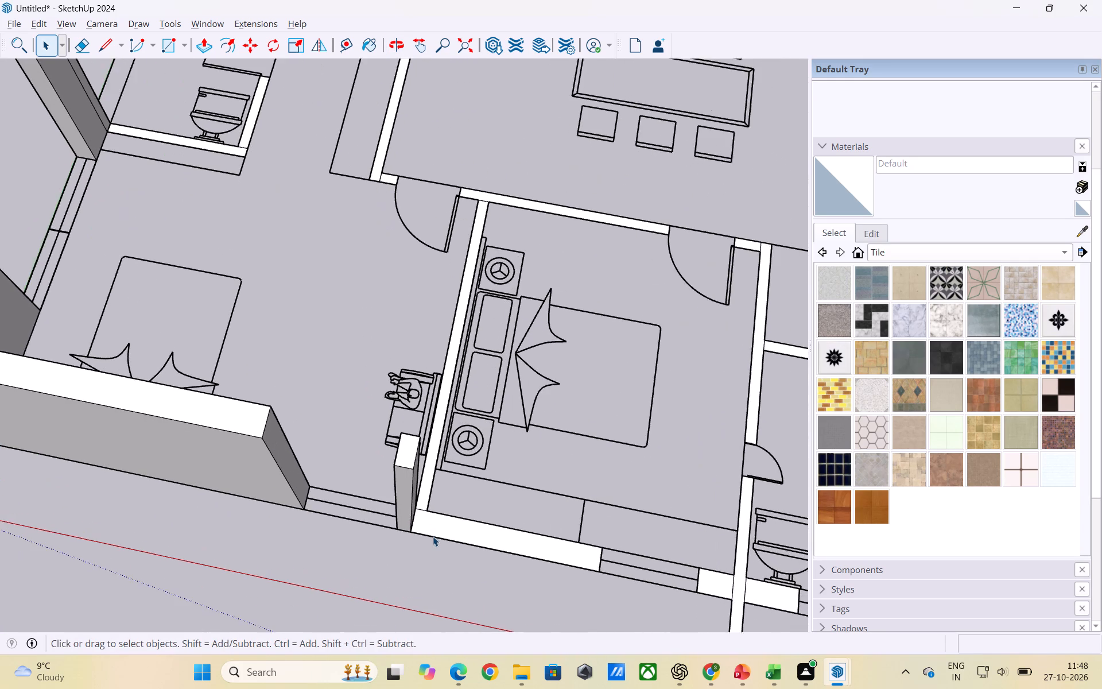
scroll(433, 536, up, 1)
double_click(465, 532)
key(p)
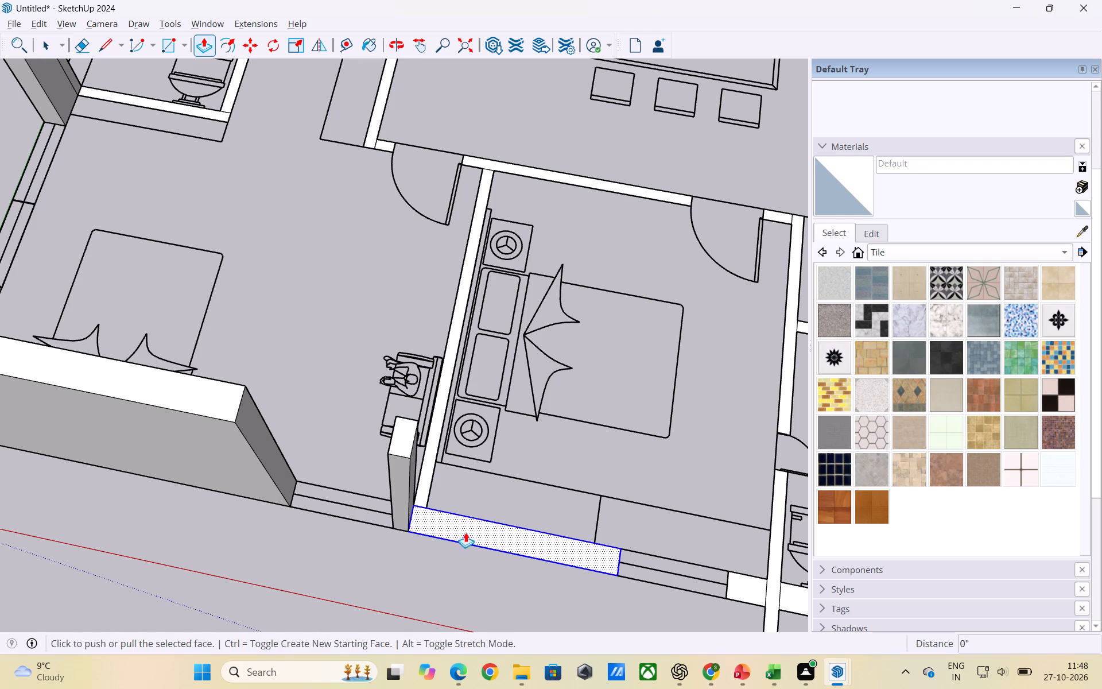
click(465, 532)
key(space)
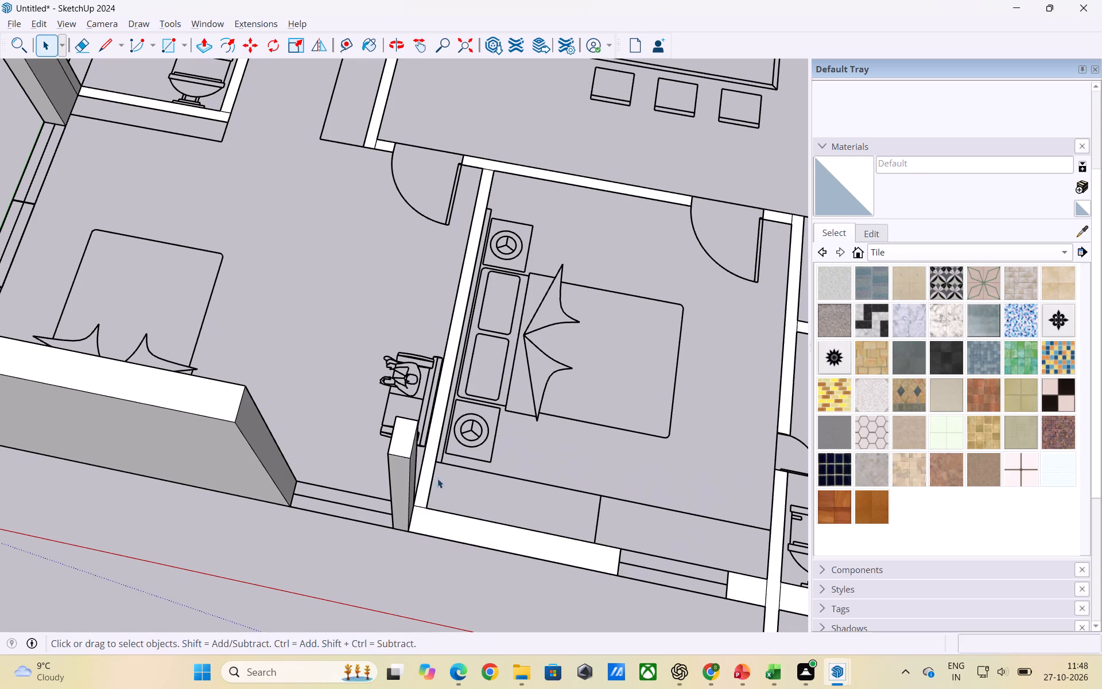
Group the second bedroom's flat outer wall segment between the raised short wall and the bedroom window.
triple_click(469, 526)
double_click(472, 536)
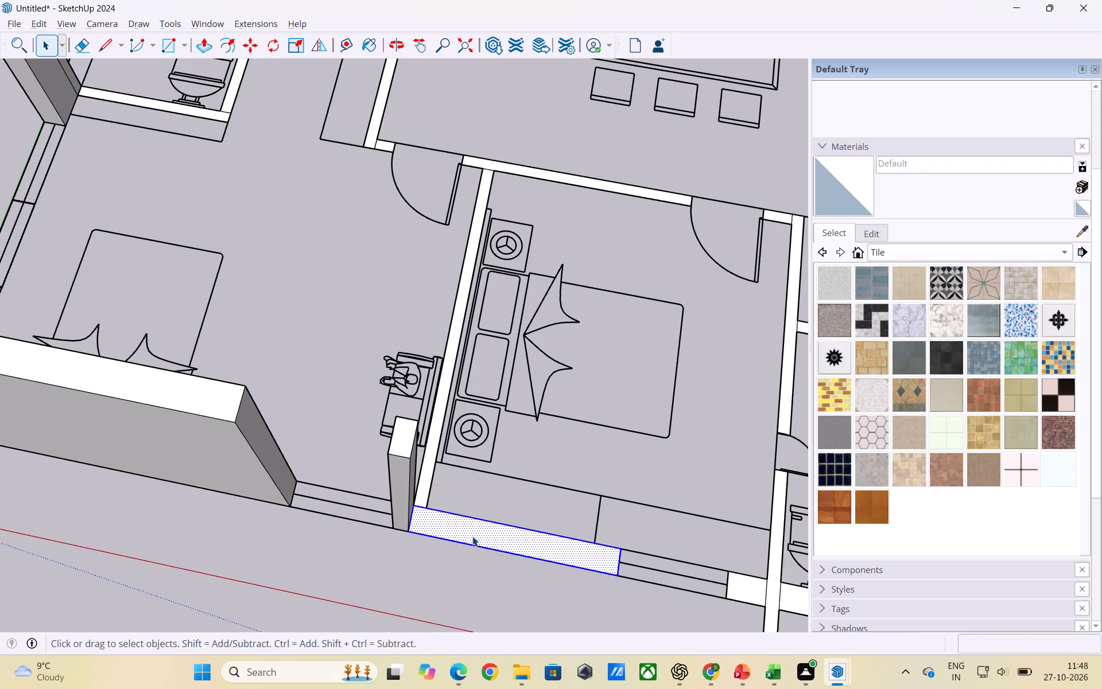
right_click(472, 536)
click(515, 423)
click(476, 544)
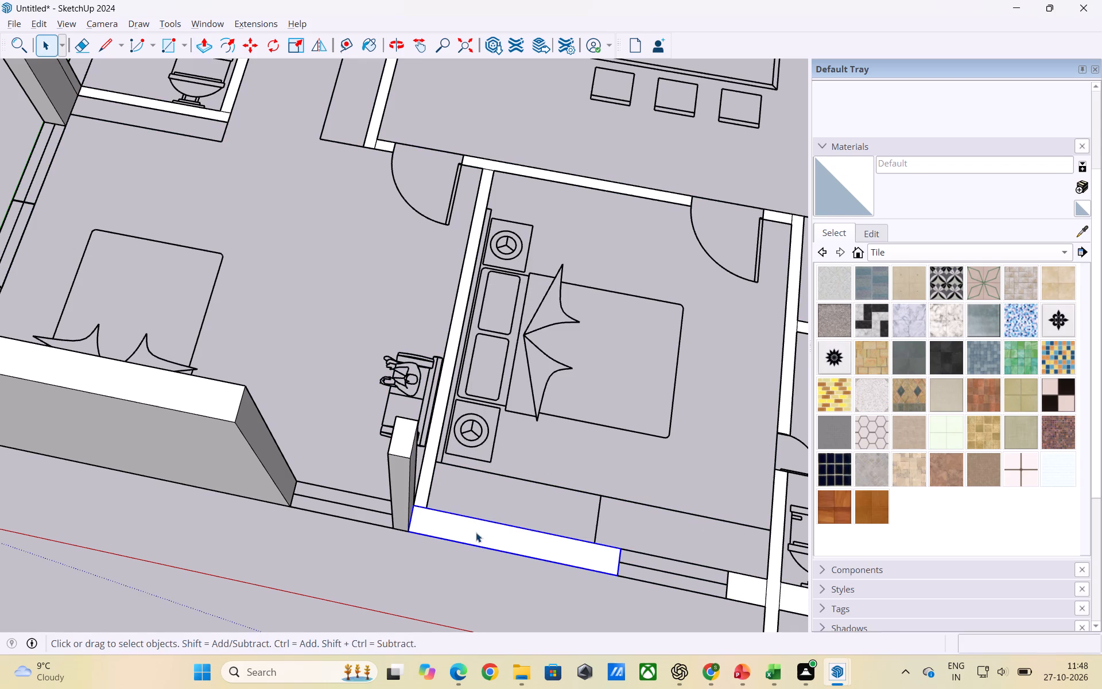
Group the flat partition wall between the origin bedroom and the second bedroom, behind the second bedroom's bed.
double_click(426, 478)
right_click(426, 478)
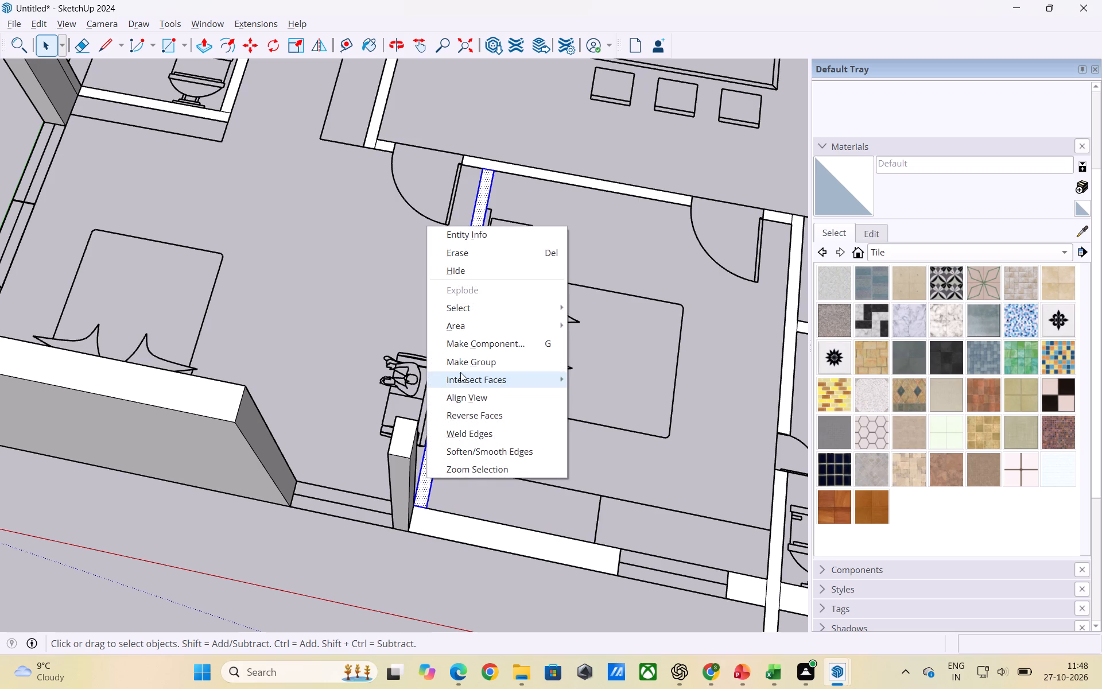
click(464, 361)
click(336, 300)
Group the short outer wall segment between the second bedroom's window and the bathroom partition wall.
scroll(305, 303, down, 6)
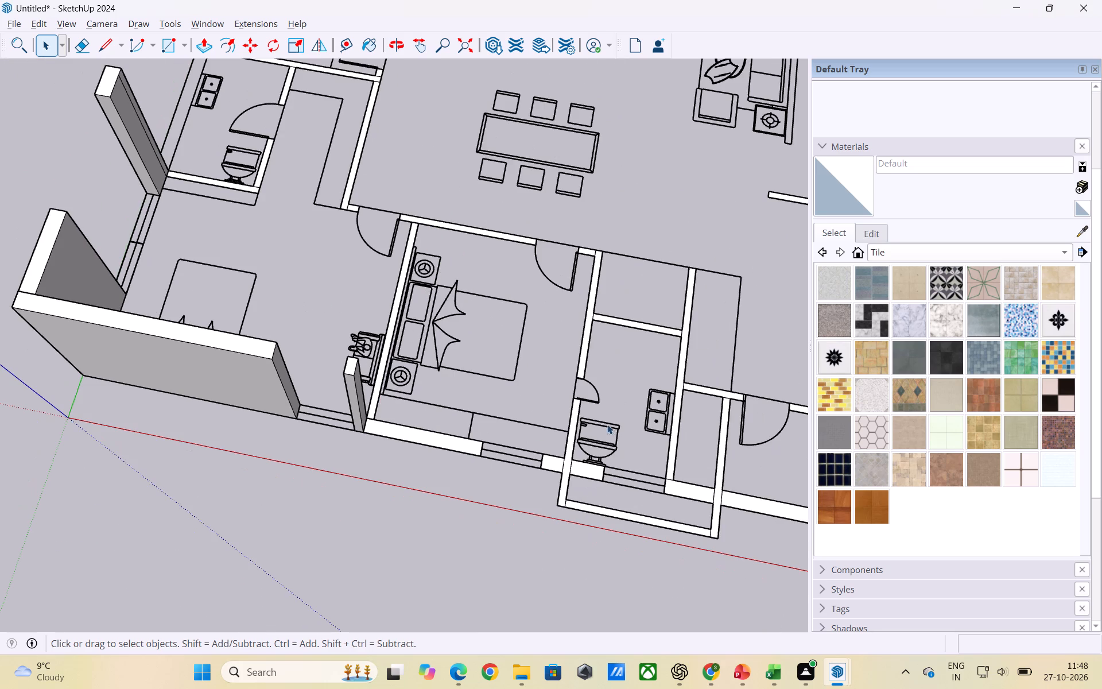
click(540, 463)
triple_click(551, 466)
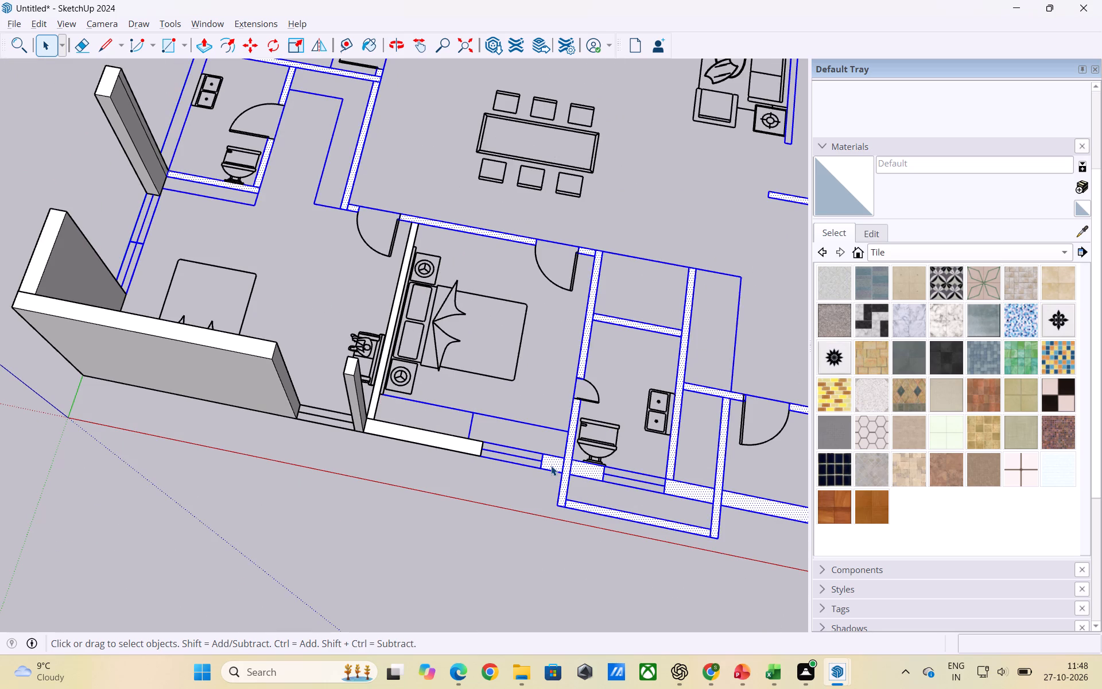
double_click(551, 466)
right_click(551, 466)
click(585, 354)
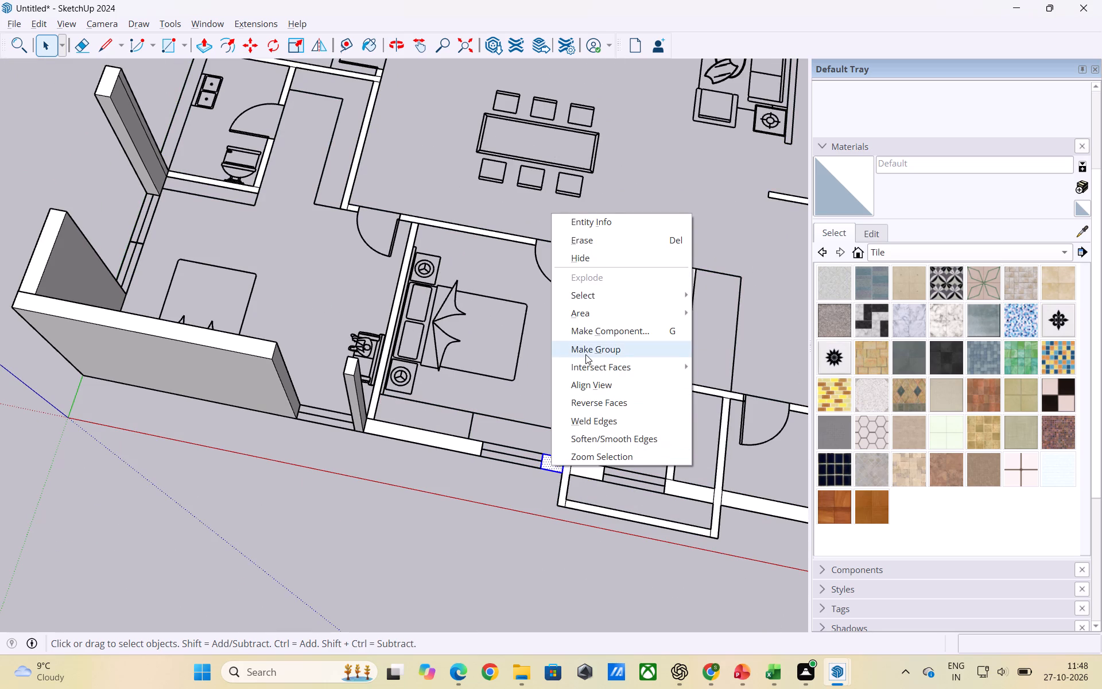
click(500, 522)
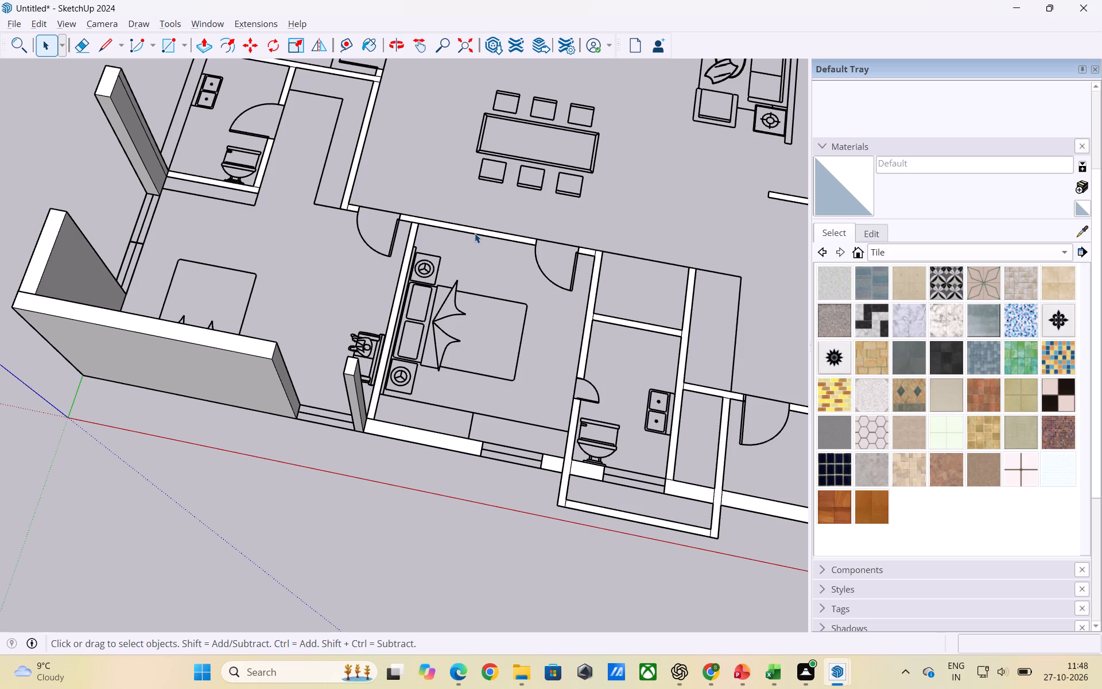
Group the flat wall segment between the second bedroom and the dining area, running between the two bedroom doors.
double_click(476, 230)
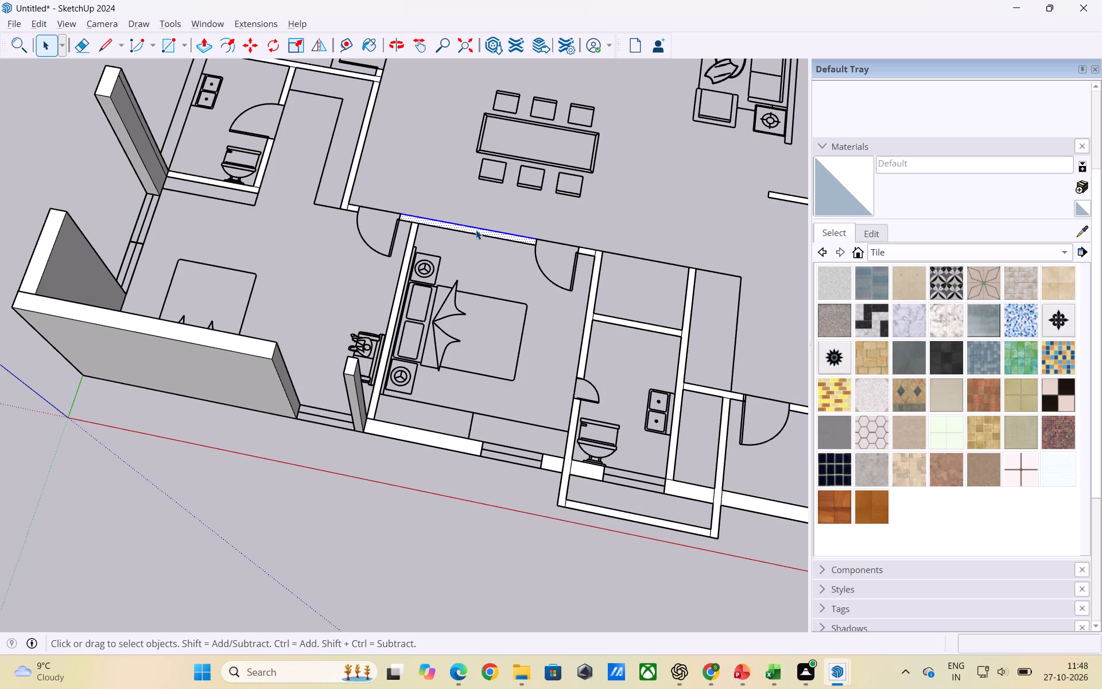
right_click(476, 230)
click(514, 363)
click(490, 247)
Group the small wall piece between the second bedroom's door and the partition wall next to it.
triple_click(585, 250)
double_click(585, 250)
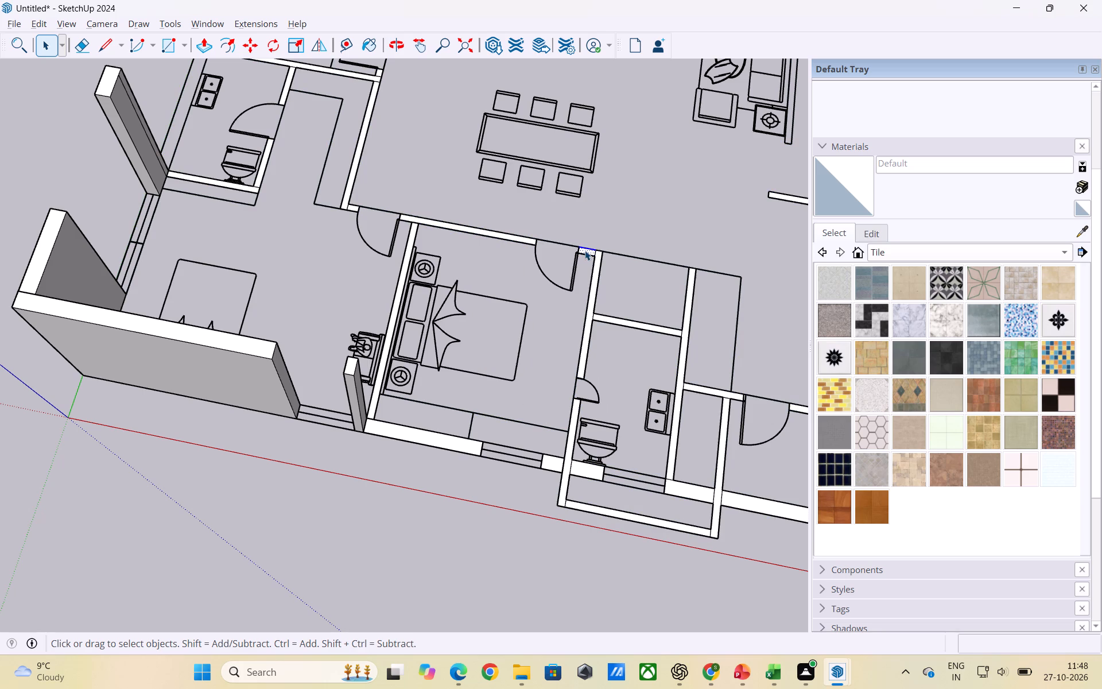
click(586, 250)
scroll(587, 250, up, 4)
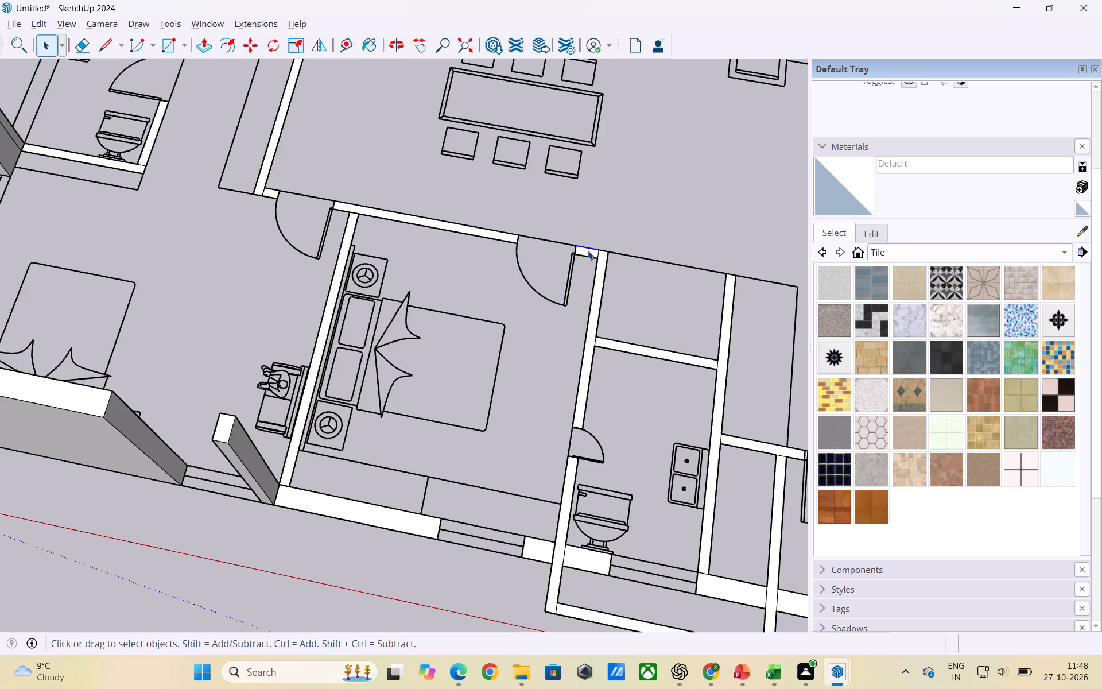
scroll(588, 250, up, 2)
double_click(591, 254)
right_click(591, 254)
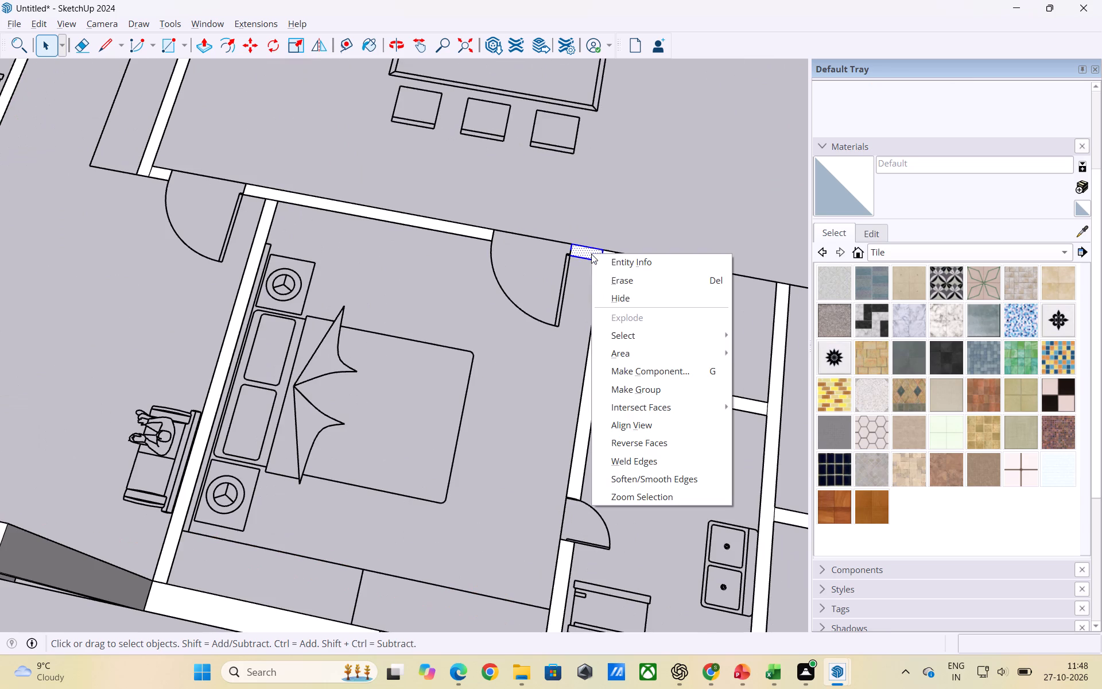
click(623, 386)
click(453, 355)
Group the partition wall running from beside the second bedroom's door to its bathroom door.
scroll(553, 320, down, 5)
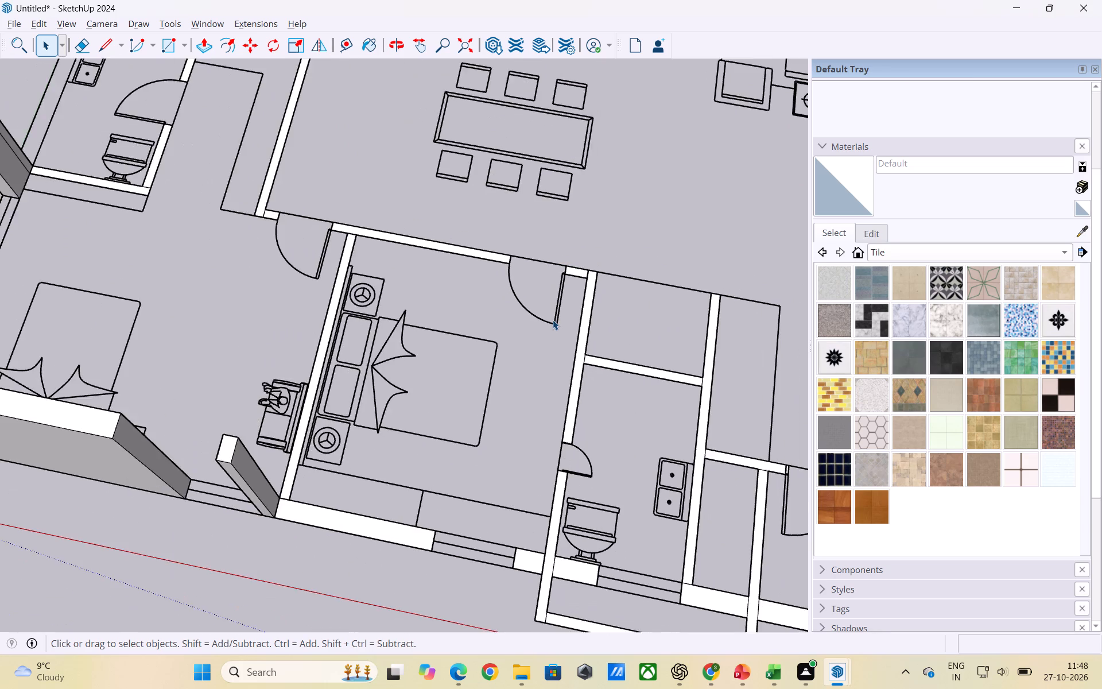
double_click(577, 354)
right_click(577, 354)
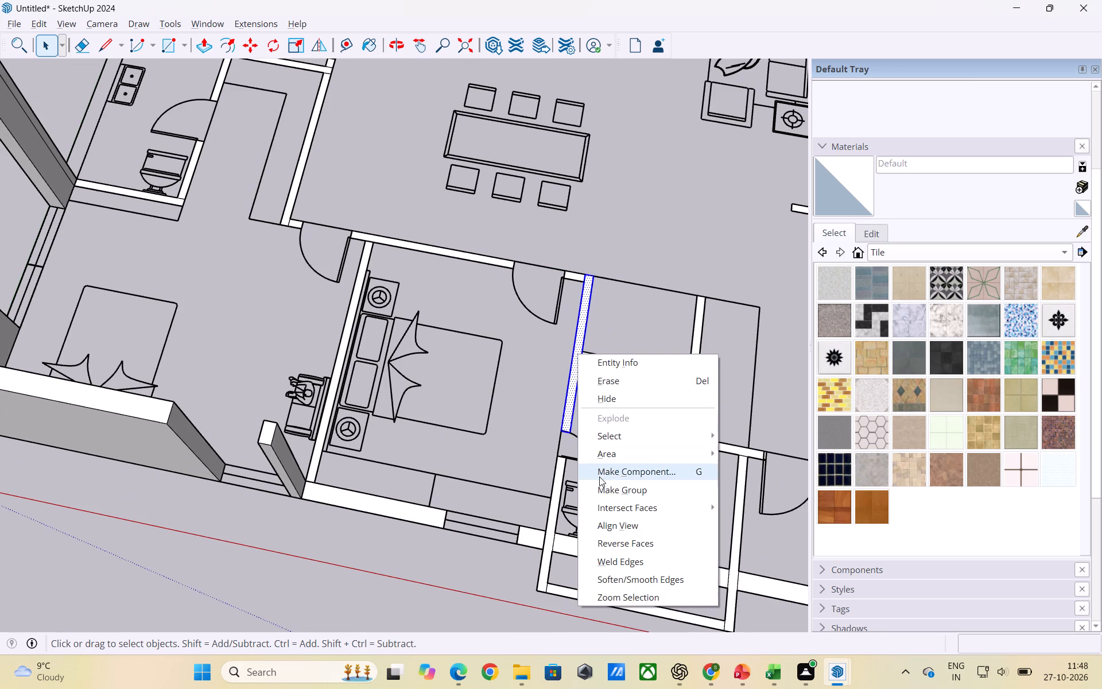
click(607, 491)
click(544, 388)
Group the wall segment running from the second bedroom's bathroom door out to the corner of the projection beyond the outer wall.
scroll(549, 324, down, 3)
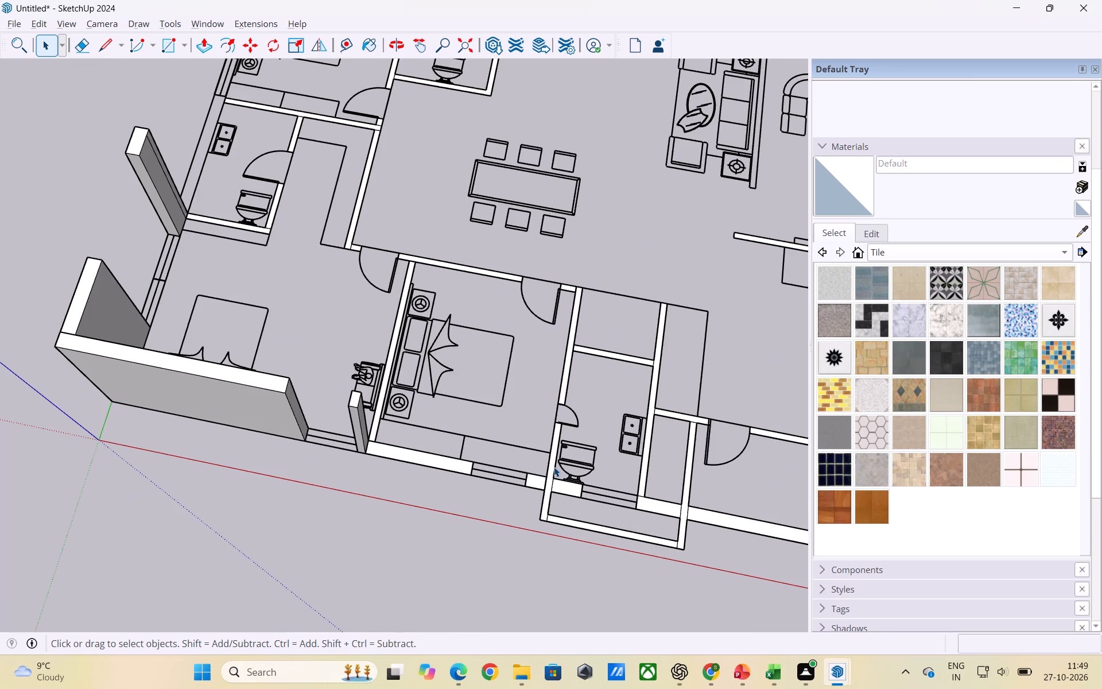
double_click(553, 467)
right_click(553, 467)
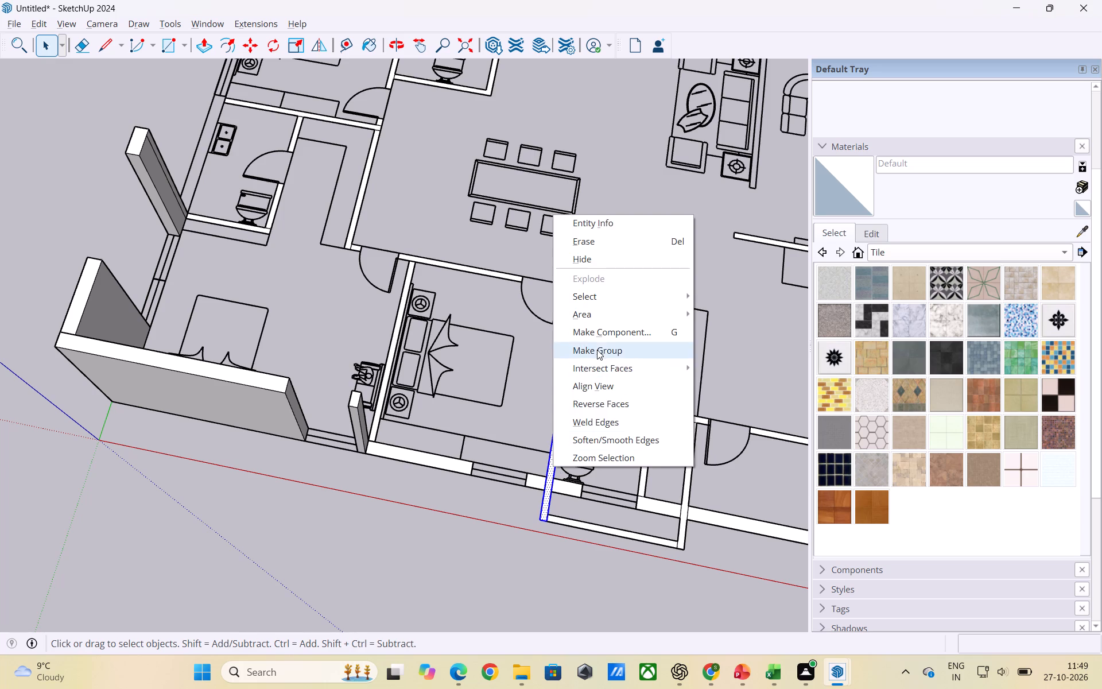
click(597, 349)
Group the long outer wall strip of the projection outside the second bedroom's bathroom.
scroll(538, 407, down, 2)
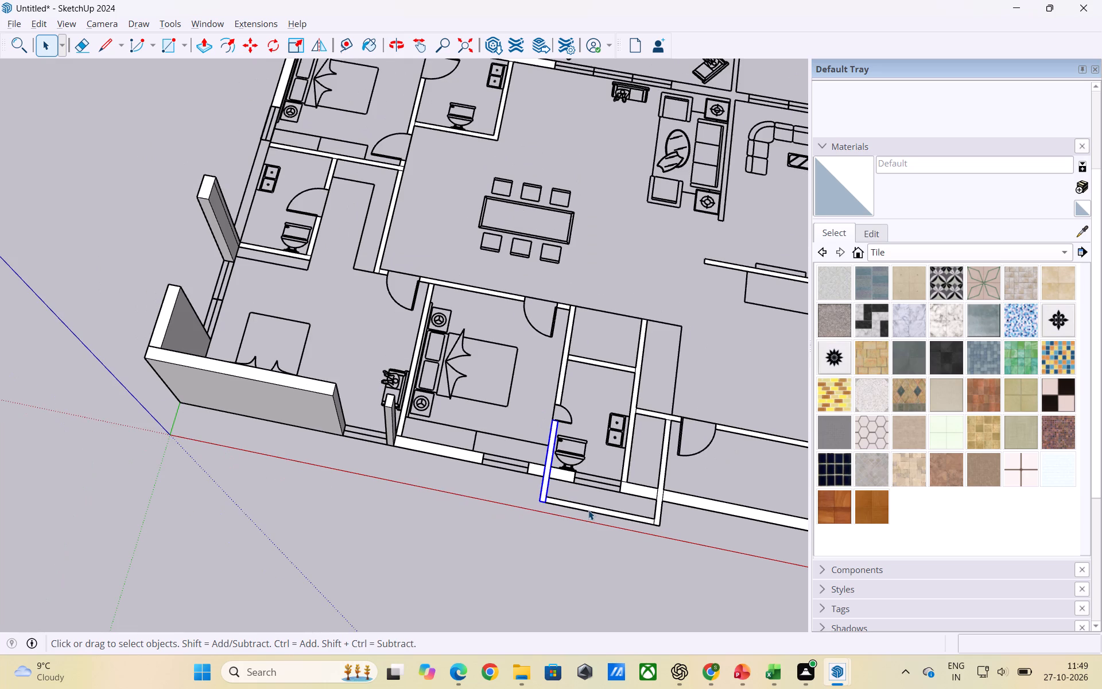
double_click(592, 509)
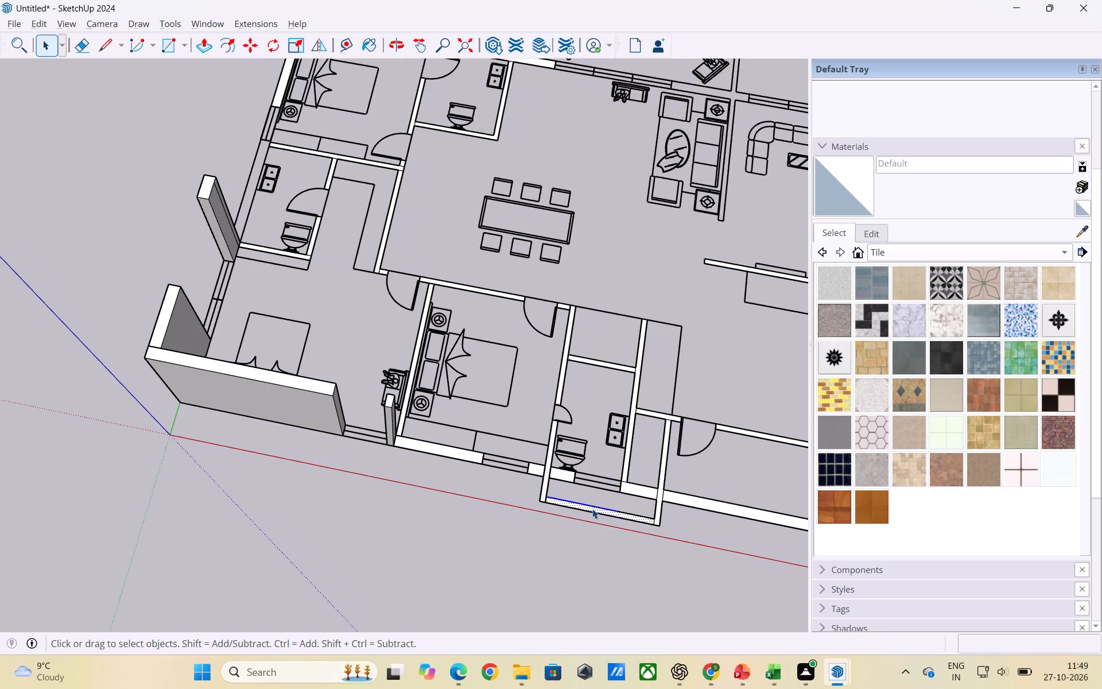
right_click(592, 509)
click(563, 504)
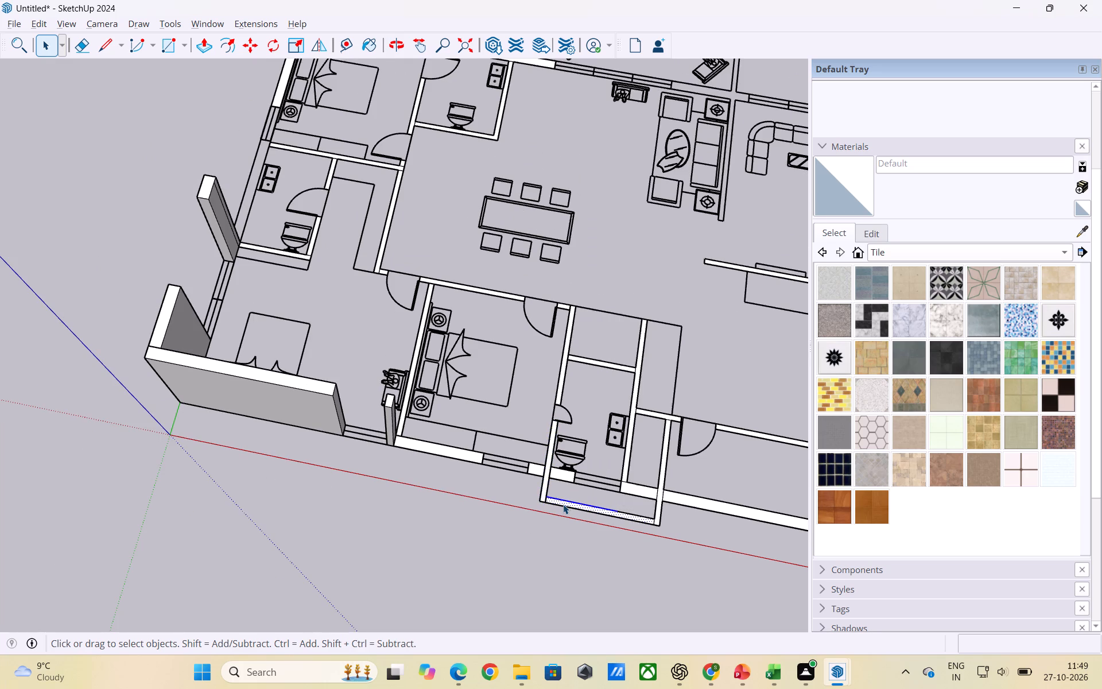
double_click(565, 502)
right_click(565, 502)
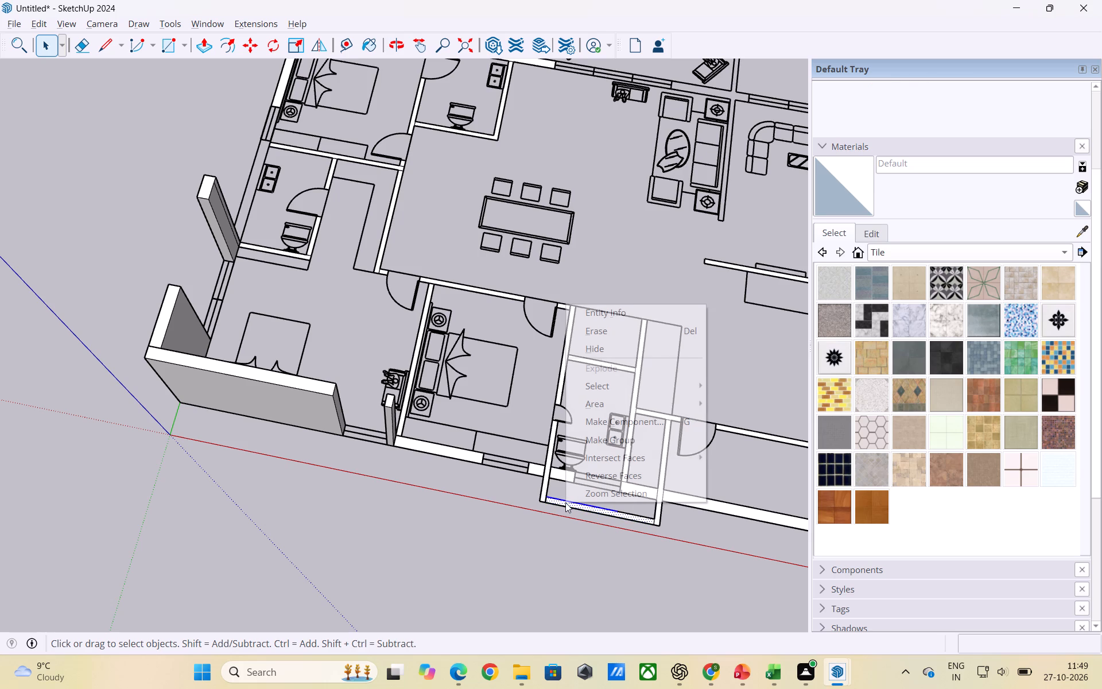
click(603, 444)
click(537, 534)
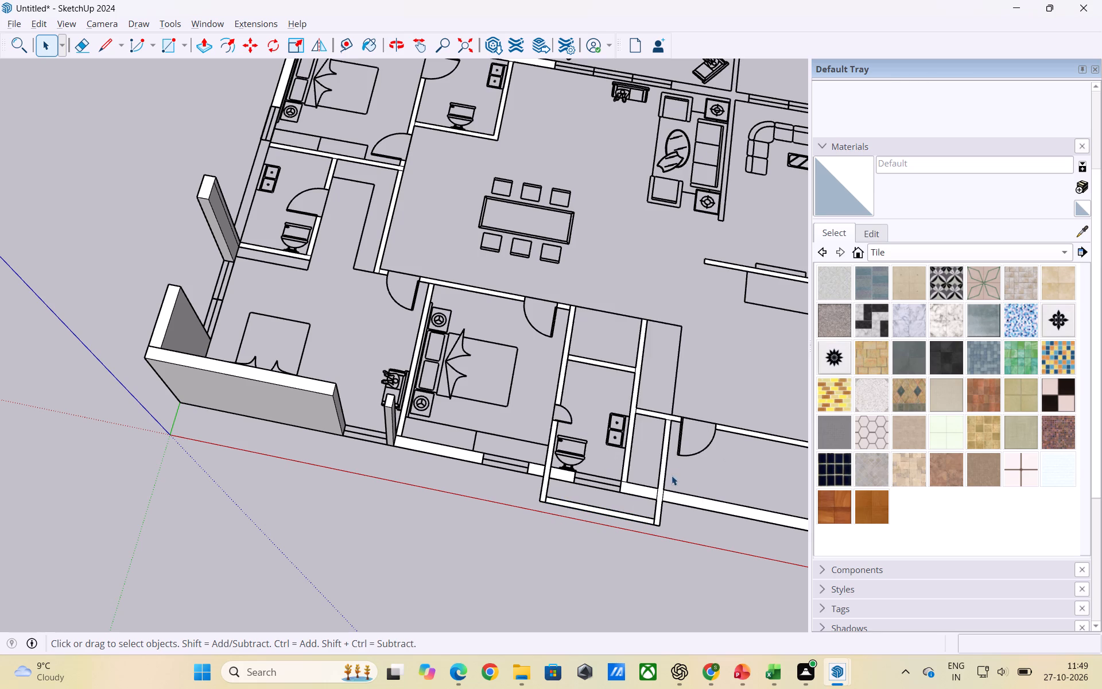
Group the outer wall segment between the second bedroom's bathroom window and the projection's far side wall.
double_click(659, 496)
click(659, 501)
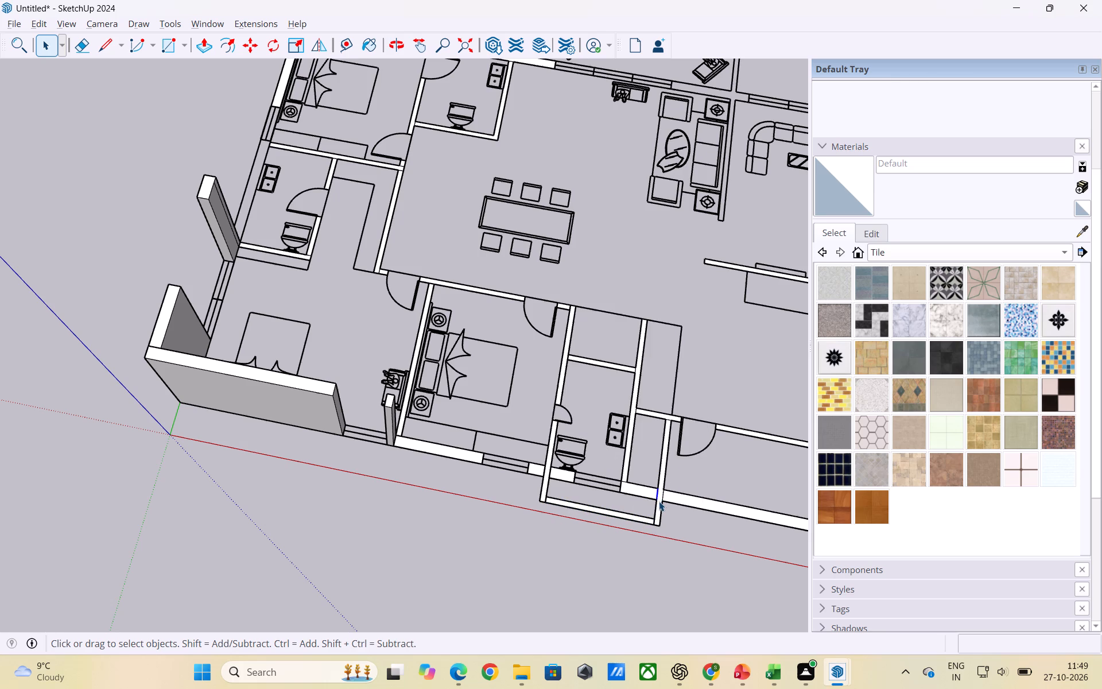
double_click(659, 501)
double_click(659, 501)
click(750, 532)
scroll(668, 504, up, 9)
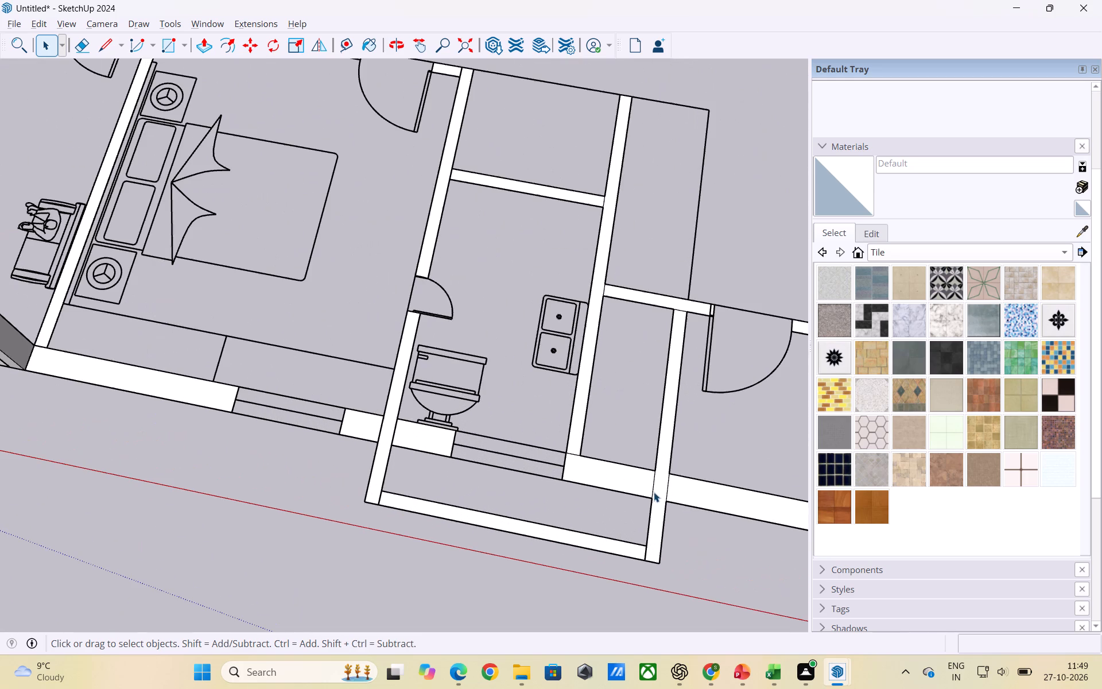
double_click(611, 475)
right_click(612, 475)
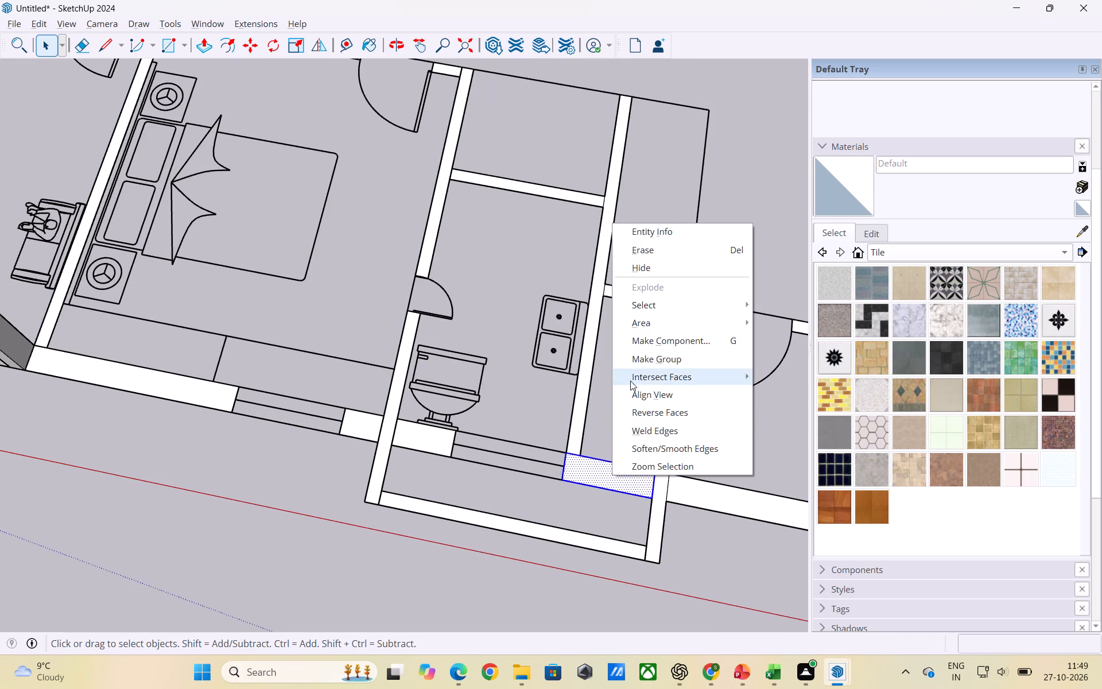
click(638, 359)
Group the long partition wall between the second bedroom's bathroom and the kitchen side, up to the dining area.
scroll(496, 504, down, 5)
double_click(552, 442)
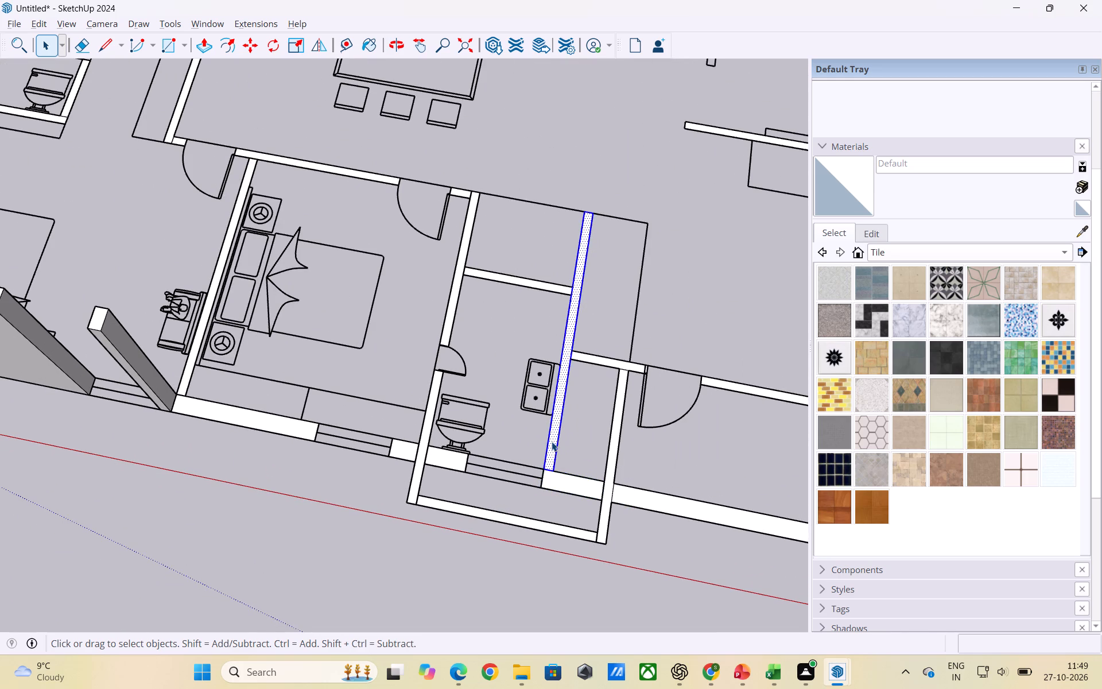
right_click(552, 442)
click(585, 325)
click(514, 317)
Group the short cross wall that closes off the inner end of the second bedroom's bathroom.
double_click(526, 281)
right_click(526, 281)
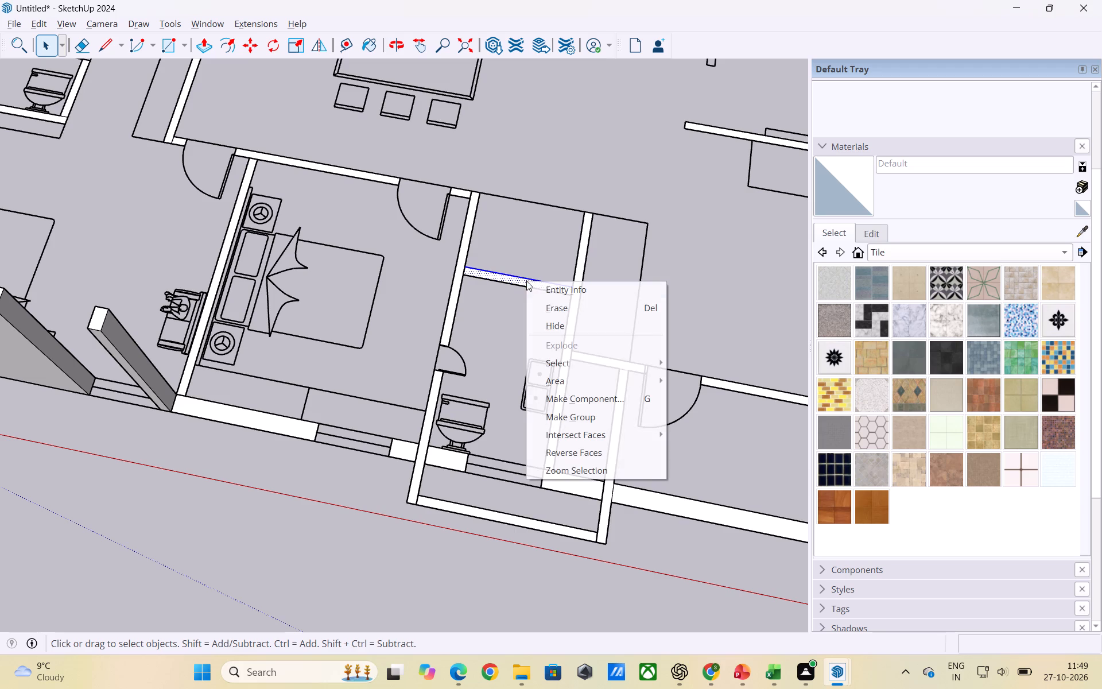
click(572, 421)
click(500, 348)
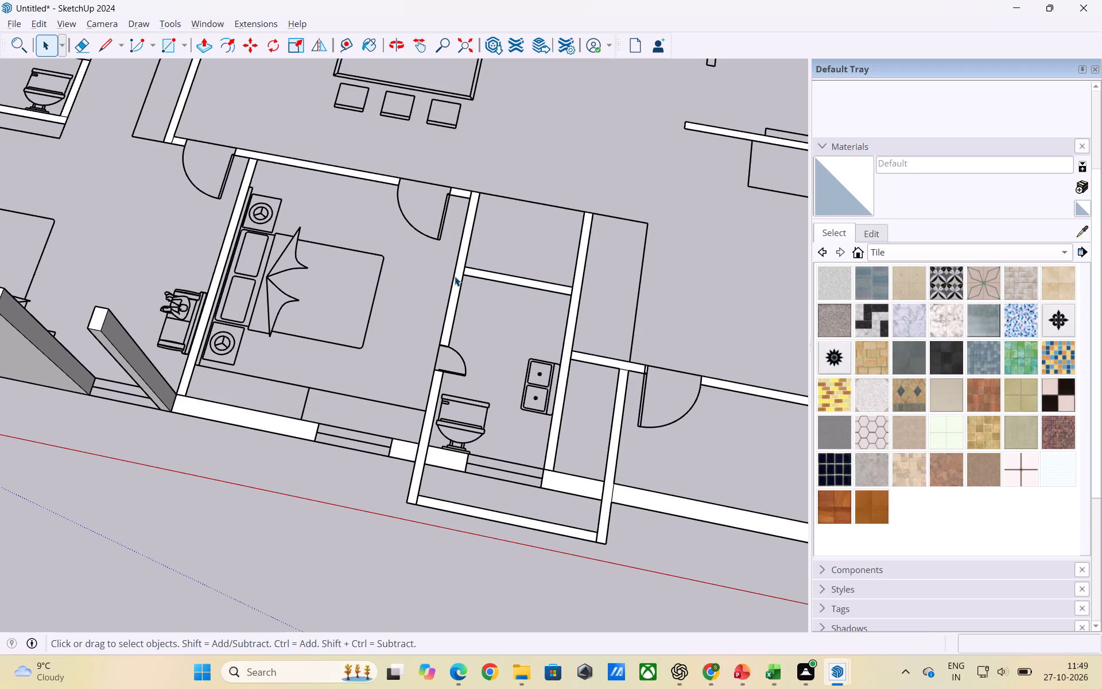
double_click(457, 276)
click(542, 339)
Group the wall running from beside the utility room's door out to the projection's far corner.
double_click(620, 415)
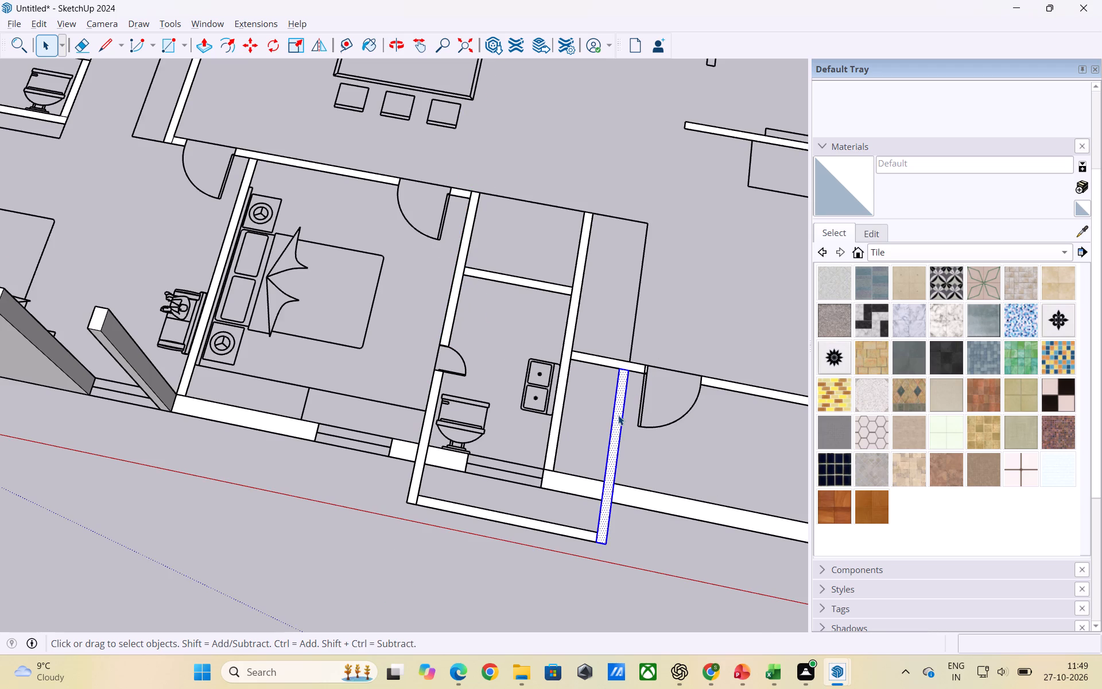
right_click(618, 415)
click(651, 547)
click(656, 465)
Group the partition wall between the kitchen and utility room, from the utility door to the end wall.
scroll(452, 449, down, 2)
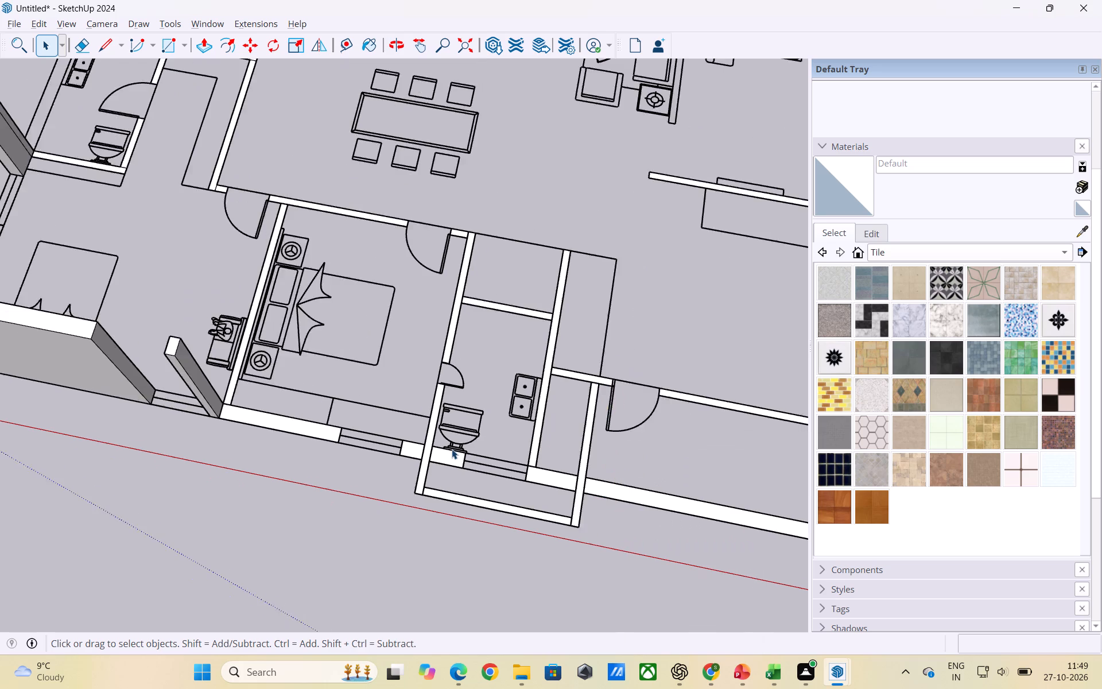
scroll(452, 449, down, 4)
scroll(641, 420, up, 5)
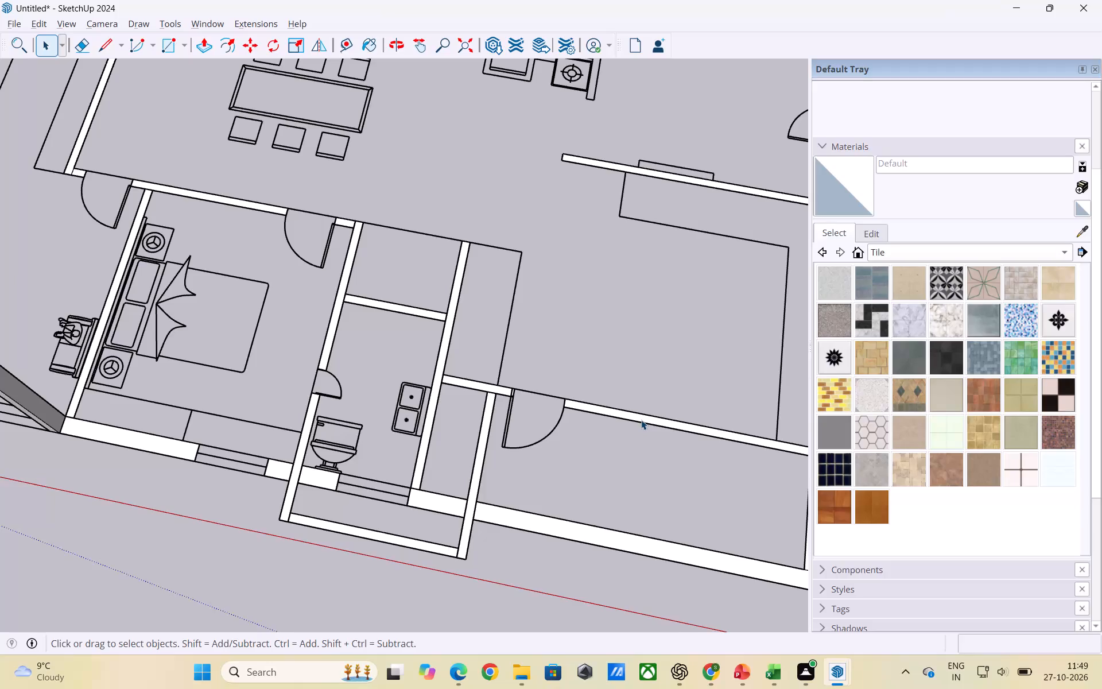
double_click(643, 419)
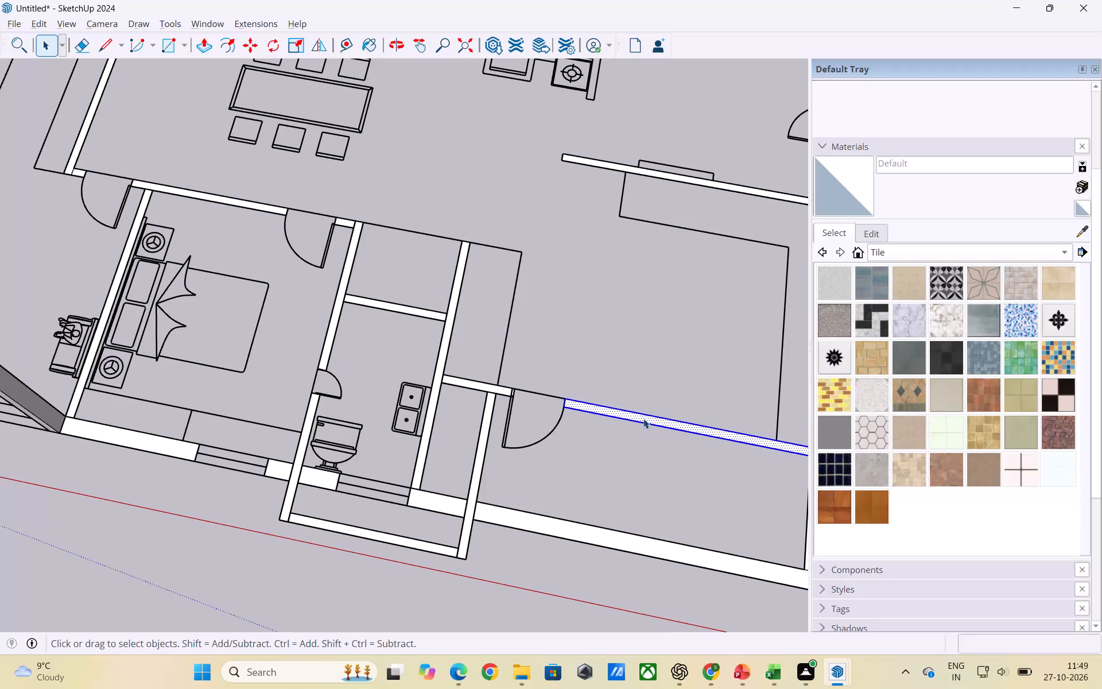
right_click(643, 419)
click(677, 553)
click(616, 448)
Group the long outer wall along the utility room, from the projection's side wall to the building corner.
scroll(462, 491, down, 3)
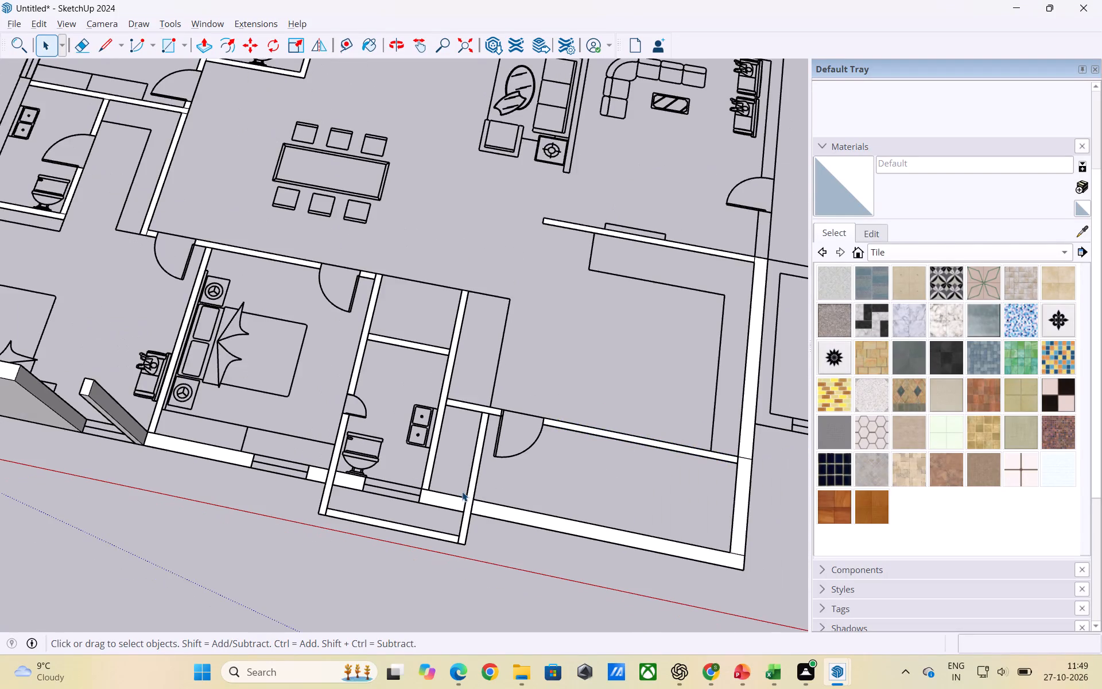
scroll(462, 491, down, 1)
double_click(561, 525)
click(561, 525)
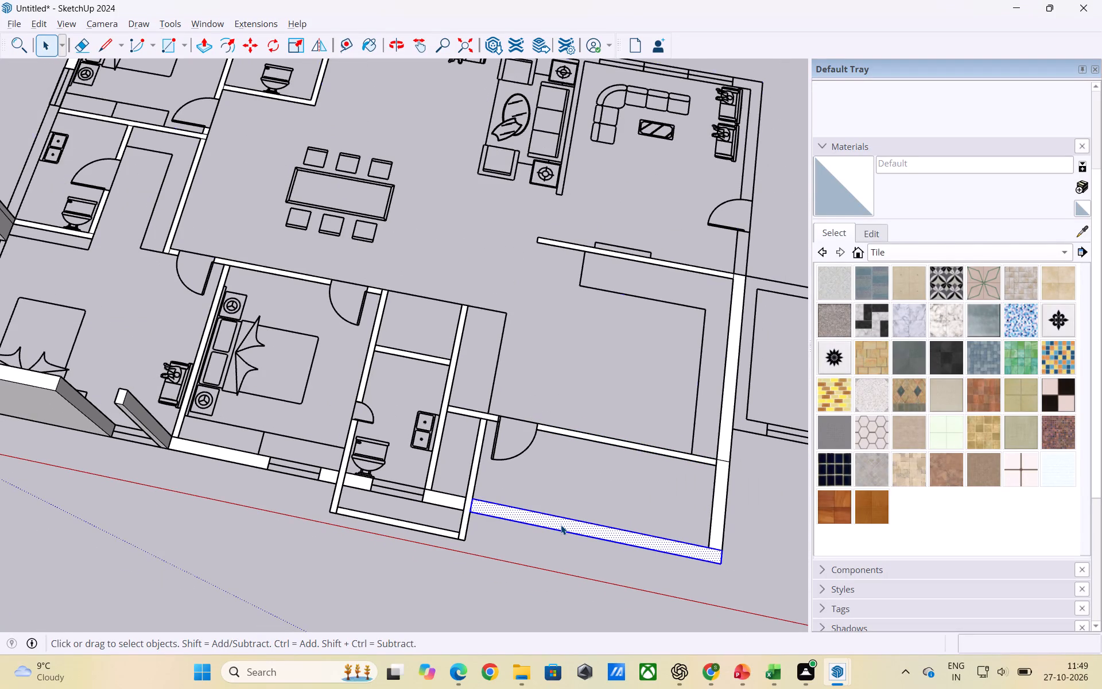
click(561, 525)
click(561, 525)
right_click(561, 525)
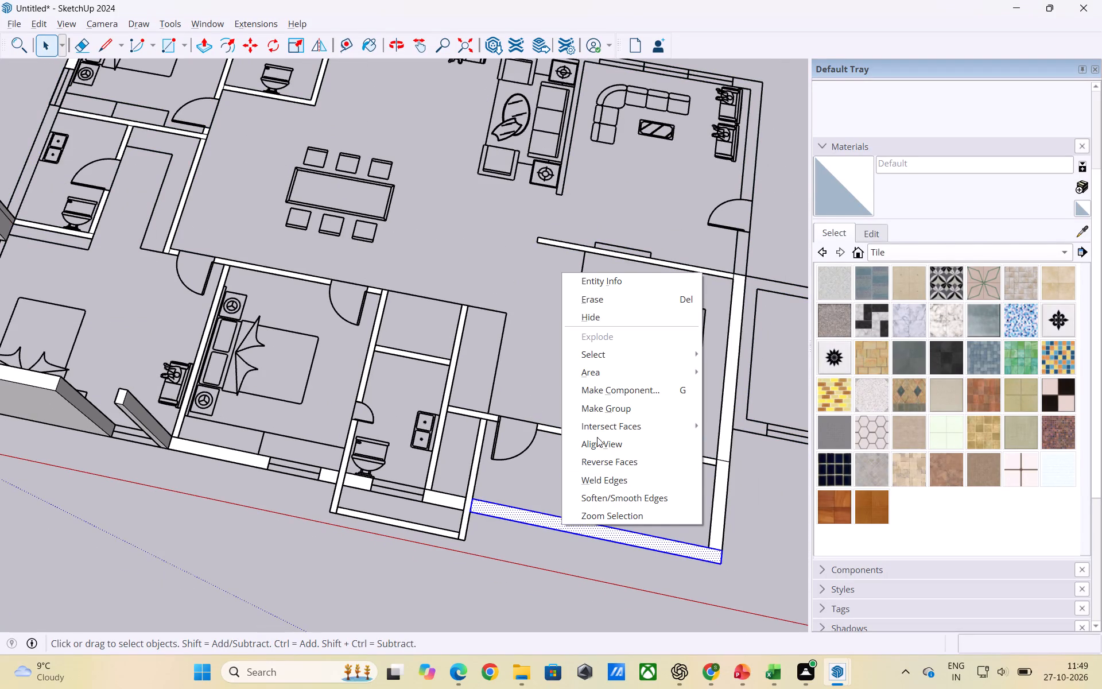
click(599, 412)
click(574, 465)
Group the short end wall segment of the utility room, between the building corner and the kitchen partition.
scroll(300, 511, down, 6)
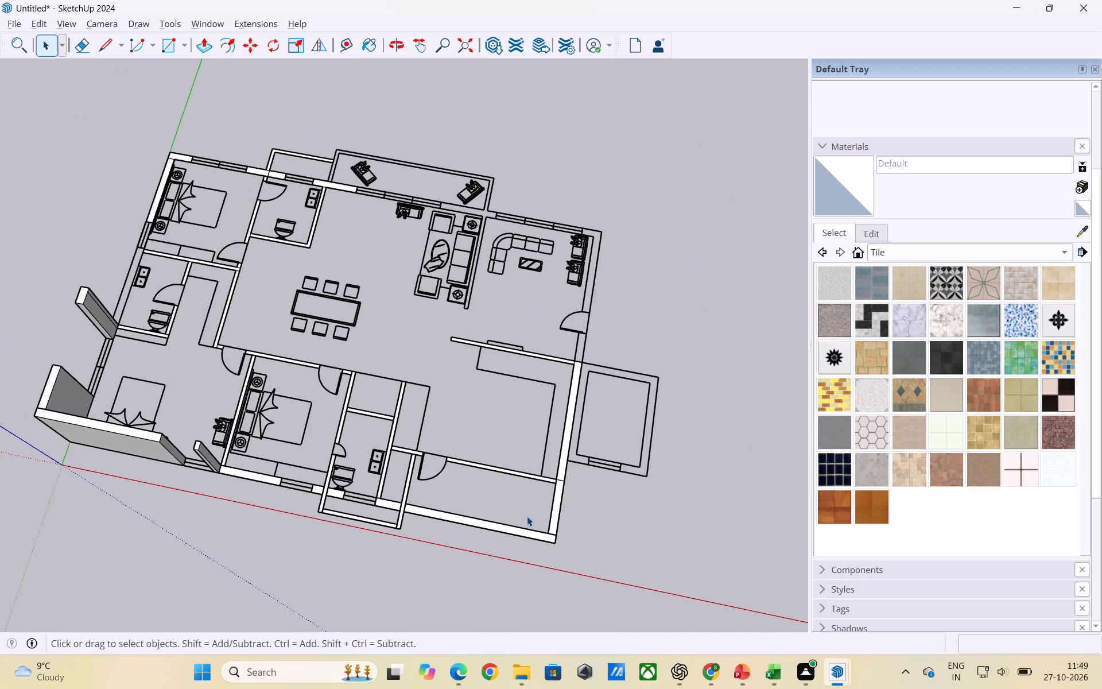
scroll(527, 516, up, 2)
double_click(561, 510)
right_click(562, 510)
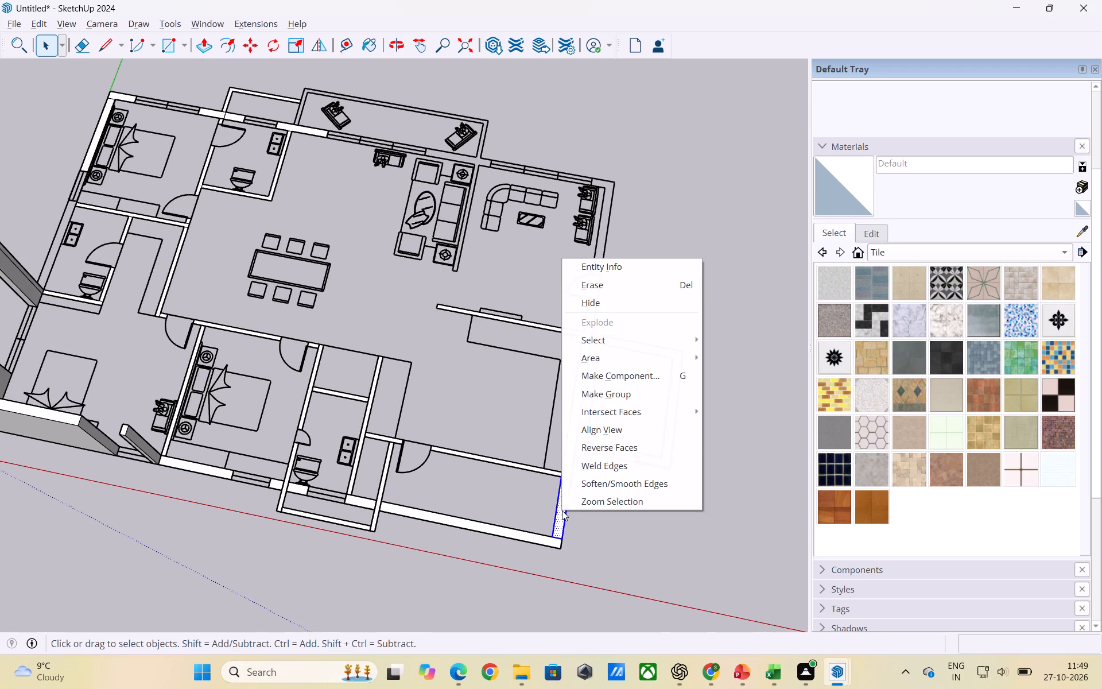
click(602, 397)
click(631, 494)
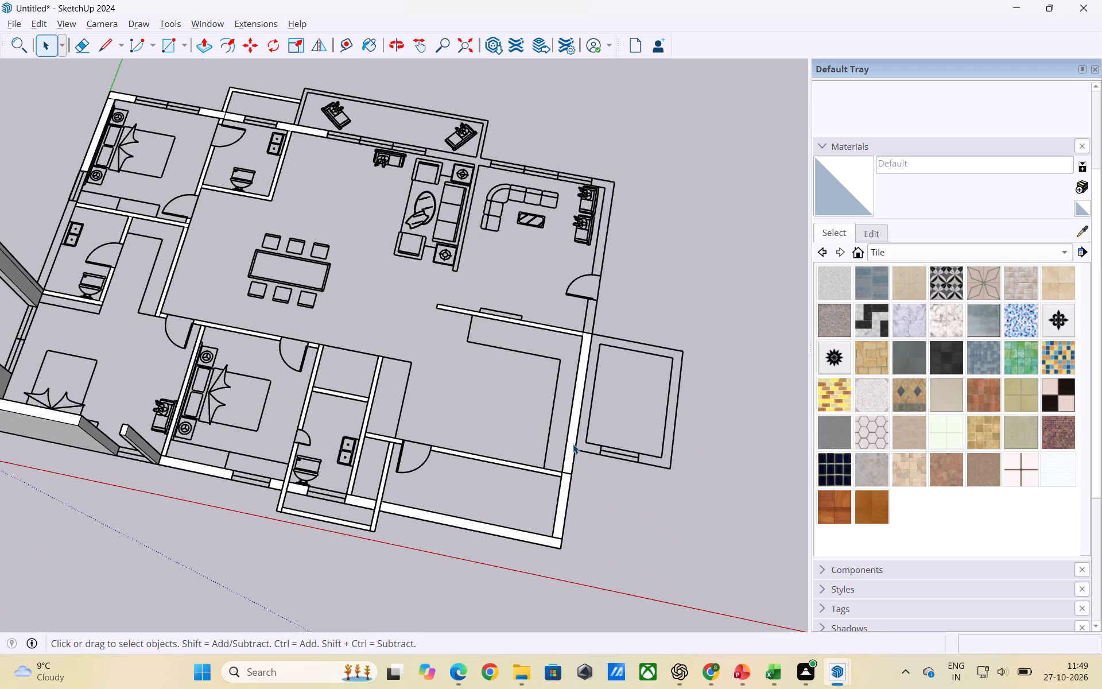
Group the end wall segment along the kitchen, next to the small enclosure outside the building.
double_click(573, 444)
right_click(572, 444)
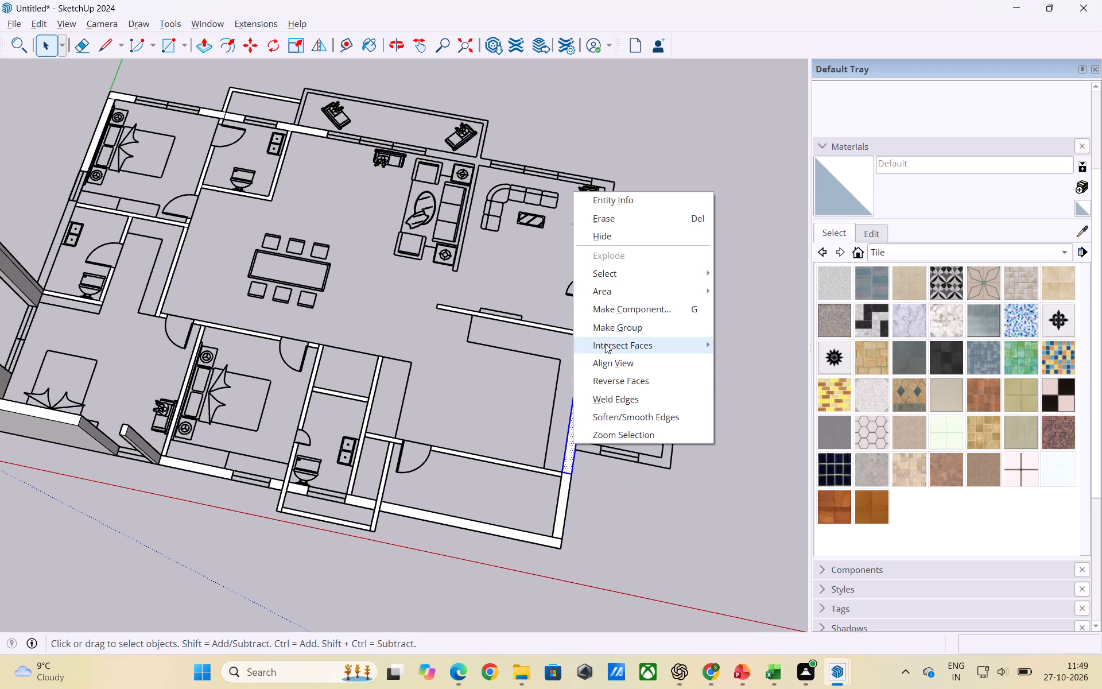
click(612, 330)
click(657, 527)
Group the freestanding partition wall between the kitchen counter and the living area, up to the end wall.
scroll(649, 456, down, 2)
scroll(564, 347, up, 5)
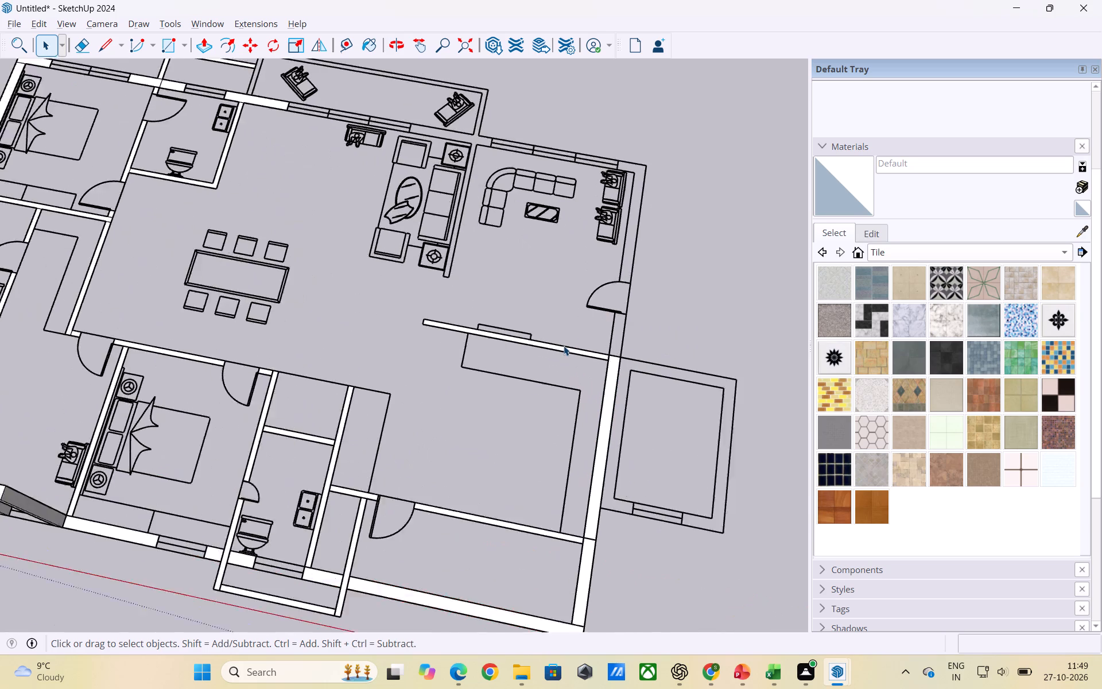
scroll(564, 346, up, 4)
double_click(569, 353)
right_click(569, 353)
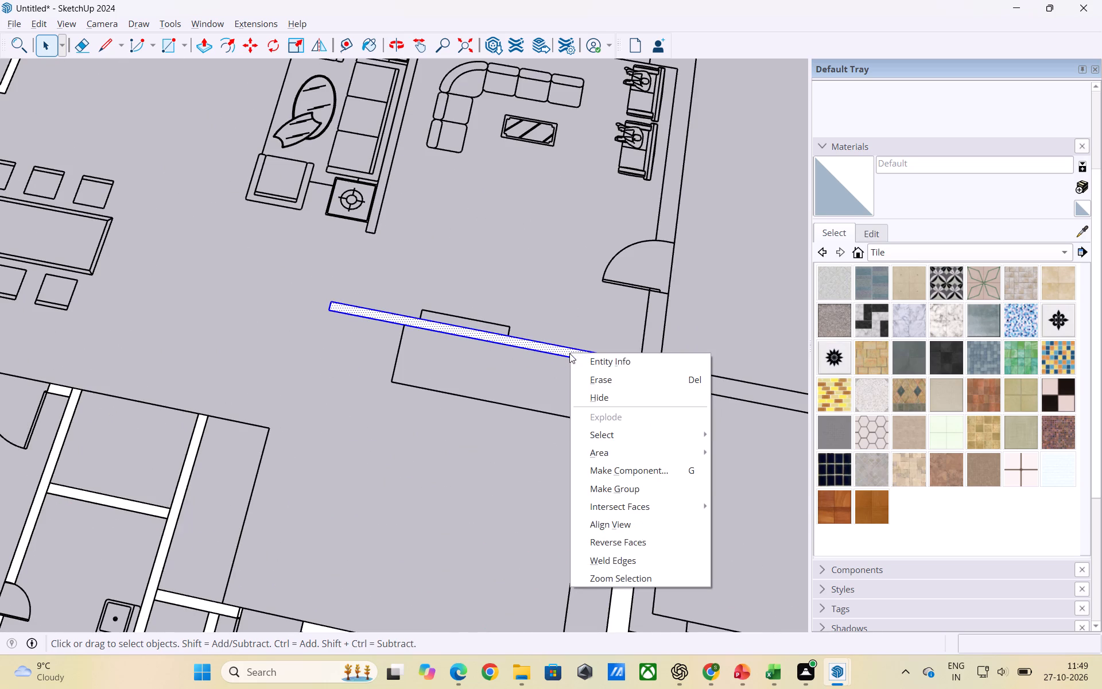
click(626, 485)
click(545, 459)
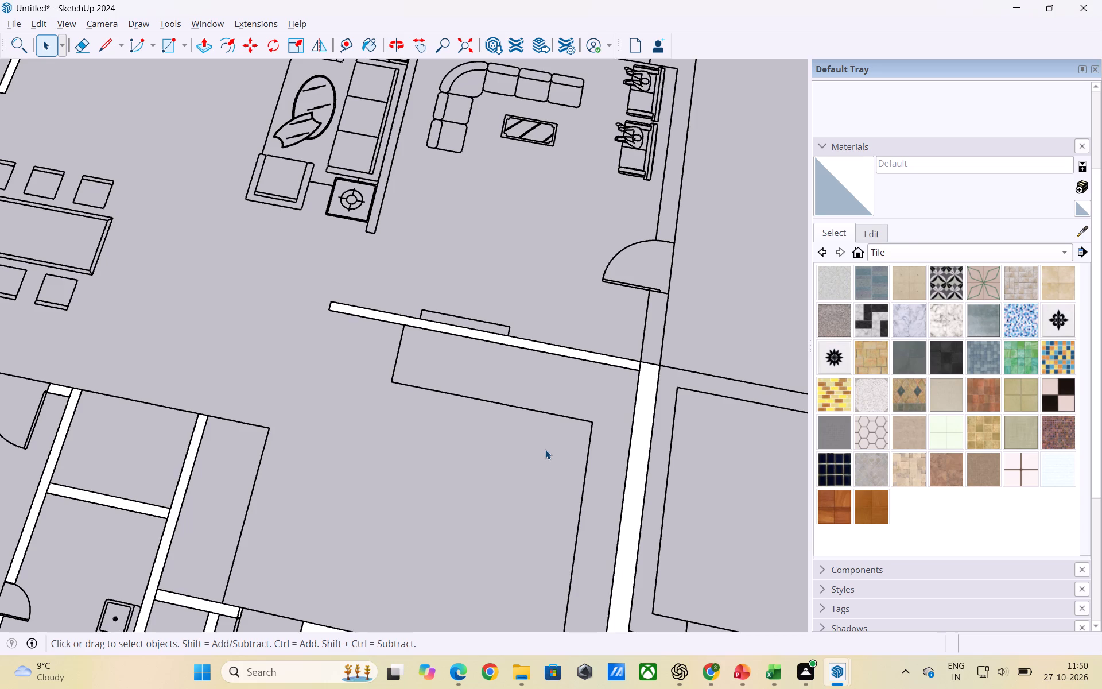
Inspect the wall layout across the whole floor plan, ending close up on the second bedroom.
scroll(545, 450, down, 3)
scroll(503, 439, up, 3)
scroll(514, 431, down, 3)
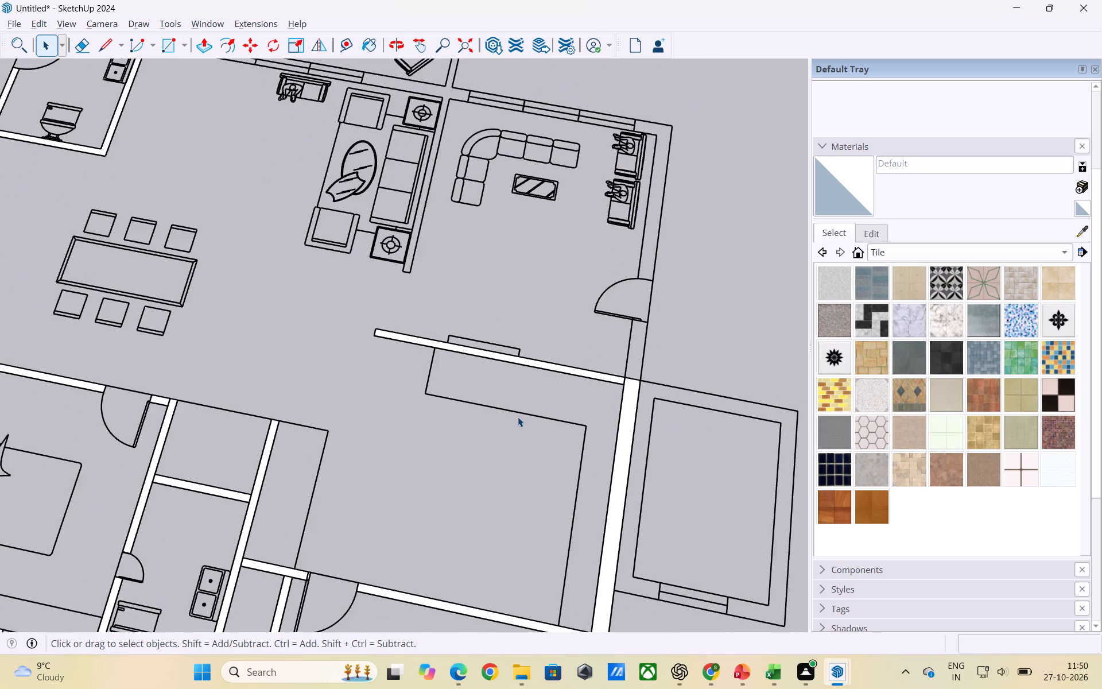
scroll(518, 417, down, 5)
scroll(478, 239, down, 3)
scroll(538, 357, up, 3)
scroll(538, 357, down, 3)
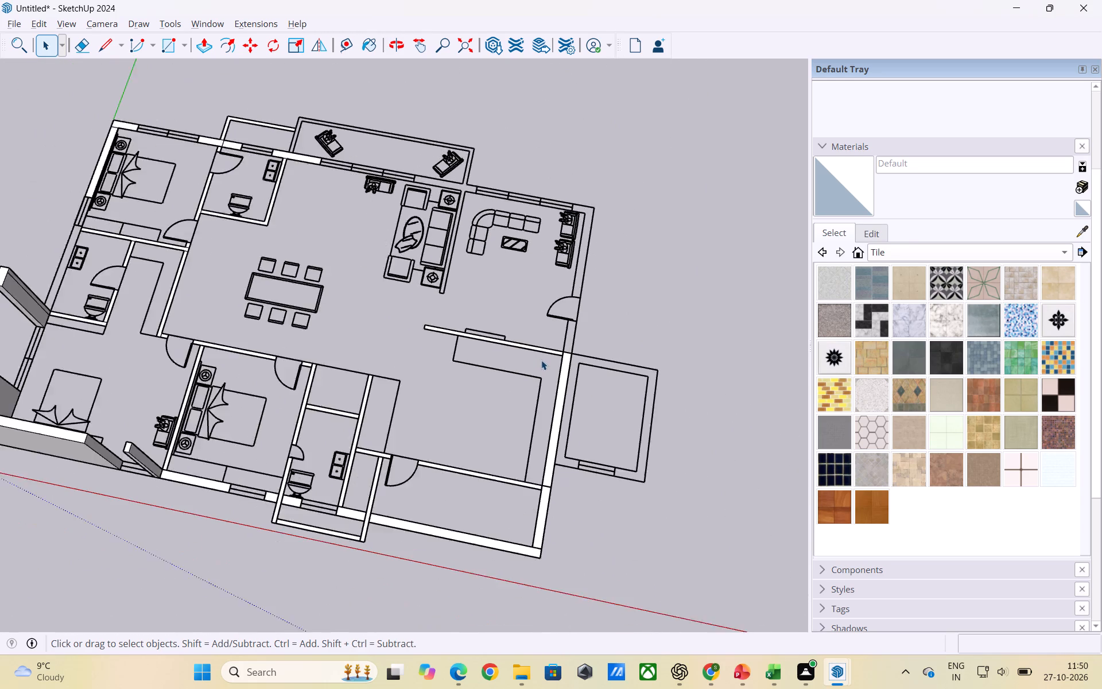
scroll(569, 374, up, 3)
scroll(618, 347, down, 9)
middle_drag(561, 444, 612, 433)
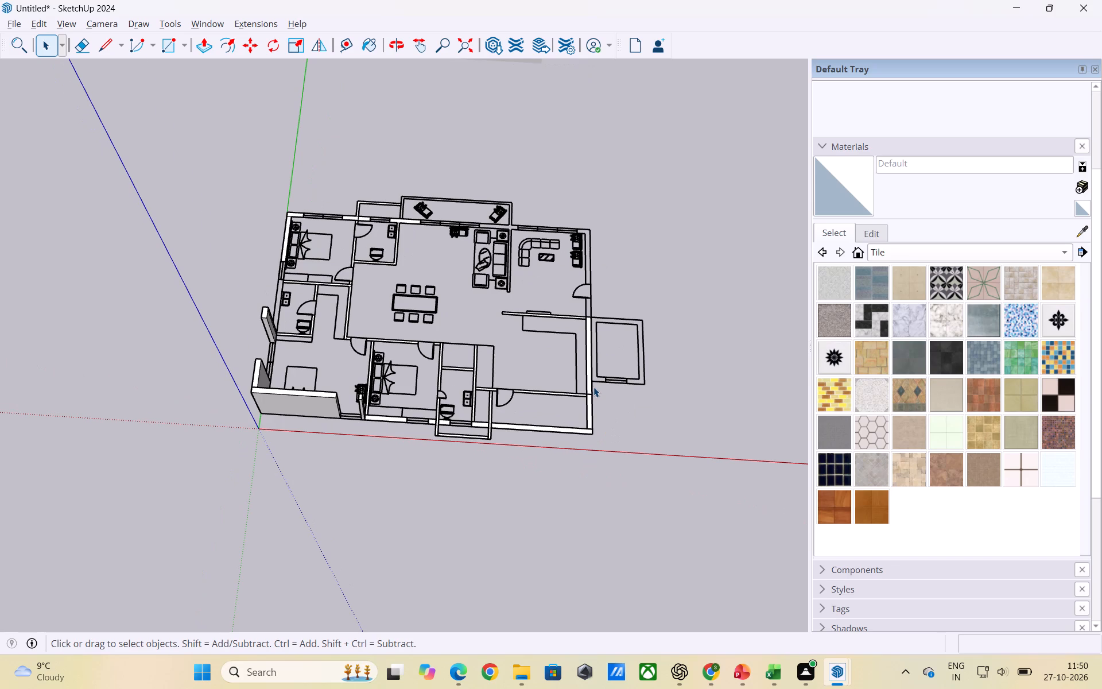
scroll(593, 387, down, 3)
scroll(575, 414, up, 2)
scroll(517, 437, down, 2)
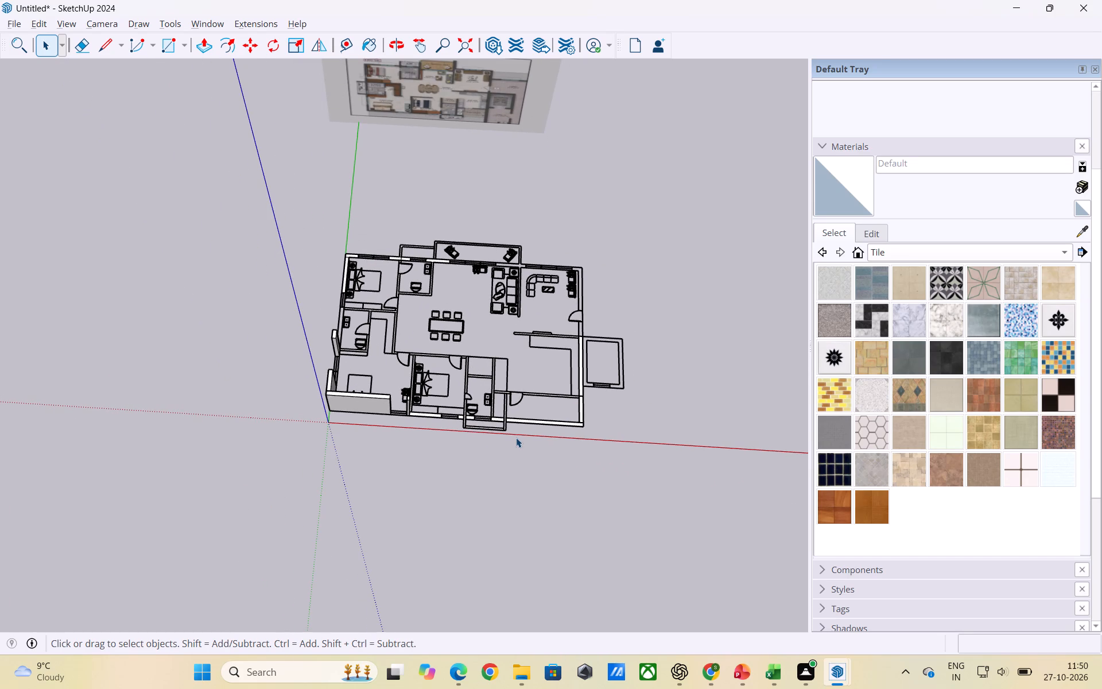
scroll(453, 305, up, 1)
scroll(453, 305, down, 2)
scroll(536, 368, down, 2)
scroll(503, 417, down, 1)
middle_drag(509, 433, 513, 477)
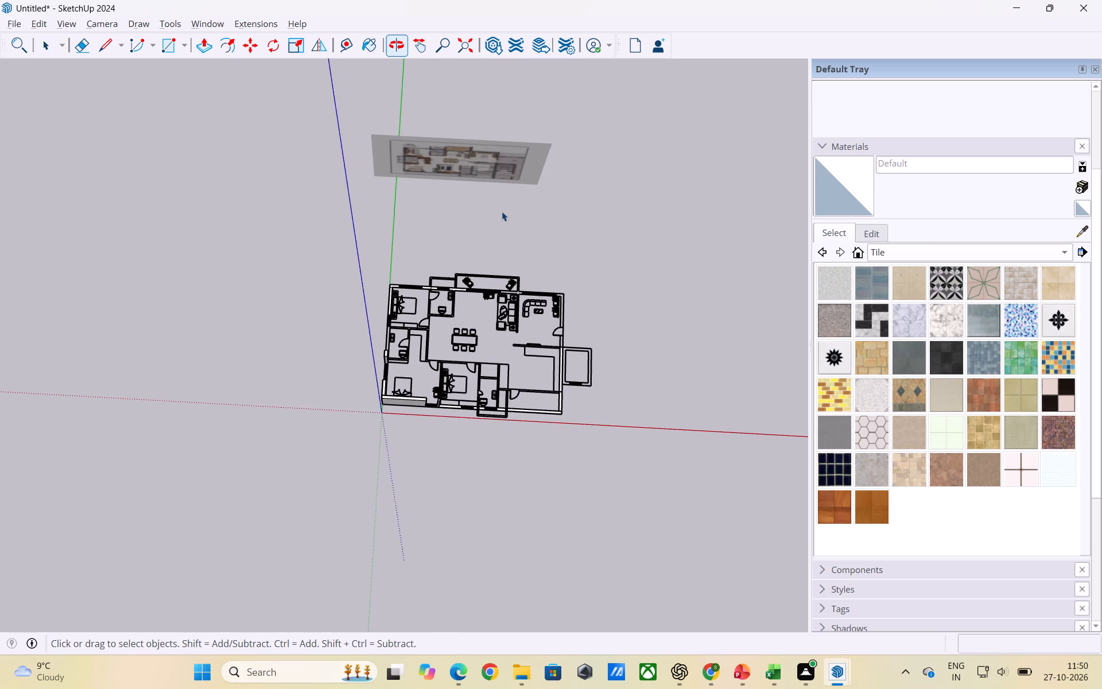
scroll(500, 202, up, 3)
scroll(495, 299, up, 3)
middle_drag(469, 404, 471, 326)
scroll(492, 480, up, 3)
scroll(424, 438, down, 2)
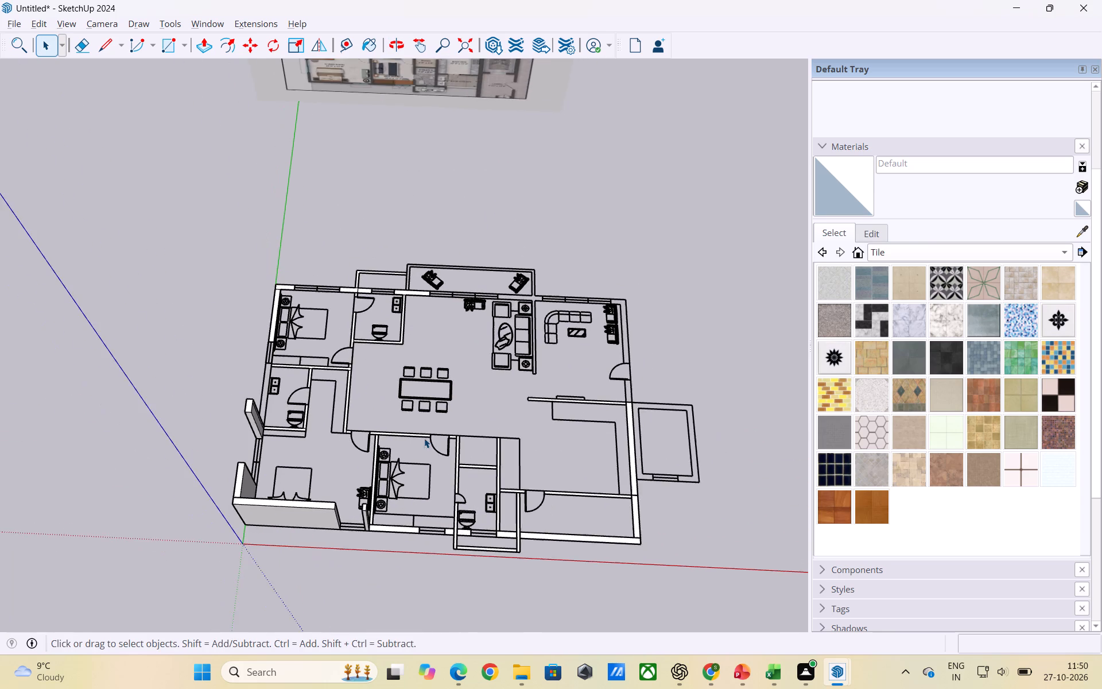
scroll(424, 438, down, 2)
scroll(505, 528, up, 2)
scroll(602, 542, down, 1)
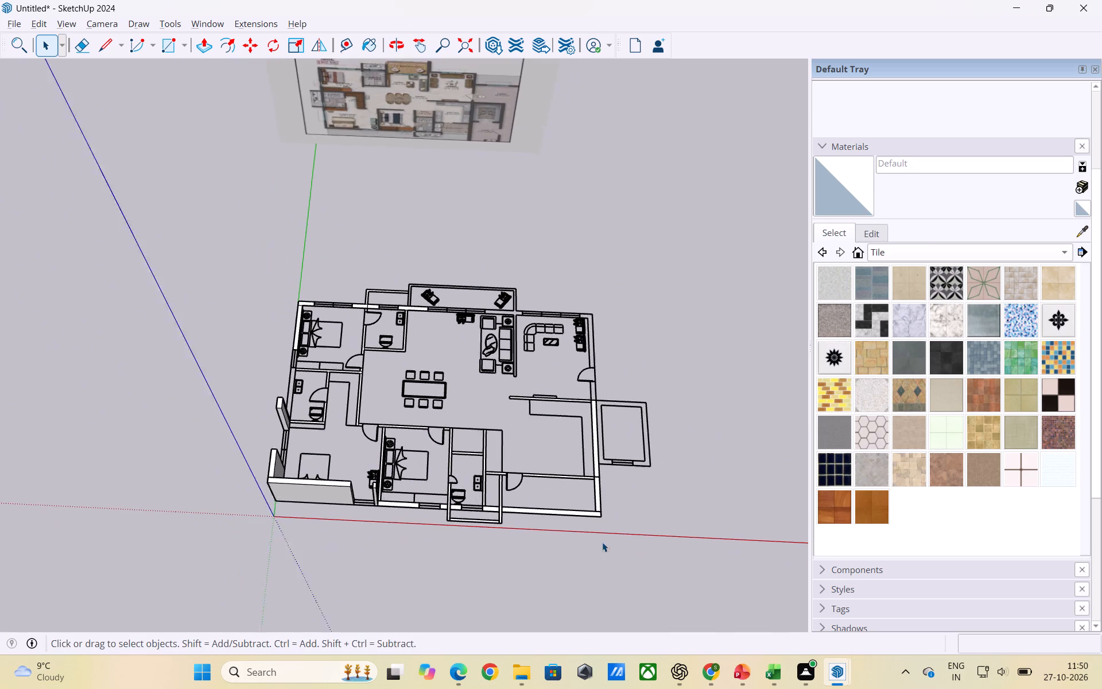
scroll(602, 542, down, 1)
scroll(506, 543, up, 3)
scroll(506, 525, down, 3)
scroll(506, 526, up, 3)
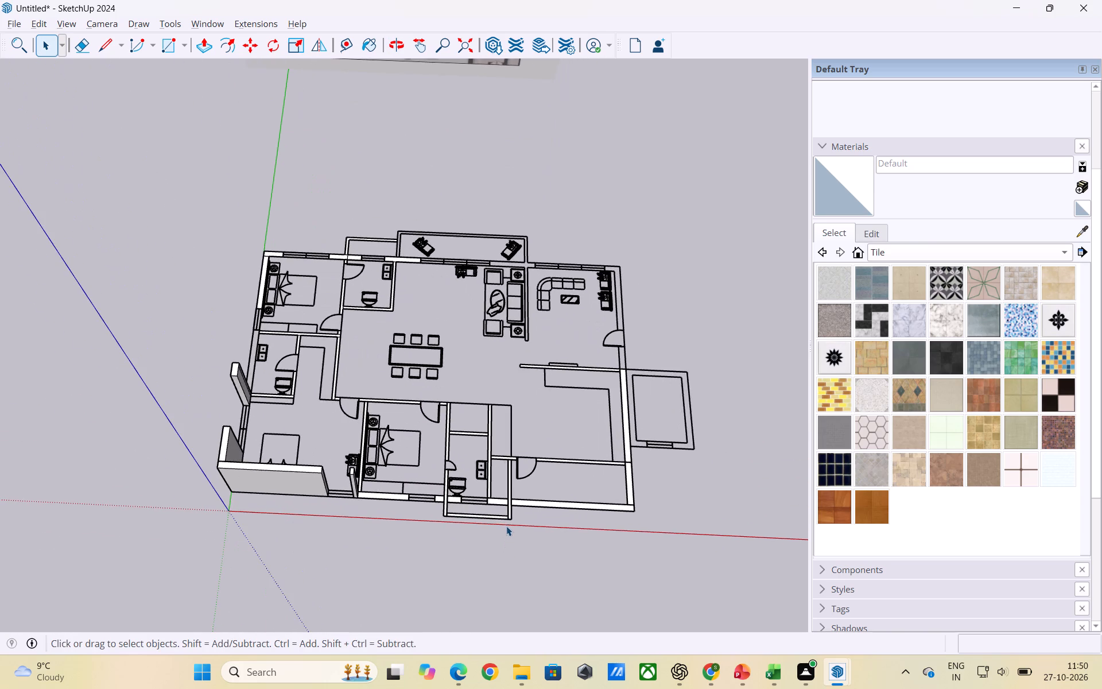
scroll(506, 526, up, 5)
scroll(506, 526, down, 1)
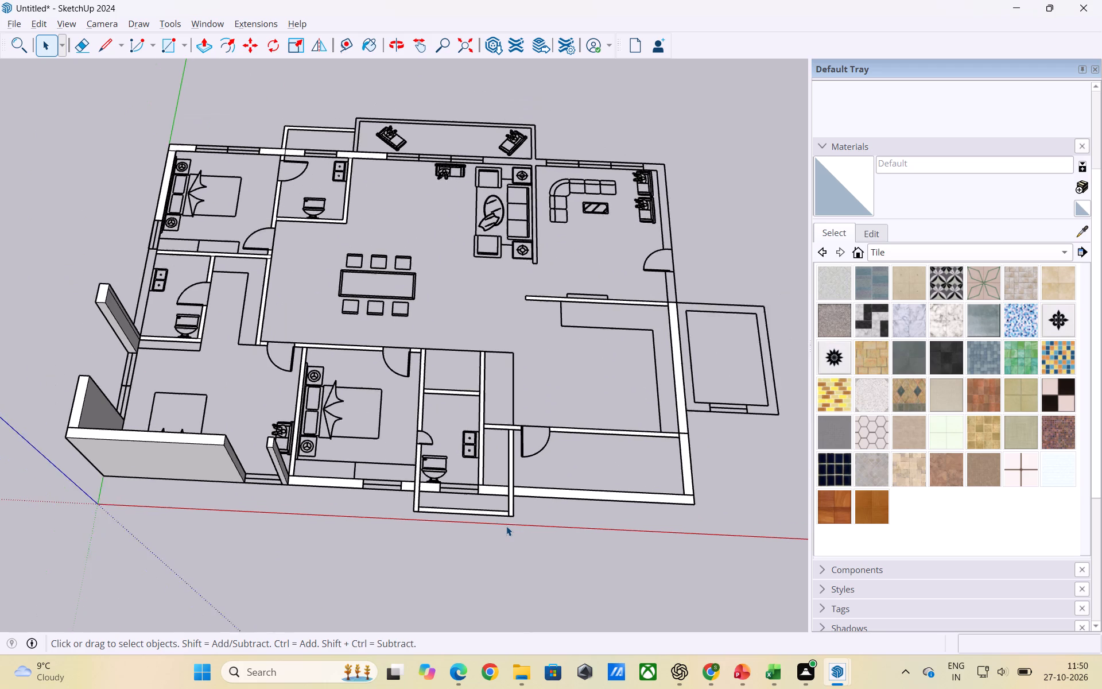
scroll(506, 526, down, 1)
scroll(594, 547, down, 3)
scroll(522, 574, up, 5)
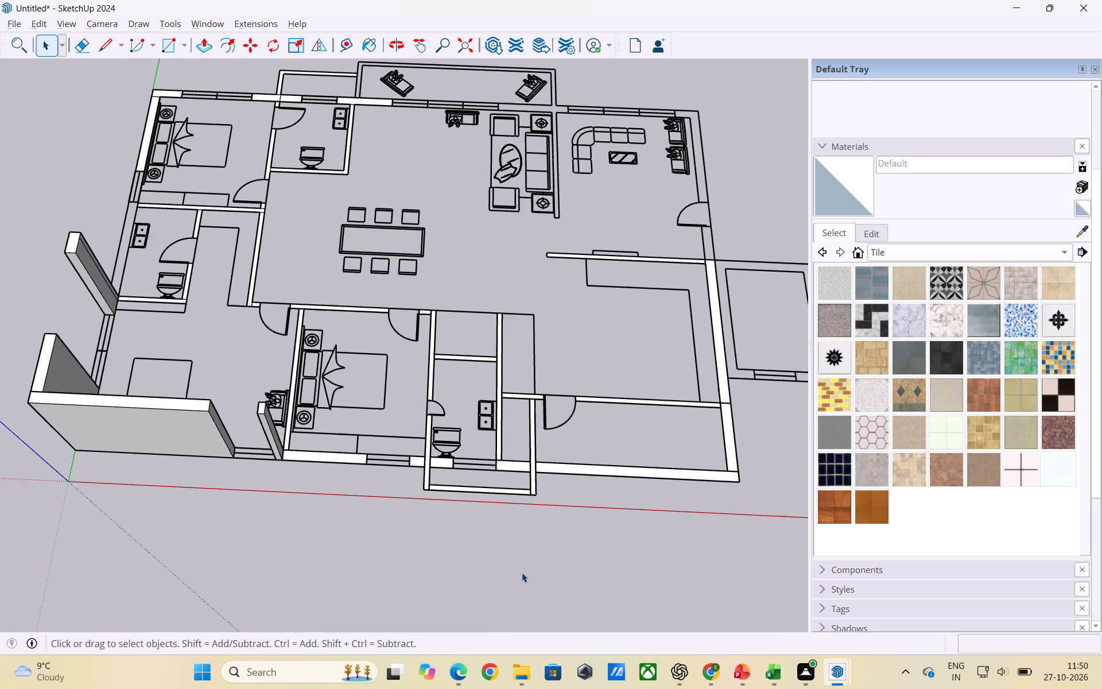
scroll(632, 543, down, 1)
scroll(475, 514, up, 3)
scroll(598, 516, down, 1)
middle_drag(611, 537, 612, 555)
scroll(602, 467, down, 5)
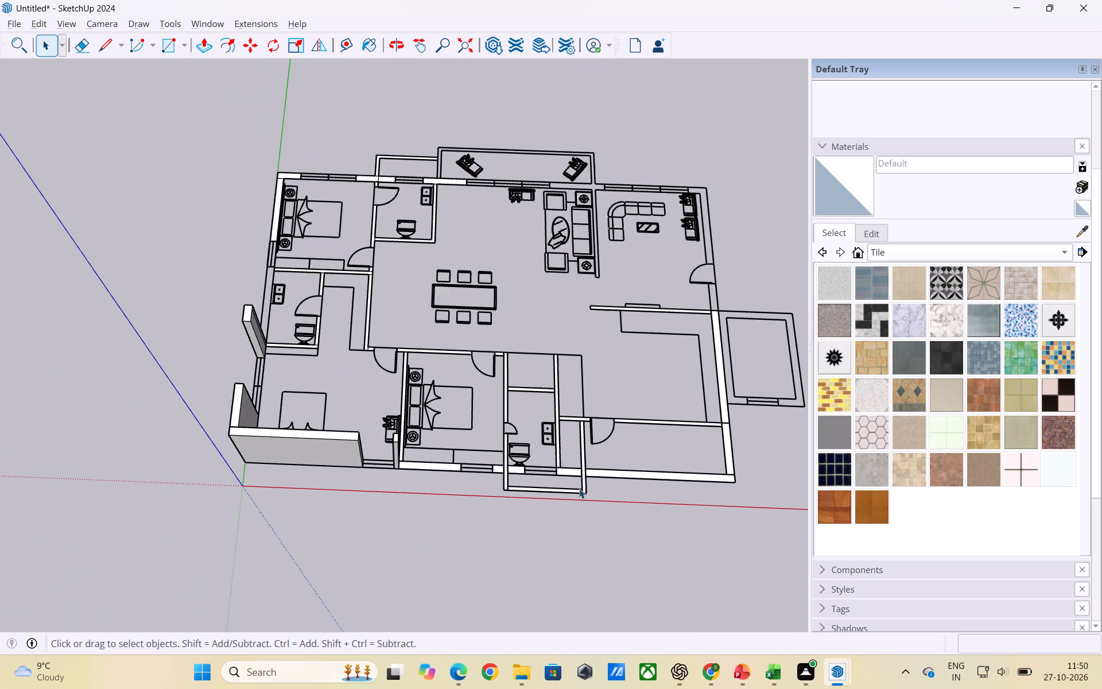
scroll(417, 392, up, 6)
scroll(404, 381, down, 3)
middle_drag(399, 452, 278, 426)
scroll(348, 452, up, 5)
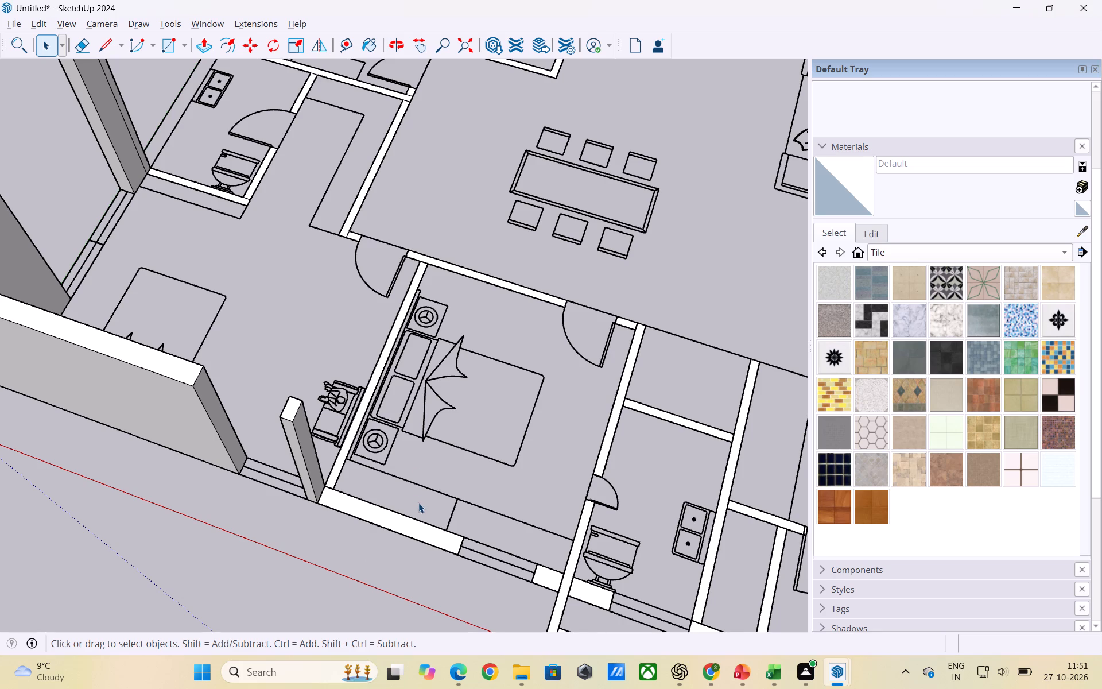
Extrude the second bedroom's long outer wall segment 9' up, level with the neighbouring raised wall stub.
scroll(352, 352, down, 2)
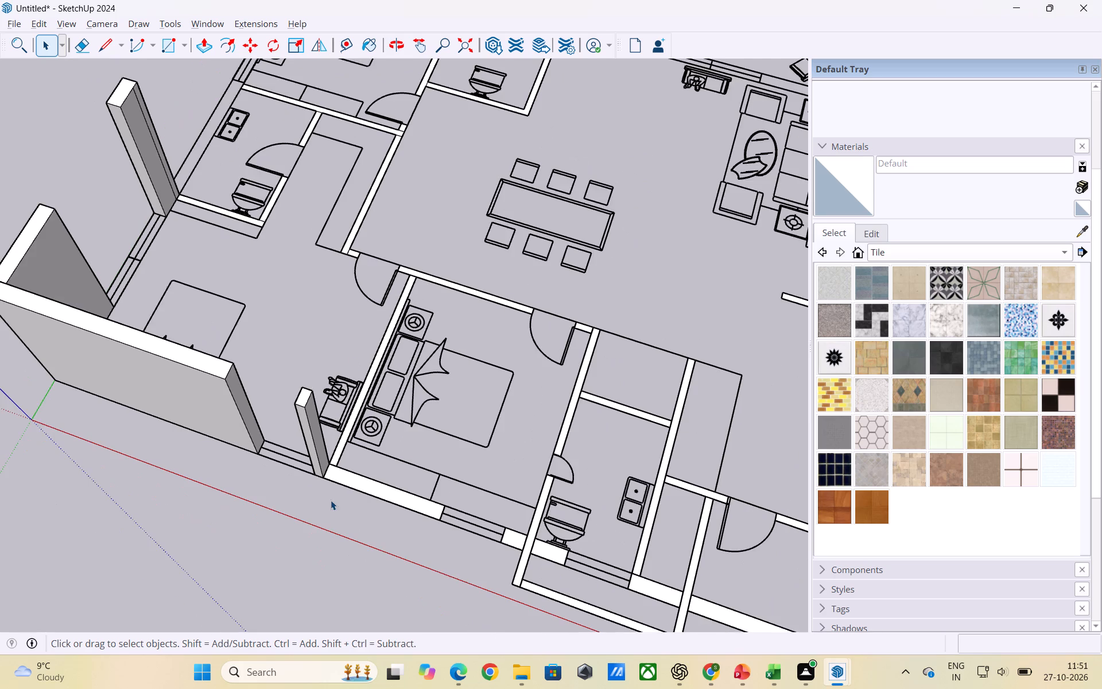
scroll(329, 504, up, 2)
scroll(352, 229, up, 3)
scroll(336, 134, down, 3)
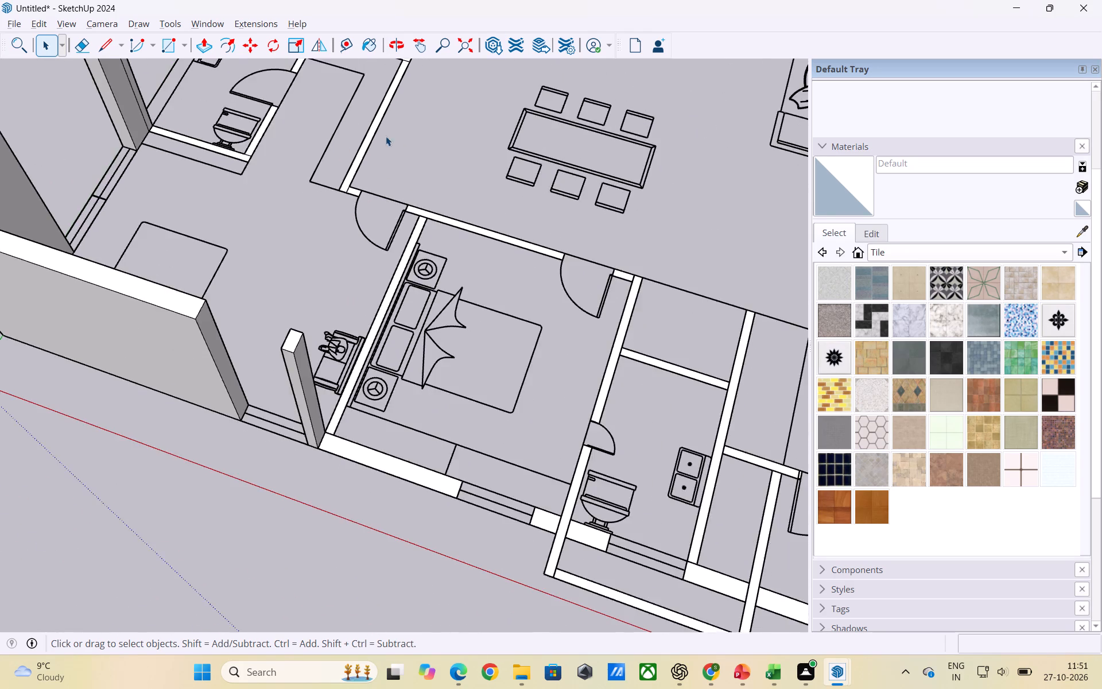
scroll(386, 136, down, 2)
scroll(363, 317, down, 1)
middle_drag(389, 401, 397, 448)
scroll(372, 394, up, 2)
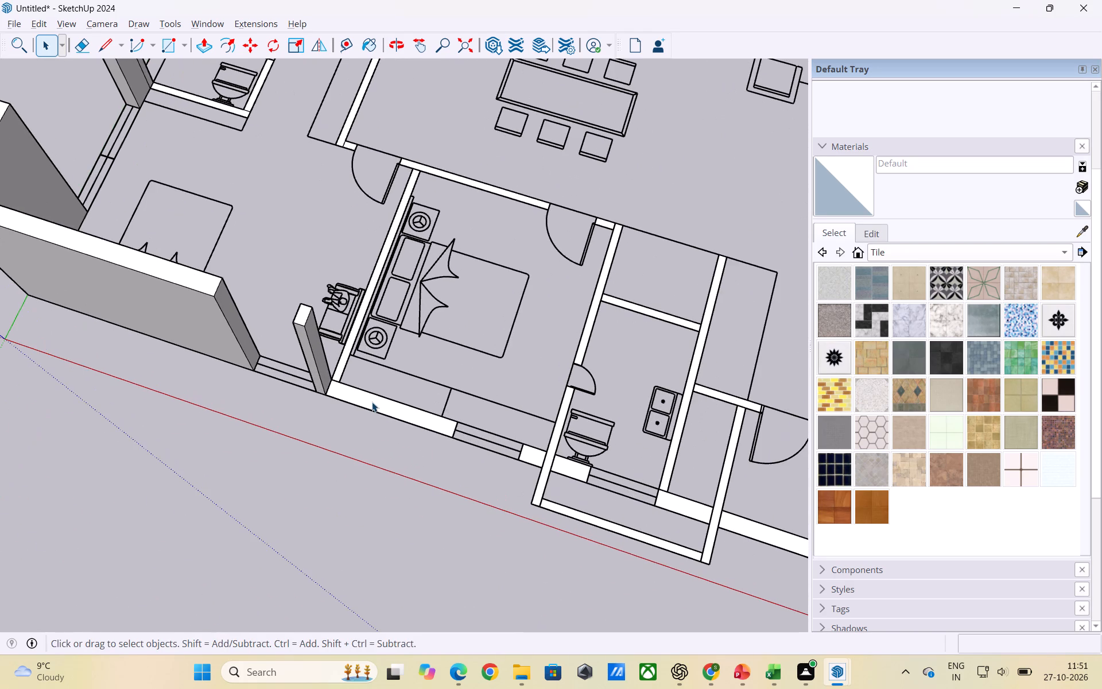
triple_click(372, 402)
key(p)
click(372, 402)
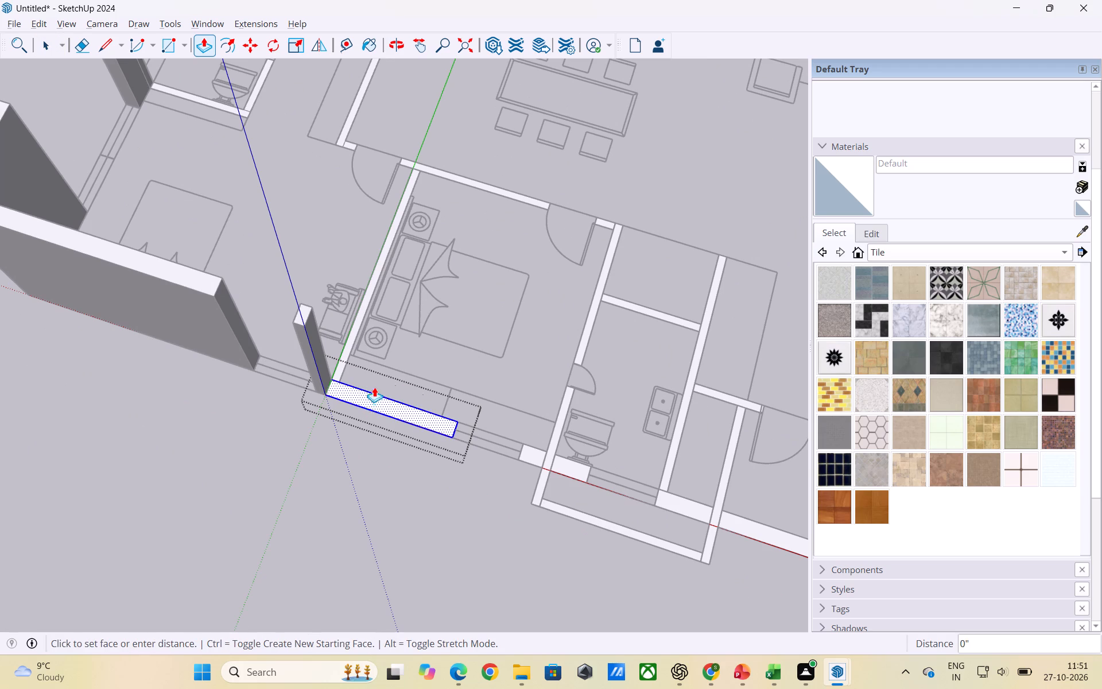
click(303, 309)
key(space)
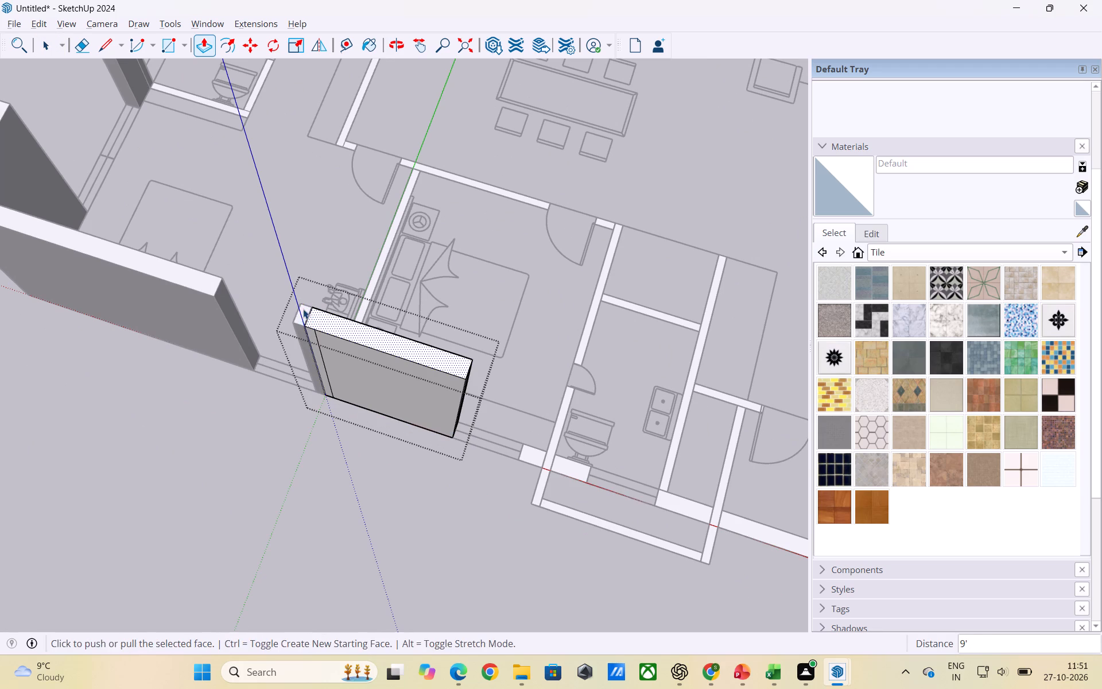
click(302, 431)
Extrude the partition wall behind the second bedroom's bed up to the top of the adjoining outer wall.
scroll(409, 403, down, 6)
scroll(495, 387, down, 3)
middle_drag(549, 409, 402, 475)
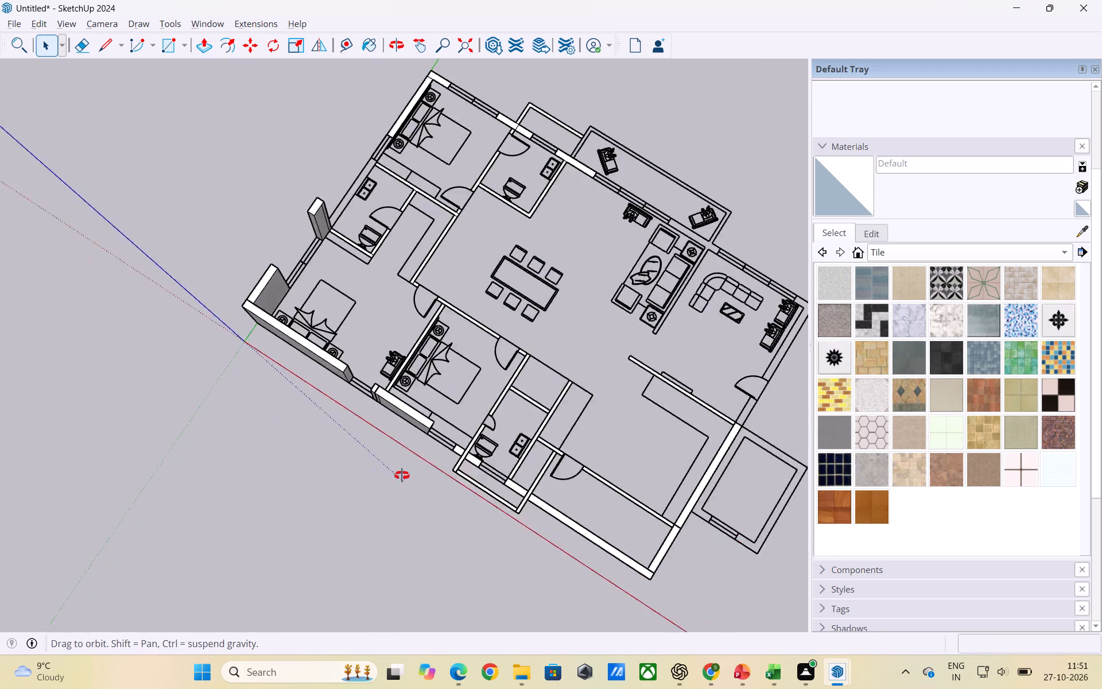
middle_drag(402, 475, 267, 442)
scroll(360, 374, up, 5)
middle_drag(438, 397, 266, 394)
scroll(363, 357, up, 5)
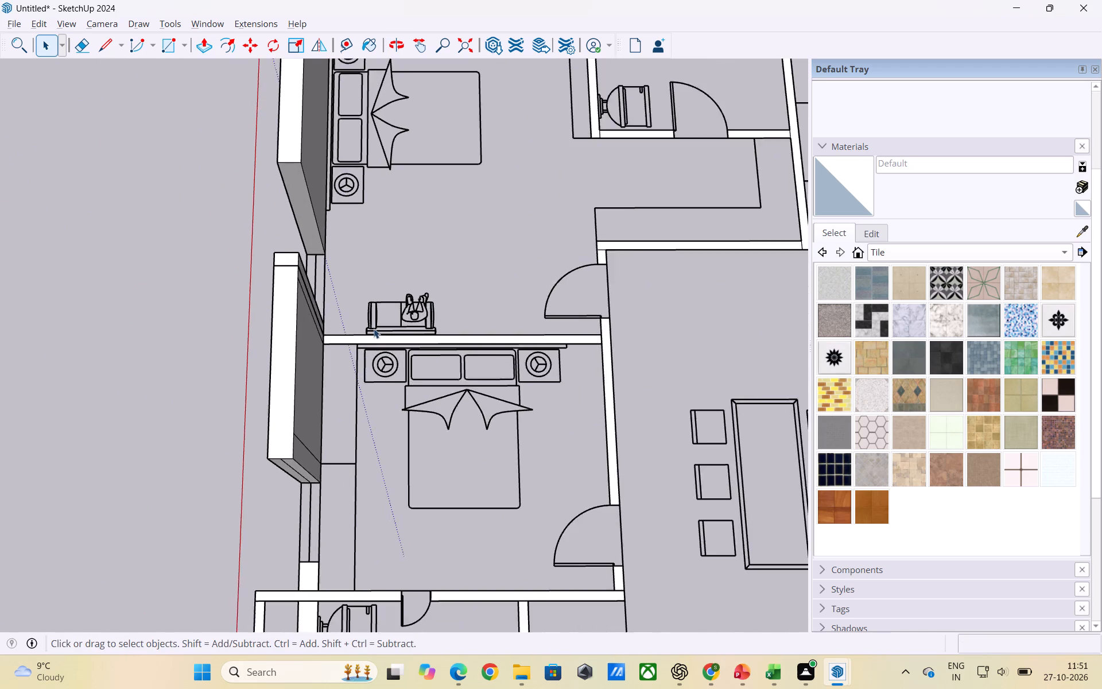
middle_drag(377, 349, 358, 313)
scroll(383, 362, up, 2)
triple_click(401, 332)
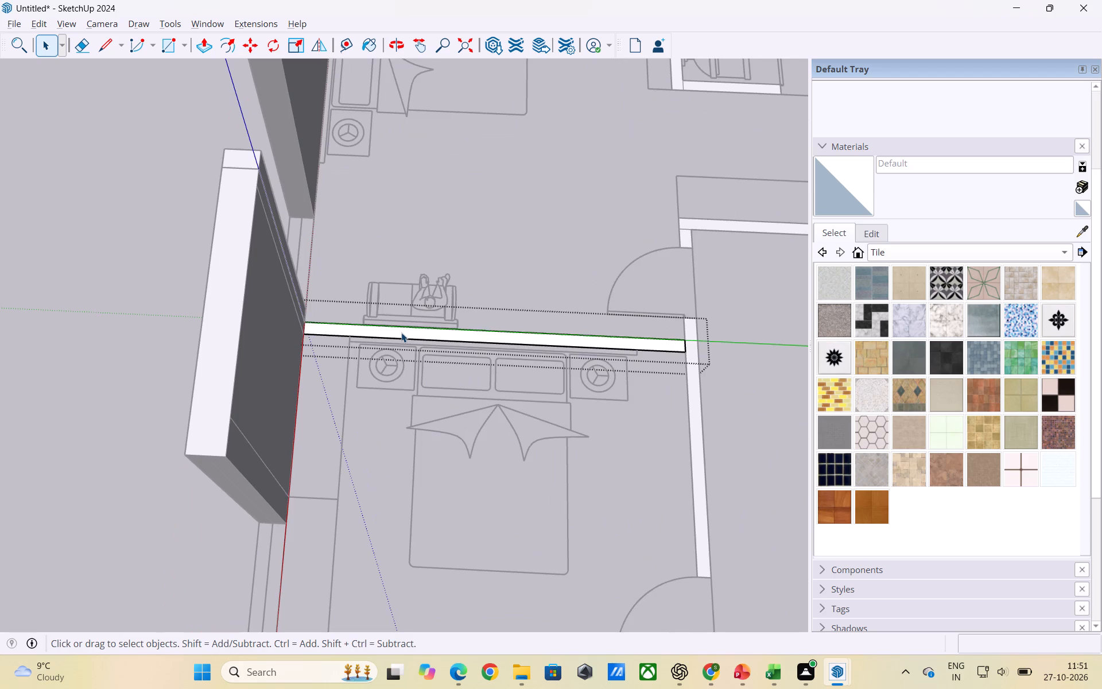
key(p)
click(401, 332)
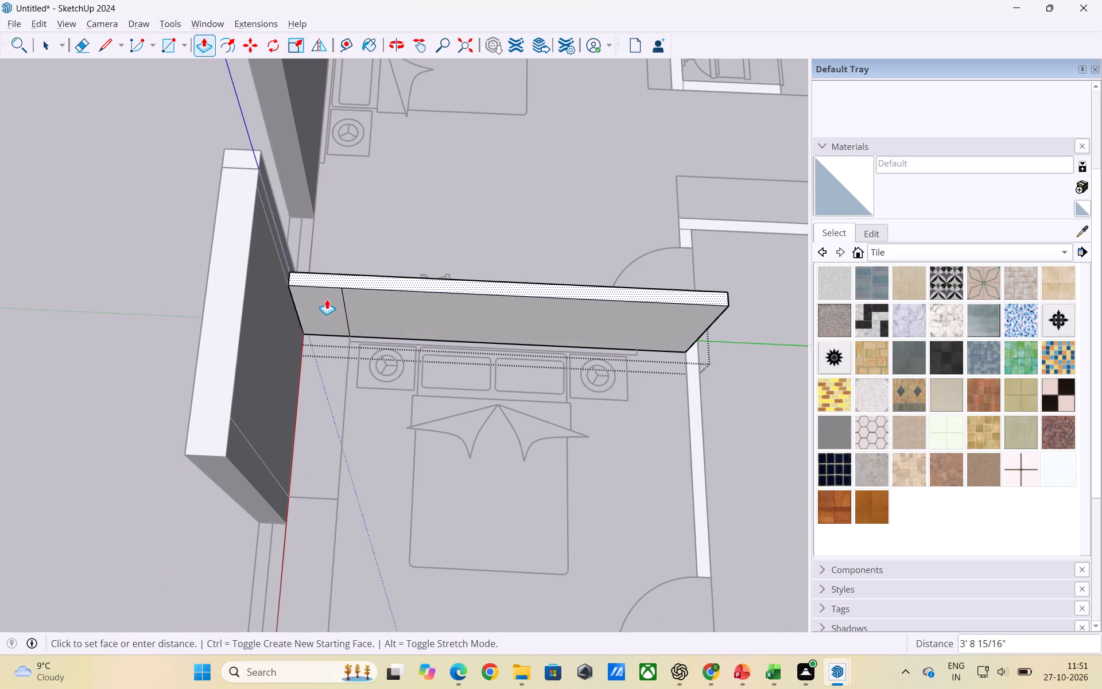
click(228, 276)
key(space)
click(166, 307)
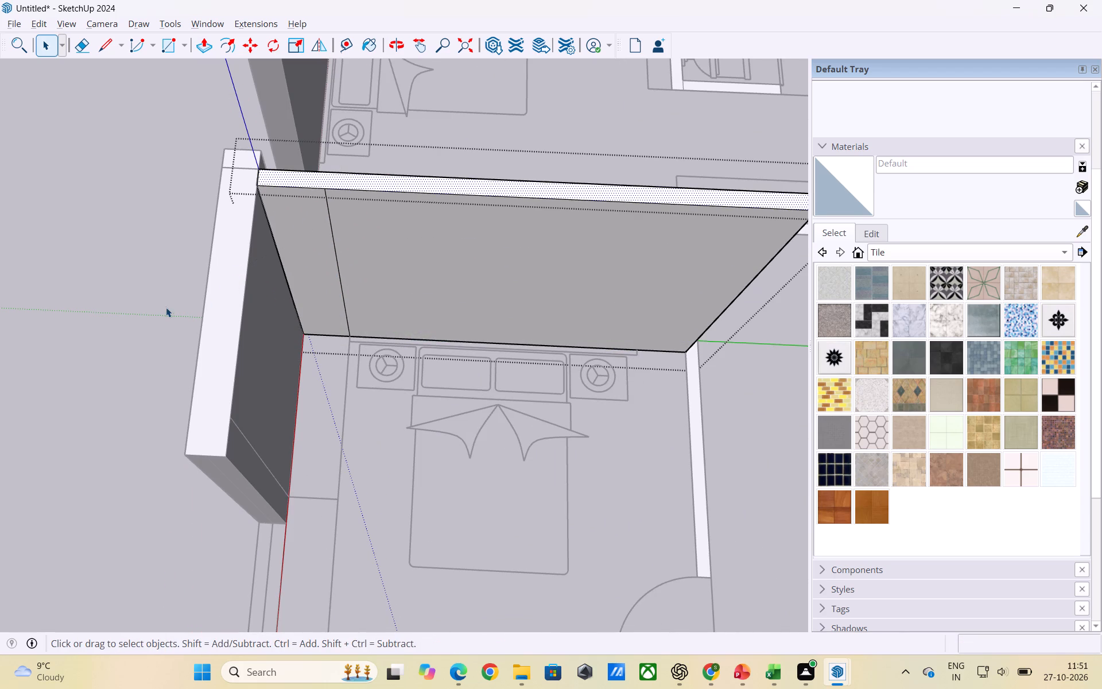
Extrude the wall segment between the second bedroom and the dining area to a height of 9'.
scroll(245, 281, down, 11)
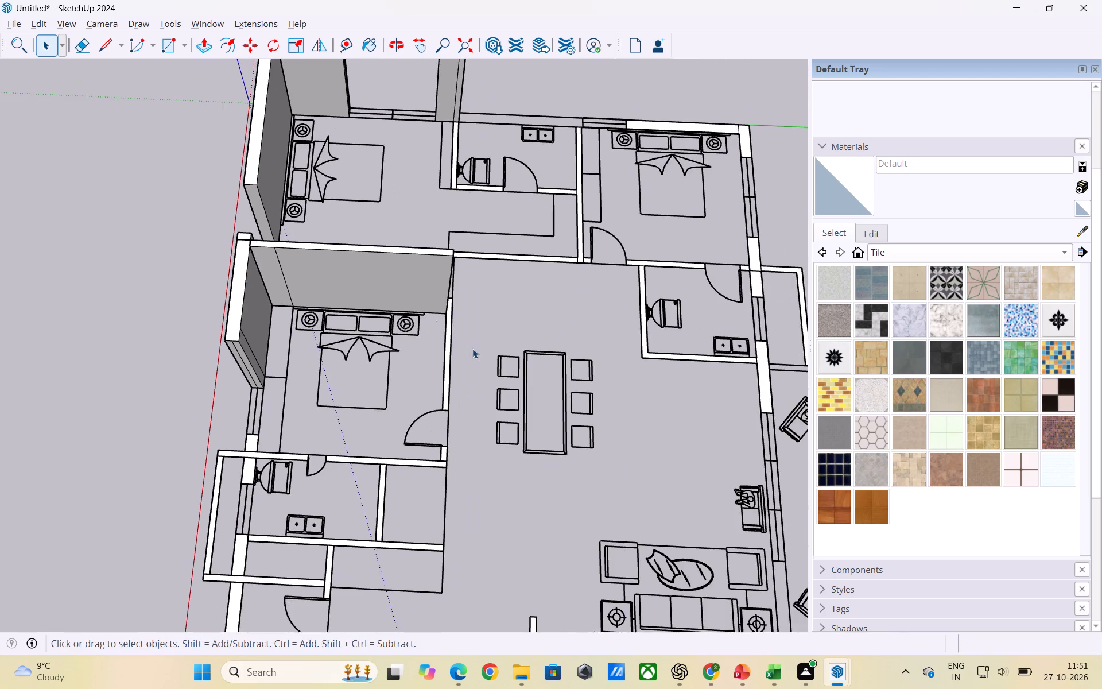
scroll(474, 349, up, 2)
middle_drag(475, 354, 375, 348)
scroll(456, 359, up, 2)
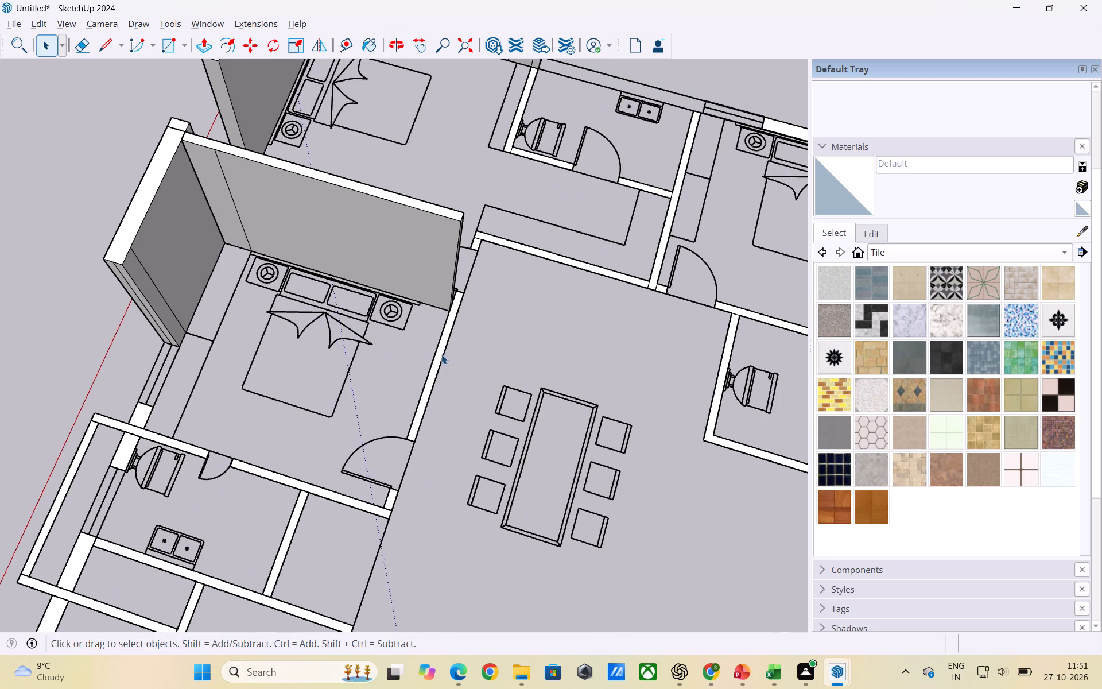
triple_click(441, 354)
key(p)
click(439, 354)
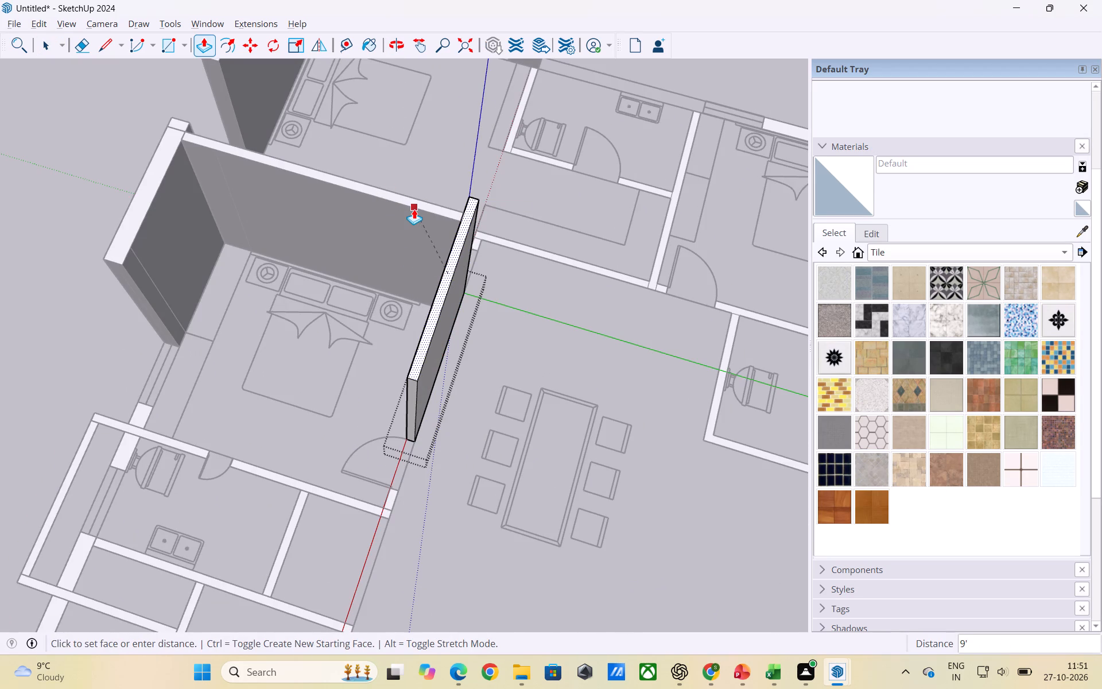
scroll(414, 209, up, 4)
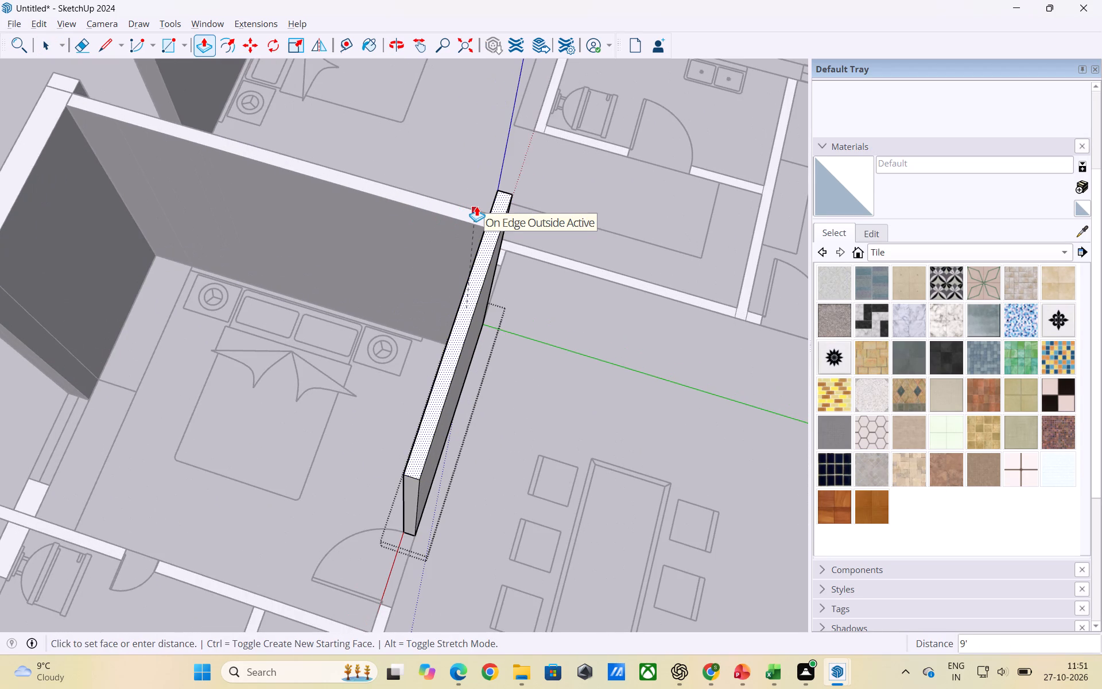
text(9')
key(Return)
key(space)
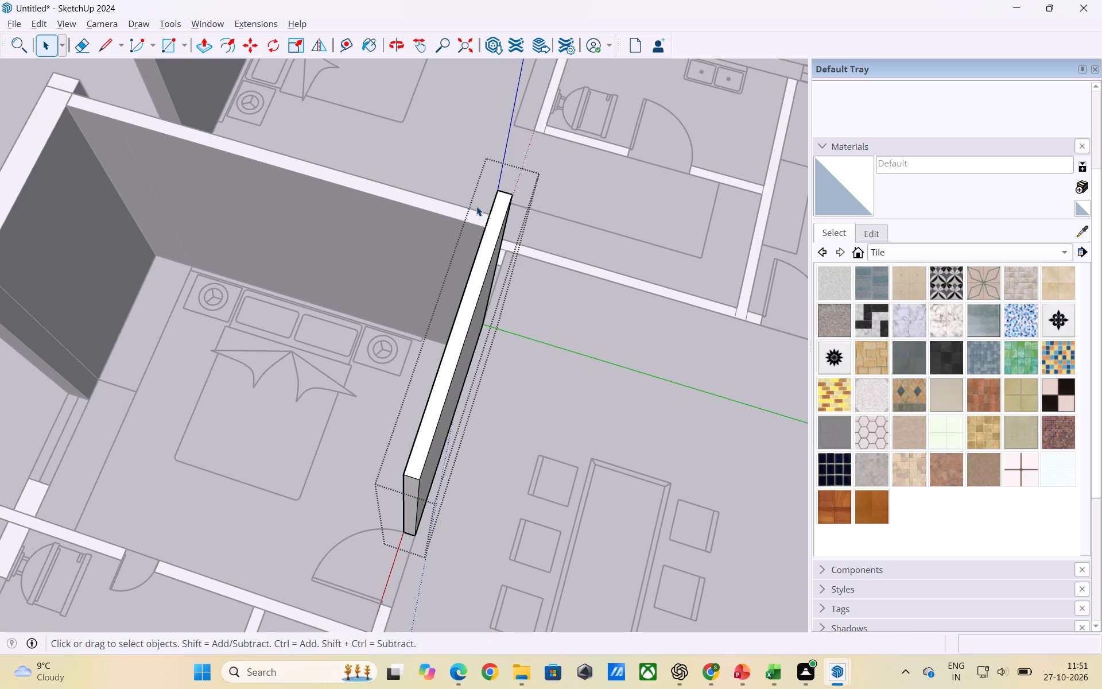
click(685, 331)
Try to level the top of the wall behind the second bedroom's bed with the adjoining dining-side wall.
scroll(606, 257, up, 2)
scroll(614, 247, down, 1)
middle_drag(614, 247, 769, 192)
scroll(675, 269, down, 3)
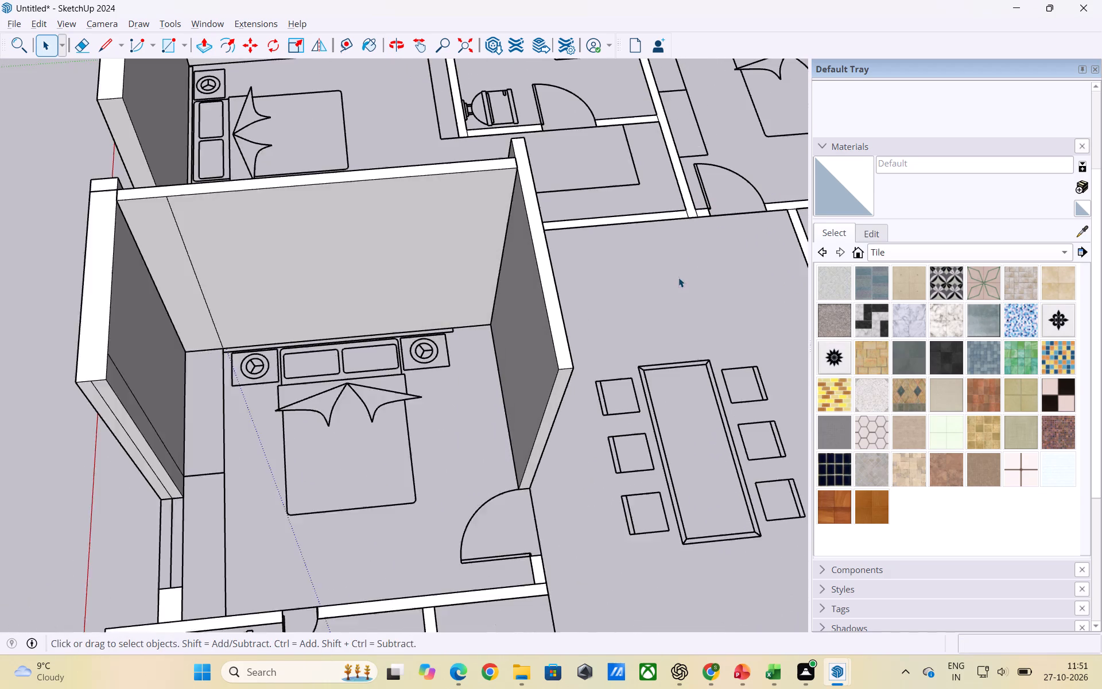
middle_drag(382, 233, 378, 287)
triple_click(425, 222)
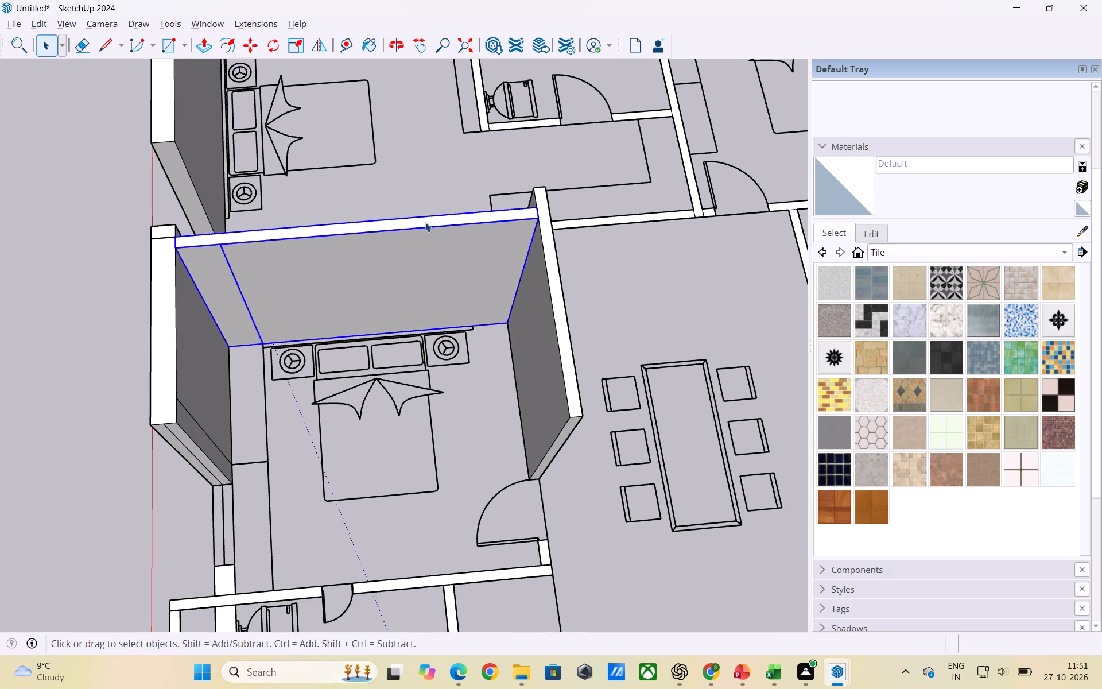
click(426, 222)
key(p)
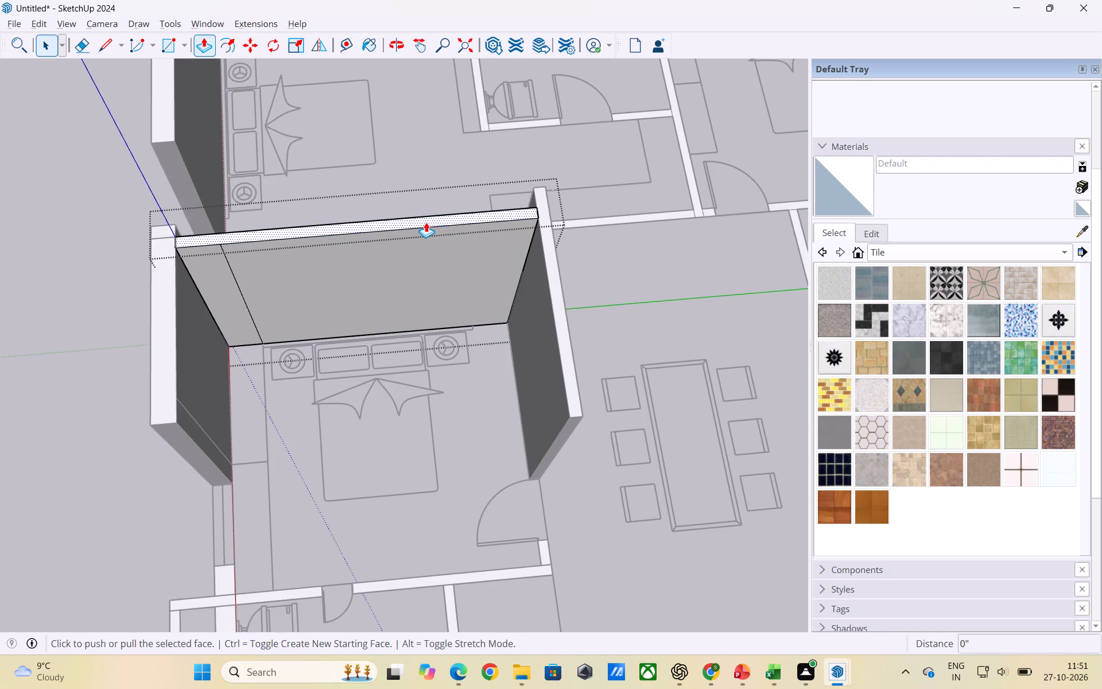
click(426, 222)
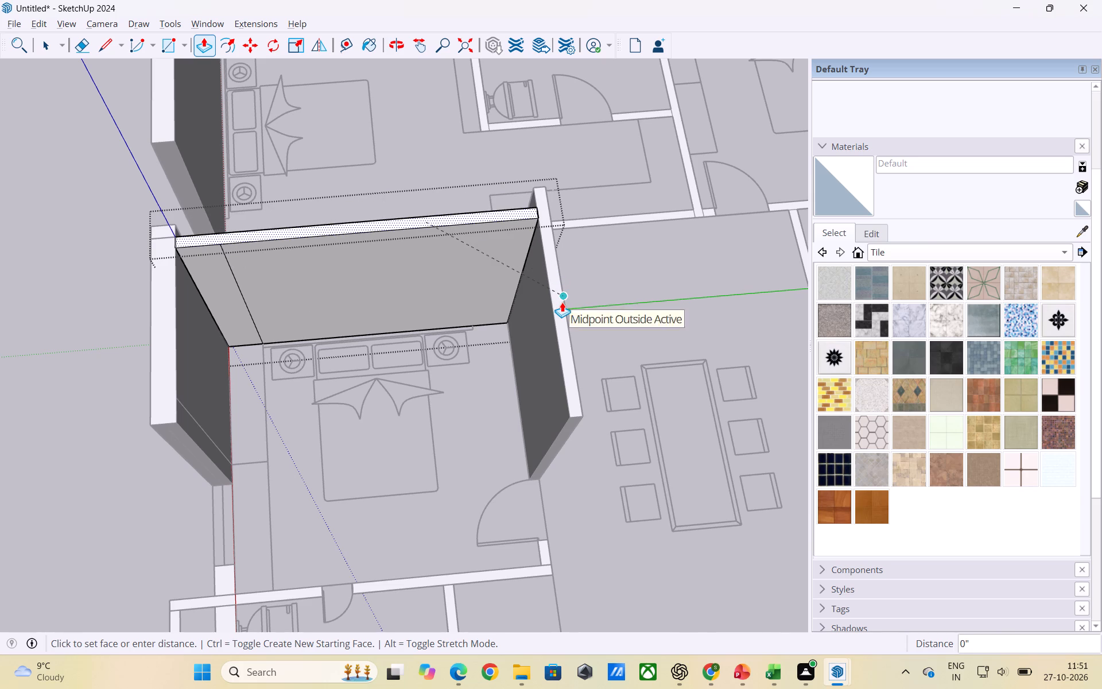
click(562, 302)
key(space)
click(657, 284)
Extrude the short wall segment beside the second bedroom's entrance door 9', matching the dining-side wall.
scroll(547, 279, down, 6)
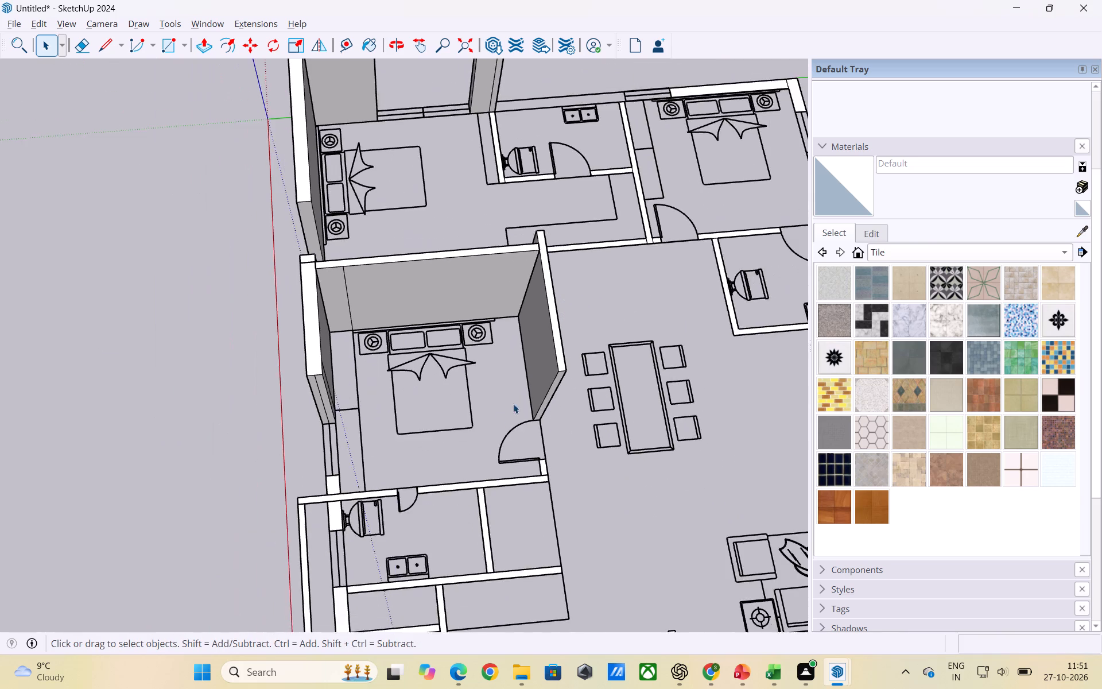
scroll(379, 474, up, 3)
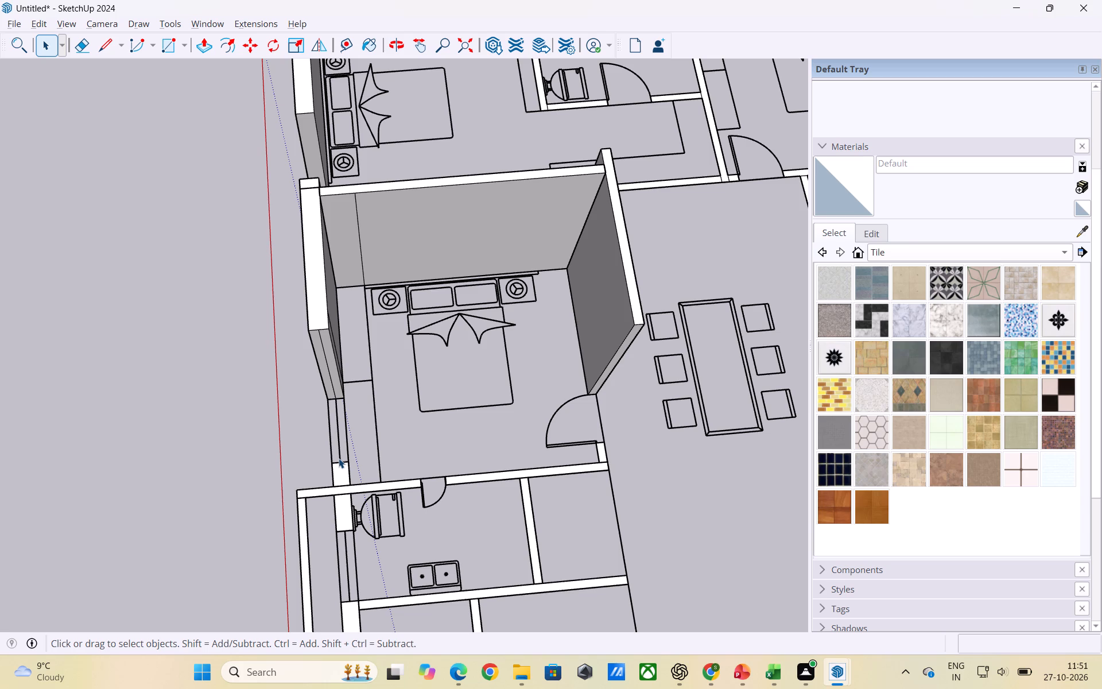
scroll(326, 449, down, 2)
scroll(542, 455, up, 2)
double_click(568, 451)
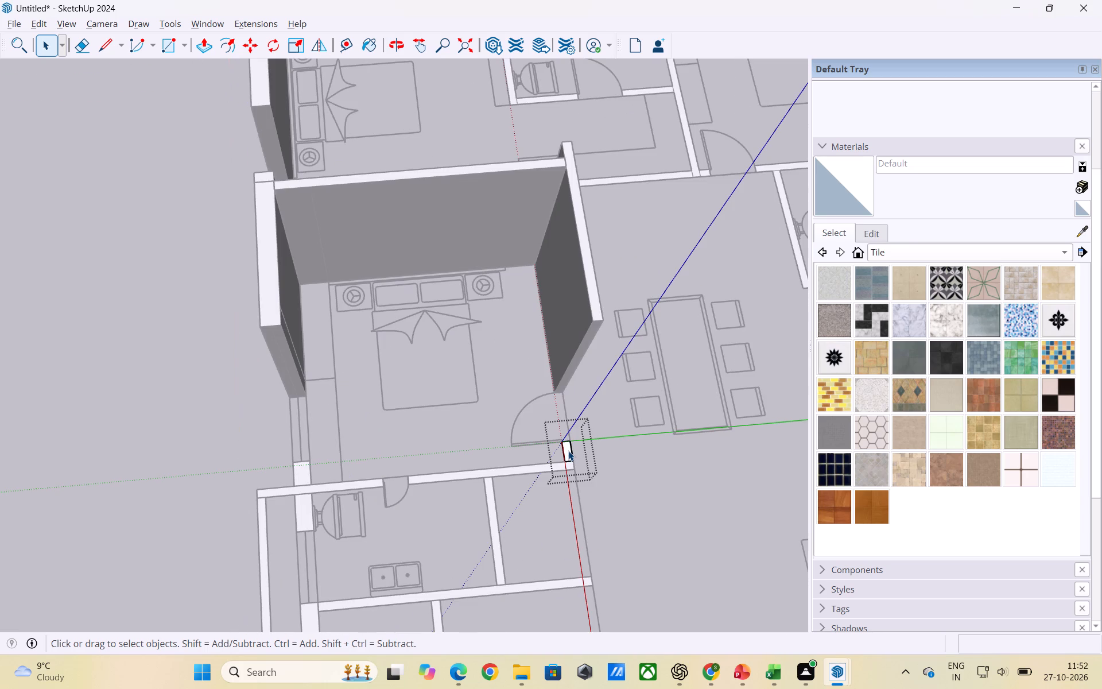
key(p)
click(568, 451)
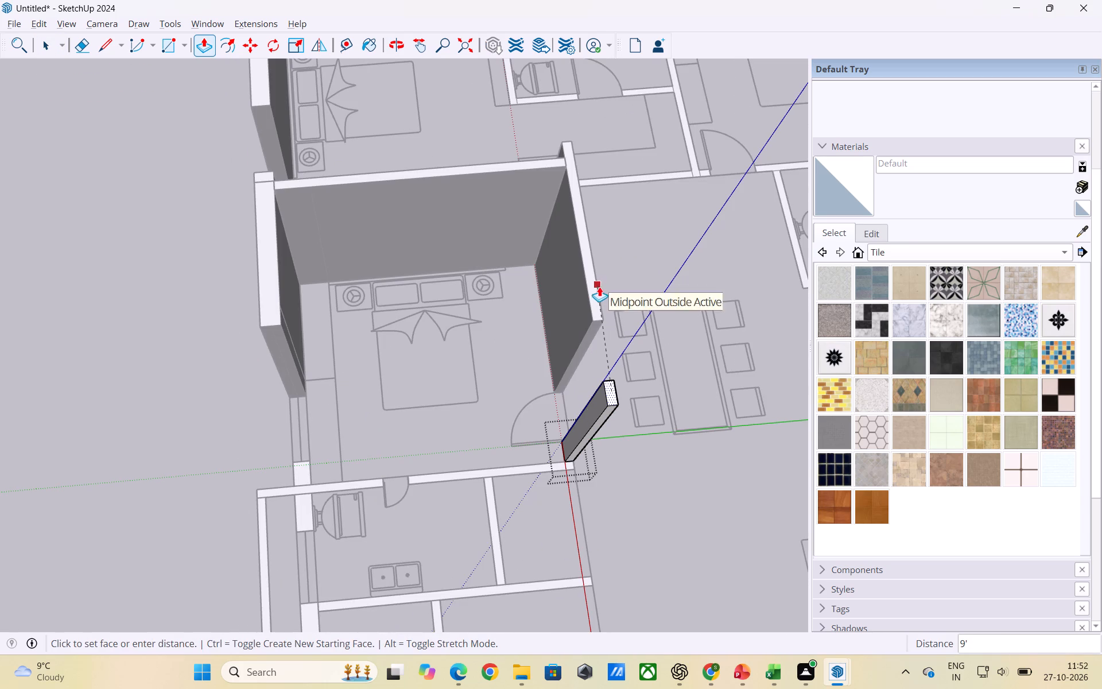
click(595, 292)
key(space)
click(684, 506)
Extrude the short outer wall segment between the second bedroom's window and the bathroom partition 9' up.
scroll(694, 444, down, 2)
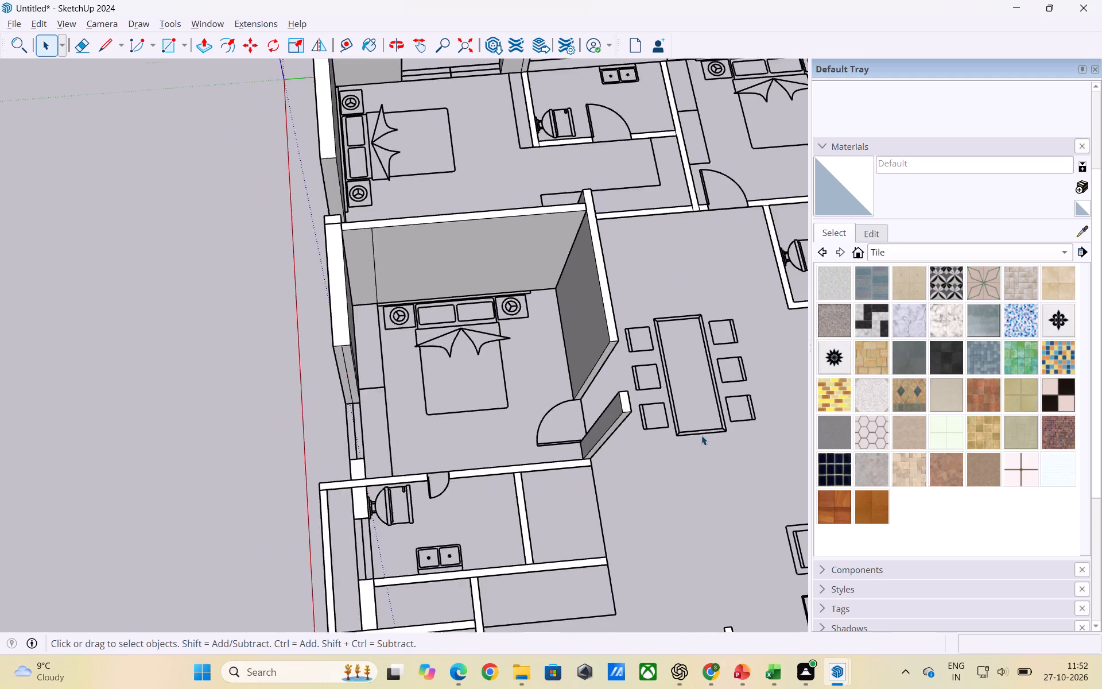
scroll(701, 435, down, 2)
scroll(355, 475, up, 5)
double_click(412, 471)
click(412, 471)
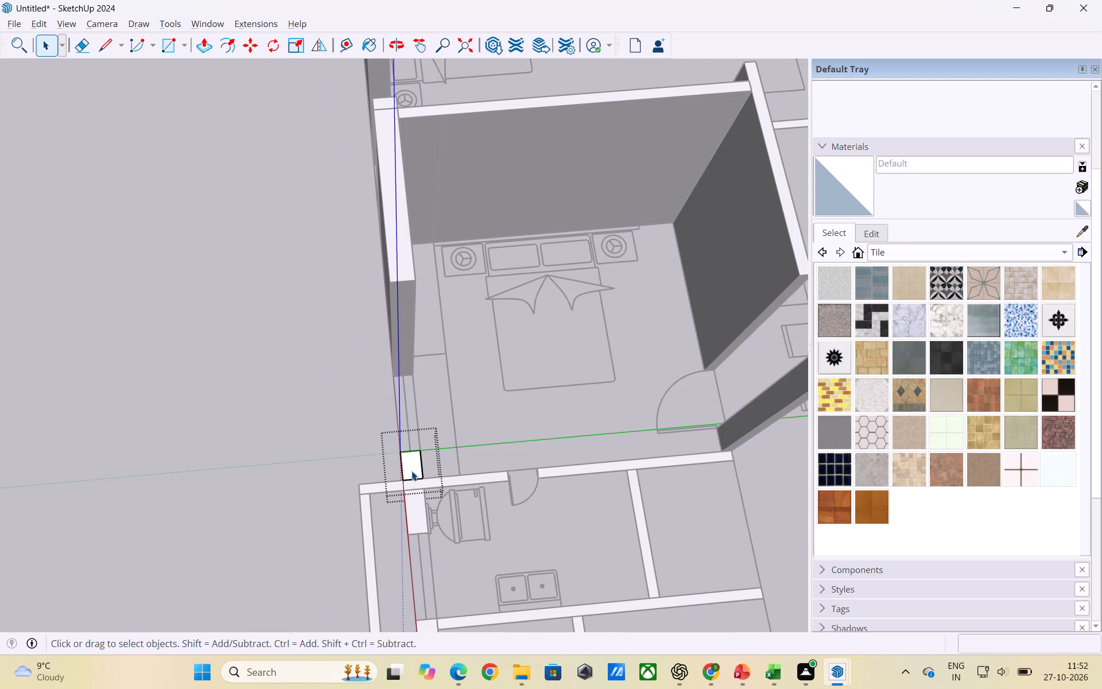
key(p)
click(412, 471)
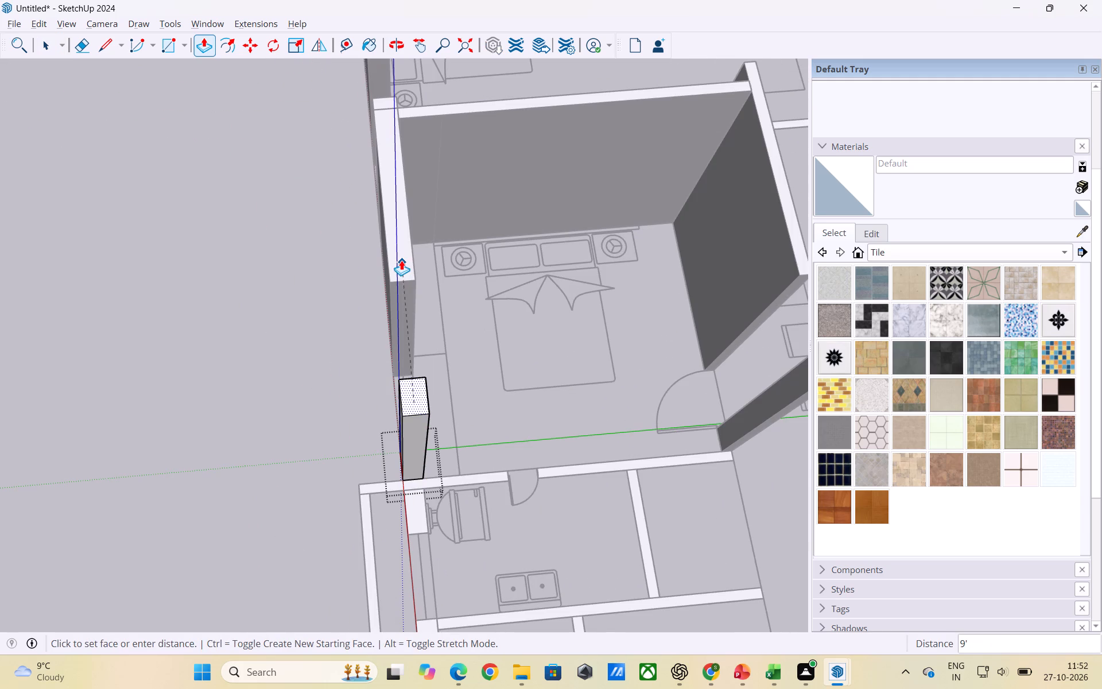
click(400, 253)
key(space)
click(232, 293)
Extrude the partition between the second bedroom and its bathroom 9', from the outer projection to the bathroom door.
scroll(492, 340, down, 5)
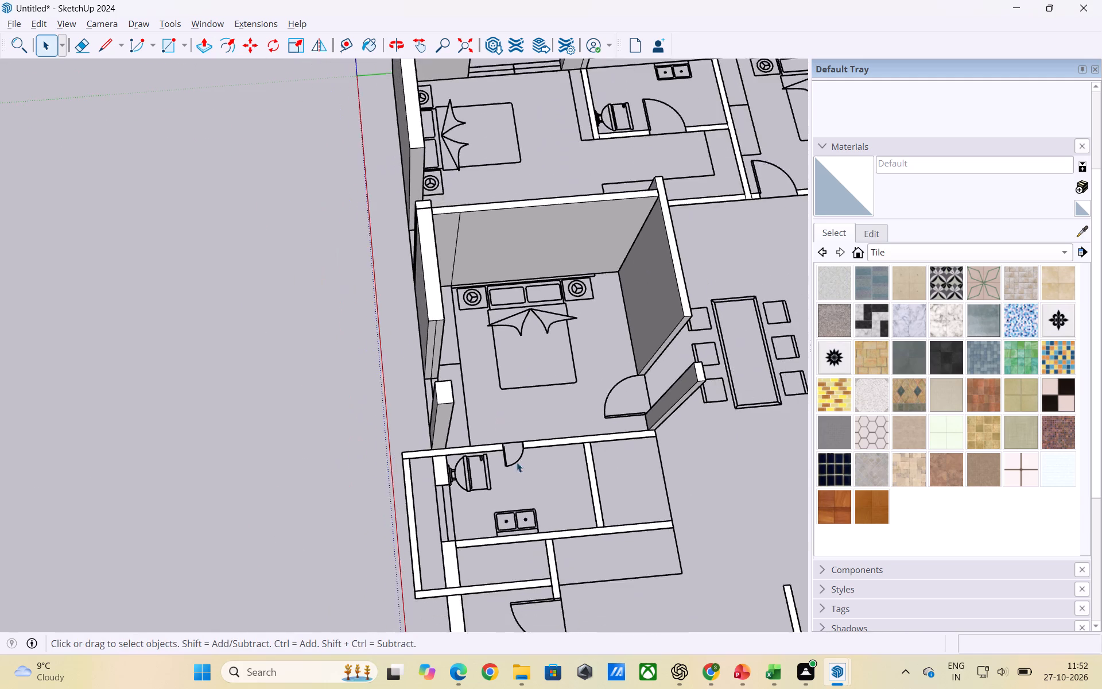
middle_drag(554, 483, 383, 467)
scroll(410, 455, up, 3)
scroll(387, 459, down, 7)
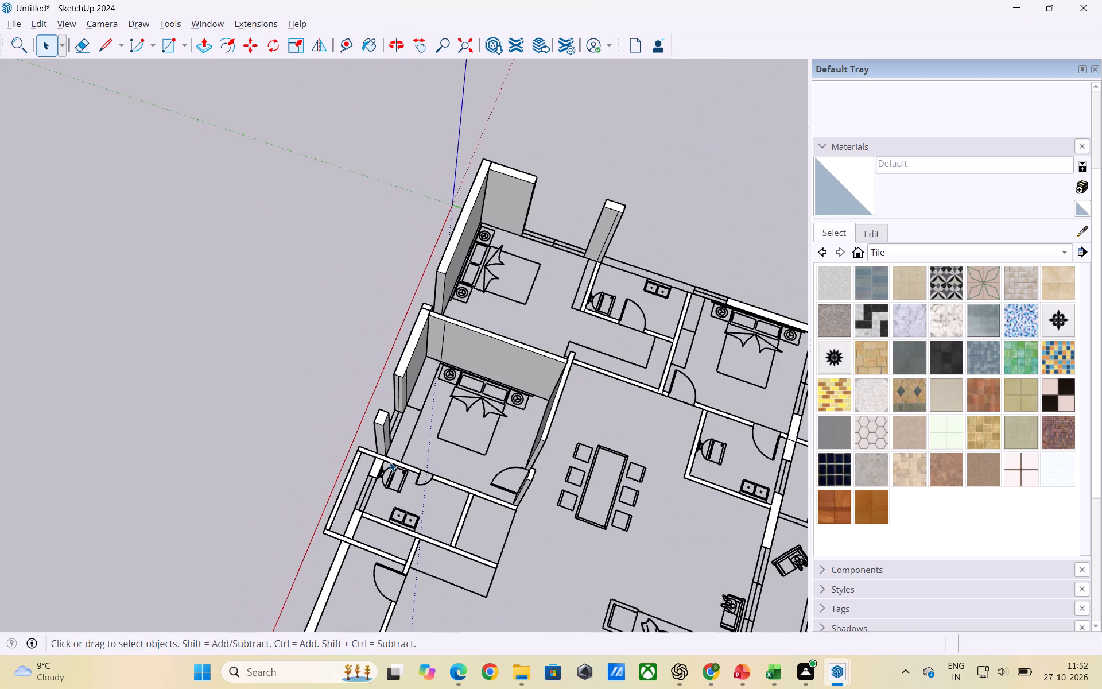
scroll(391, 463, down, 2)
middle_drag(499, 498, 339, 474)
scroll(424, 491, up, 3)
scroll(436, 493, down, 4)
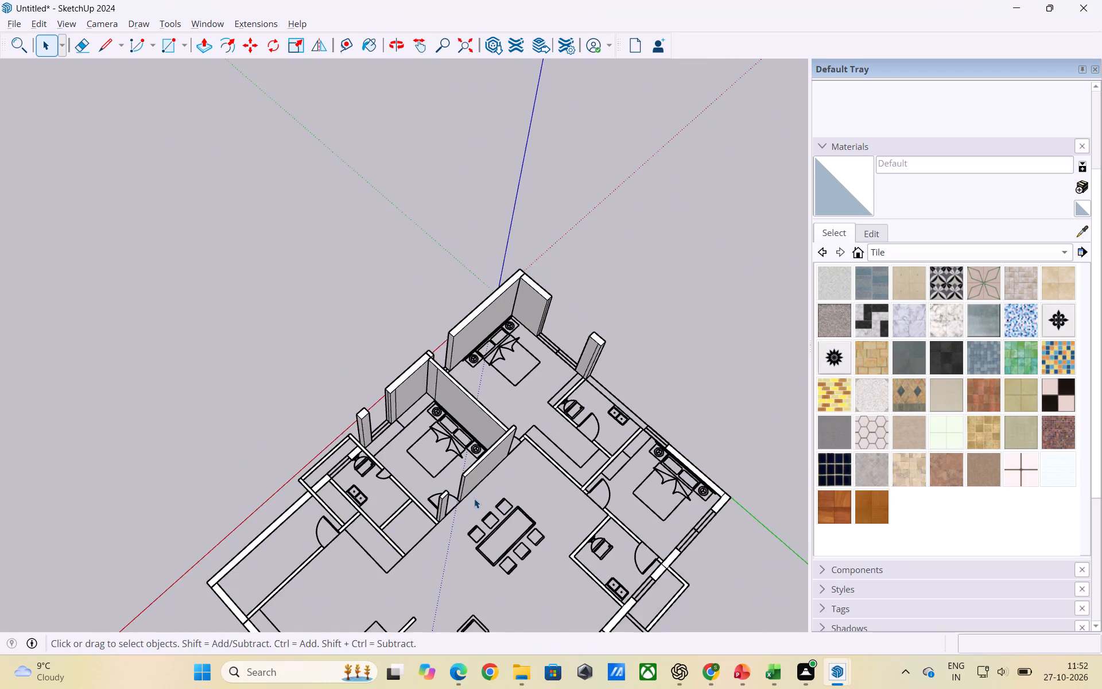
scroll(477, 498, down, 3)
middle_drag(512, 500, 347, 499)
scroll(474, 475, down, 1)
scroll(480, 482, up, 2)
scroll(584, 494, down, 1)
scroll(614, 506, up, 1)
scroll(653, 490, down, 2)
scroll(286, 421, up, 12)
scroll(418, 434, up, 4)
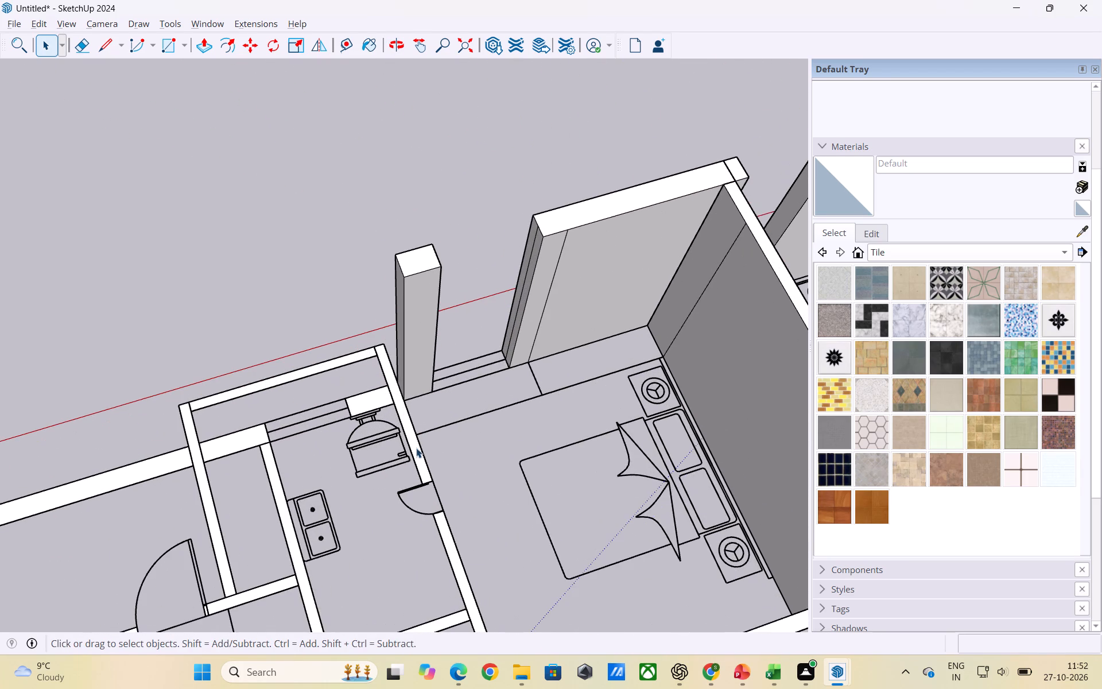
double_click(416, 450)
click(416, 450)
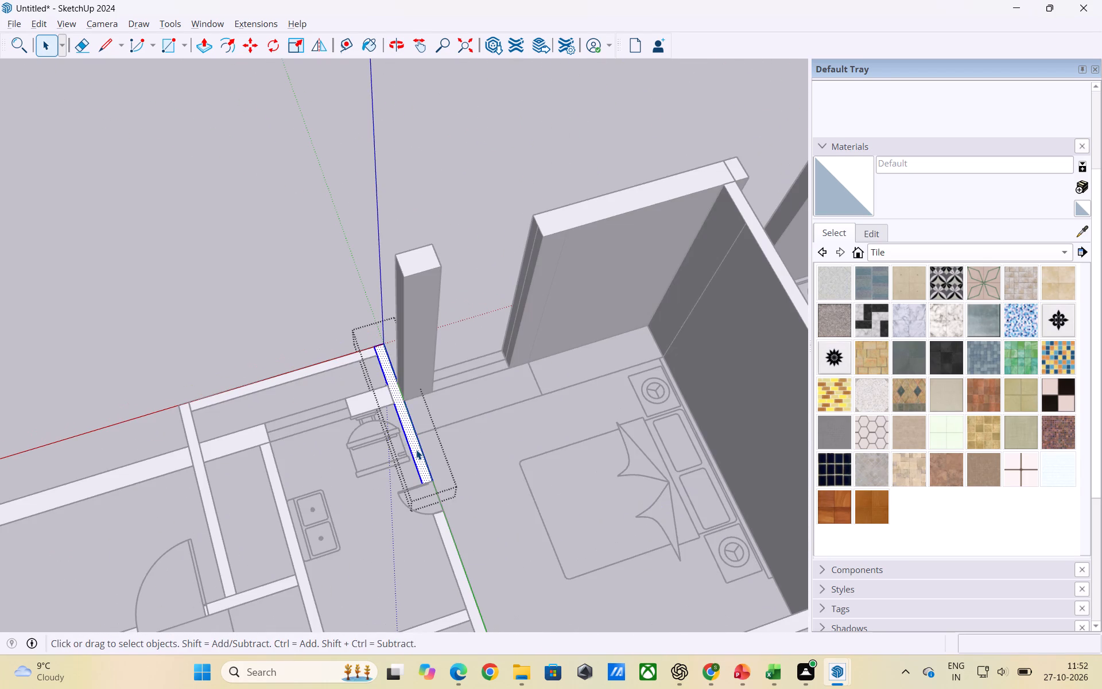
key(p)
click(416, 450)
click(572, 215)
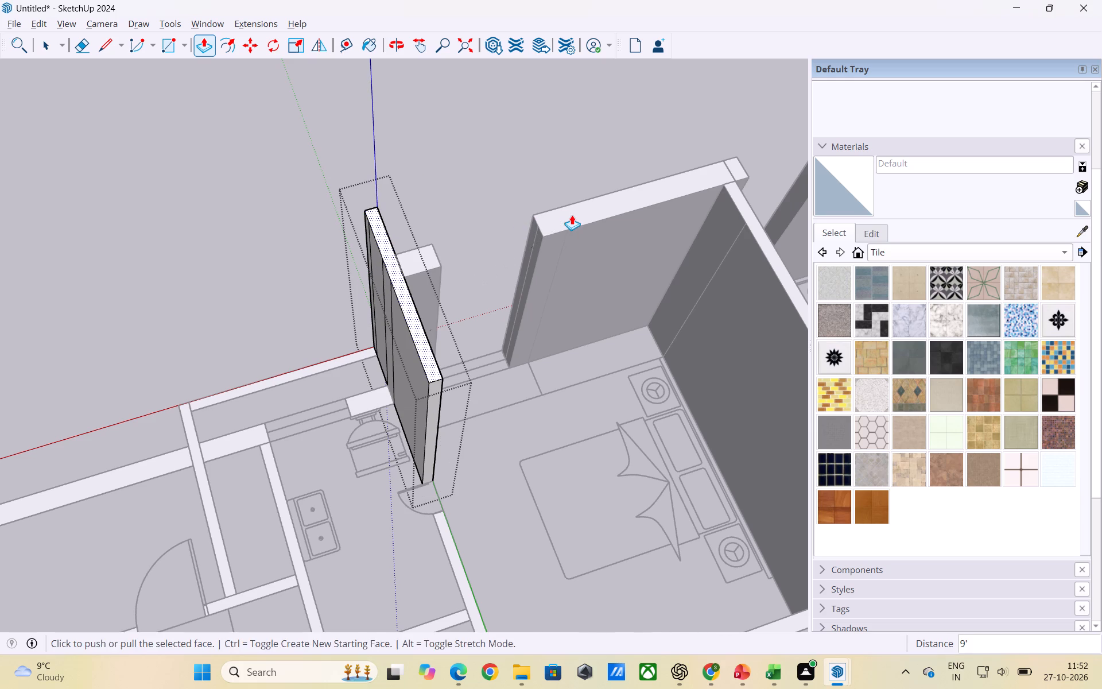
key(space)
click(515, 409)
Inspect the raised walls around the second bedroom and the remaining flat wall segments of its bathroom.
scroll(542, 419, down, 3)
middle_drag(377, 450, 246, 395)
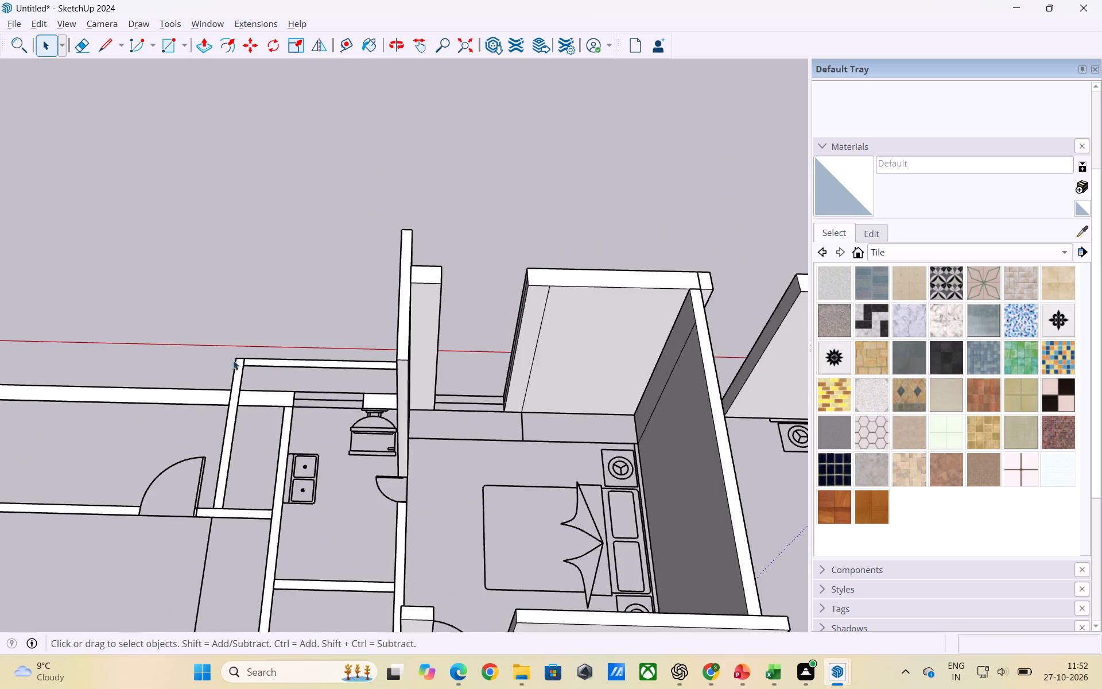
scroll(544, 431, up, 4)
scroll(526, 466, down, 7)
middle_drag(426, 423, 410, 296)
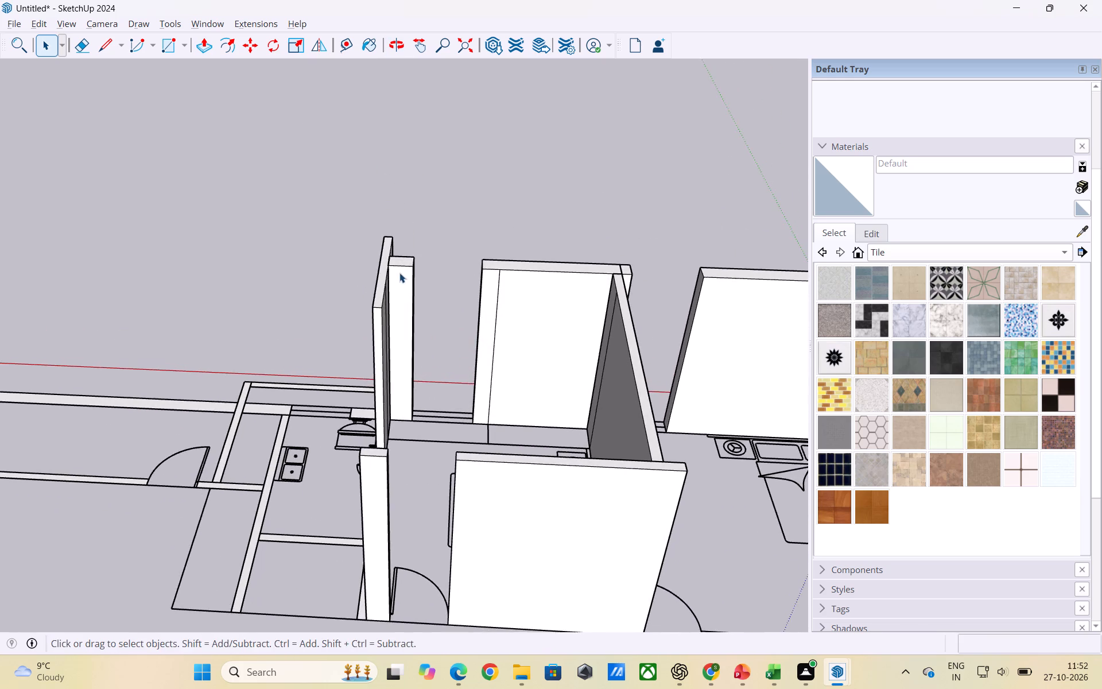
scroll(403, 335, up, 3)
scroll(359, 355, down, 2)
middle_drag(364, 359, 453, 389)
scroll(417, 341, down, 9)
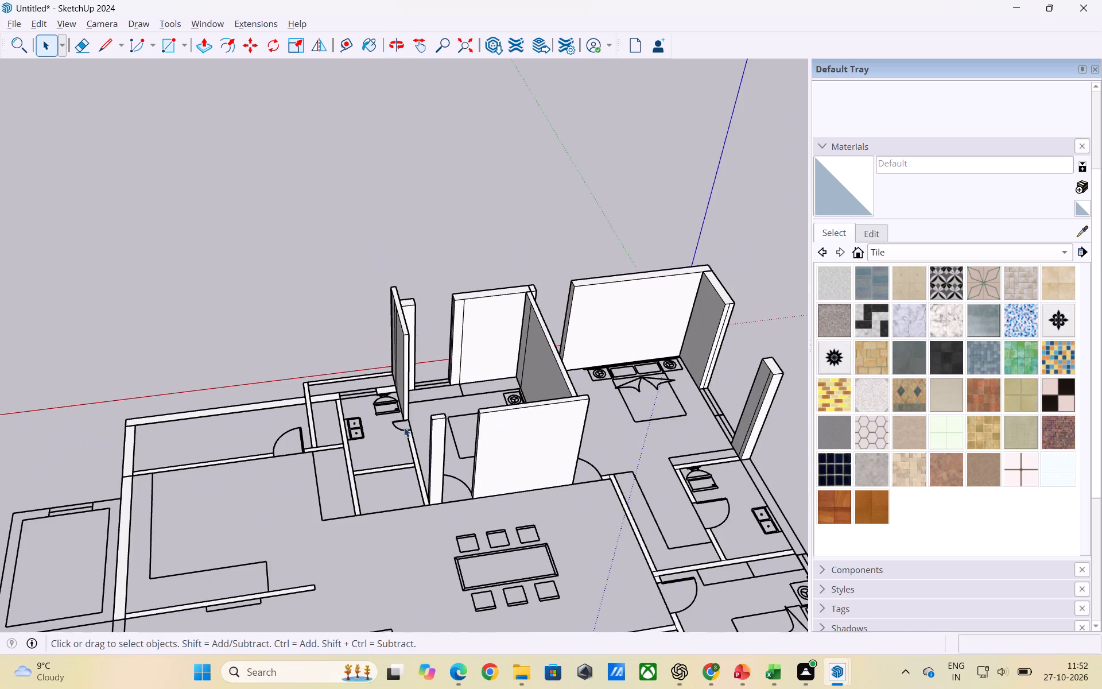
Extrude the remaining partition between the second bedroom and its bathroom, from the bathroom door to the dining side, 9' up.
middle_drag(404, 427, 395, 574)
scroll(426, 438, up, 7)
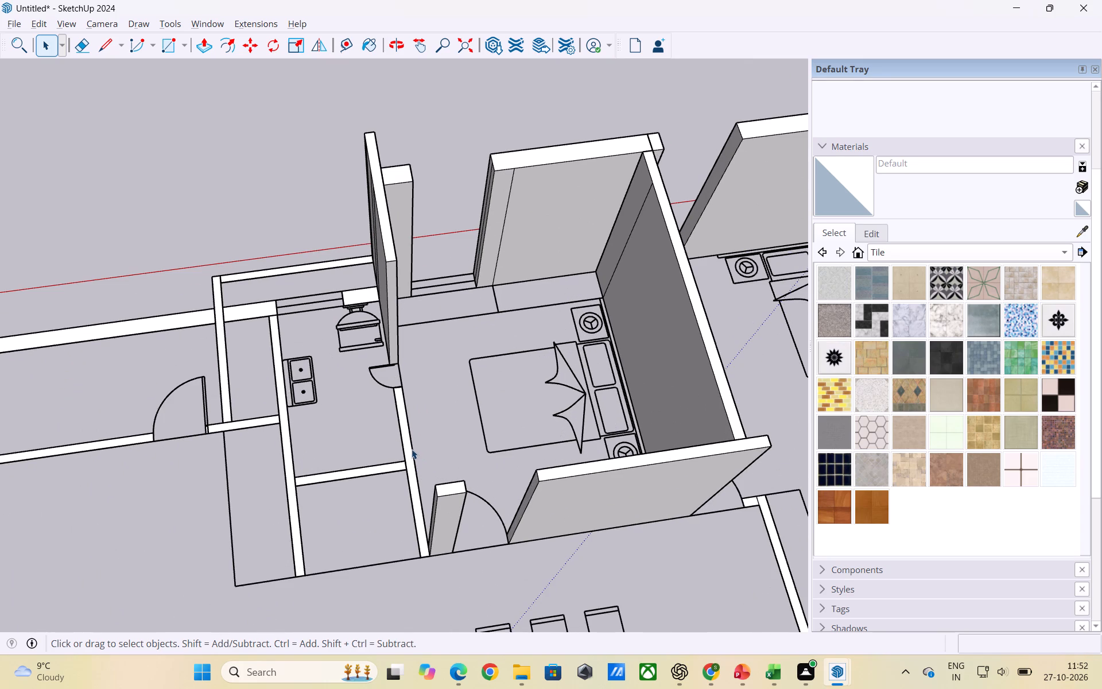
triple_click(410, 450)
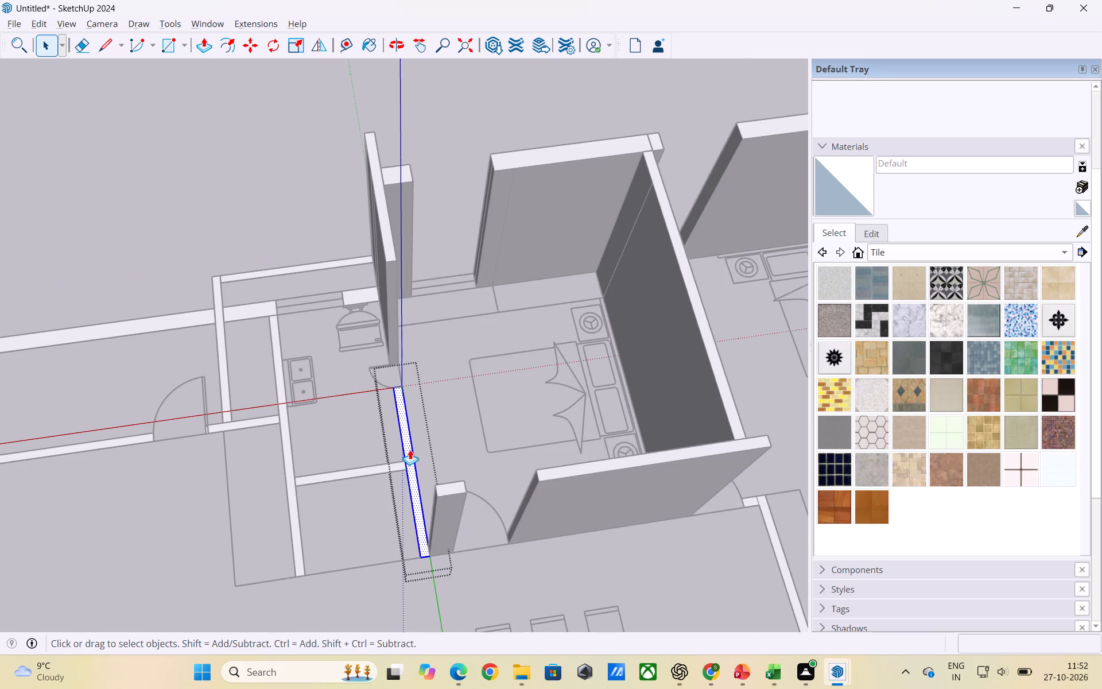
key(p)
click(410, 450)
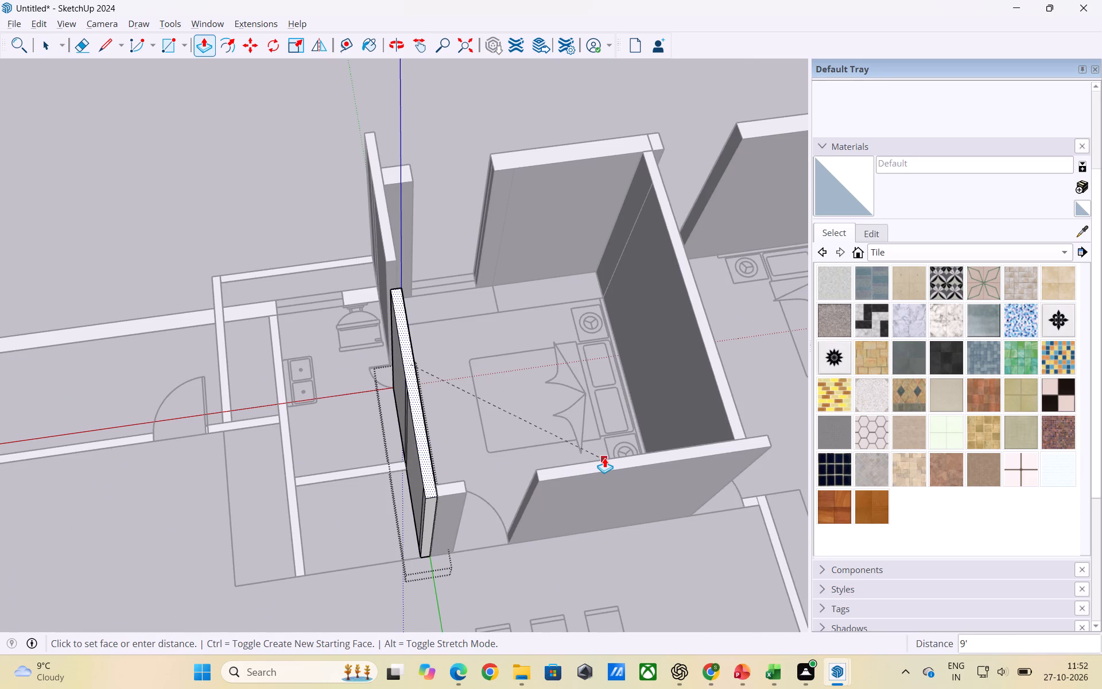
click(604, 458)
key(space)
click(469, 417)
Group the short outer wall segment behind the toilet in the second bedroom's bathroom.
scroll(478, 392, down, 1)
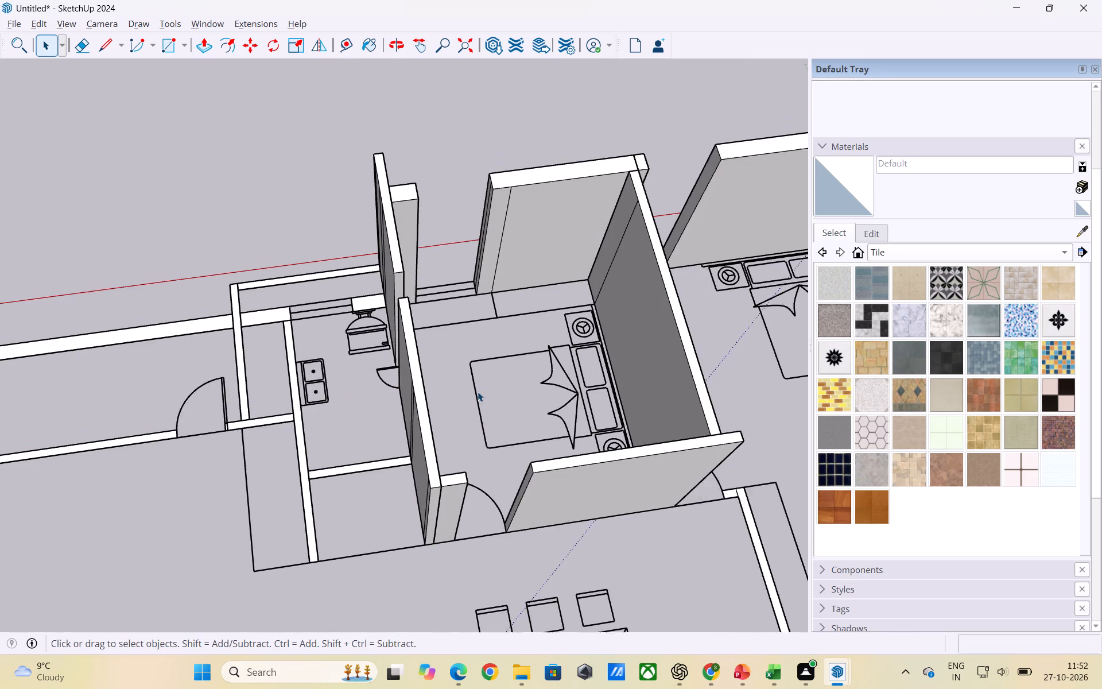
scroll(478, 392, down, 12)
middle_drag(505, 469, 382, 459)
scroll(541, 496, up, 3)
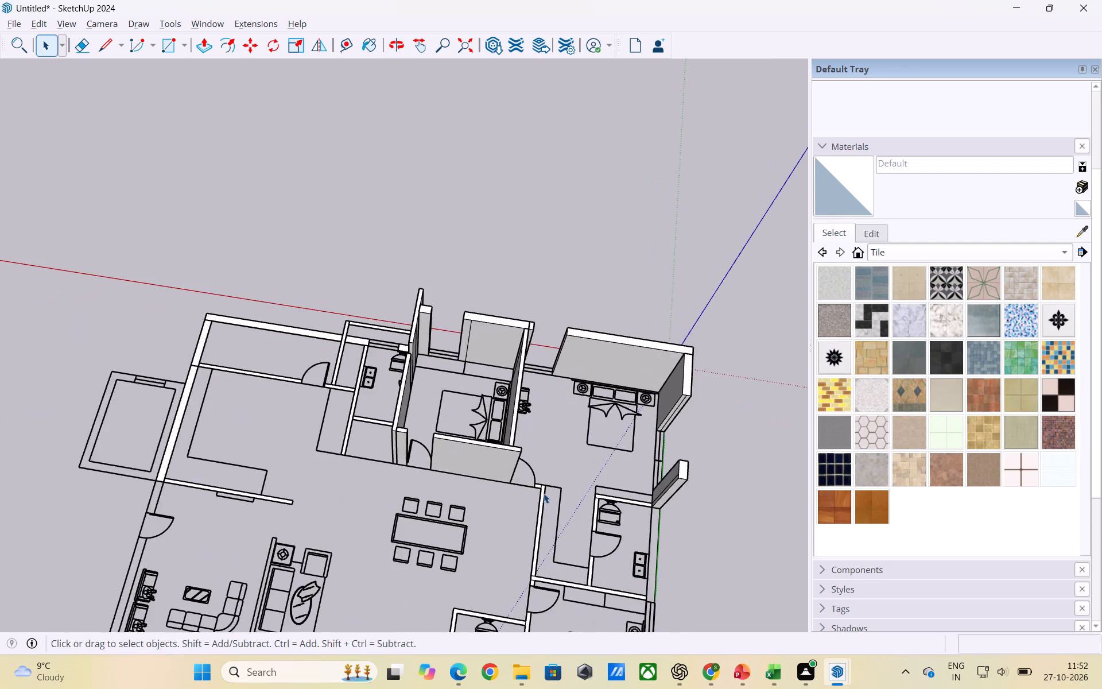
scroll(544, 493, up, 3)
middle_drag(525, 540, 664, 520)
scroll(514, 371, down, 6)
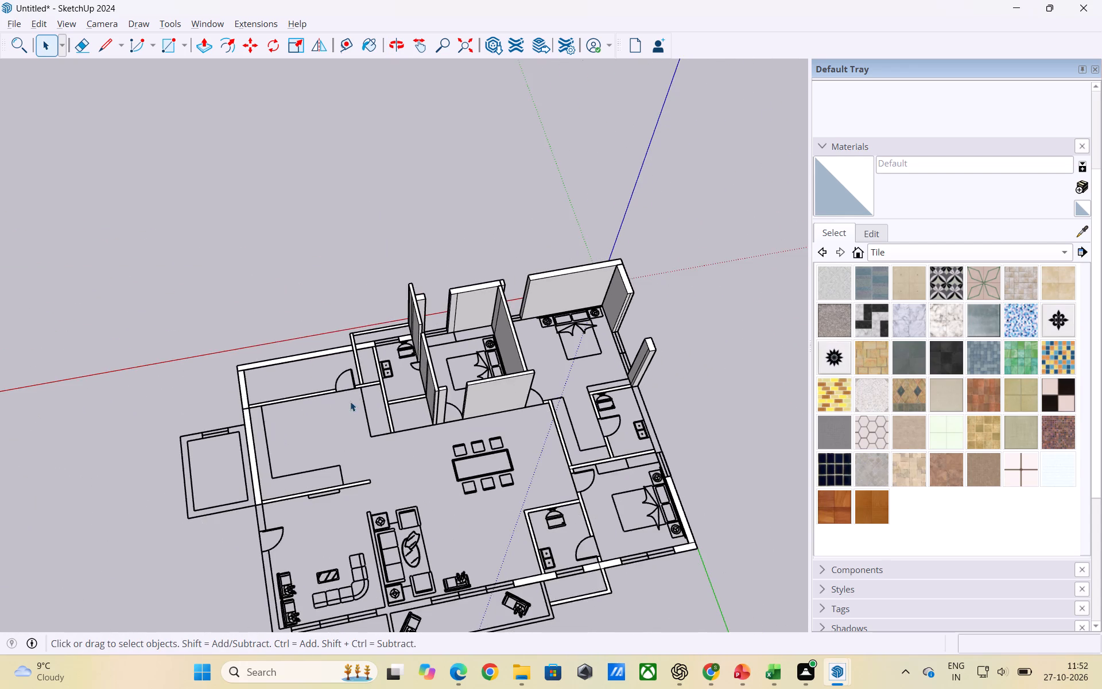
scroll(358, 320, up, 6)
middle_drag(422, 357, 428, 413)
scroll(420, 338, up, 5)
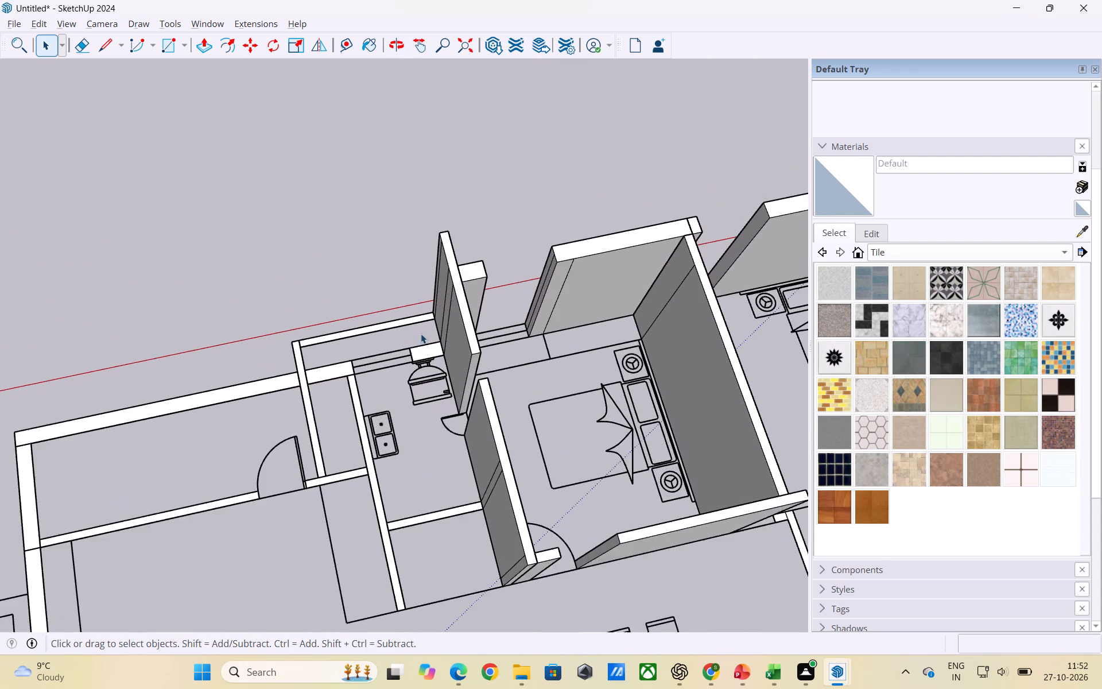
scroll(421, 334, up, 2)
middle_drag(432, 335, 439, 365)
double_click(427, 349)
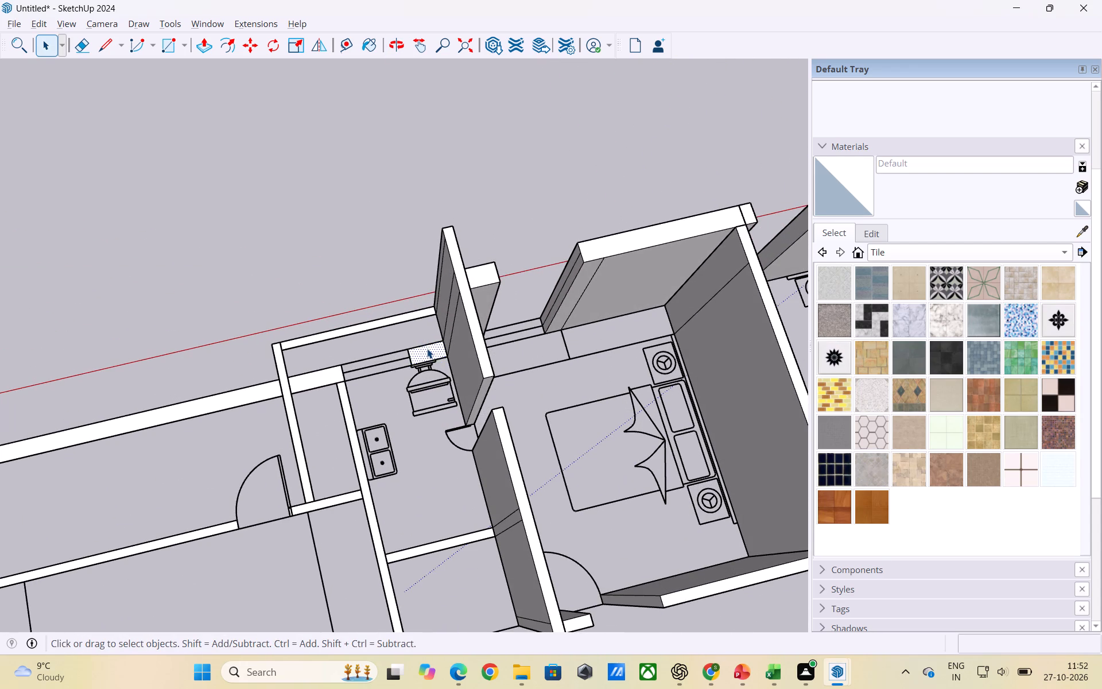
right_click(427, 353)
click(441, 484)
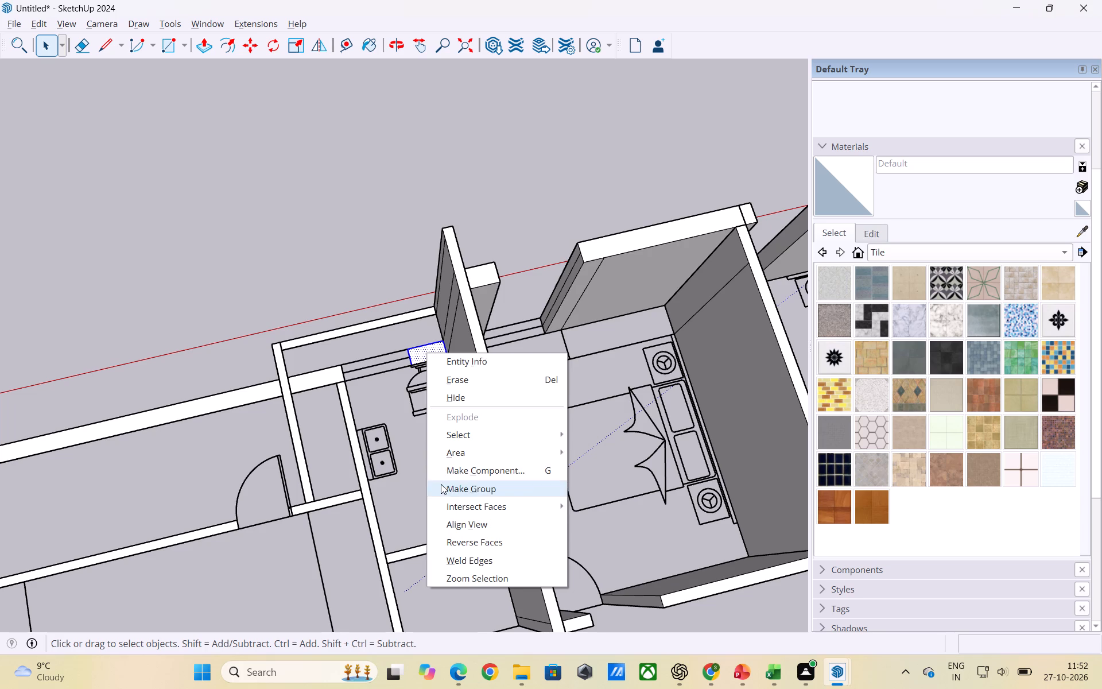
Extrude the grouped outer wall segment behind the toilet 9' up, matching the raised bathroom partition.
double_click(313, 384)
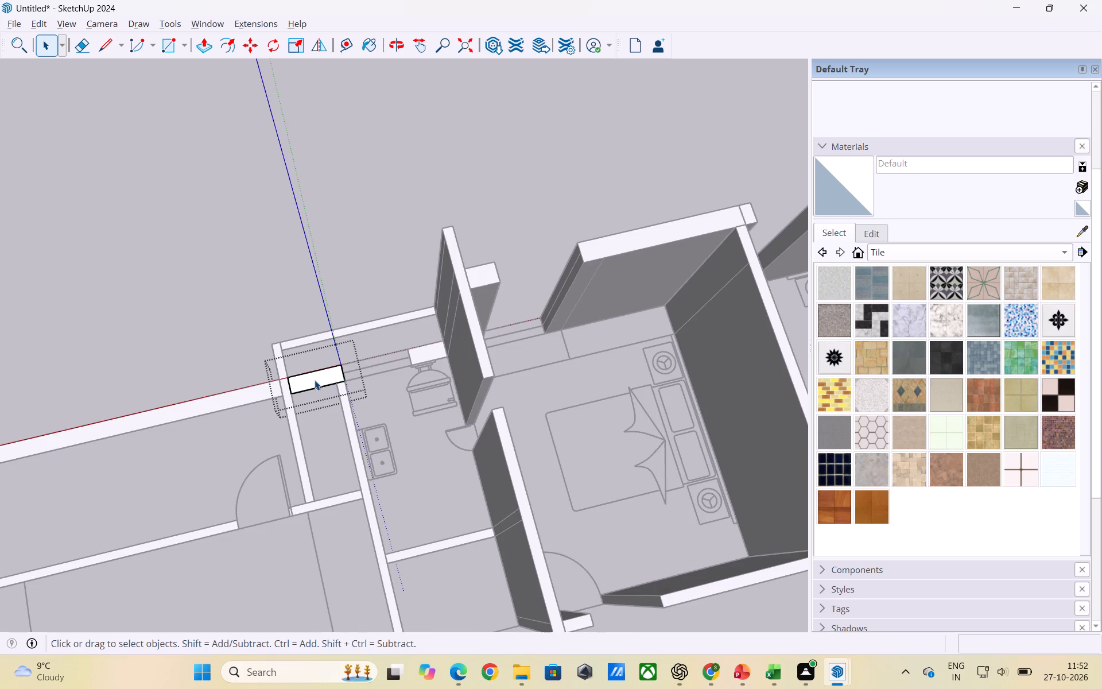
click(410, 451)
double_click(437, 353)
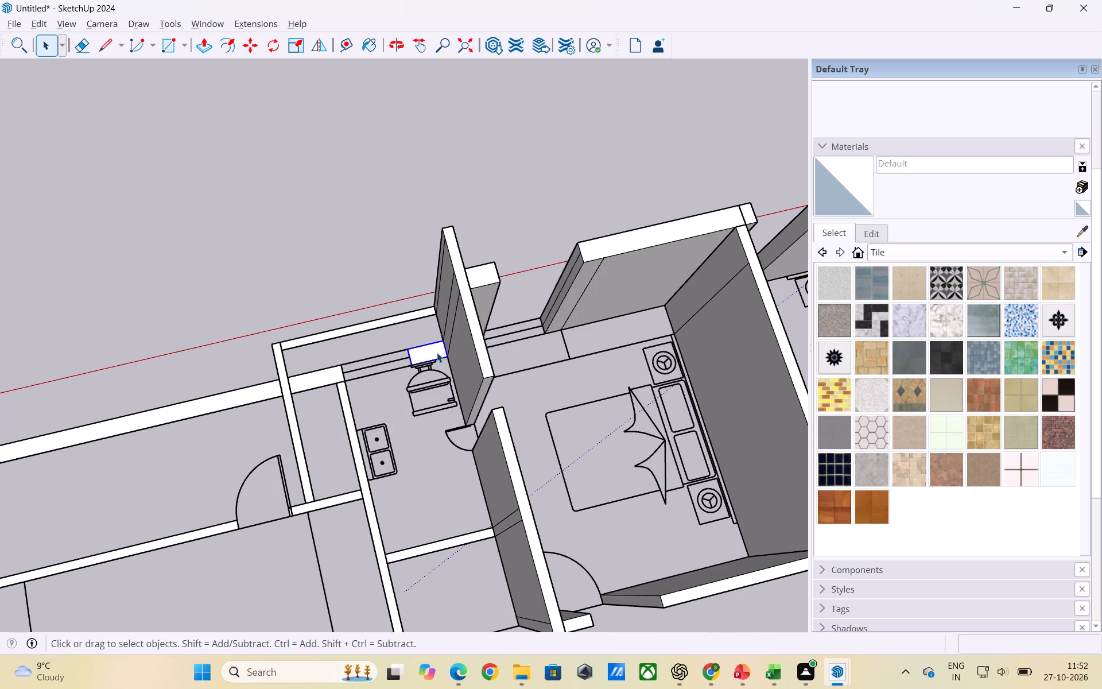
key(p)
click(437, 353)
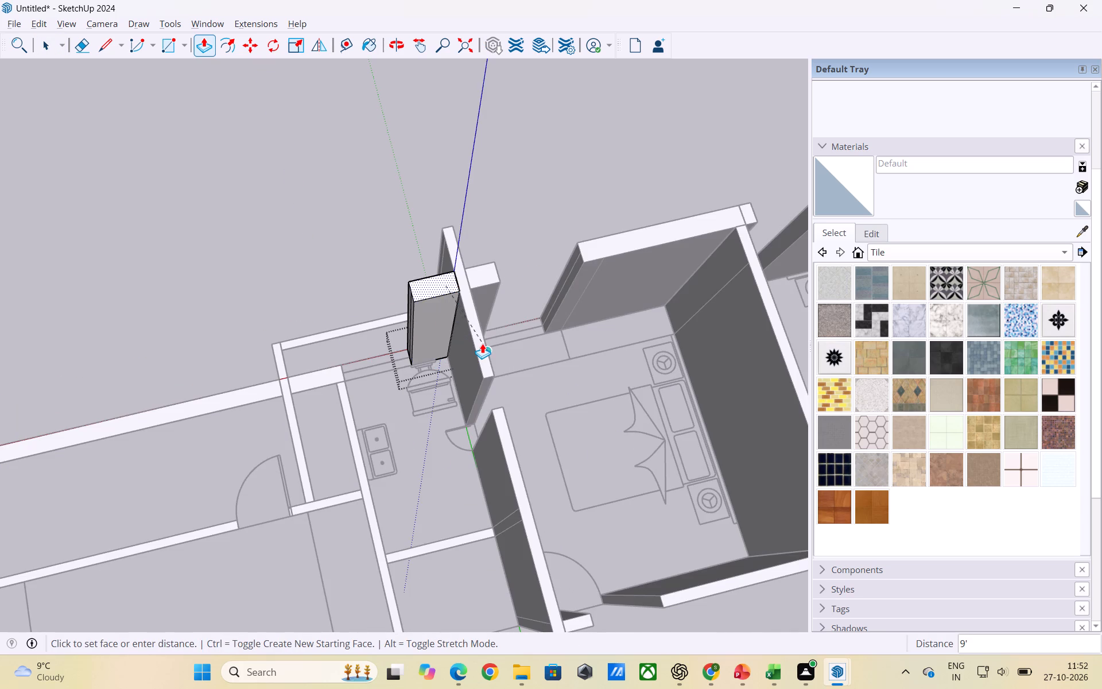
click(482, 343)
key(space)
click(276, 240)
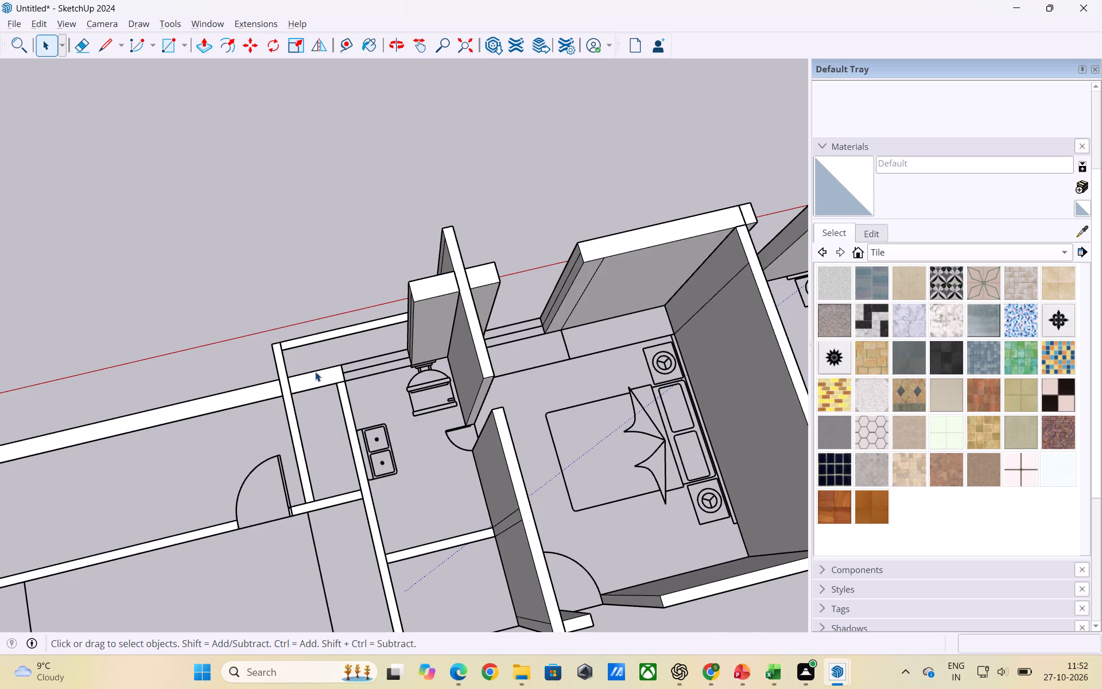
Extrude the short outer wall segment on the other side of the bathroom window to the raised partition's height.
triple_click(317, 375)
key(p)
click(318, 375)
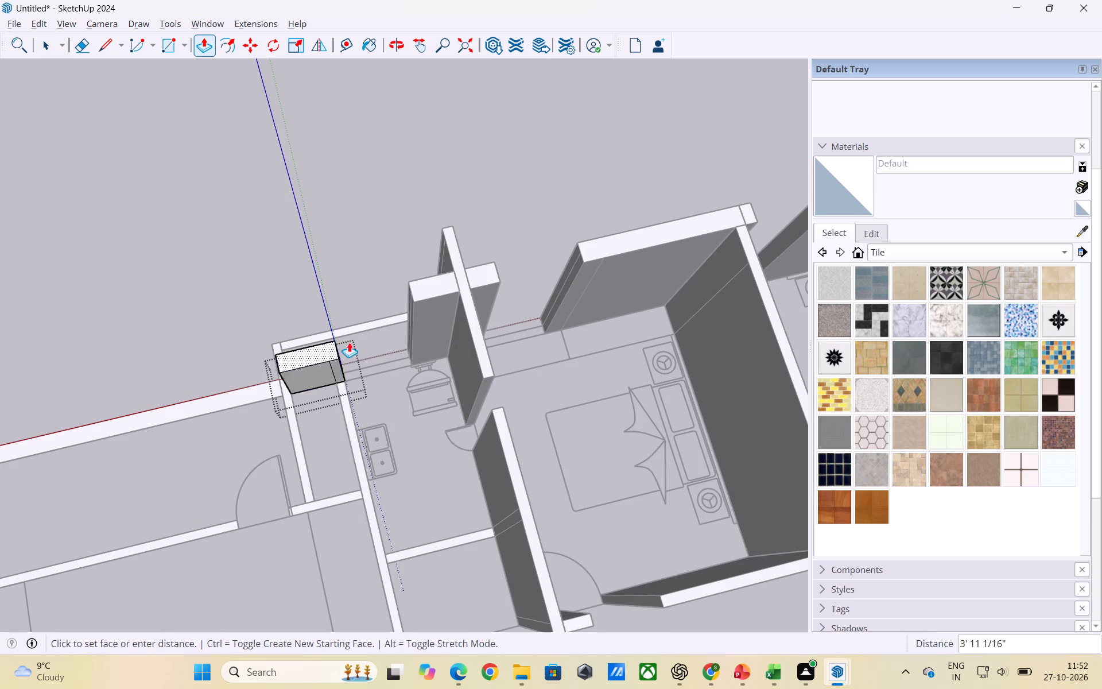
click(479, 336)
key(space)
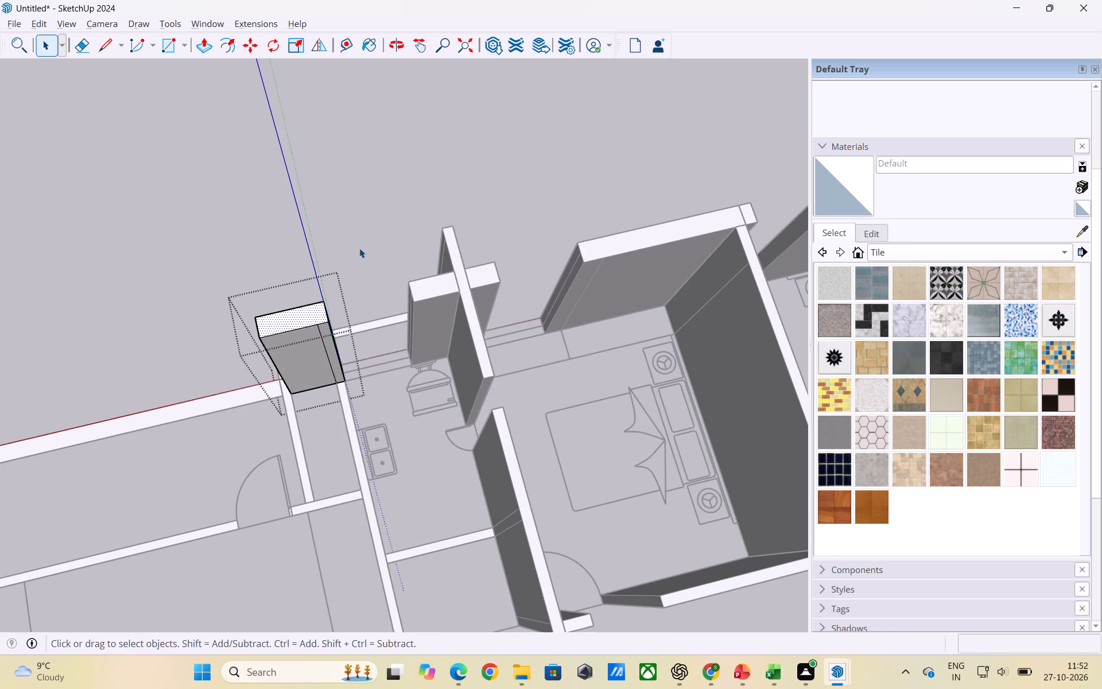
click(359, 241)
Extrude the long bathroom wall behind the washbasin, running from the outer wall to the dining side, 9' up.
scroll(424, 213, down, 5)
scroll(390, 405, up, 3)
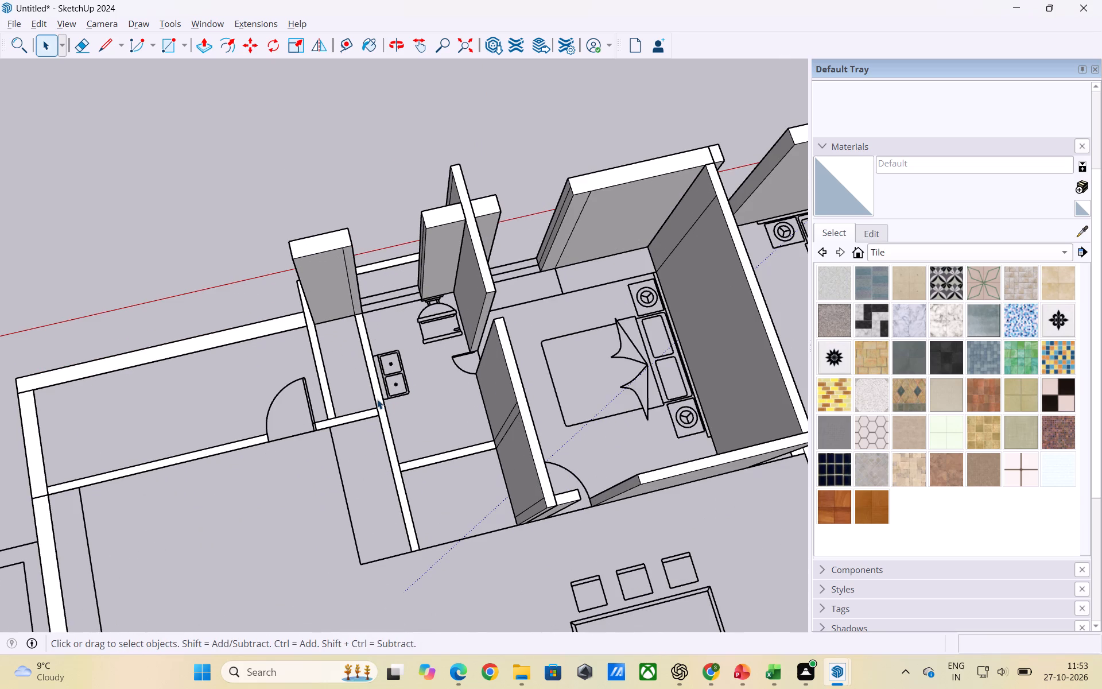
click(377, 399)
double_click(377, 399)
key(p)
click(377, 399)
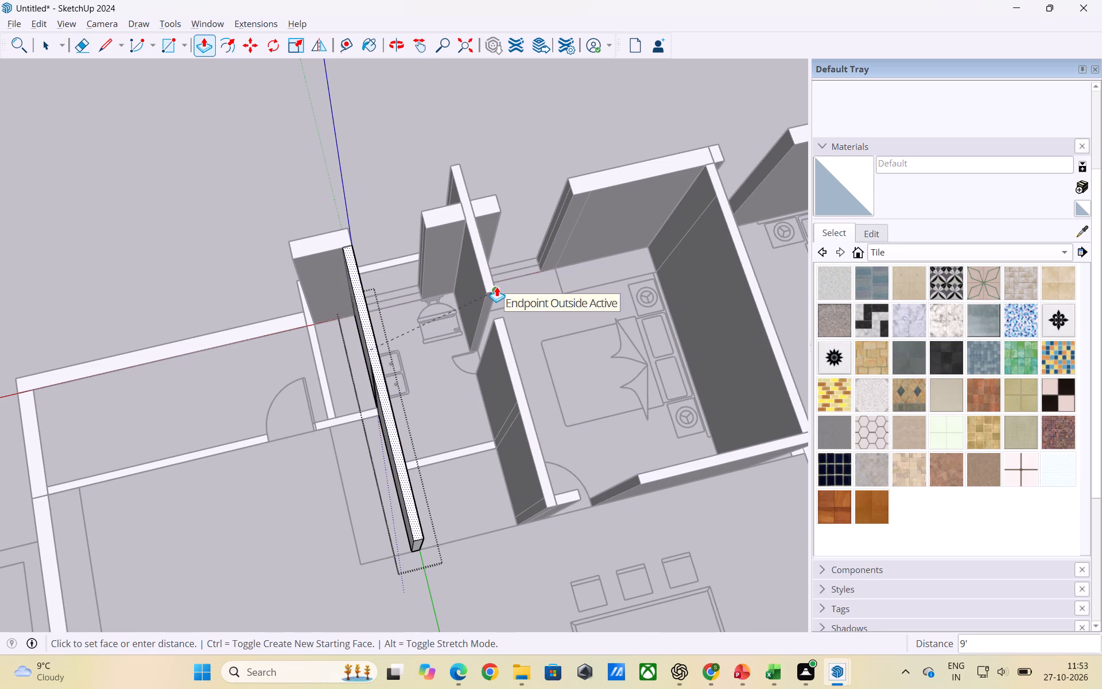
text(9')
key(Return)
key(space)
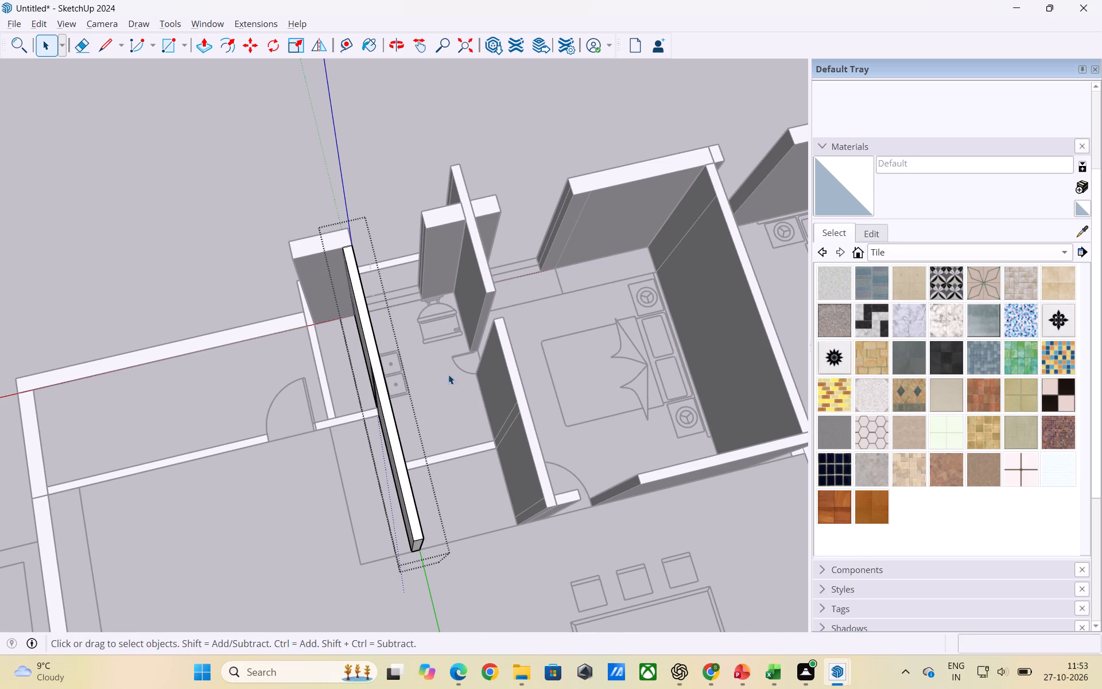
click(445, 389)
Extrude the cross wall between the bathroom and the recess facing the dining area to the height of the adjacent walls.
scroll(445, 389, down, 5)
middle_drag(476, 471, 367, 444)
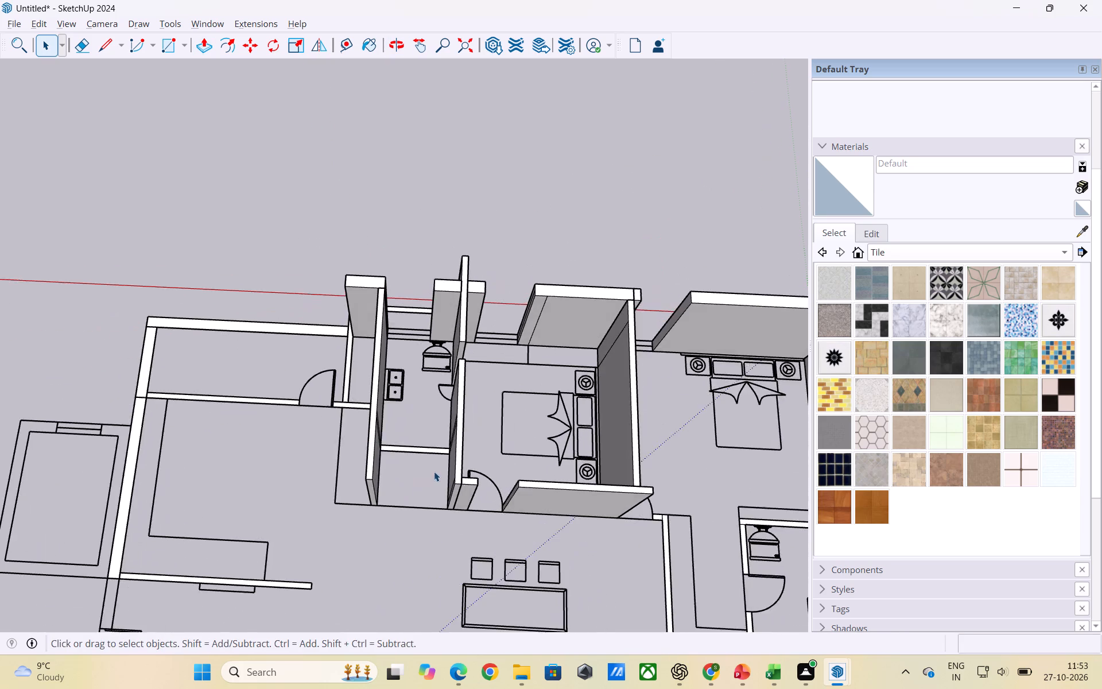
scroll(434, 471, up, 5)
middle_drag(422, 460, 426, 499)
scroll(390, 437, up, 3)
double_click(399, 441)
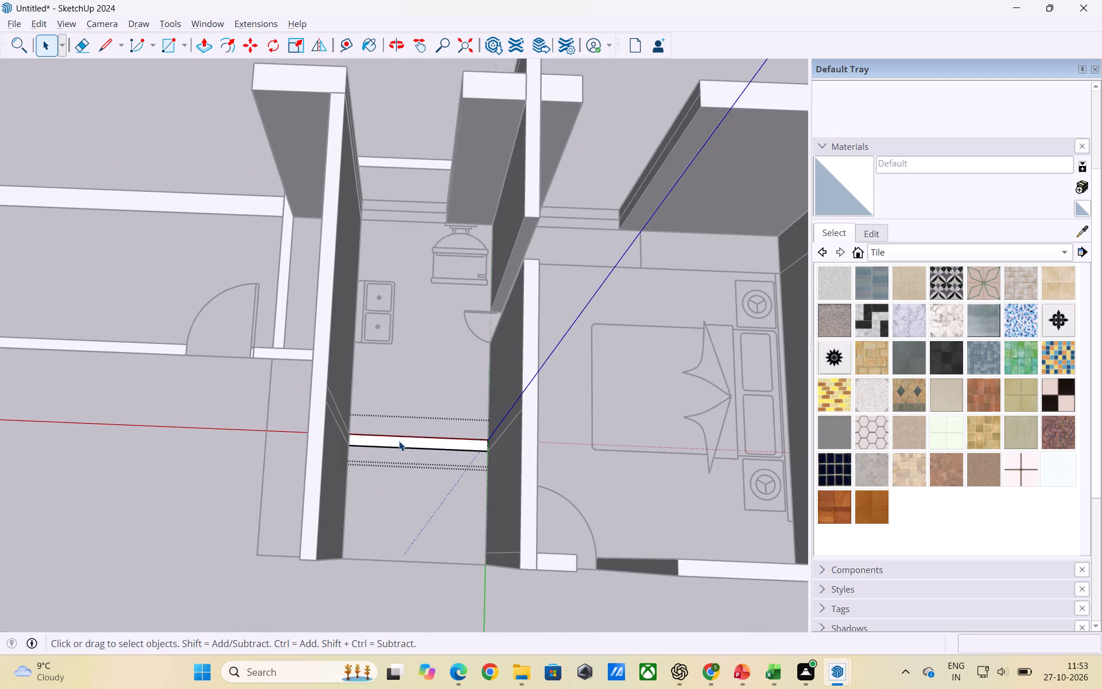
key(p)
click(399, 441)
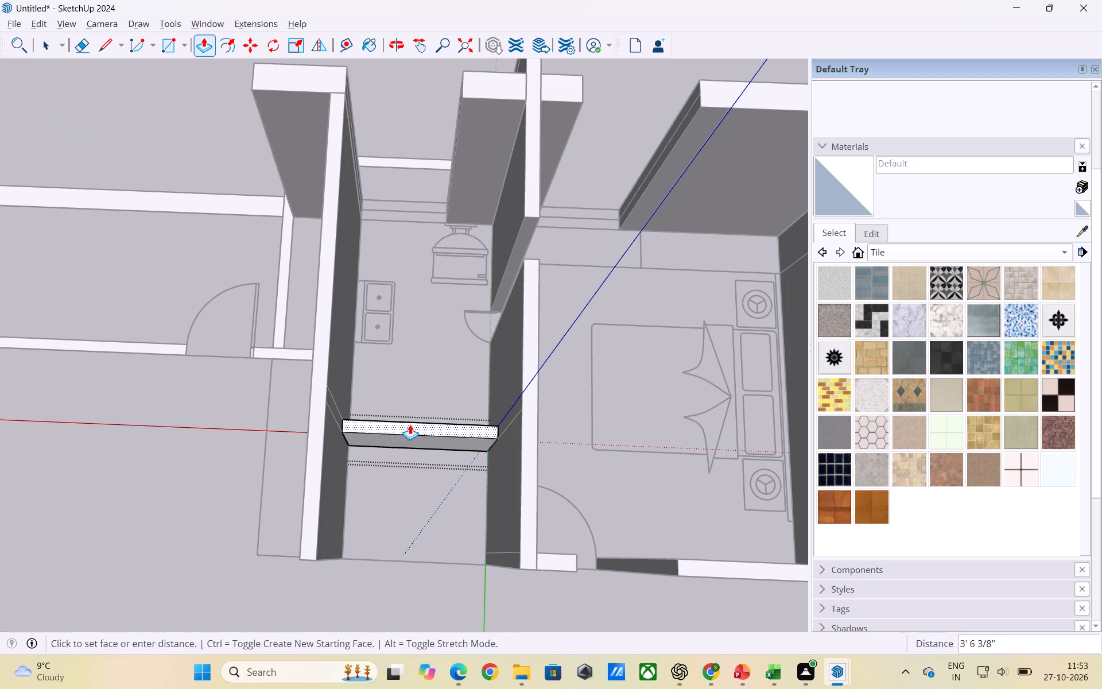
click(531, 470)
key(space)
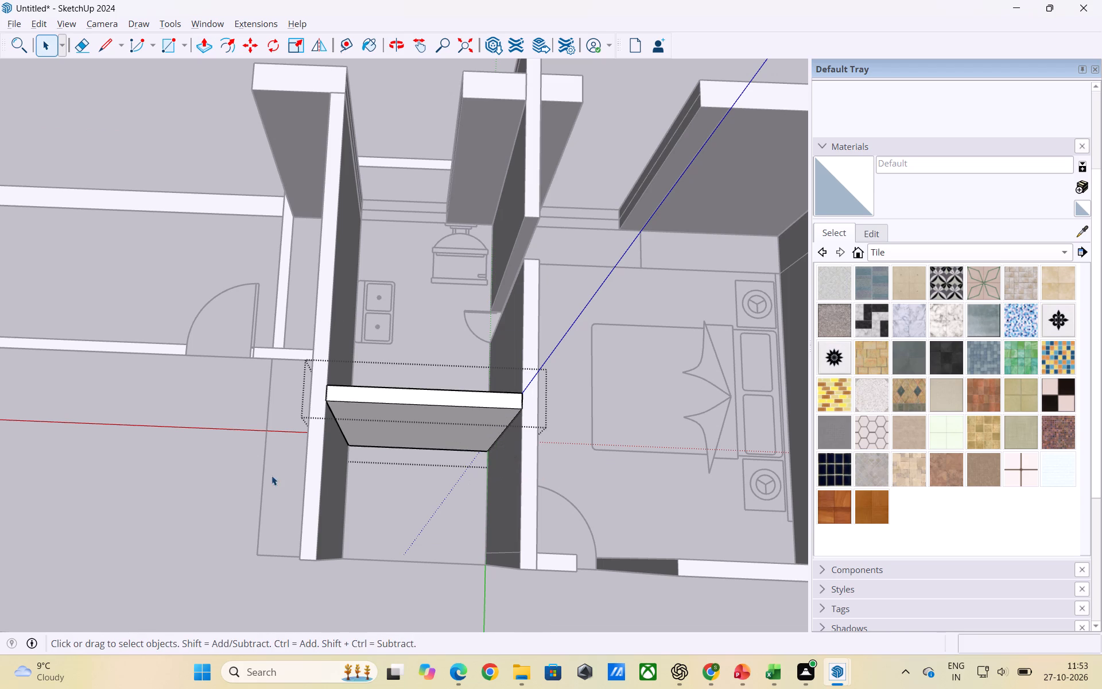
click(249, 471)
Extrude the thin wall between the utility area and the narrow space beside the bathroom 9' up.
scroll(429, 384, down, 9)
middle_drag(429, 430, 470, 393)
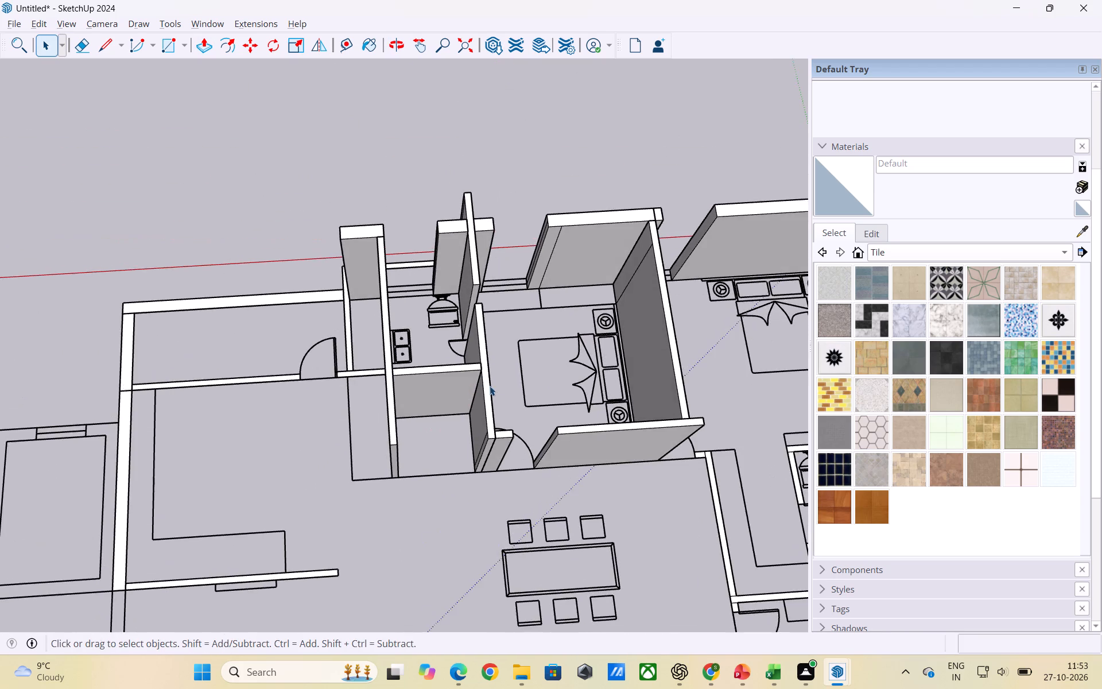
scroll(528, 424, up, 3)
scroll(537, 456, down, 6)
scroll(400, 402, up, 5)
middle_drag(404, 351, 408, 409)
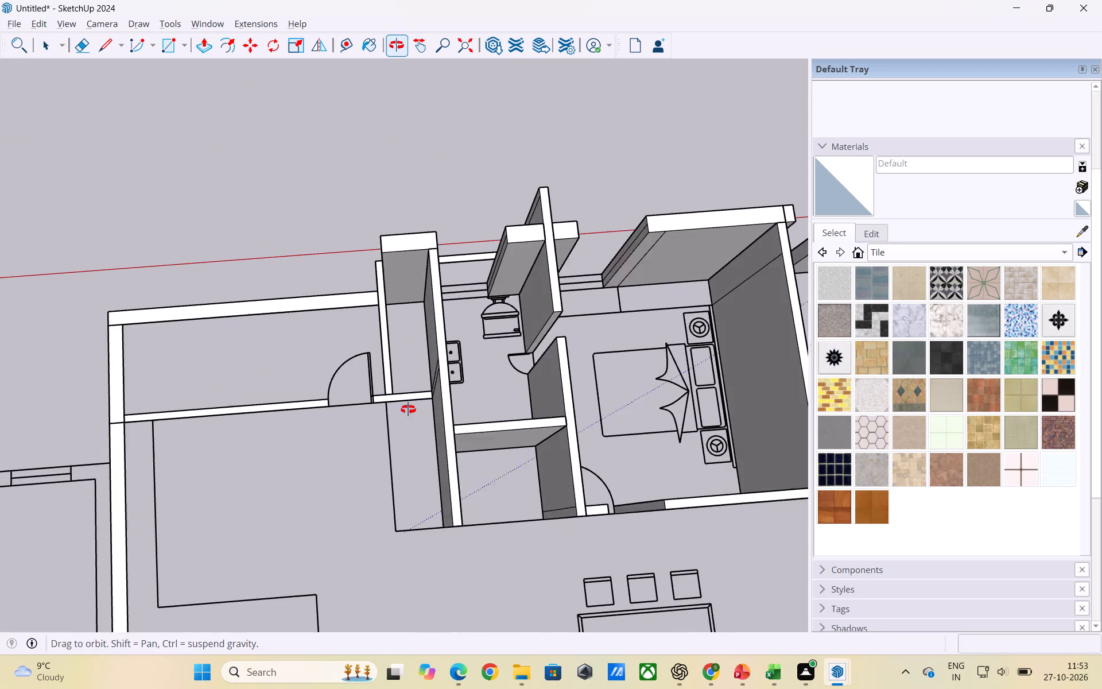
middle_drag(408, 409, 406, 415)
scroll(379, 355, up, 2)
double_click(386, 350)
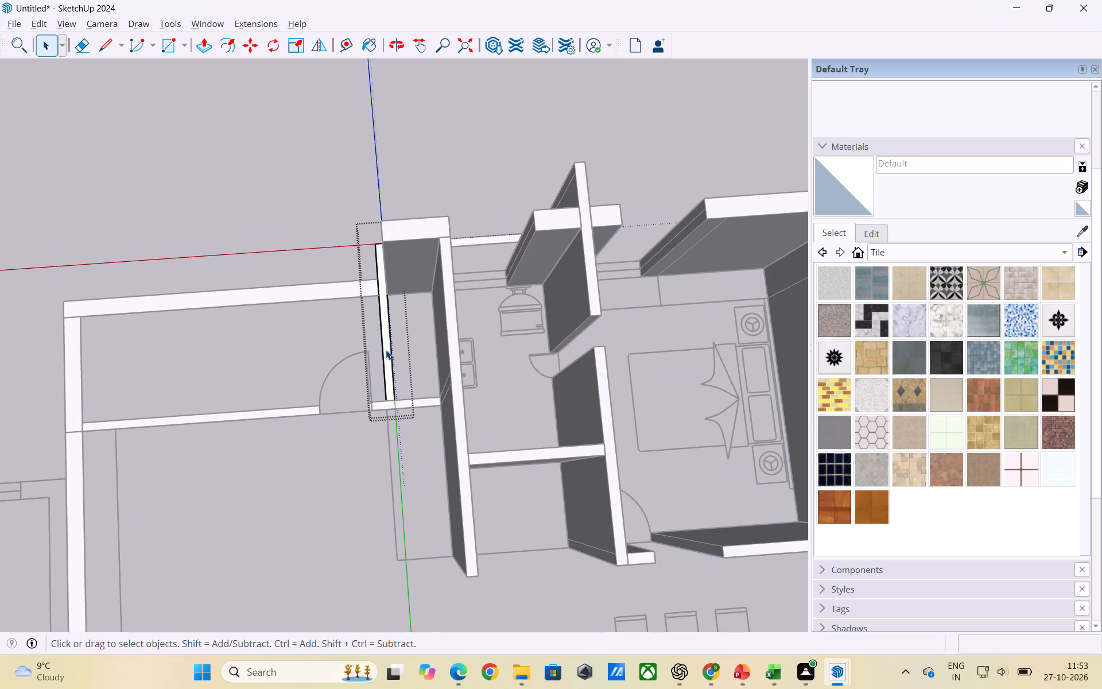
key(p)
click(386, 350)
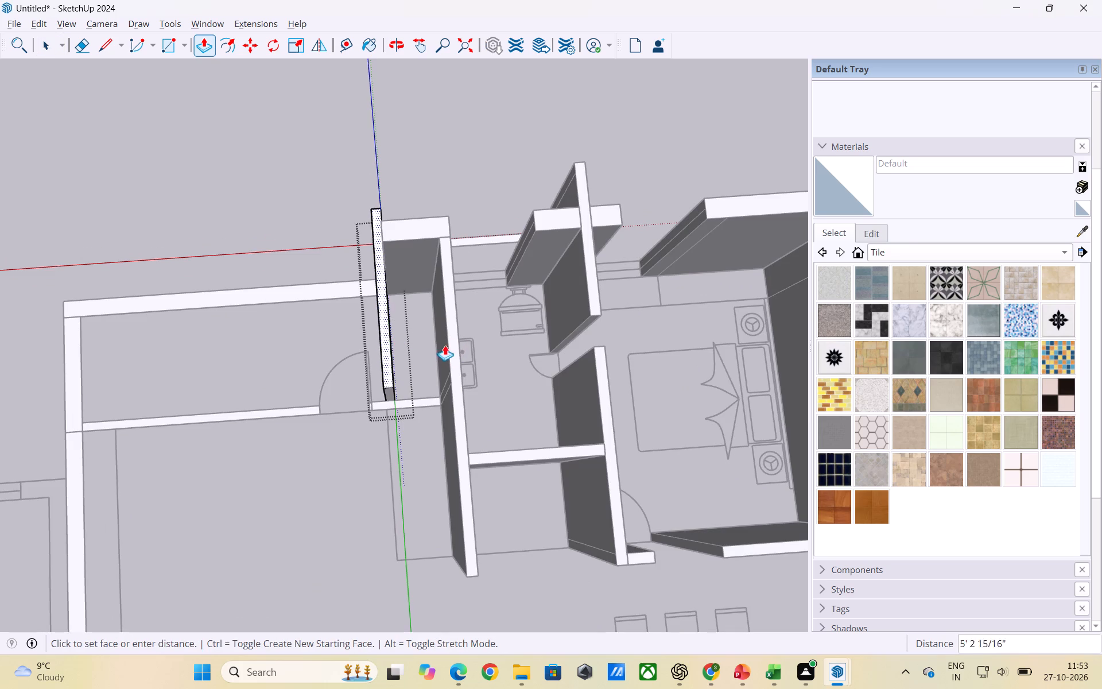
click(416, 224)
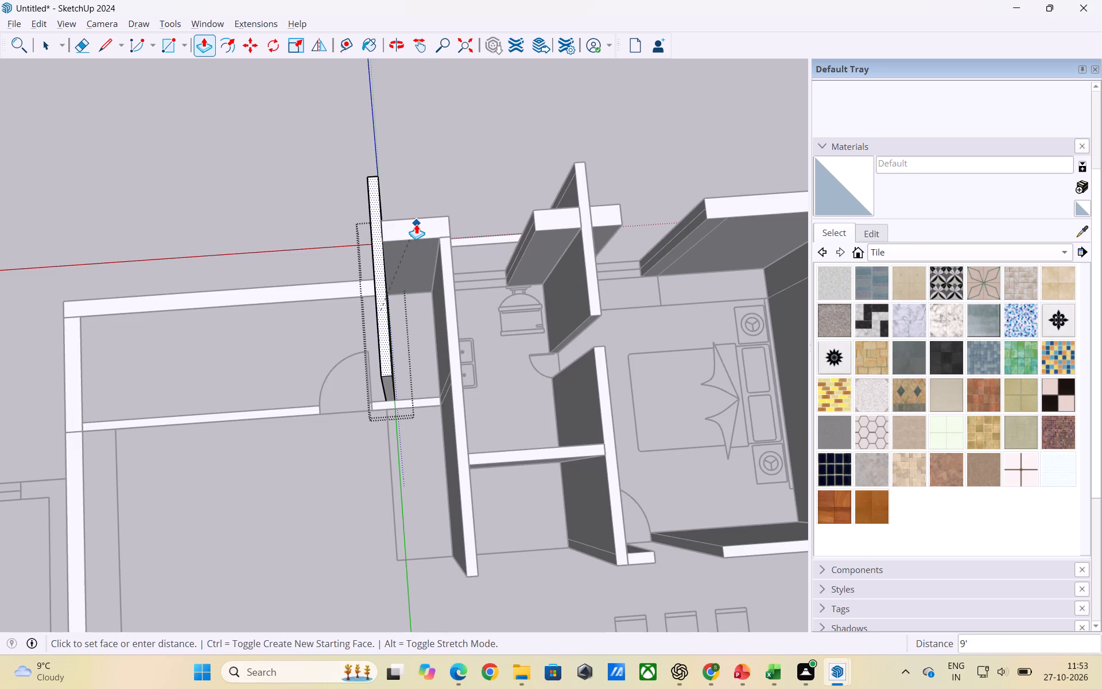
key(space)
click(258, 208)
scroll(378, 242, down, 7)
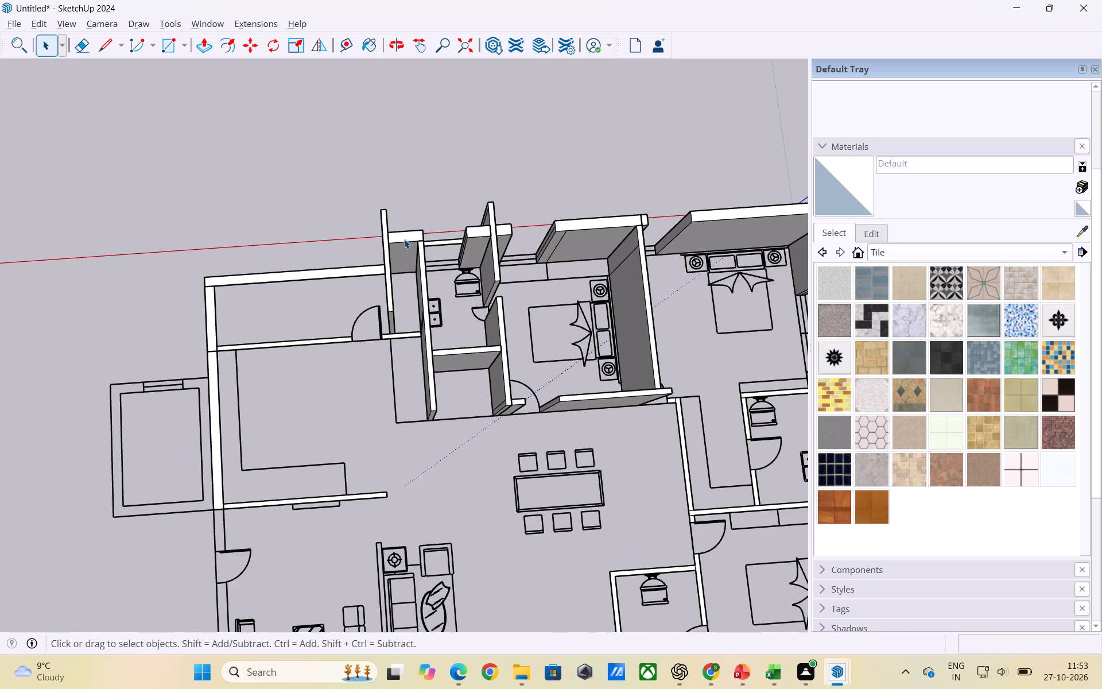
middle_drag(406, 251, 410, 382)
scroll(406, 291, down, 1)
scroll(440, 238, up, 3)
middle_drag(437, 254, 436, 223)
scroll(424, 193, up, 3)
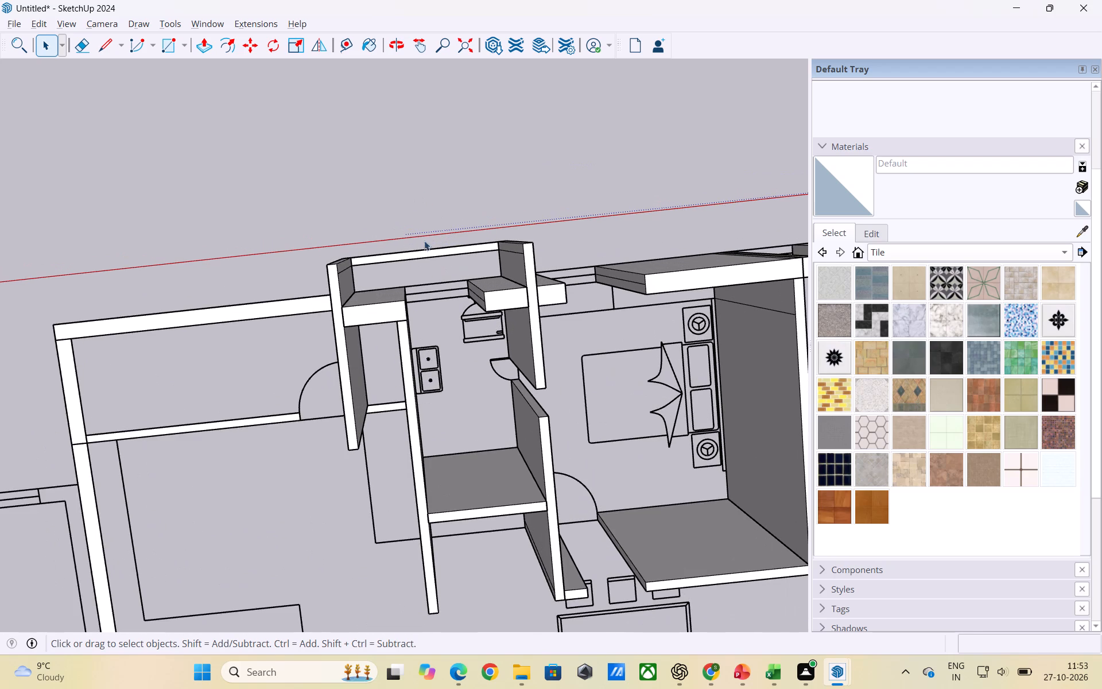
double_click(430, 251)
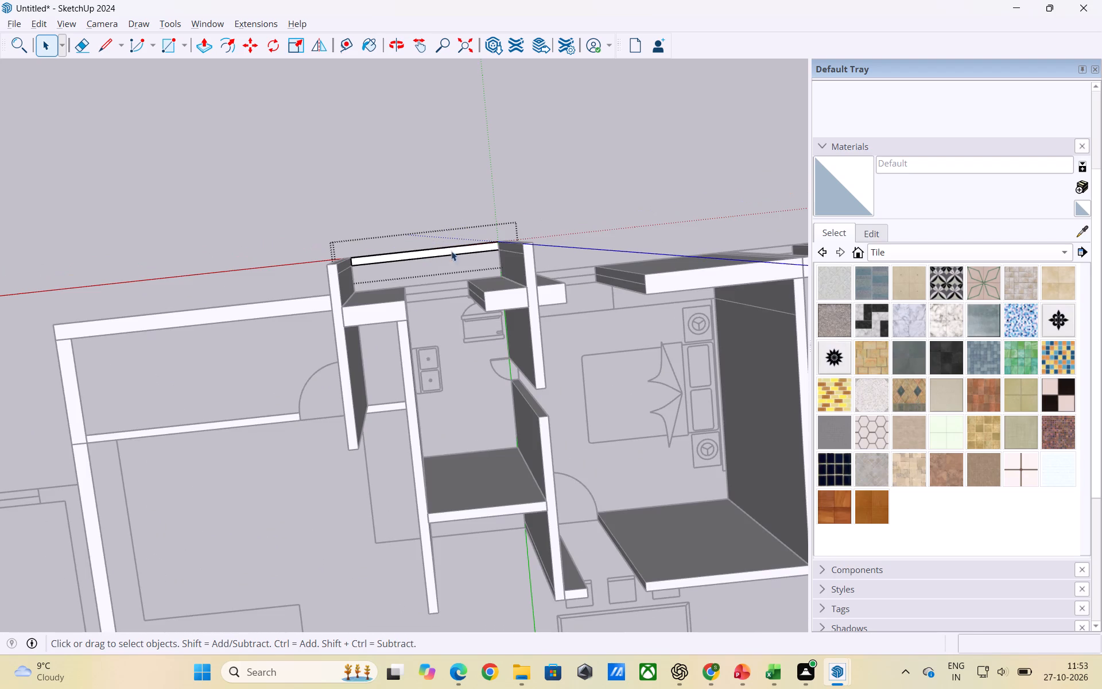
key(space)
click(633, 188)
Inspect the raised walls around the second bedroom's bathroom and the flat walls remaining beside the utility and kitchen.
scroll(501, 291, up, 2)
middle_drag(449, 350, 461, 184)
scroll(469, 272, down, 3)
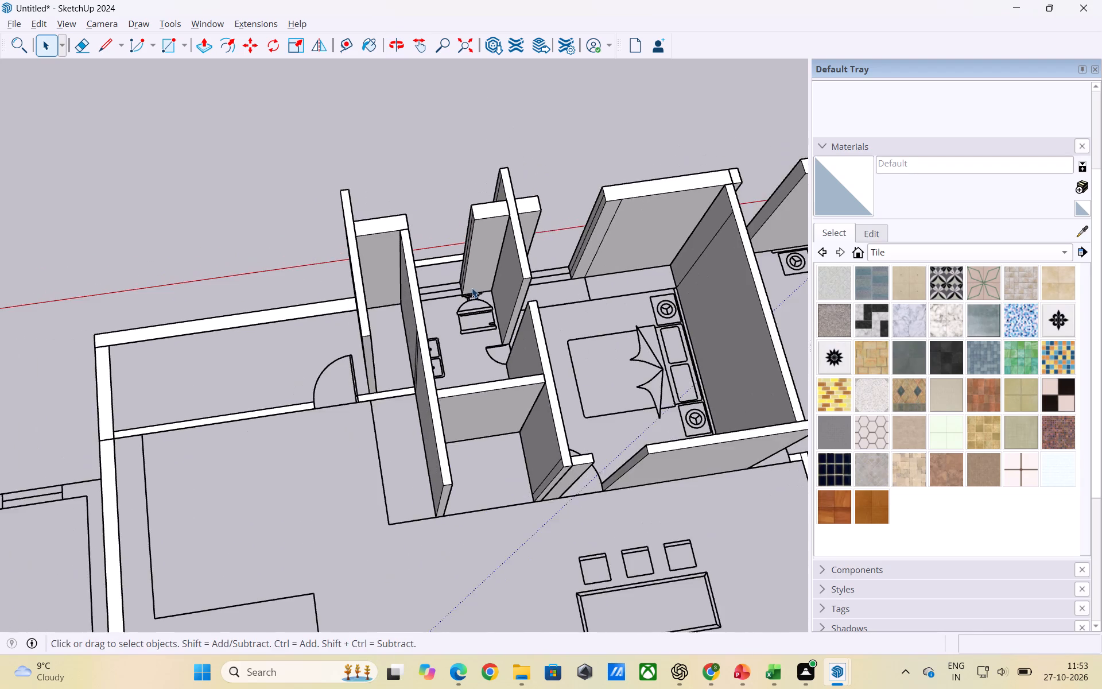
middle_drag(507, 328, 375, 358)
scroll(434, 324, up, 3)
scroll(434, 324, down, 3)
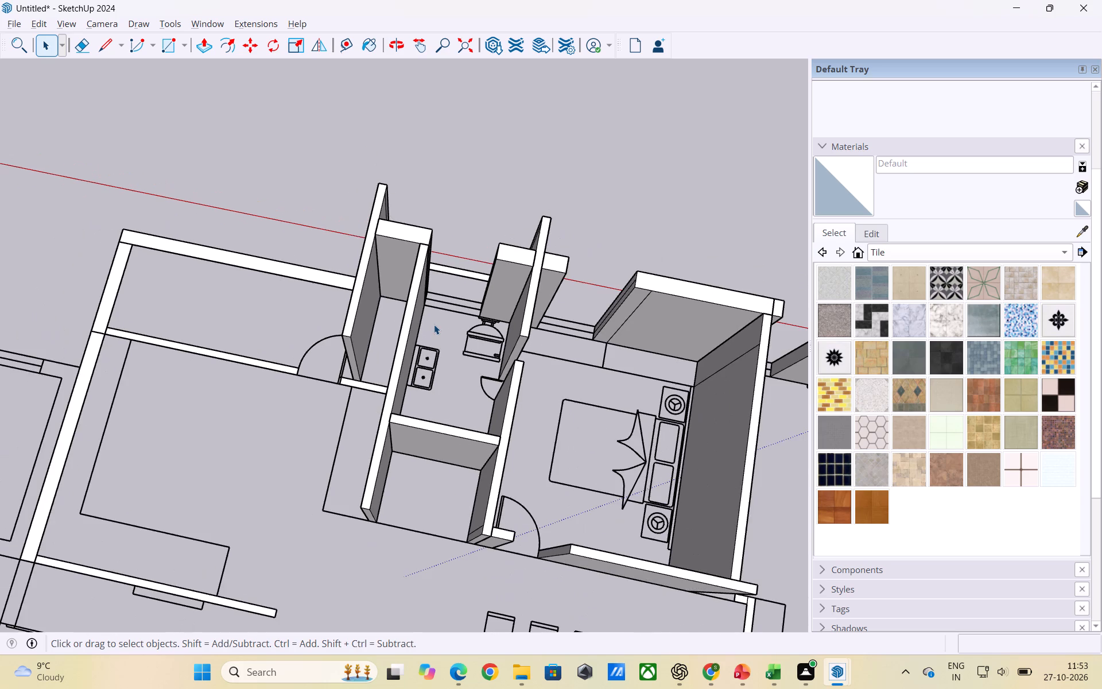
middle_drag(367, 356, 505, 356)
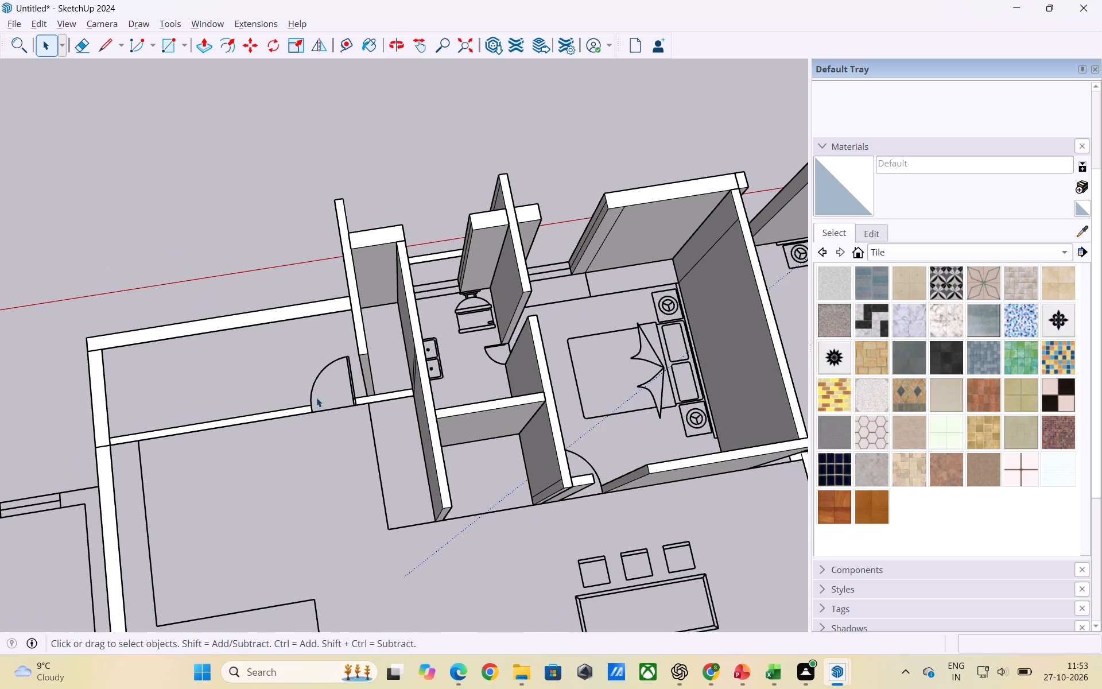
middle_drag(308, 397, 274, 424)
scroll(412, 398, down, 5)
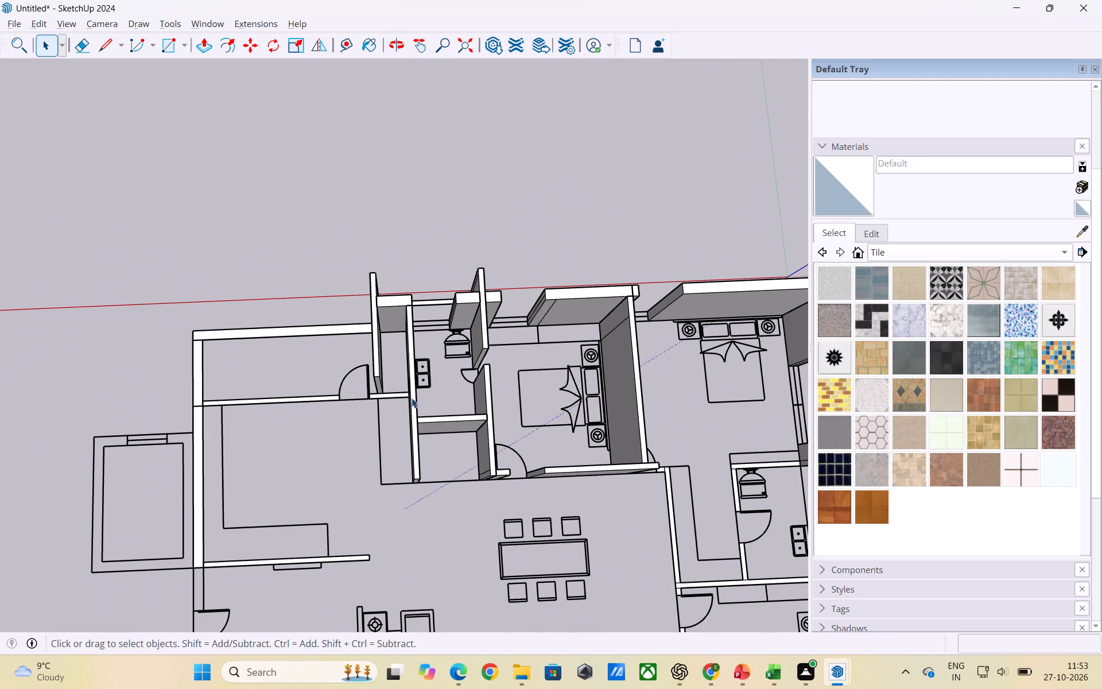
scroll(349, 308, up, 3)
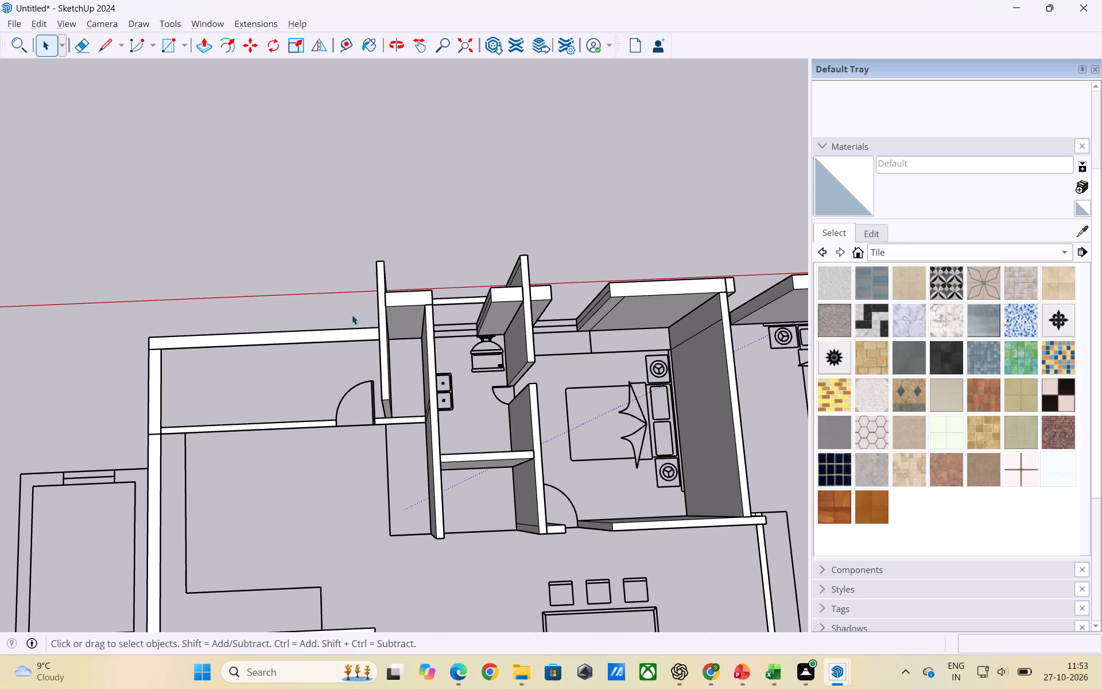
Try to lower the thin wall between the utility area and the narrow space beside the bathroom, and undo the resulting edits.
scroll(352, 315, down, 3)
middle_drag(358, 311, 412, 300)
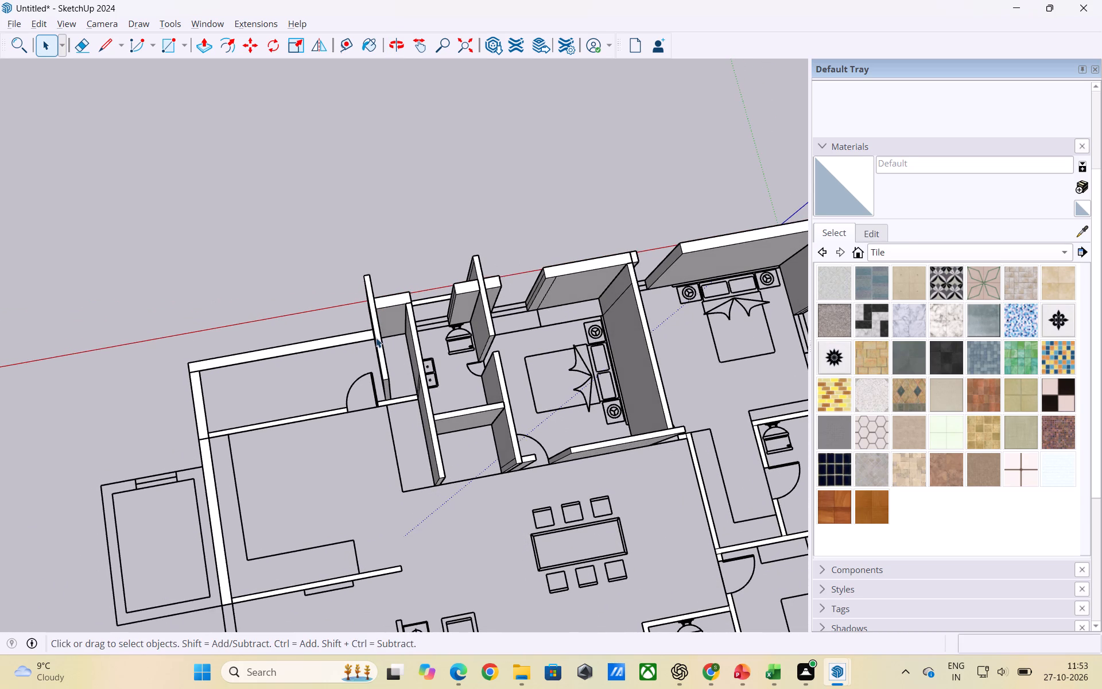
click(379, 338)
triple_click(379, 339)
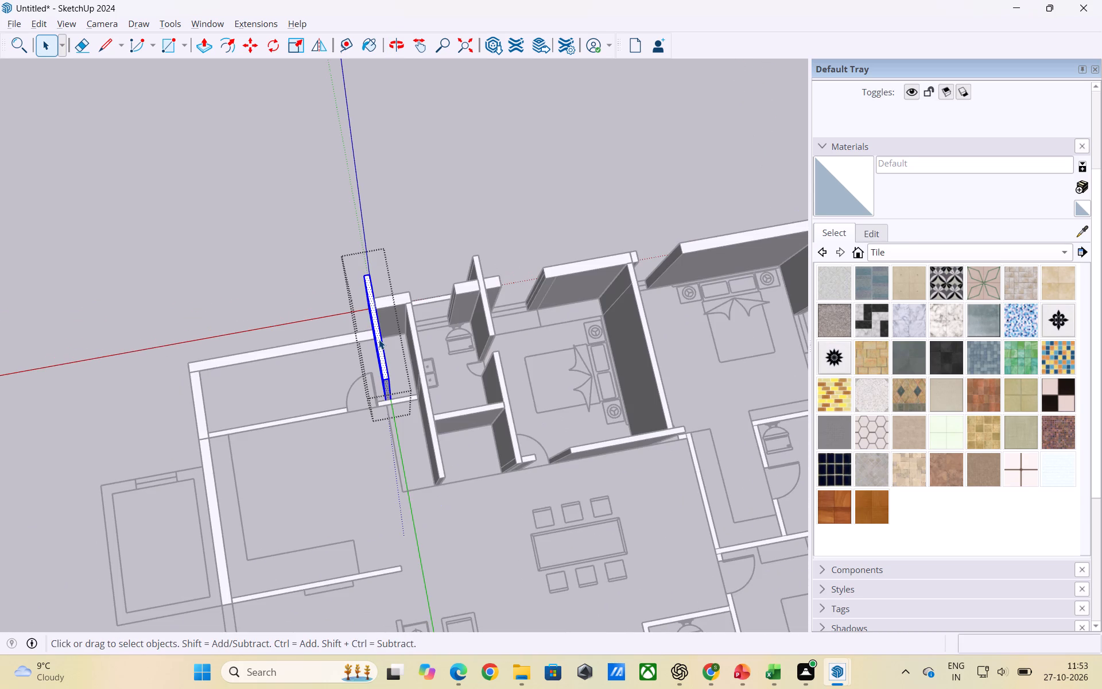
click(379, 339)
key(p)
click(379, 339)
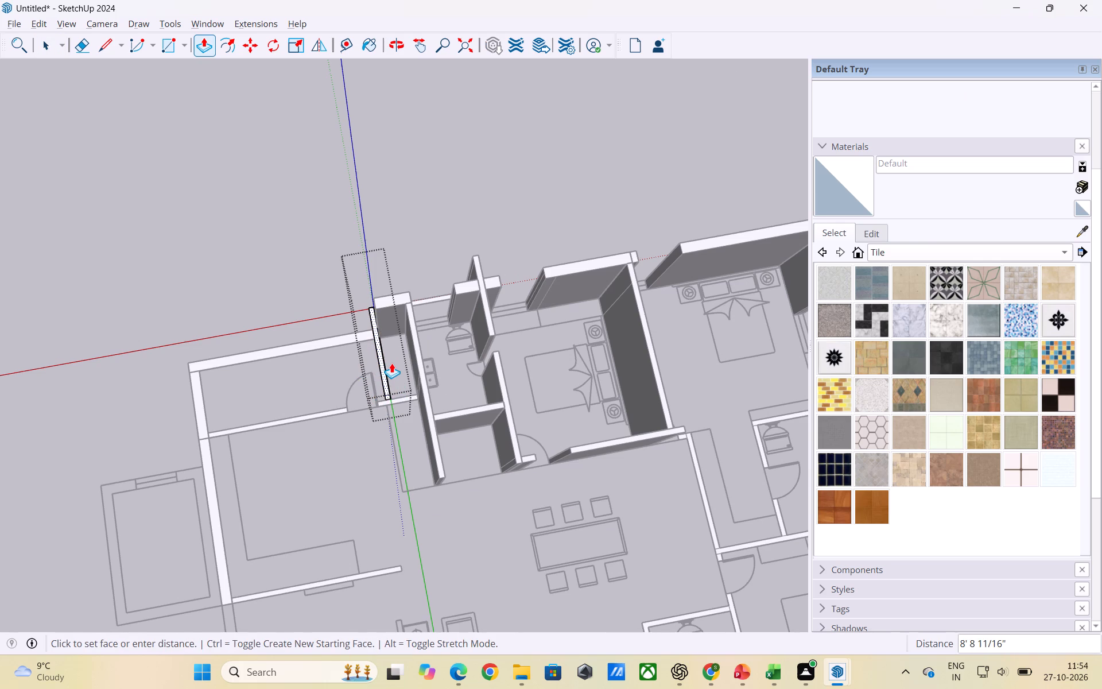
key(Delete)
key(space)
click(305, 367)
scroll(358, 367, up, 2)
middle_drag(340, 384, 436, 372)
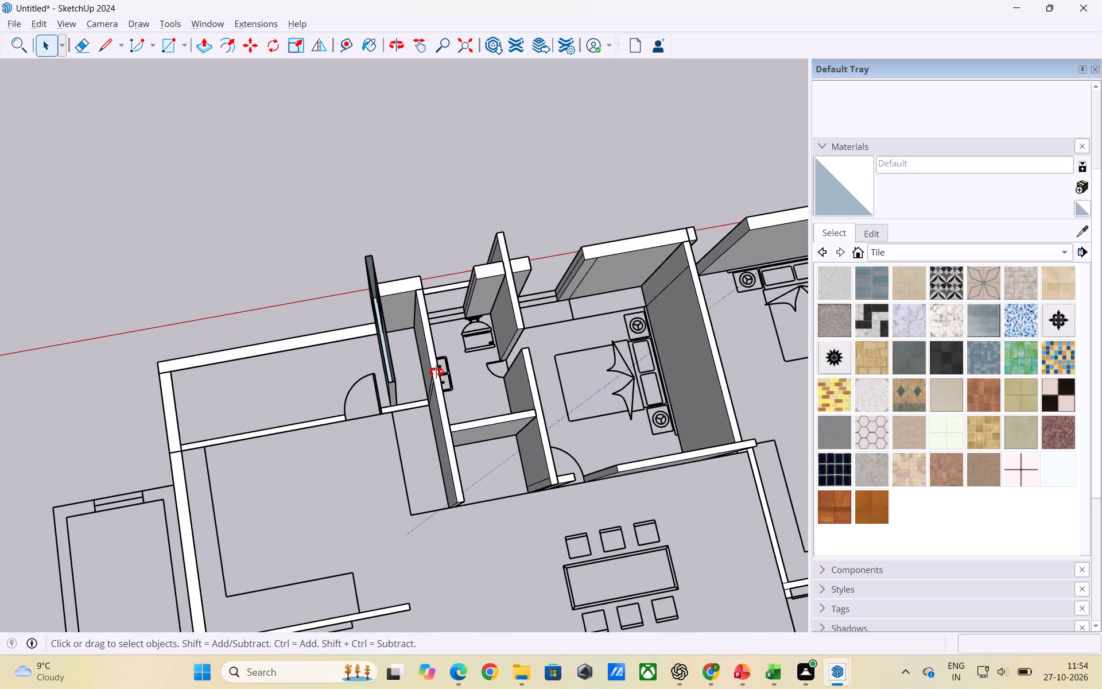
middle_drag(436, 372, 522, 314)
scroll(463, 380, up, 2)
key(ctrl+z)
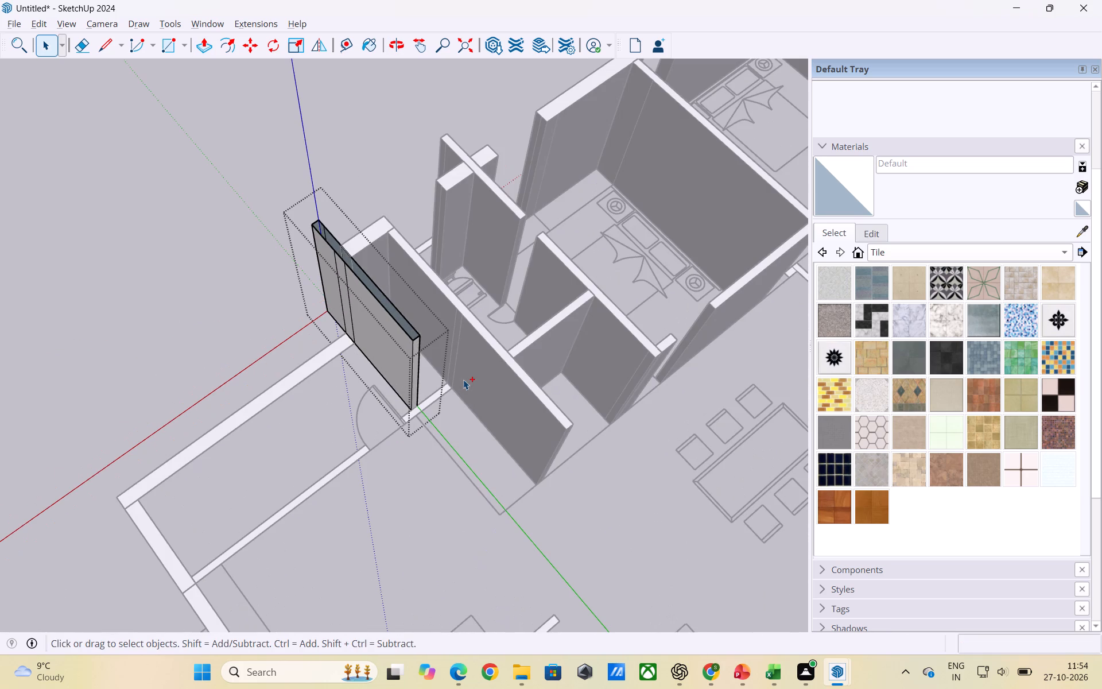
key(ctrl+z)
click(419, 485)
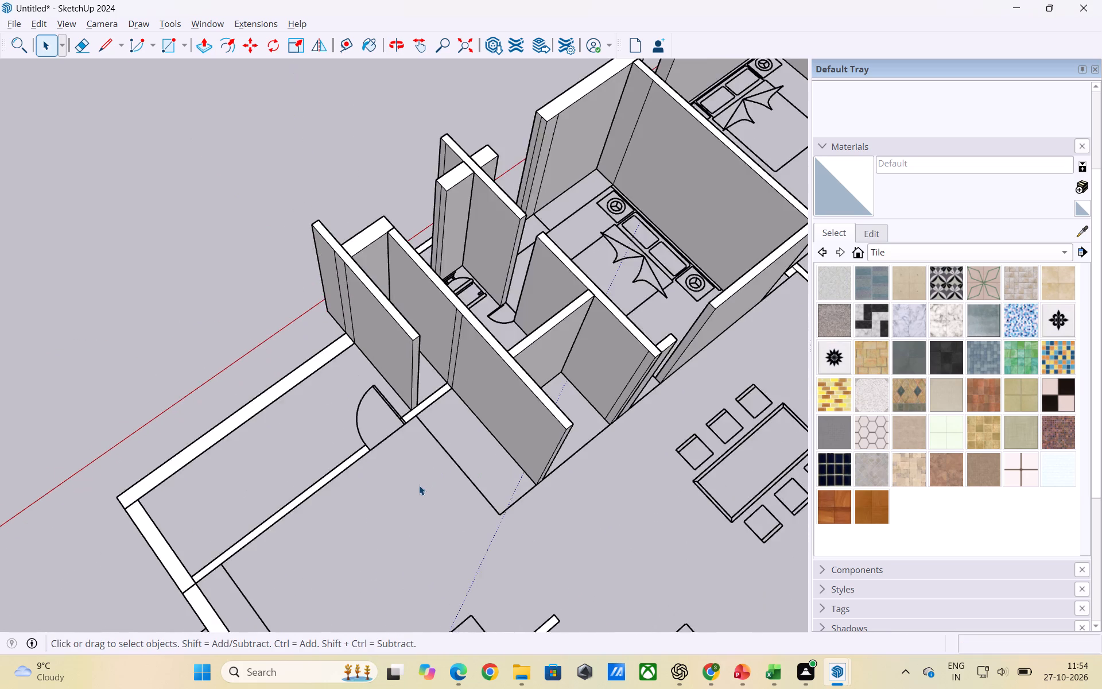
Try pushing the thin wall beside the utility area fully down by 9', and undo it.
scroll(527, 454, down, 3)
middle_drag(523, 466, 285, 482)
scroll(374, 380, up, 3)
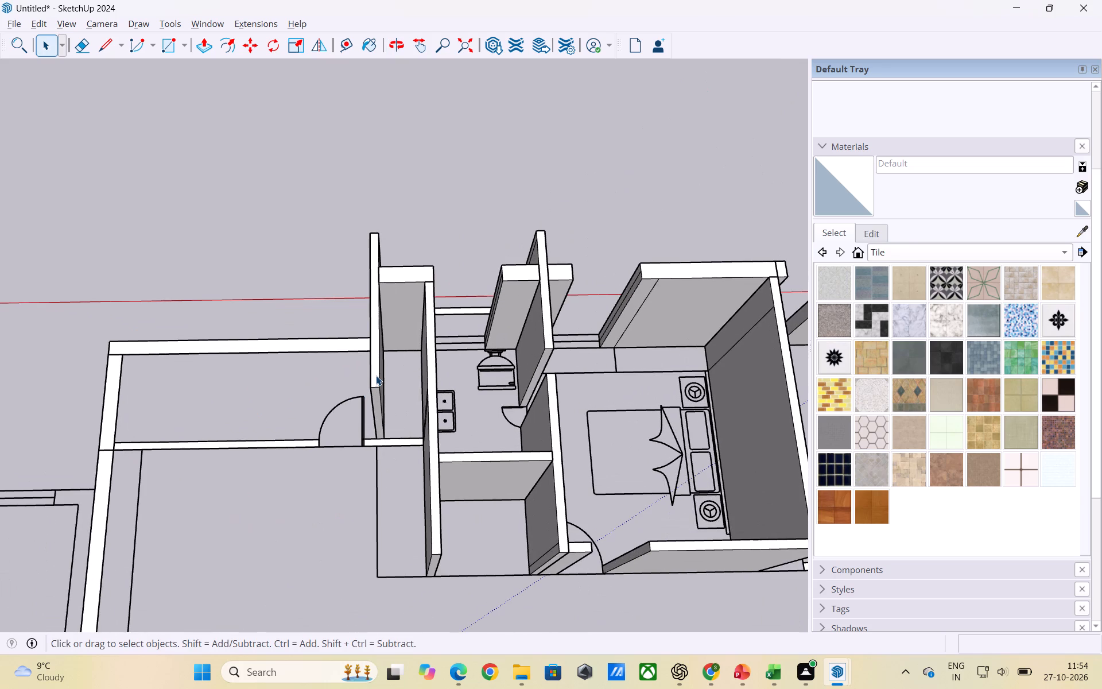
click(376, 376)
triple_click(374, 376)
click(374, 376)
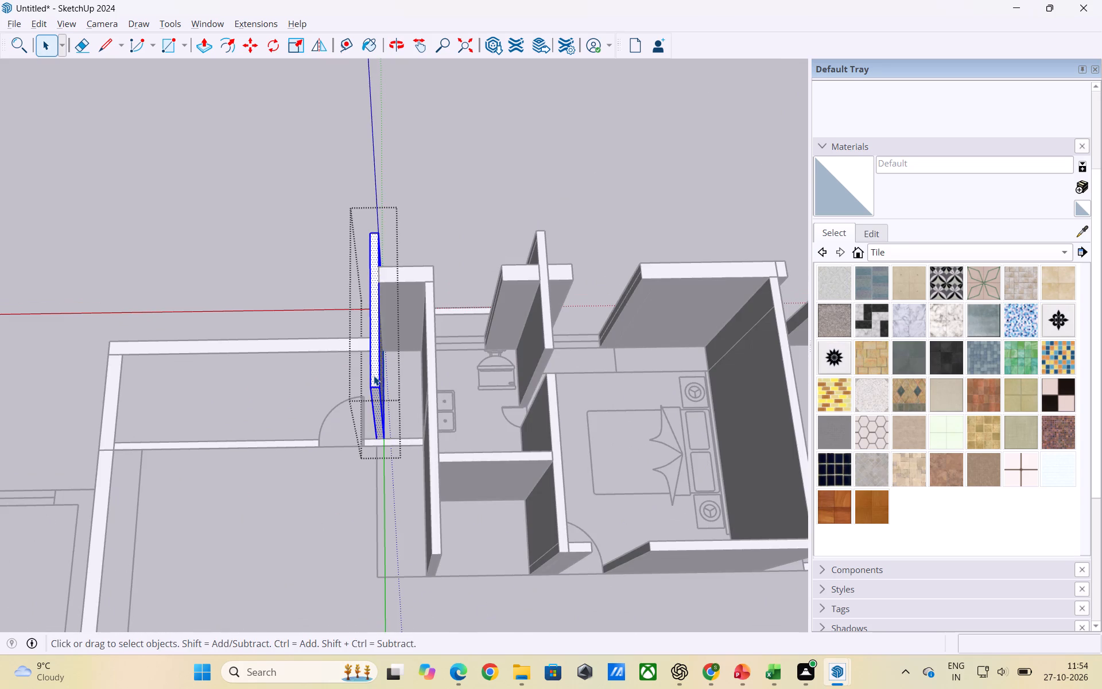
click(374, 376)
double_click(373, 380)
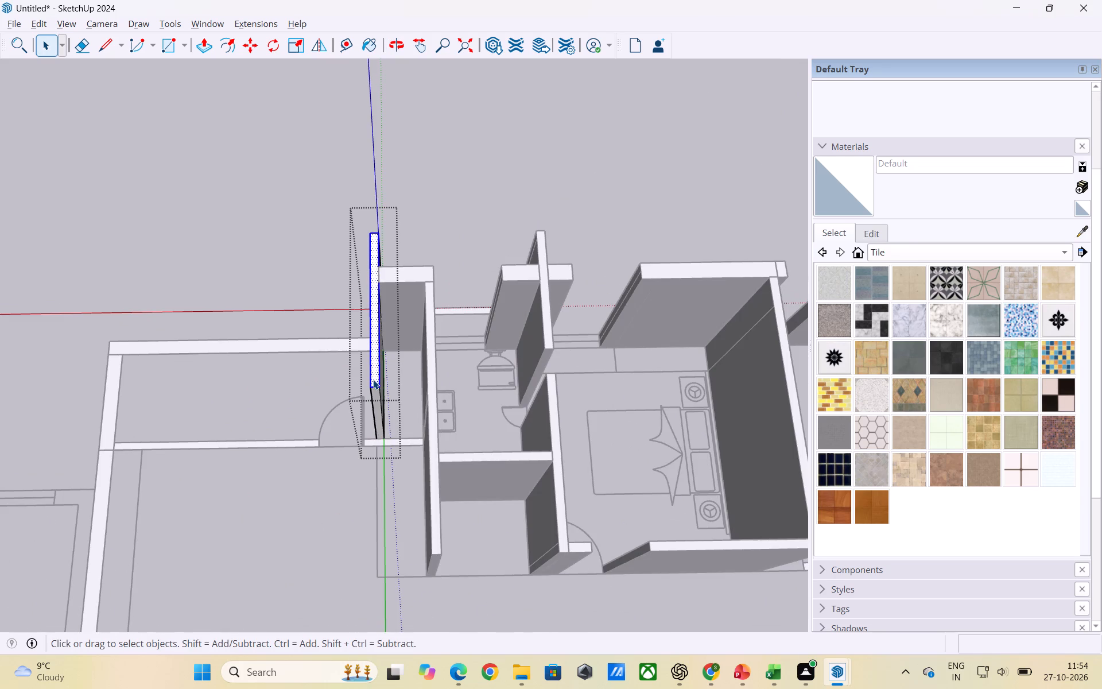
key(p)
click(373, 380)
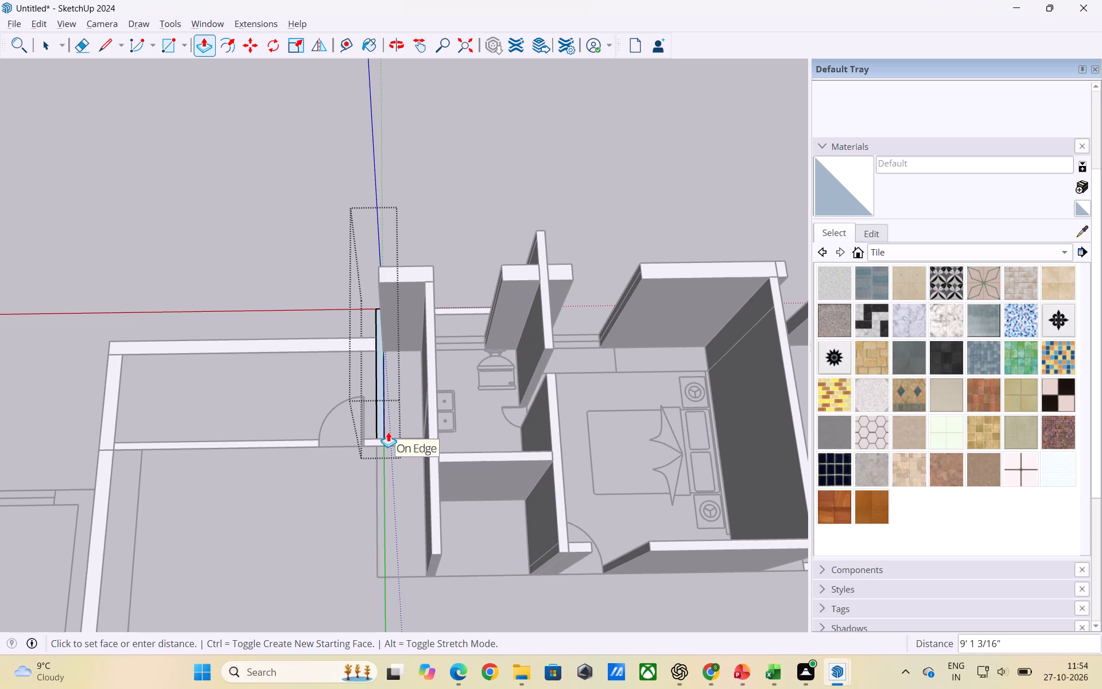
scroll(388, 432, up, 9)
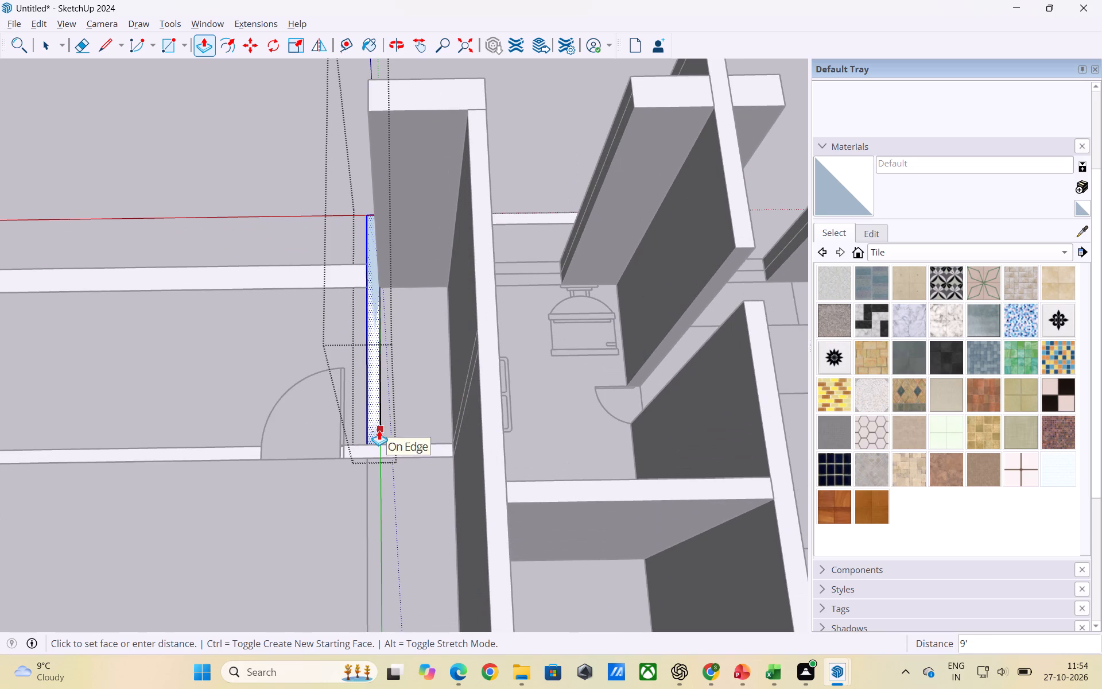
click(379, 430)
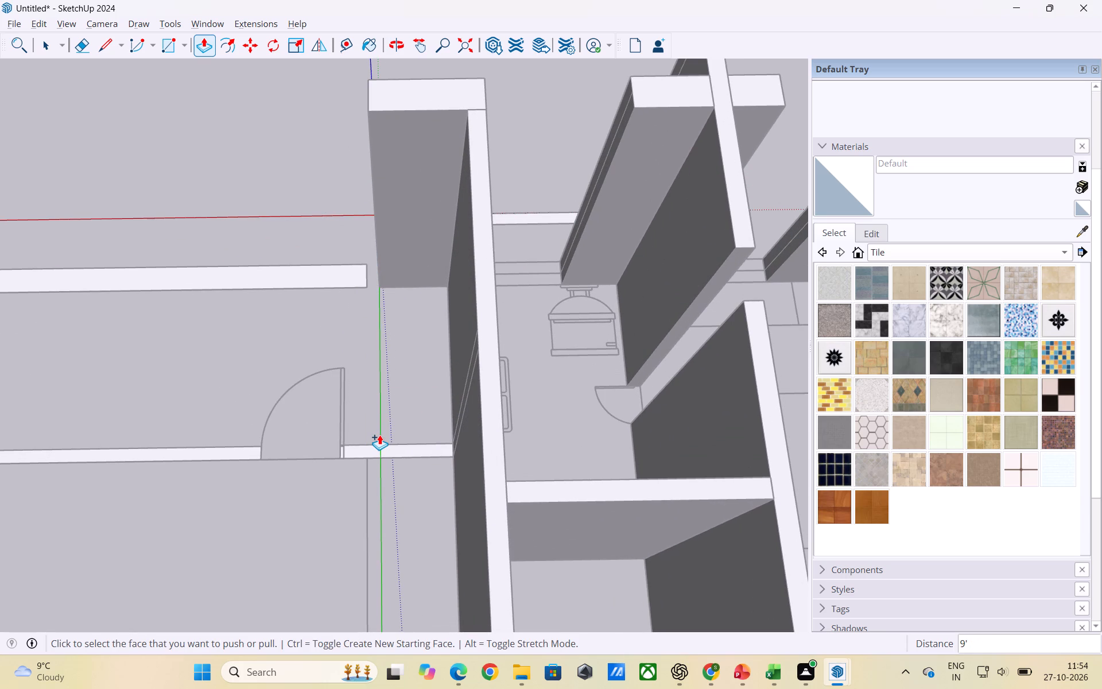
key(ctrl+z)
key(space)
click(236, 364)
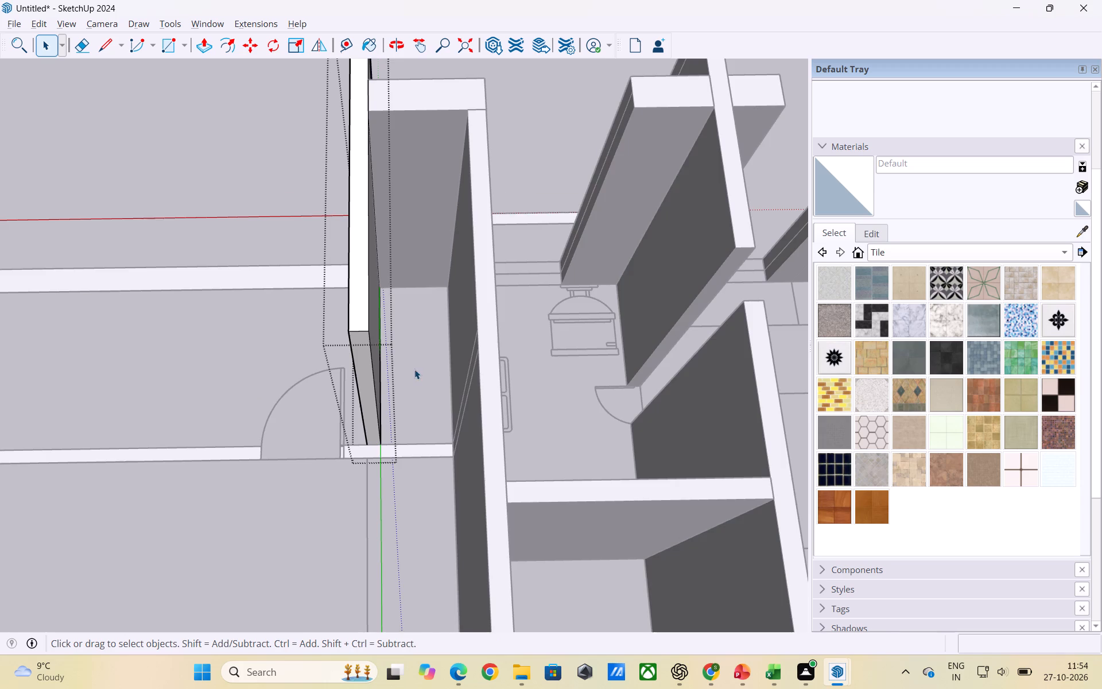
Push the top of the thin wall between the utility area and the narrow space down by about 8' 11 1/2".
scroll(414, 369, down, 8)
middle_drag(393, 368, 413, 404)
scroll(373, 336, up, 2)
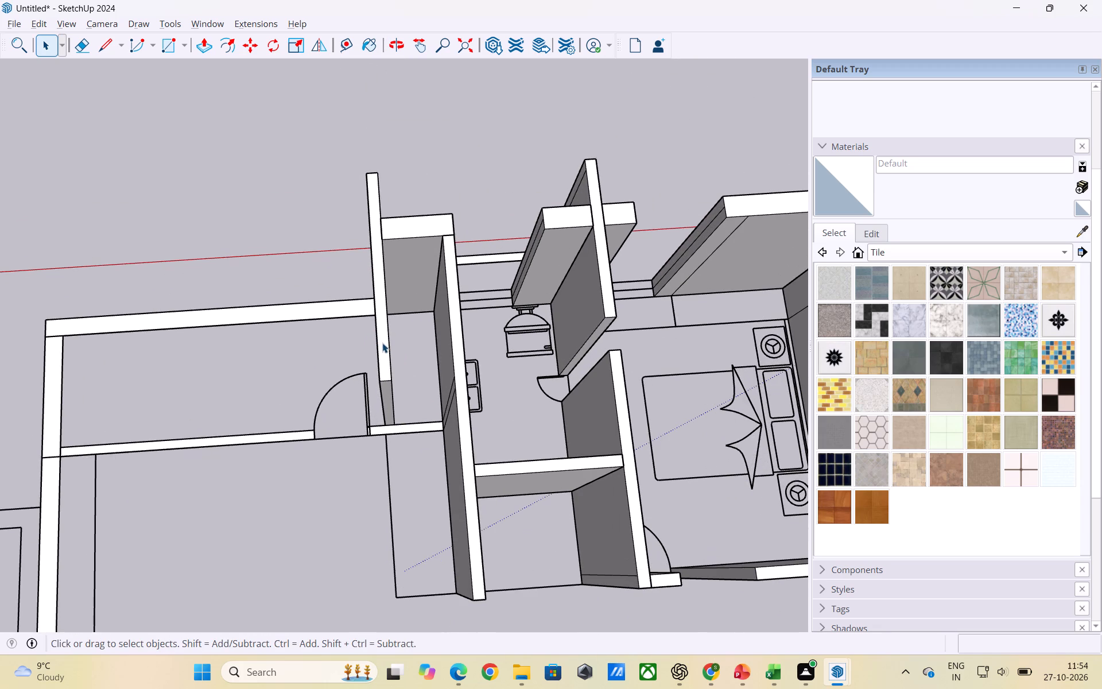
click(382, 343)
triple_click(382, 343)
click(382, 343)
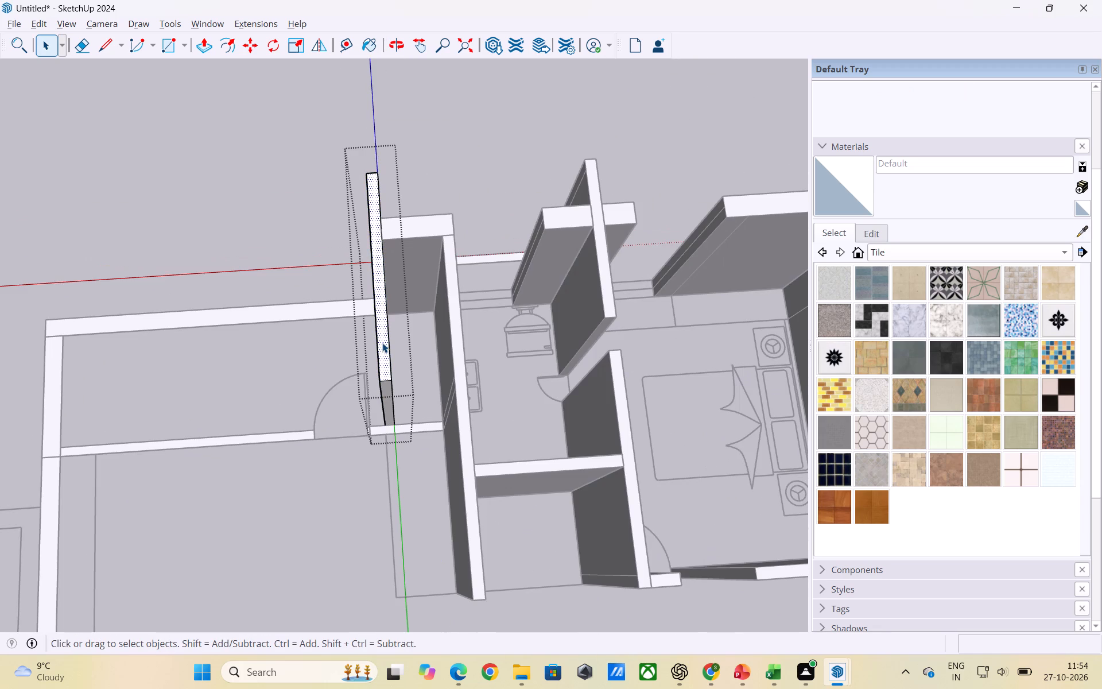
key(p)
click(382, 343)
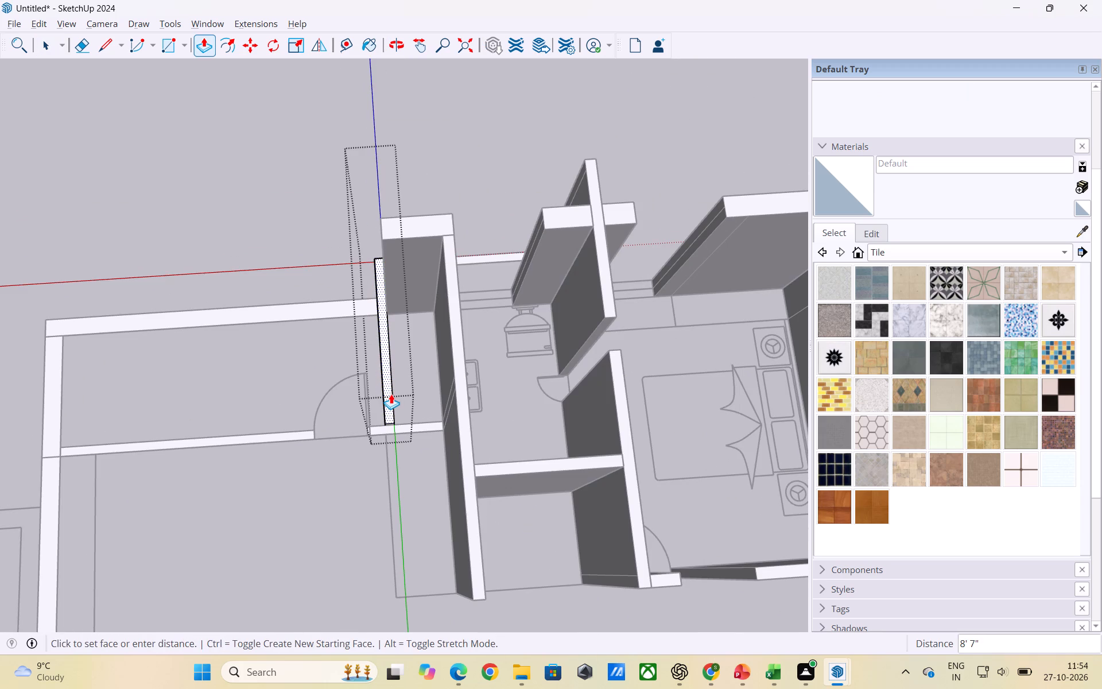
click(391, 395)
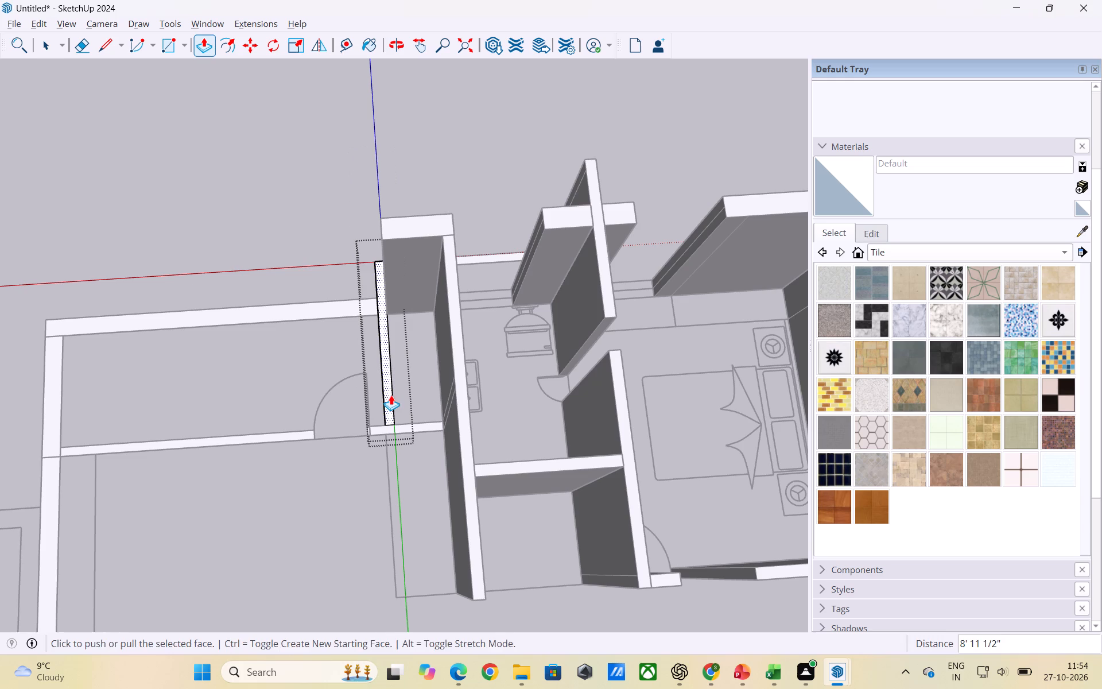
key(space)
click(274, 389)
Examine the whole floor plan from several angles to see which walls are raised and which are still flat.
scroll(347, 366, down, 1)
scroll(347, 363, up, 1)
middle_drag(336, 365, 640, 300)
scroll(517, 366, up, 3)
scroll(521, 369, down, 15)
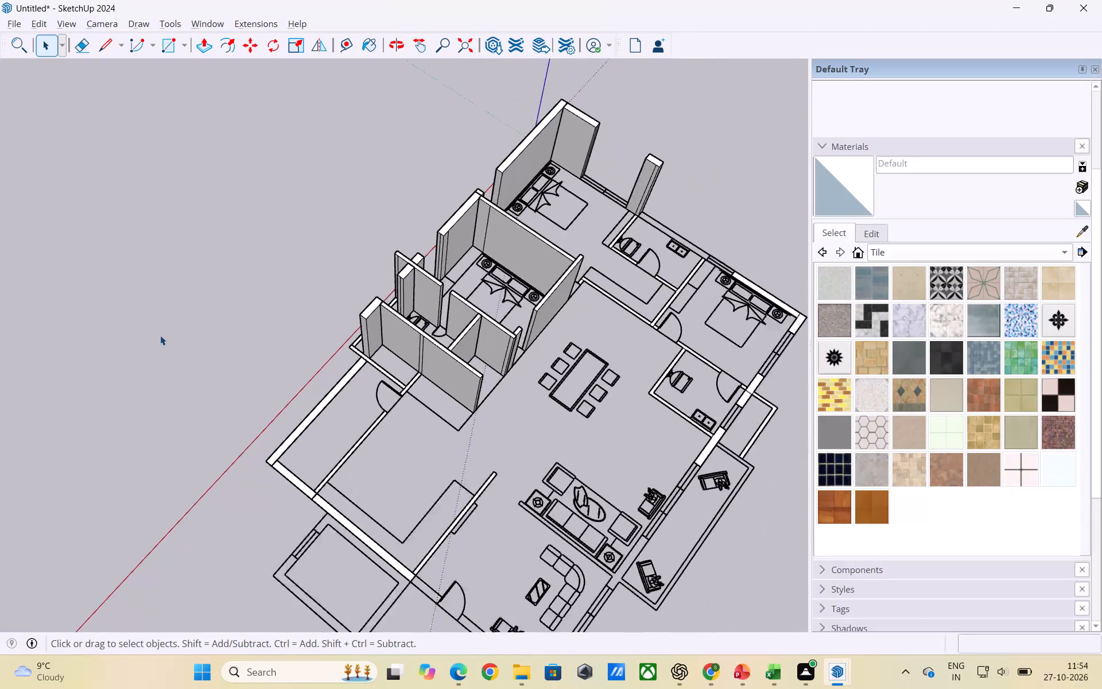
scroll(160, 335, down, 6)
middle_drag(457, 359, 335, 425)
scroll(441, 298, up, 3)
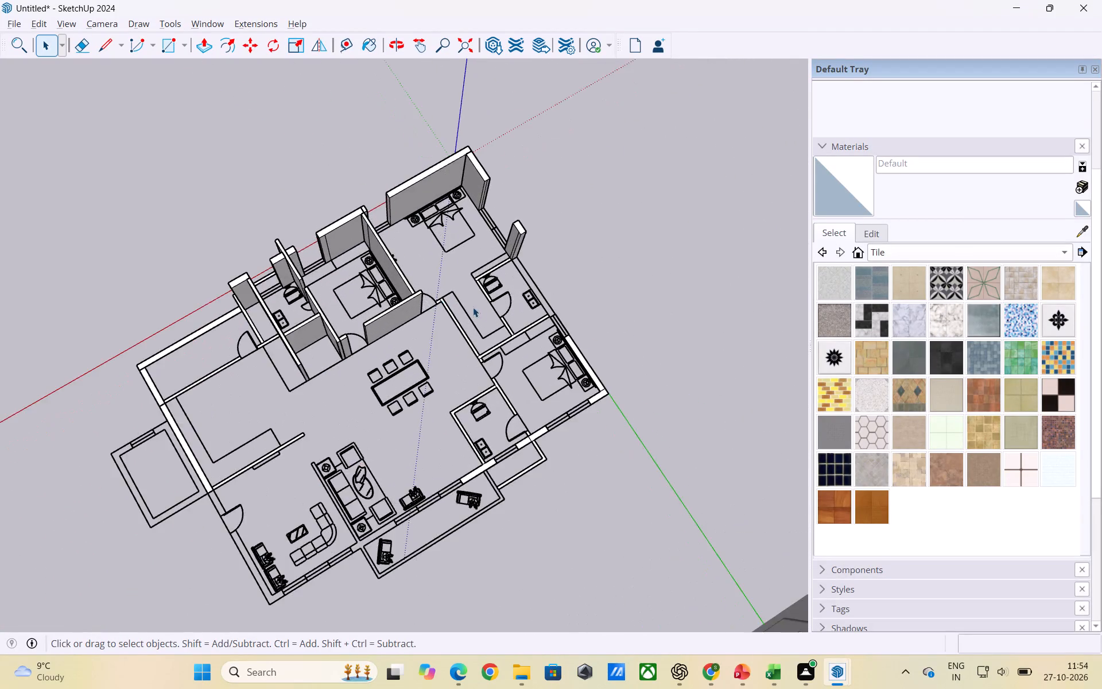
Group the wall behind the toilet in the bathroom beside the walk-in wardrobe, and extrude it 9' up to match the adjoining wall.
scroll(473, 307, up, 3)
middle_drag(611, 363, 377, 416)
scroll(534, 347, up, 6)
middle_drag(537, 347, 543, 347)
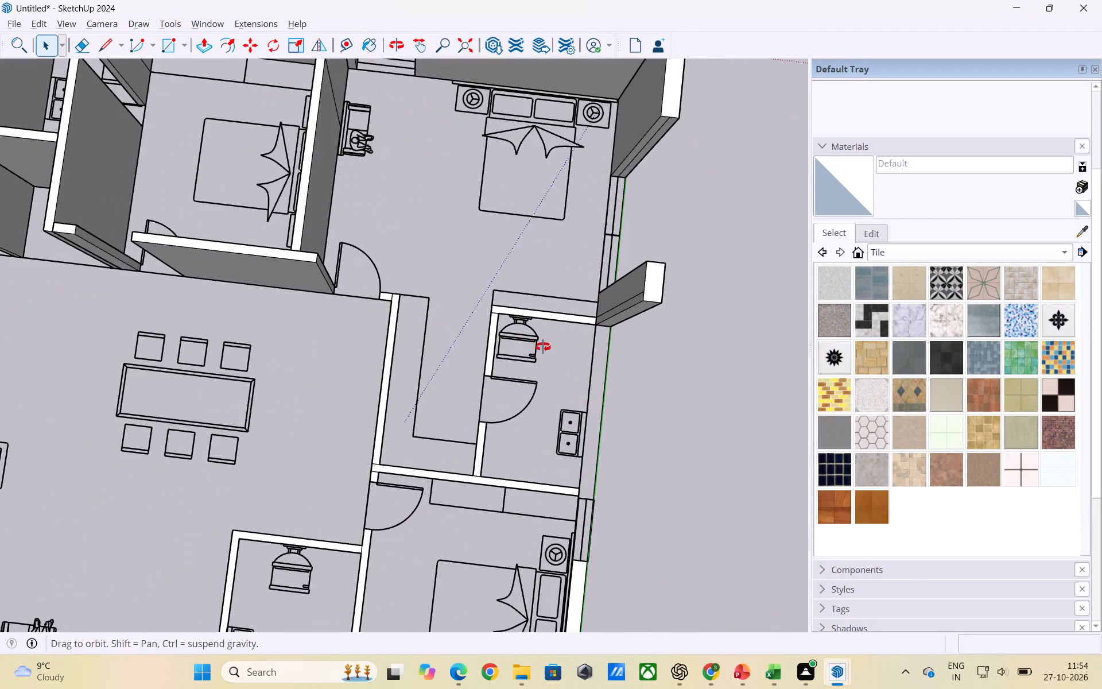
middle_drag(543, 347, 588, 324)
scroll(542, 297, up, 2)
middle_drag(430, 332, 413, 371)
scroll(503, 313, up, 1)
scroll(220, 261, down, 3)
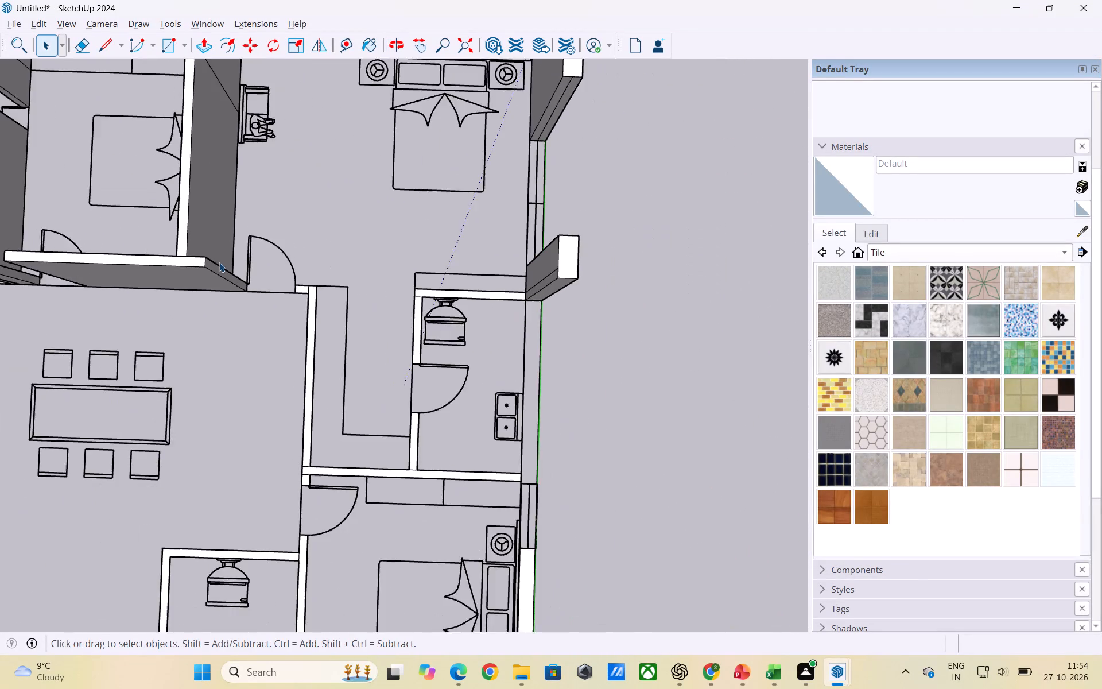
scroll(219, 262, down, 3)
scroll(418, 282, up, 5)
double_click(436, 288)
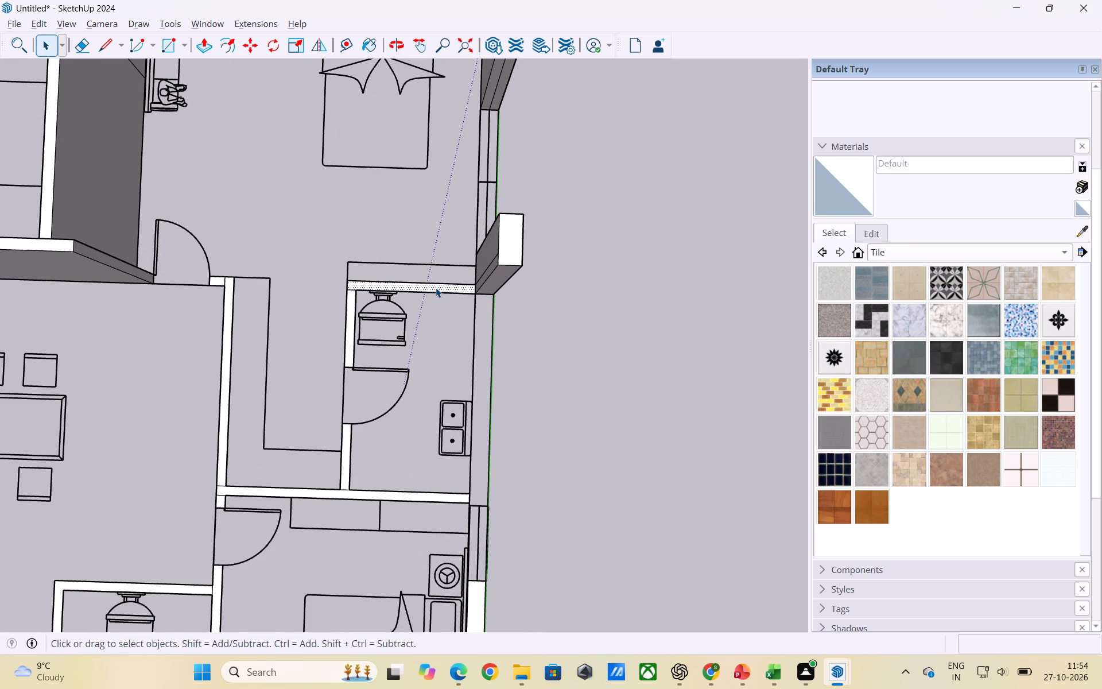
right_click(439, 287)
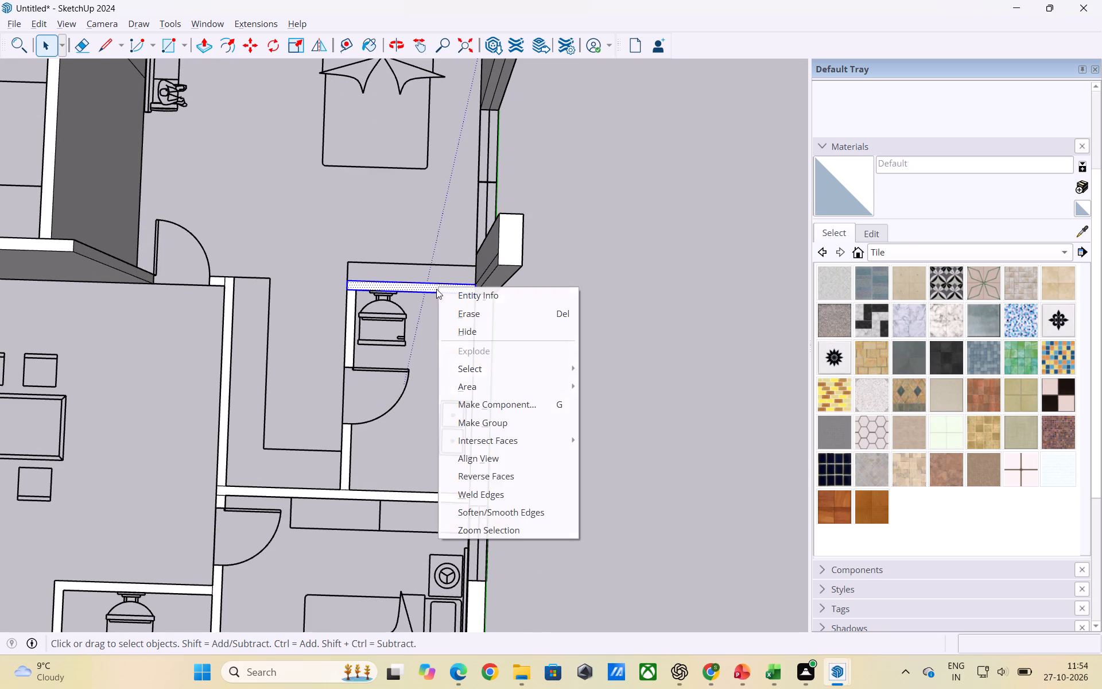
click(472, 419)
click(575, 393)
triple_click(459, 288)
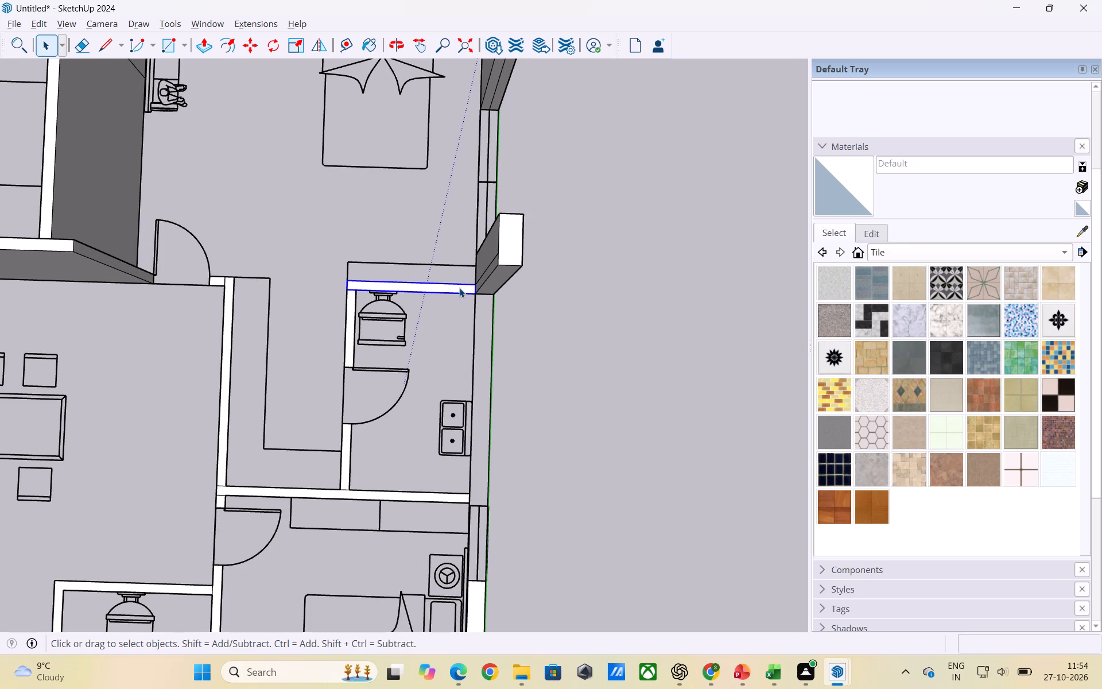
key(p)
click(459, 288)
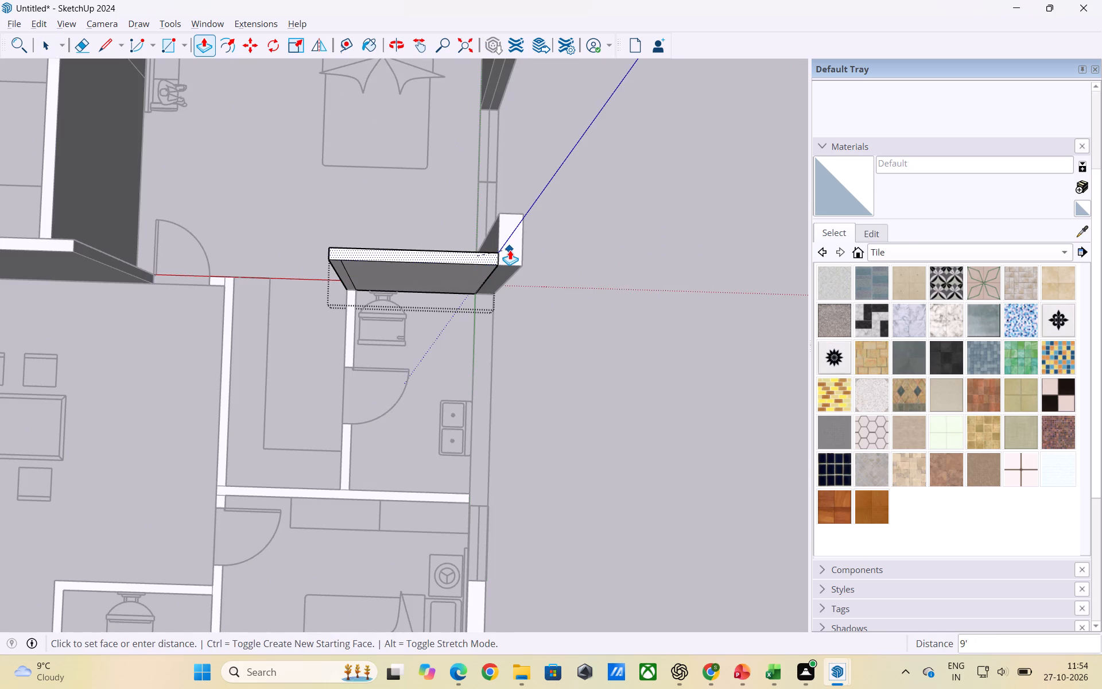
click(511, 249)
key(space)
click(607, 352)
Group the side wall segment between the toilet and the walk-in wardrobe, on the toilet side of the bathroom door.
scroll(602, 328, down, 5)
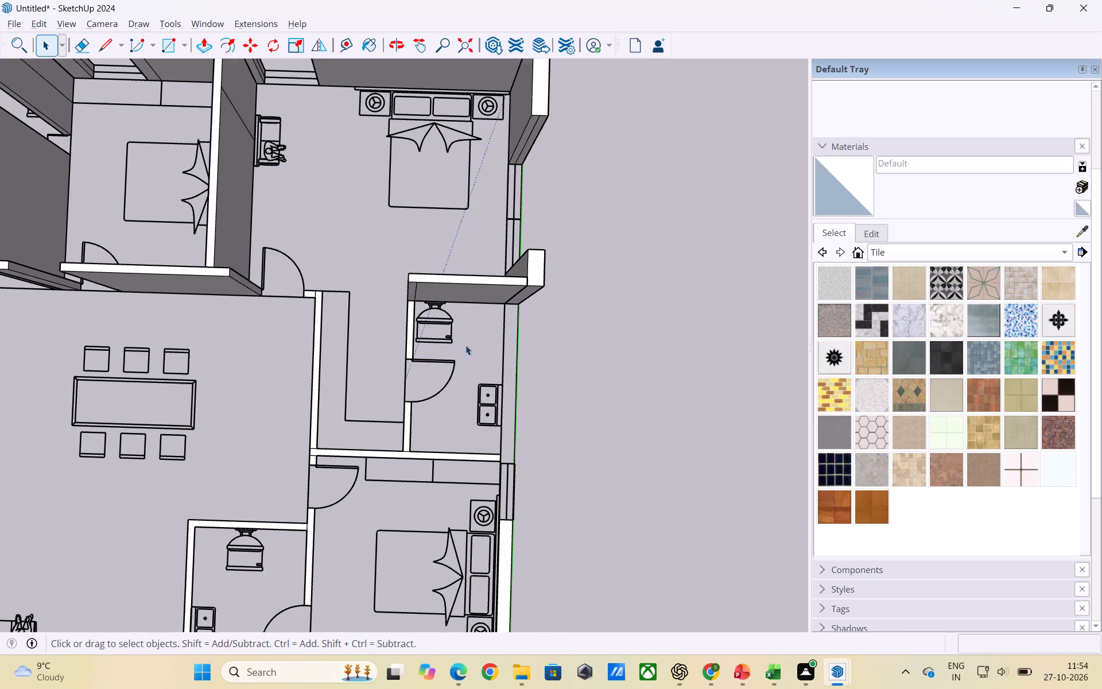
double_click(421, 328)
right_click(421, 328)
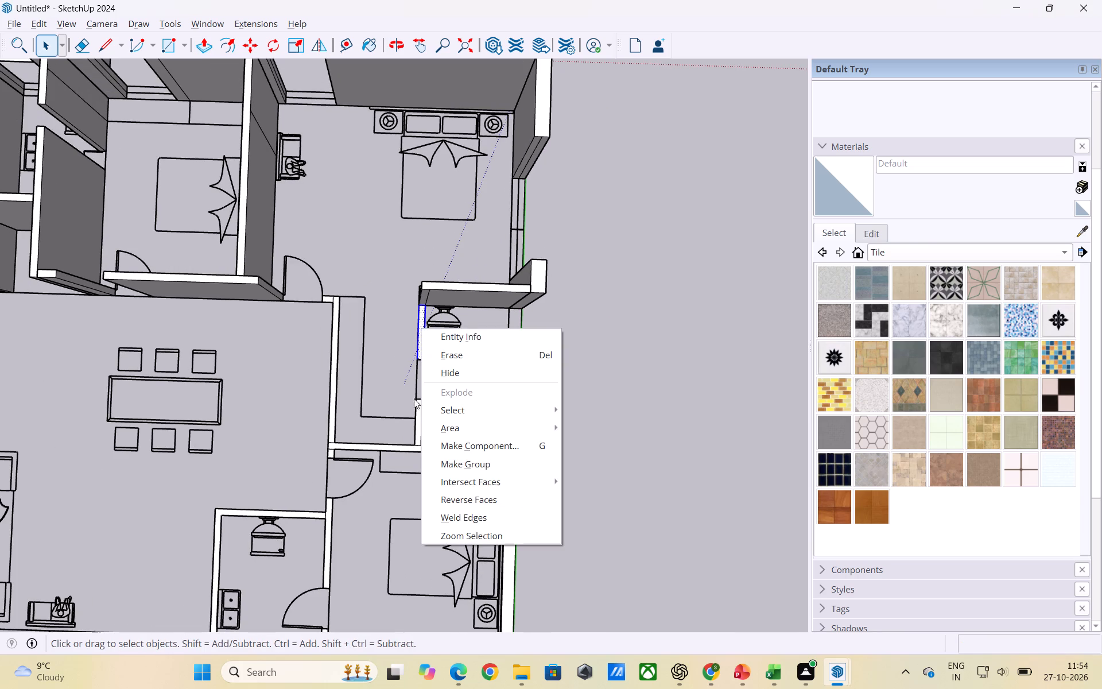
click(447, 465)
click(645, 396)
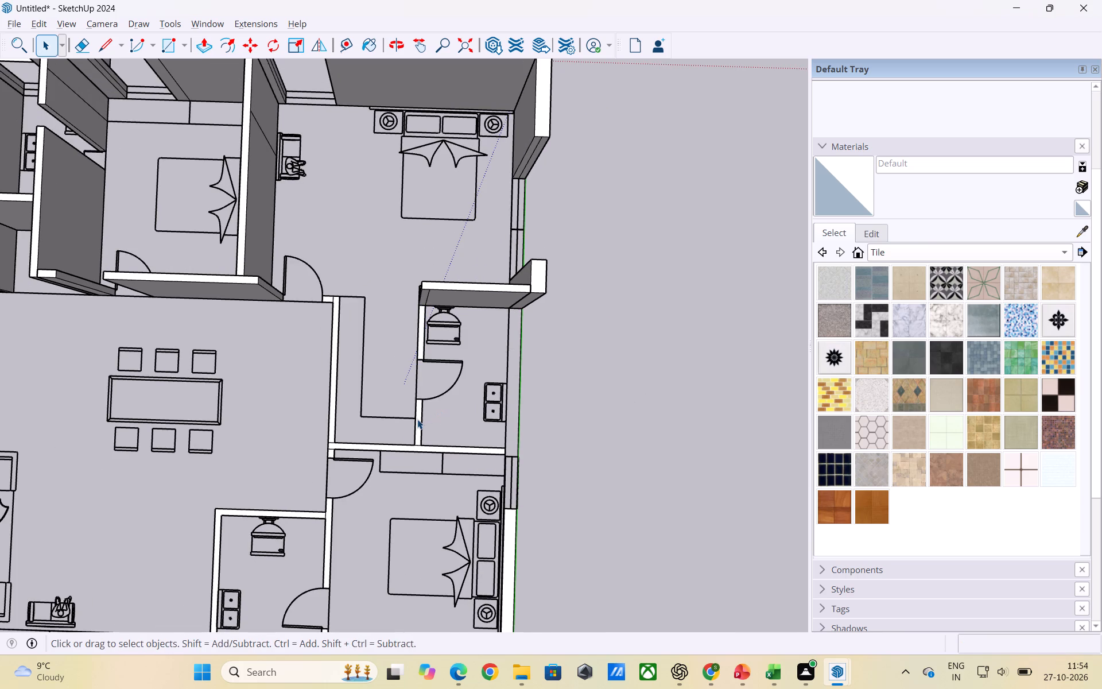
Group the short wall segment between the bathroom door and the third bedroom's dividing wall, and check it opens as a group.
double_click(417, 419)
right_click(417, 419)
click(448, 550)
scroll(558, 342, down, 4)
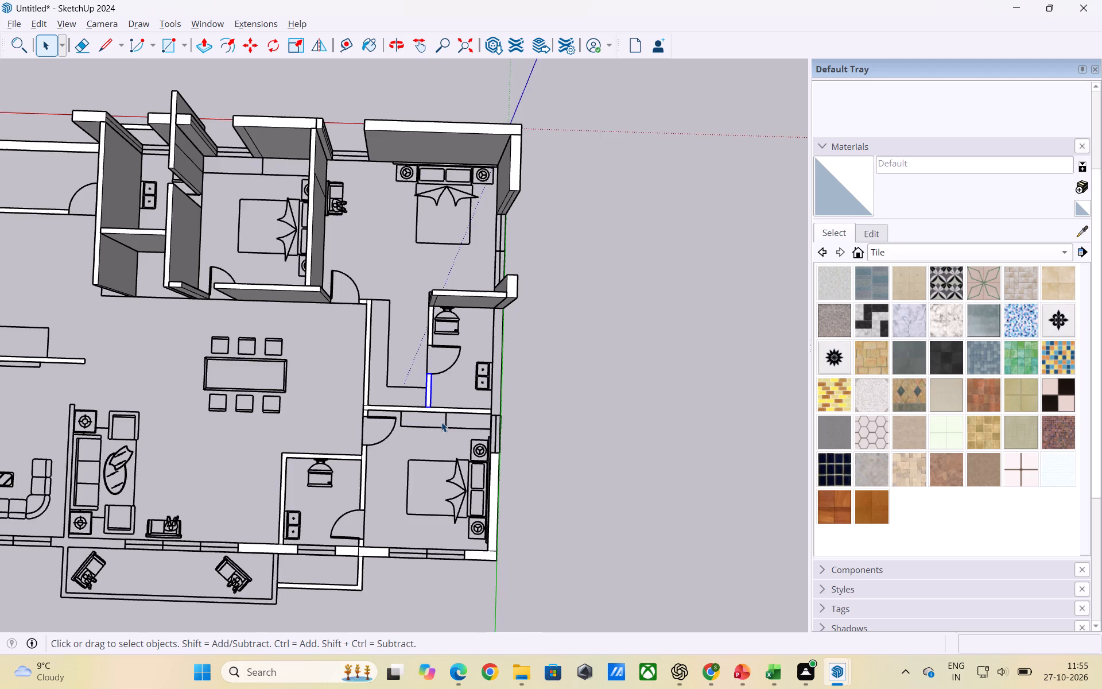
scroll(441, 410, up, 5)
double_click(425, 389)
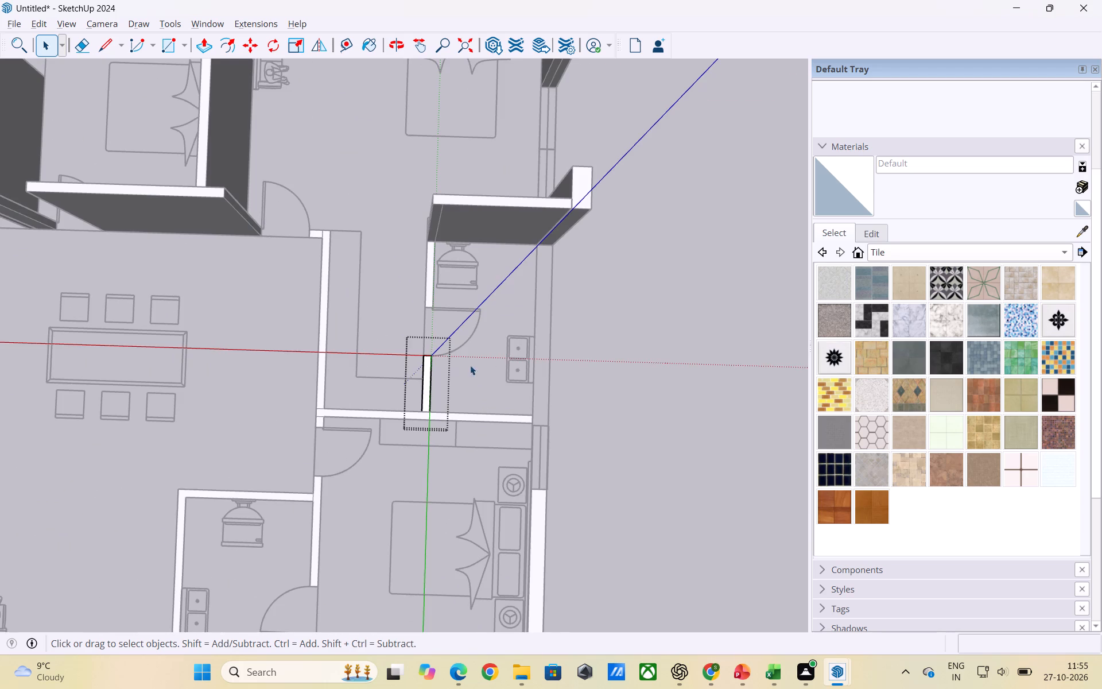
click(575, 350)
Group the long wall separating the walk-in wardrobe and its bathroom from the third bedroom.
scroll(216, 156, down, 3)
double_click(377, 363)
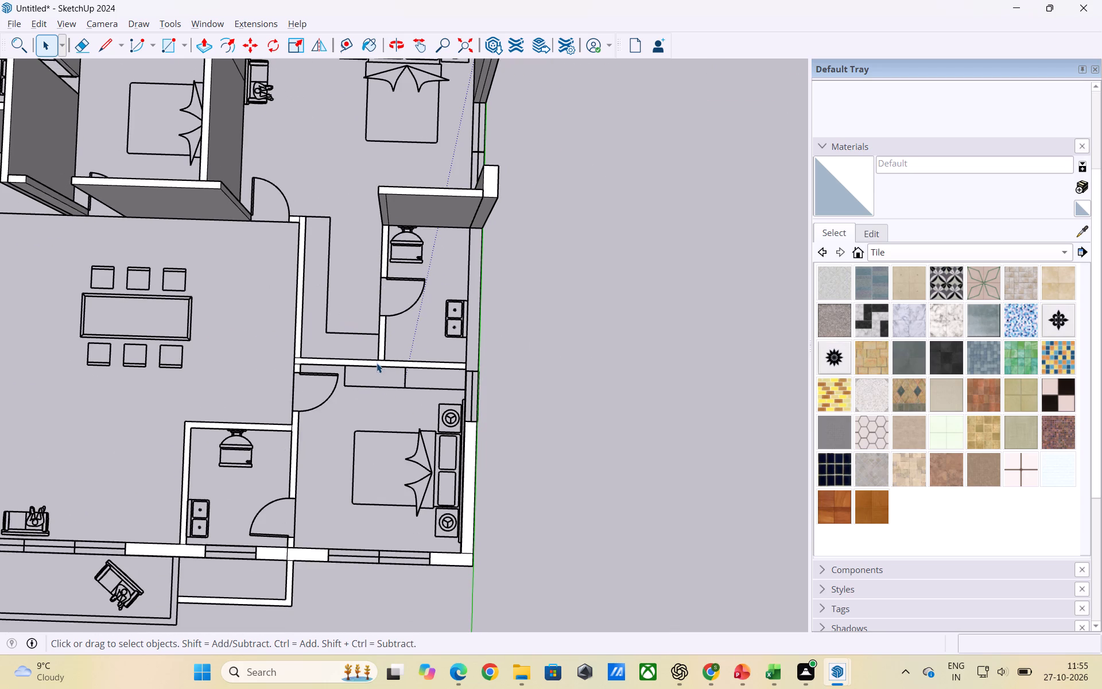
right_click(377, 363)
click(406, 497)
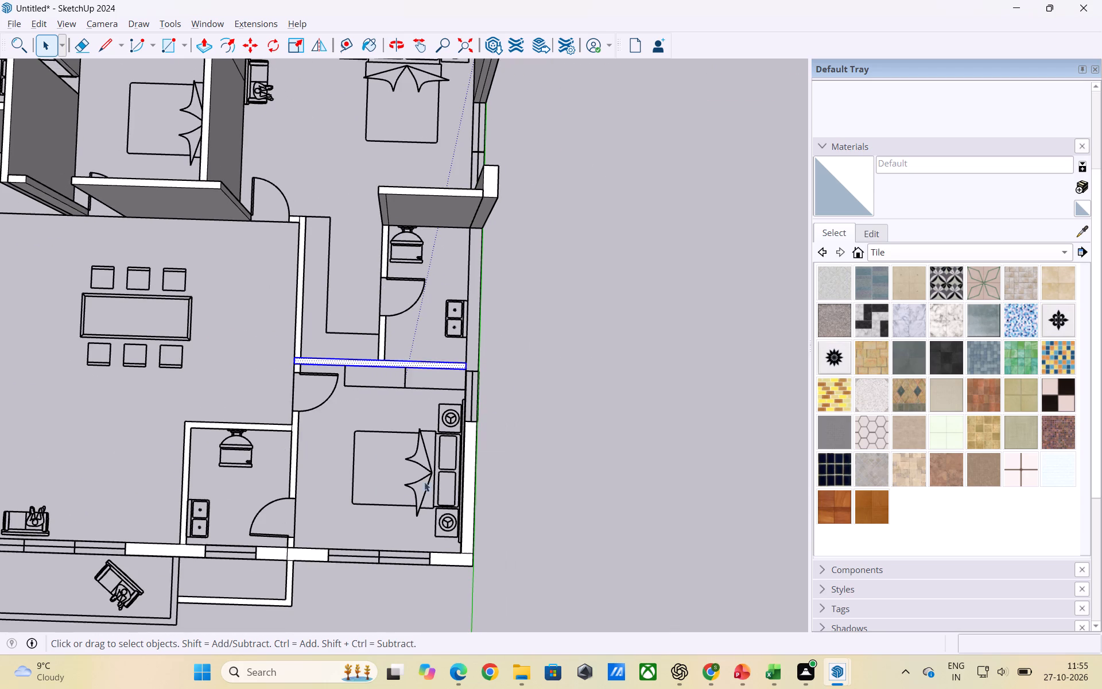
click(519, 373)
scroll(0, 0, down, 3)
scroll(332, 189, down, 2)
scroll(480, 336, up, 3)
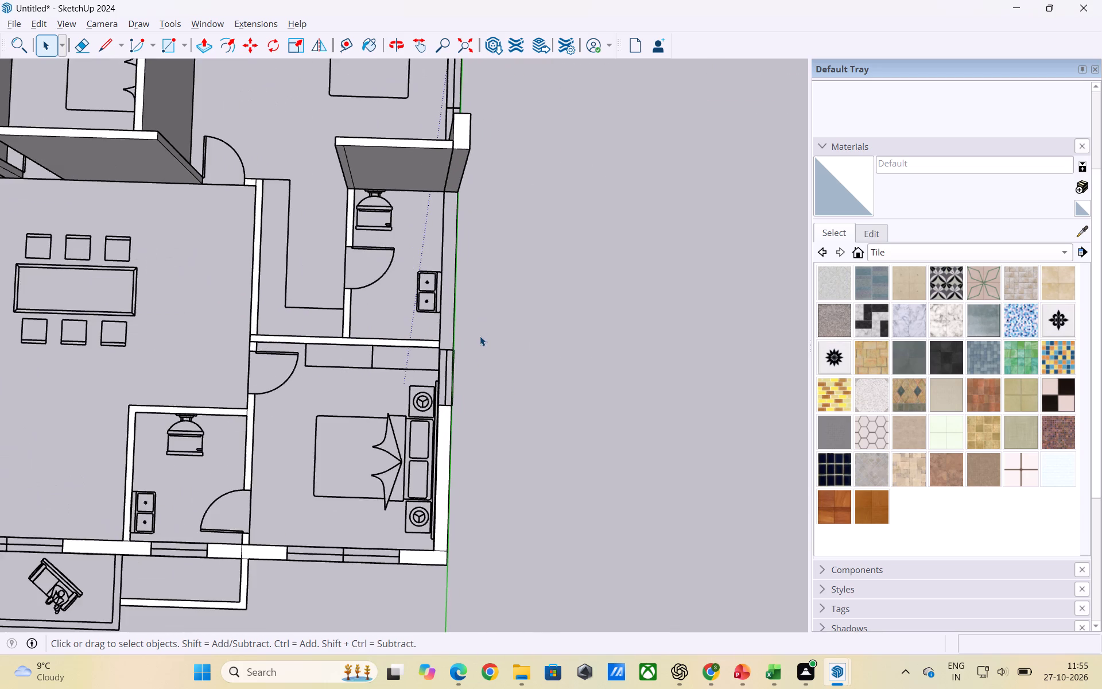
Draw a rectangle about 8' 7" by 9" over the bathroom's outer wall, from the raised toilet wall to the third bedroom's side window.
scroll(553, 335, down, 6)
key(r)
scroll(506, 299, up, 2)
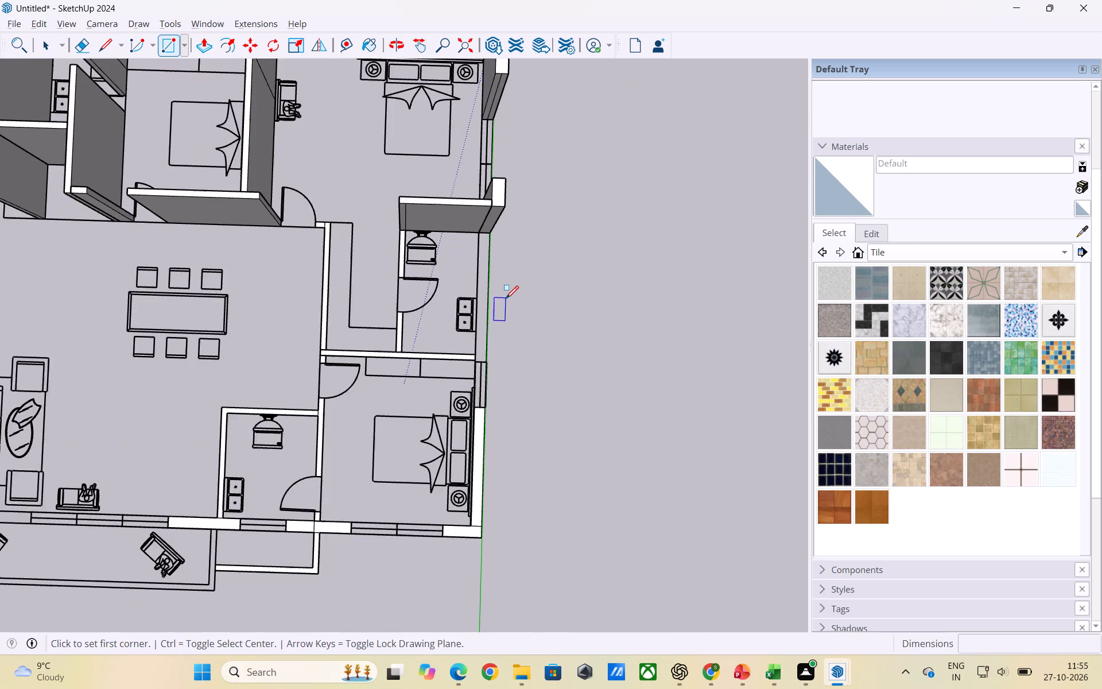
scroll(506, 299, up, 4)
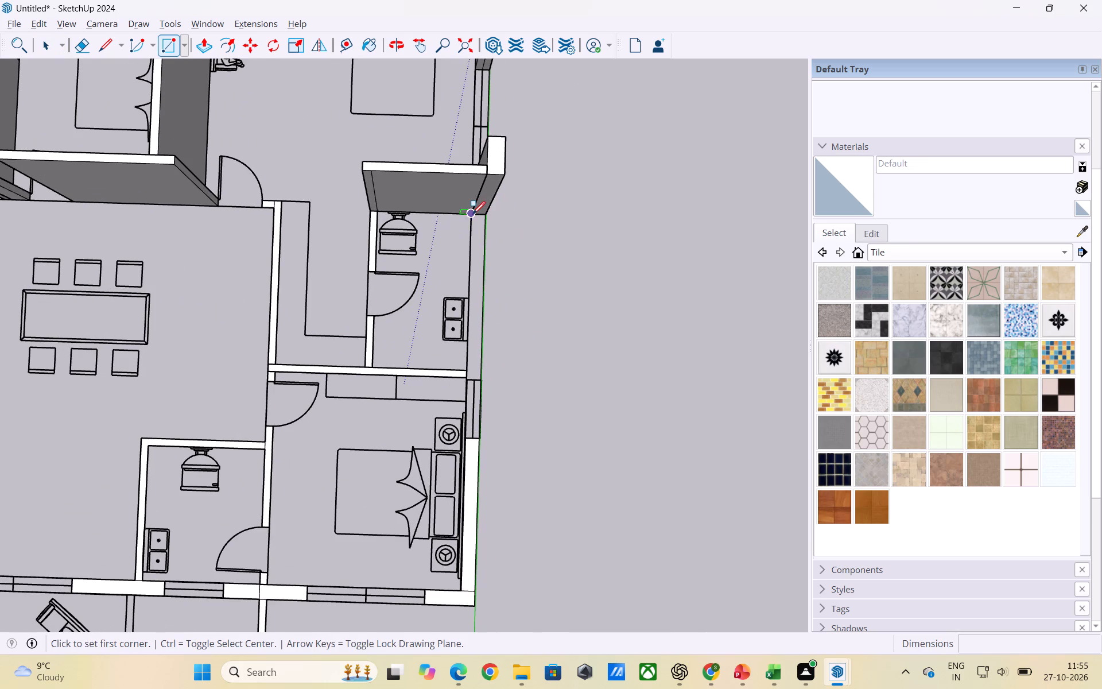
click(472, 214)
click(484, 379)
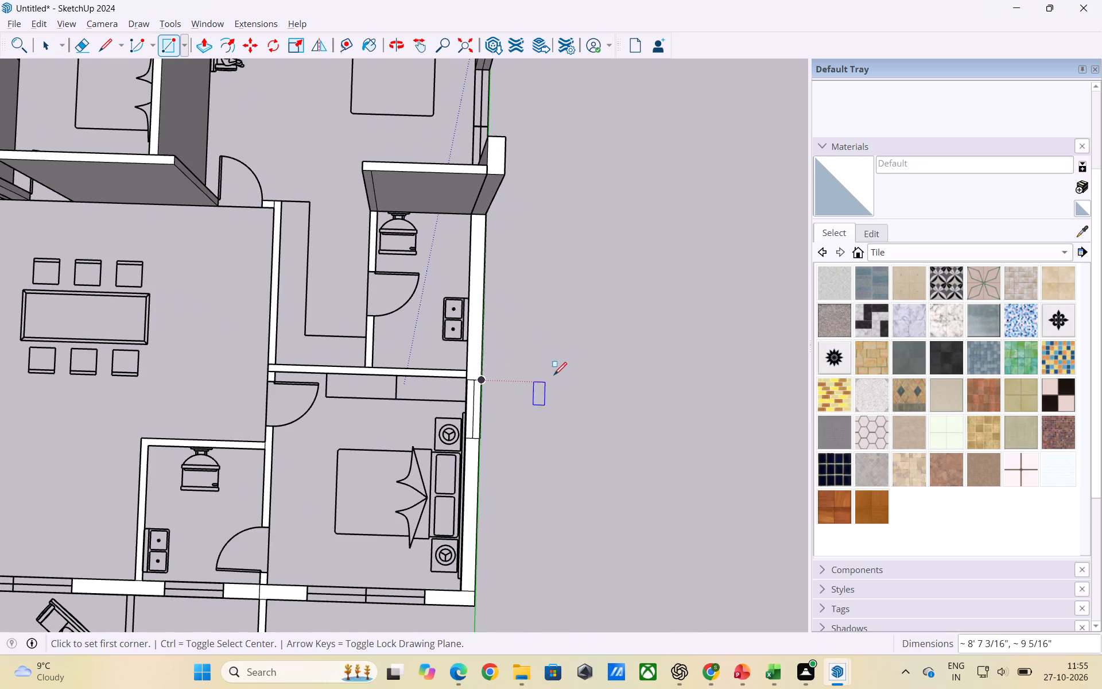
Delete the face filling the side window opening in the third bedroom's outer wall.
key(space)
click(469, 401)
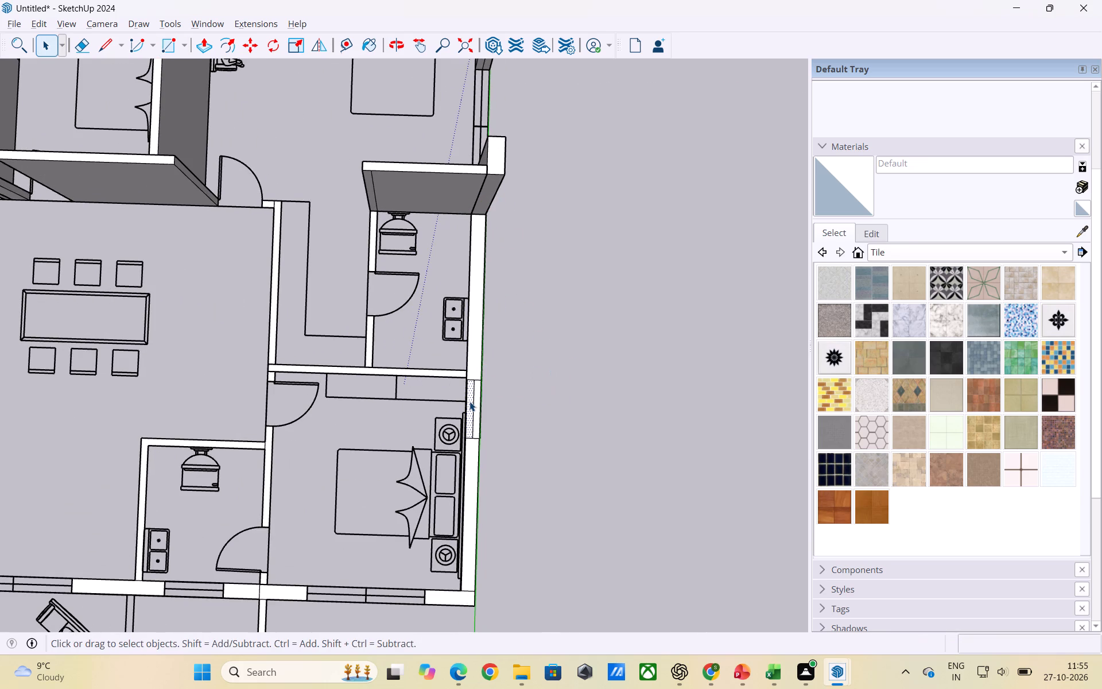
shift+click(478, 411)
key(Delete)
Group the new outer wall section running alongside the bathroom basin down to the third bedroom's side window.
double_click(476, 342)
right_click(475, 342)
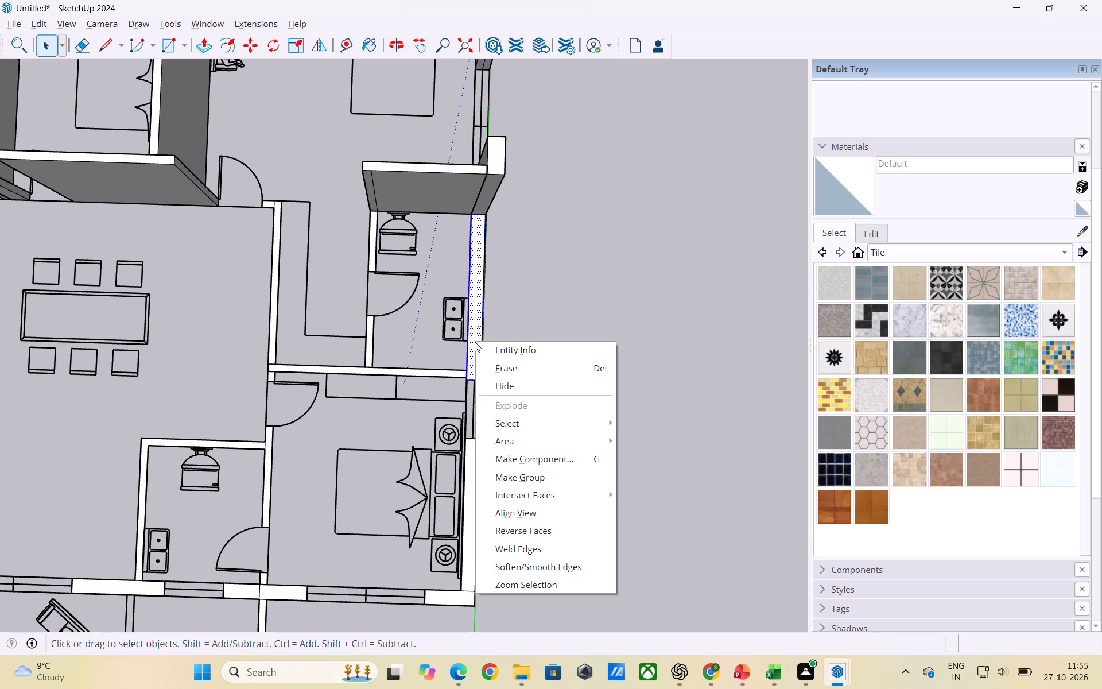
click(521, 474)
click(554, 388)
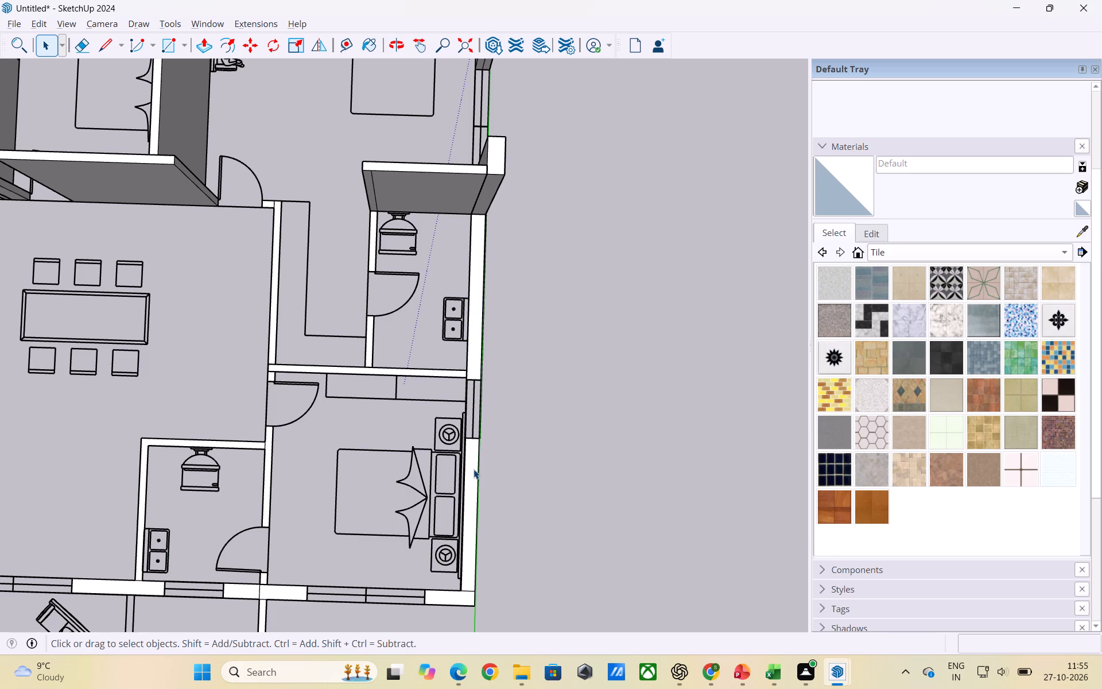
Group the outer wall section behind the third bedroom's bed headboard.
double_click(474, 469)
right_click(472, 469)
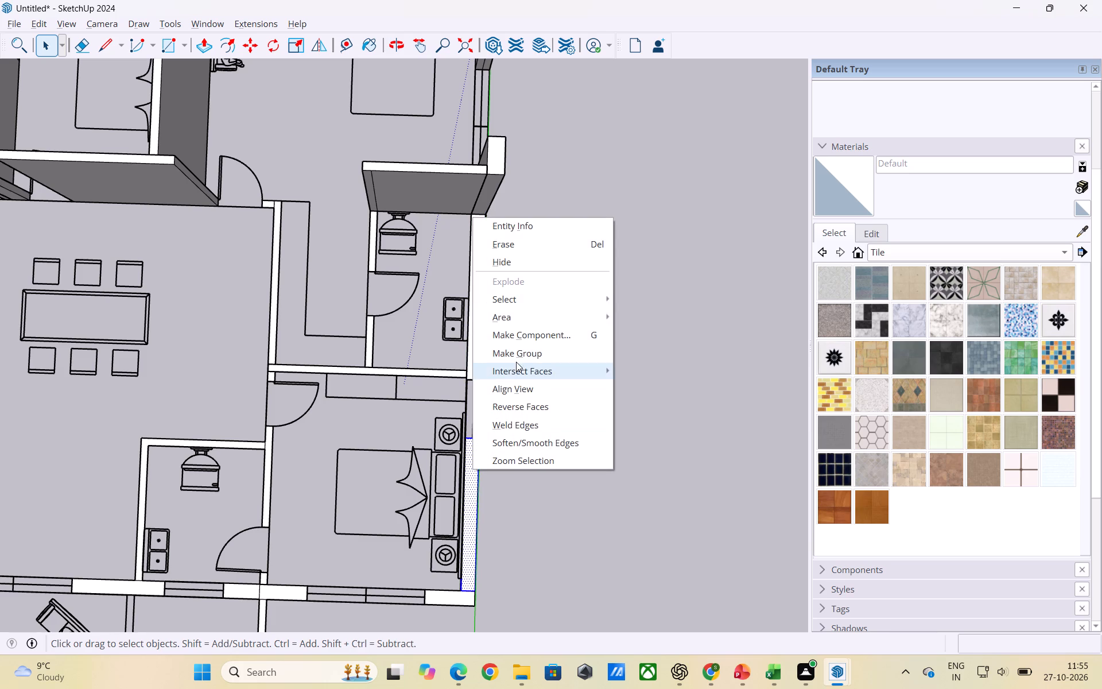
click(518, 358)
click(604, 413)
Group the short corner wall segment between the third bedroom's front window and the outer wall behind the bed.
double_click(447, 595)
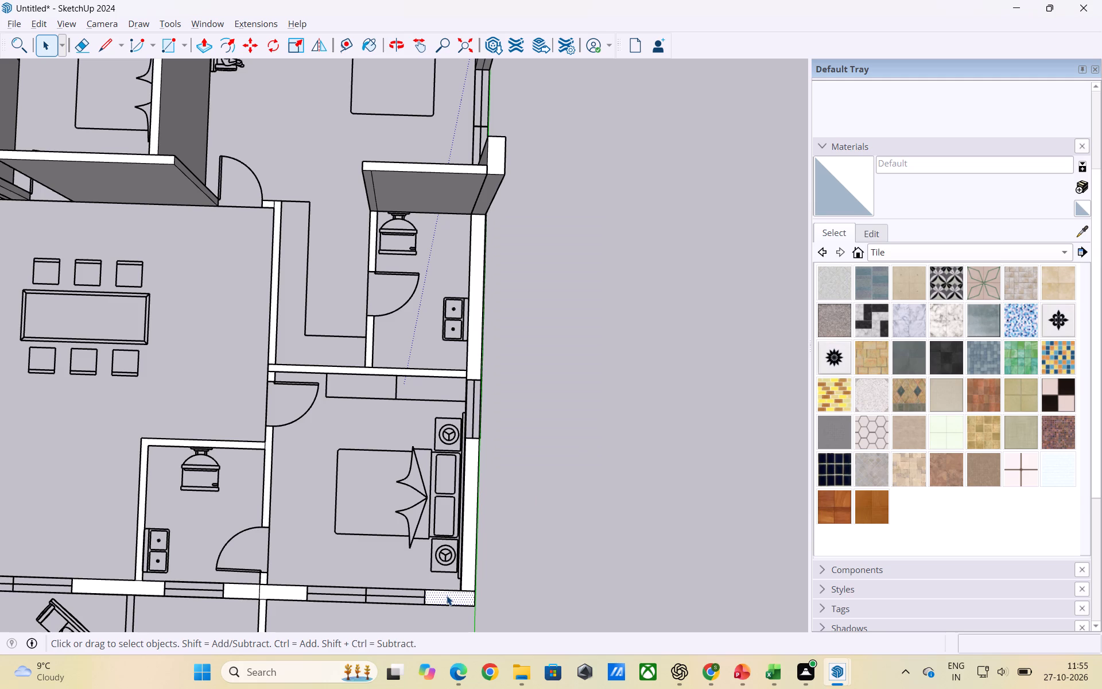
right_click(447, 593)
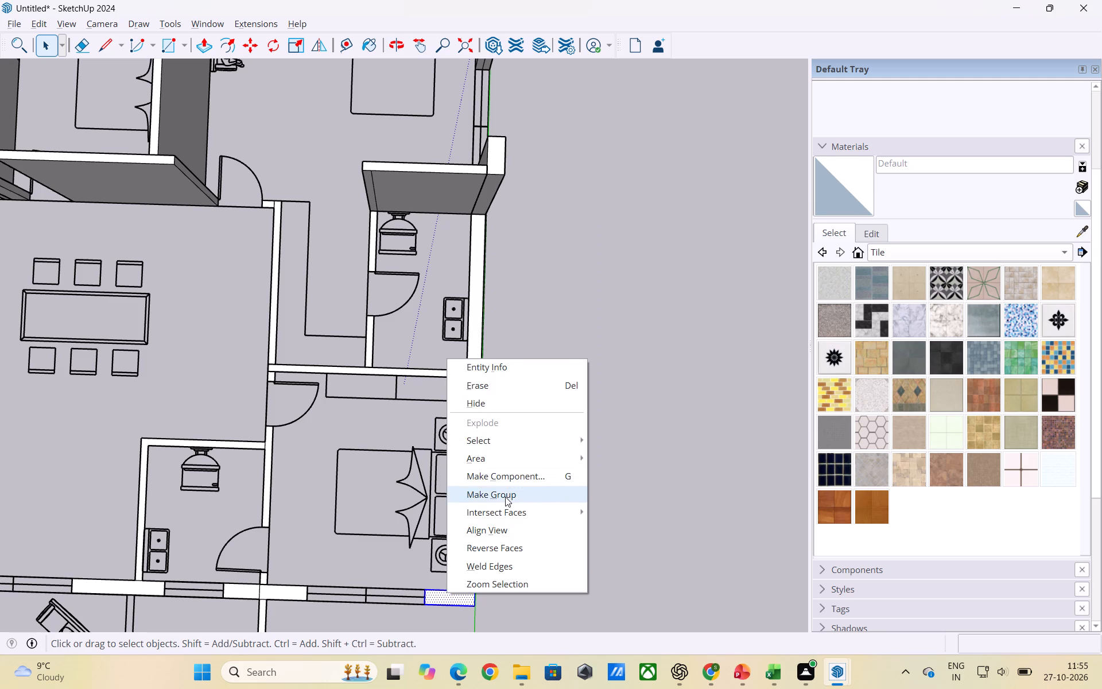
click(505, 497)
click(632, 527)
Make separate groups of the two adjoining front wall segments between the third bedroom's window and its attached bathroom's window.
double_click(281, 594)
right_click(281, 594)
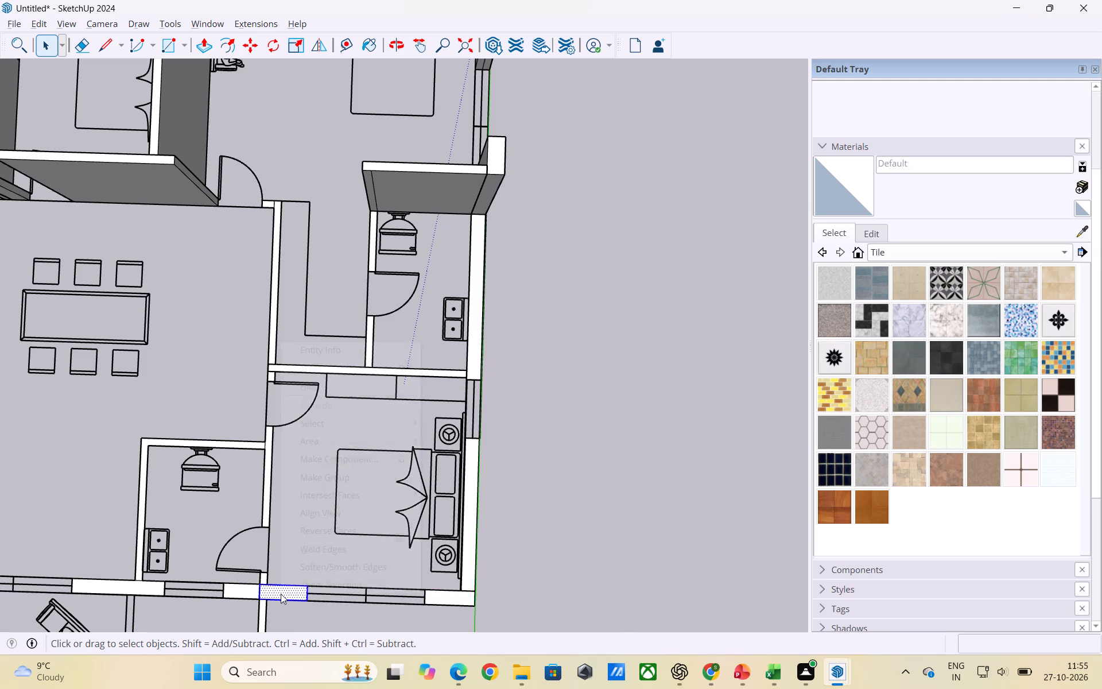
click(319, 474)
click(518, 510)
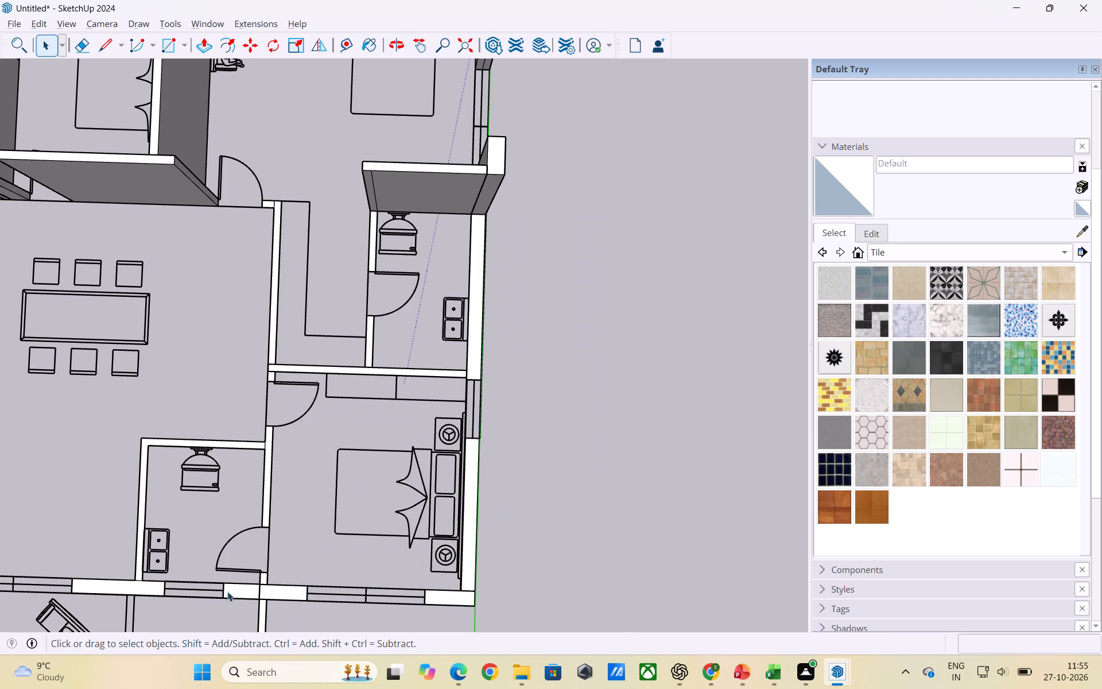
double_click(234, 591)
right_click(234, 591)
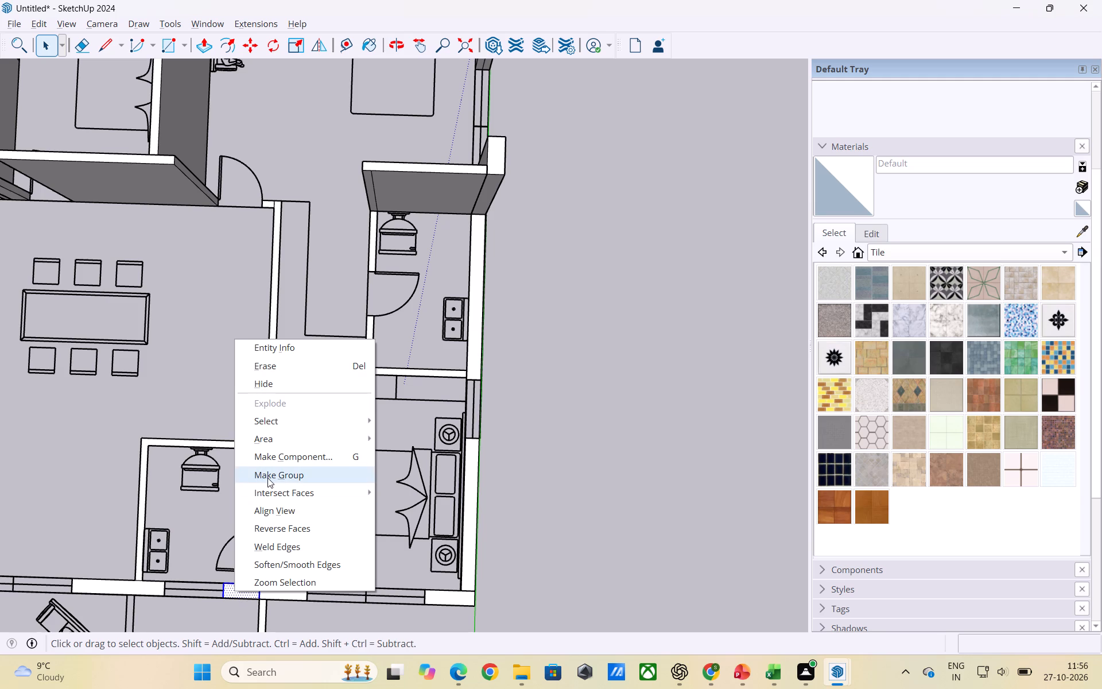
click(267, 478)
click(606, 514)
Group the front wall segment between the attached bathroom's window and the living area's balcony opening.
click(141, 592)
double_click(141, 590)
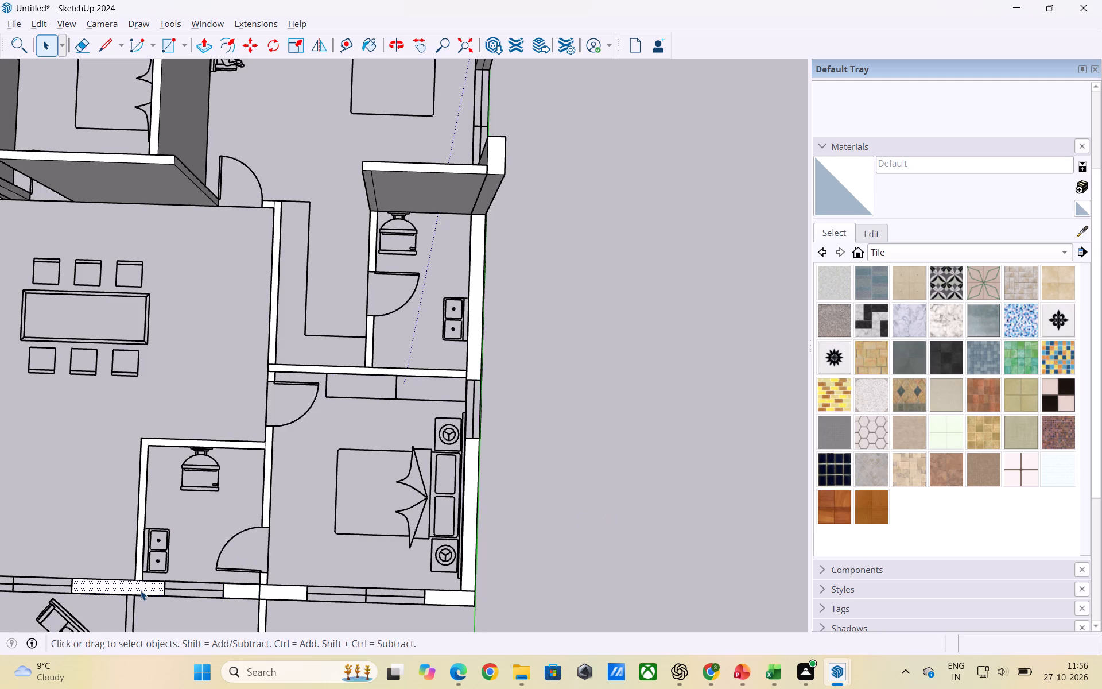
right_click(141, 583)
click(183, 471)
click(543, 510)
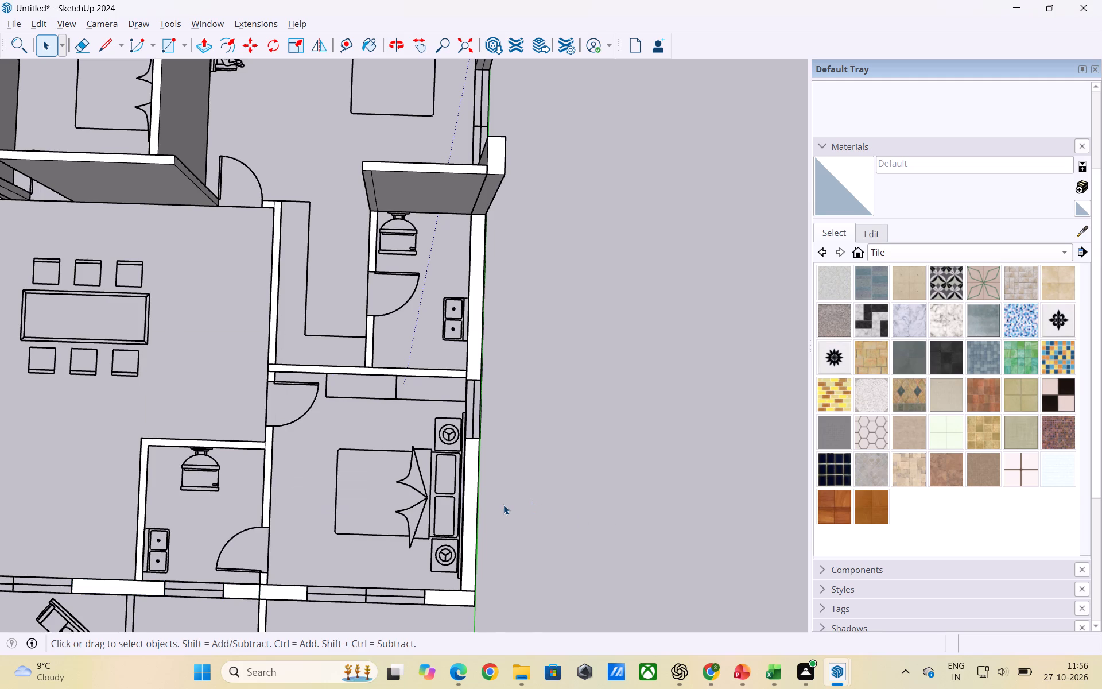
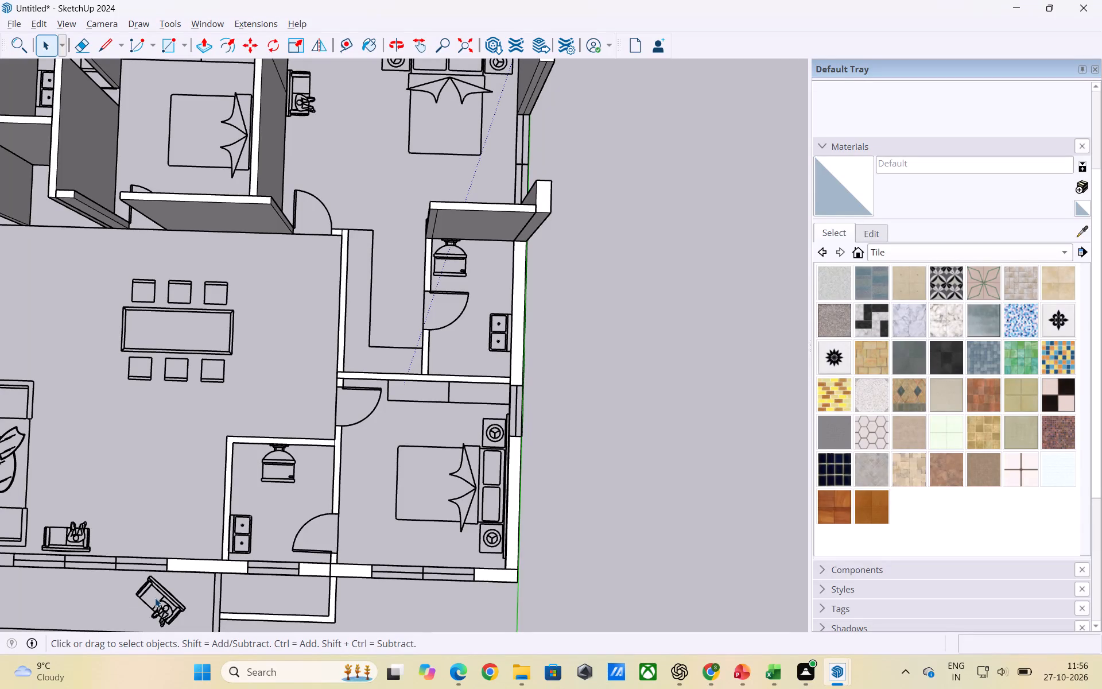
Examine the floor plan around the third bedroom and the neighbouring bathroom for wall sections still lying flat.
scroll(127, 429, down, 2)
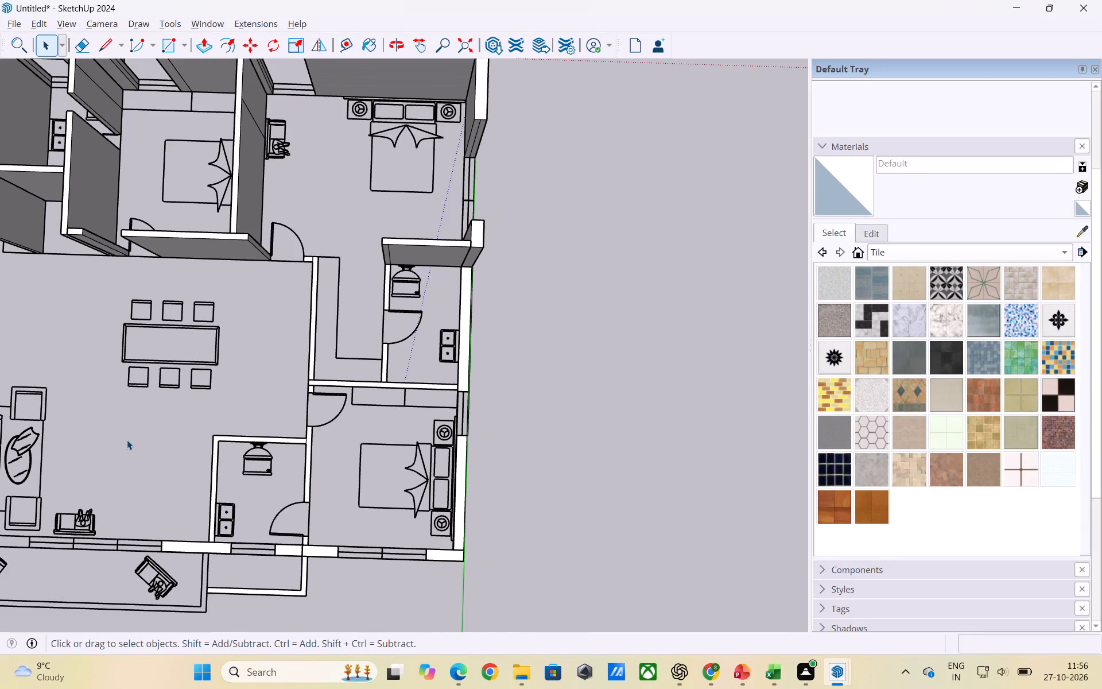
scroll(127, 440, down, 2)
scroll(257, 530, up, 1)
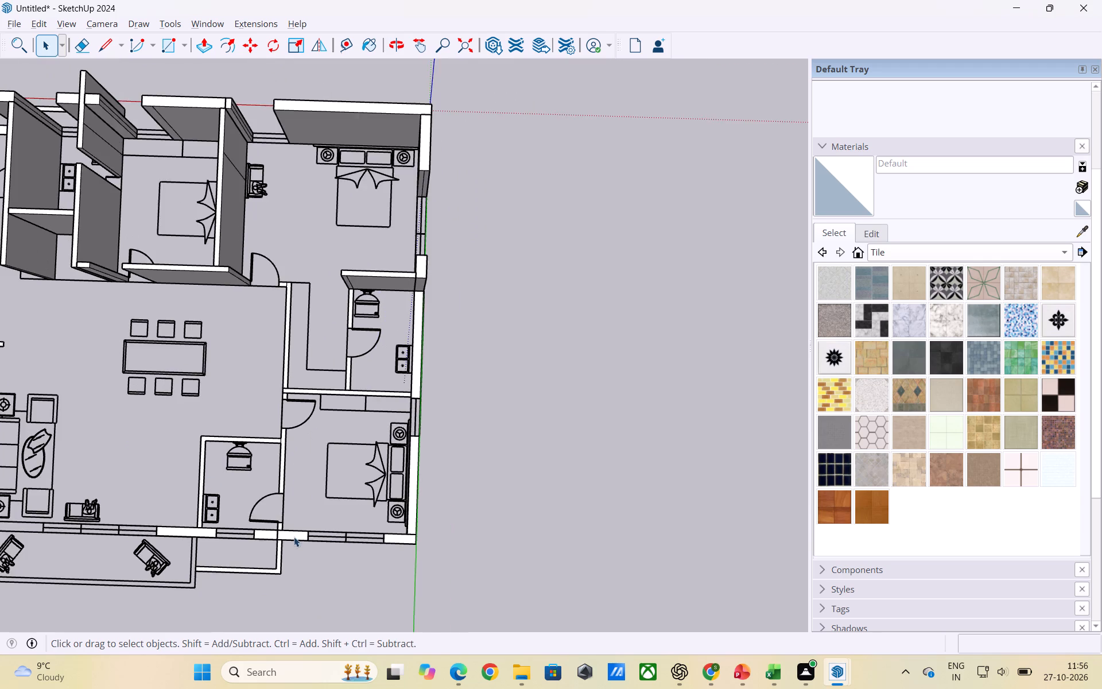
scroll(294, 537, up, 2)
scroll(397, 516, down, 1)
scroll(332, 544, up, 2)
scroll(332, 544, down, 2)
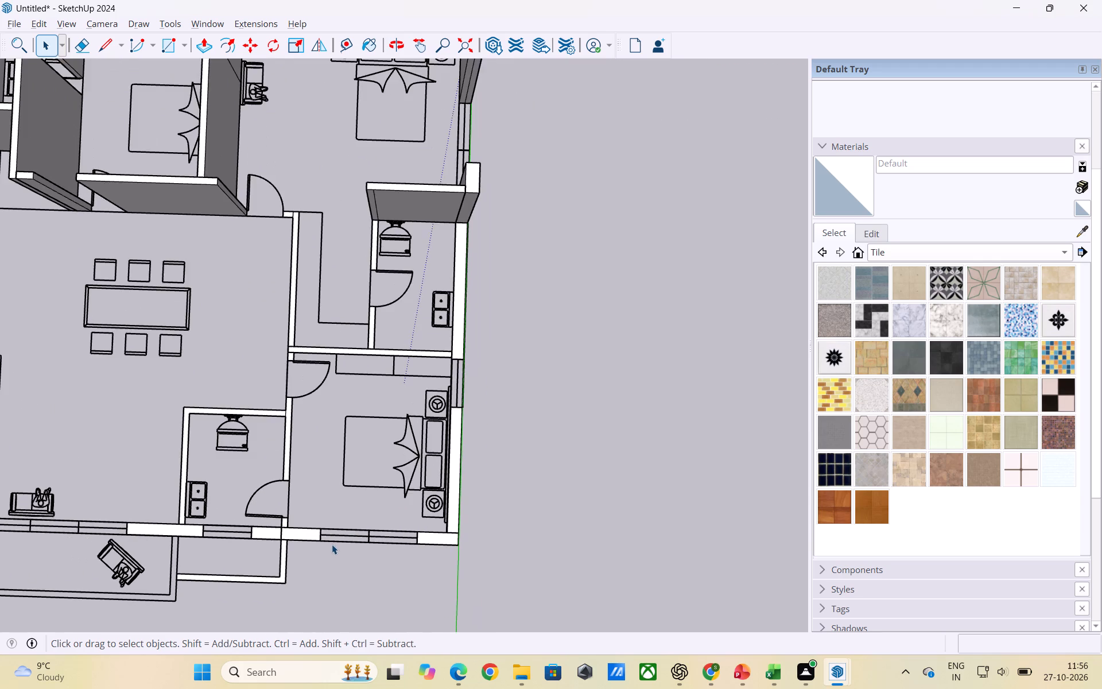
scroll(413, 540, down, 4)
scroll(581, 457, down, 2)
scroll(662, 436, down, 2)
scroll(368, 527, up, 2)
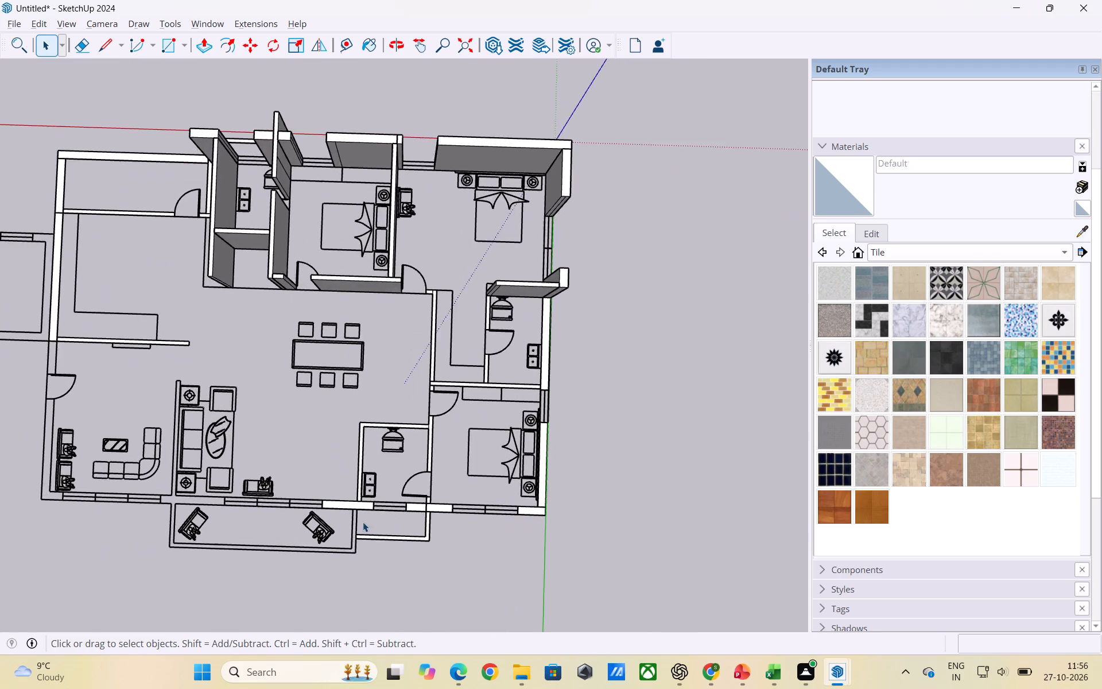
scroll(363, 522, up, 4)
scroll(464, 486, down, 1)
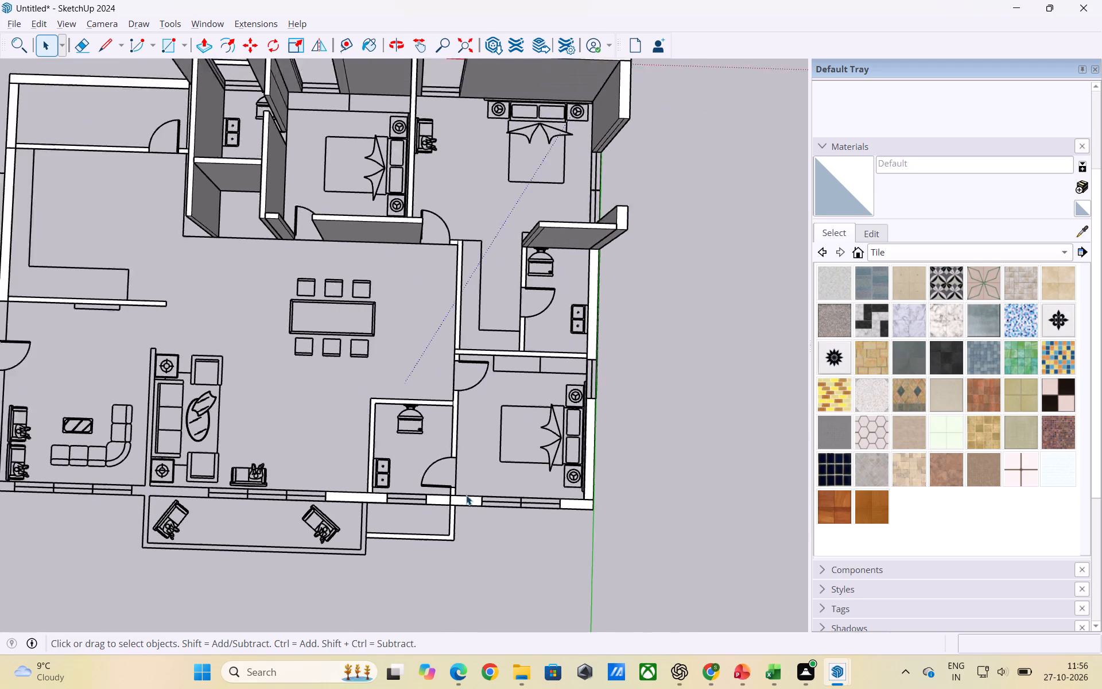
scroll(466, 495, down, 2)
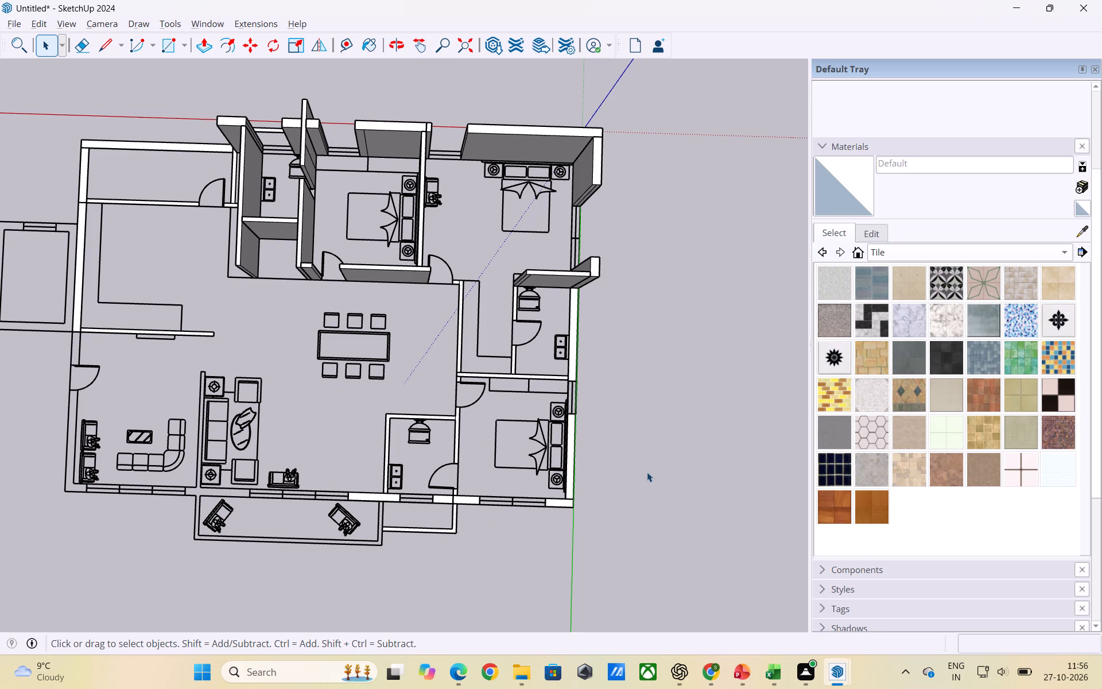
scroll(658, 478, down, 2)
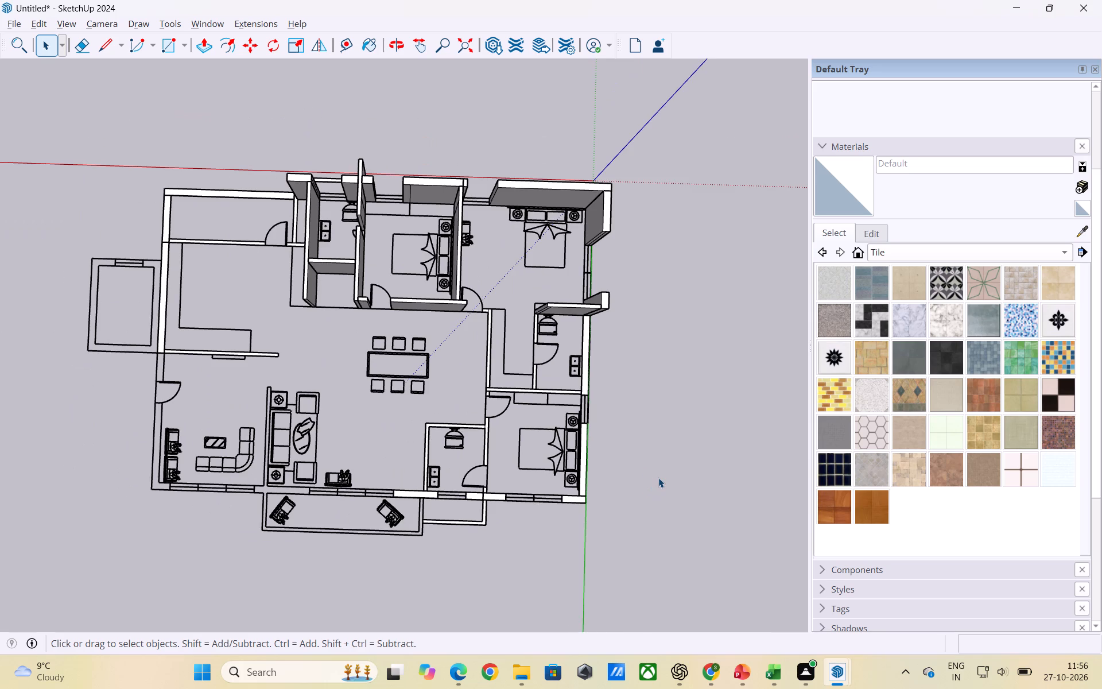
scroll(658, 478, up, 2)
scroll(630, 394, up, 1)
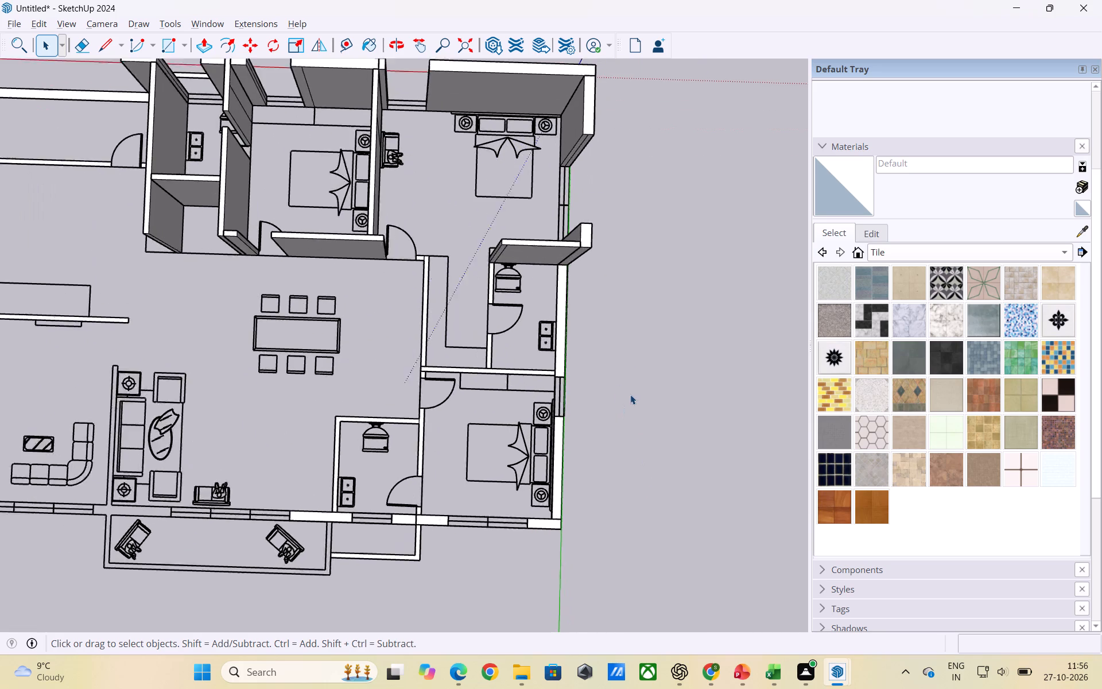
scroll(630, 394, up, 3)
scroll(490, 184, up, 3)
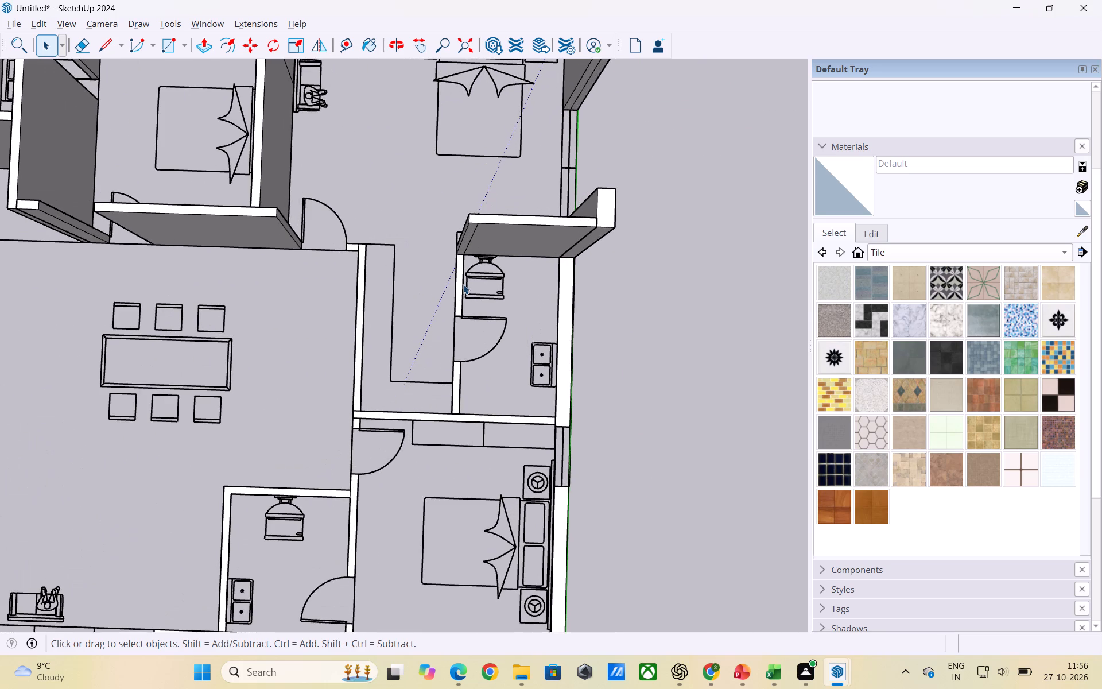
Push/Pull the outer wall of the bathroom between the corner bedroom and the third bedroom up to 9'.
middle_drag(463, 284, 463, 233)
scroll(449, 255, down, 3)
middle_drag(455, 266, 689, 224)
scroll(358, 256, down, 1)
middle_drag(365, 246, 603, 307)
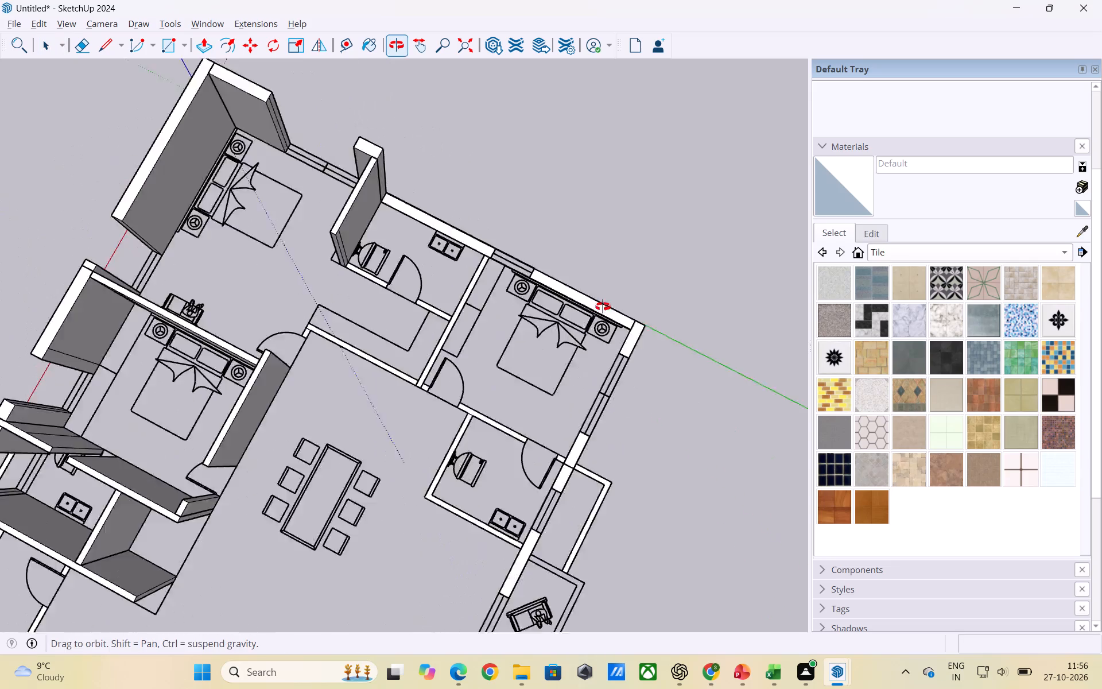
middle_drag(603, 307, 720, 256)
scroll(324, 268, up, 2)
scroll(410, 259, down, 3)
middle_drag(397, 298, 397, 367)
scroll(375, 161, up, 4)
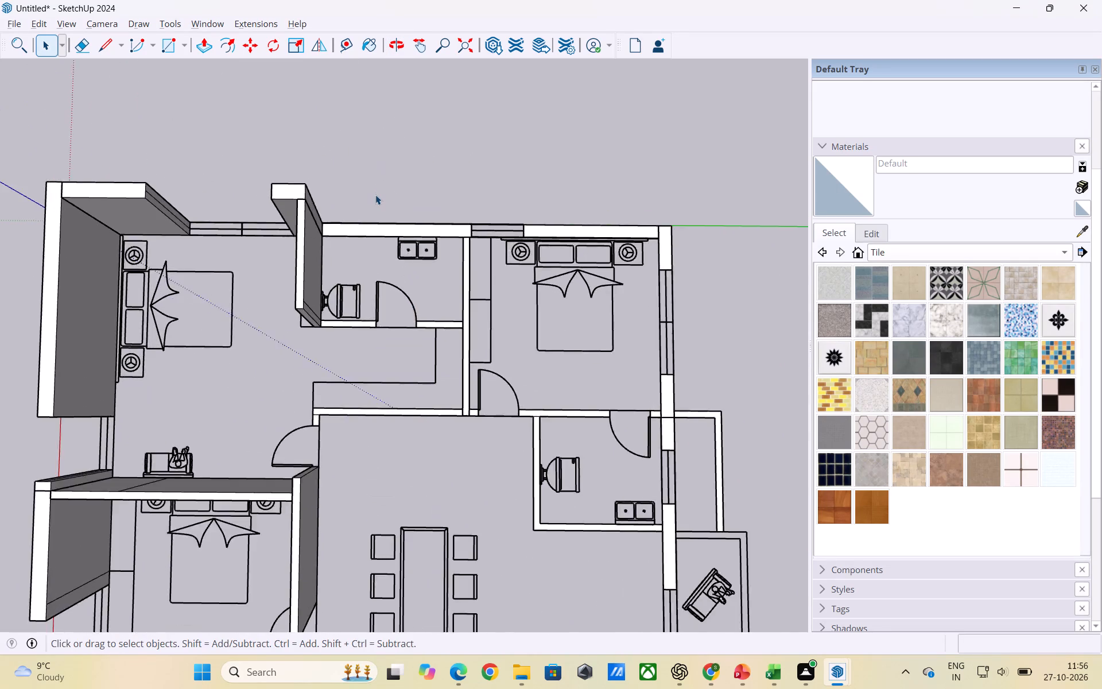
scroll(375, 195, up, 4)
triple_click(381, 245)
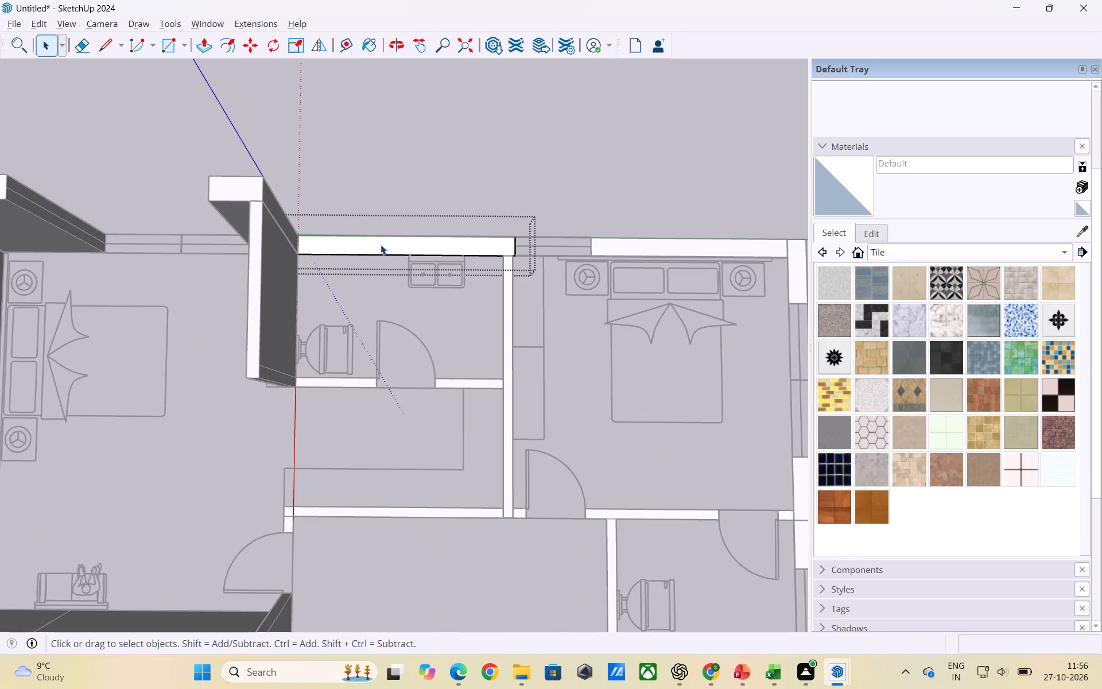
key(p)
click(381, 245)
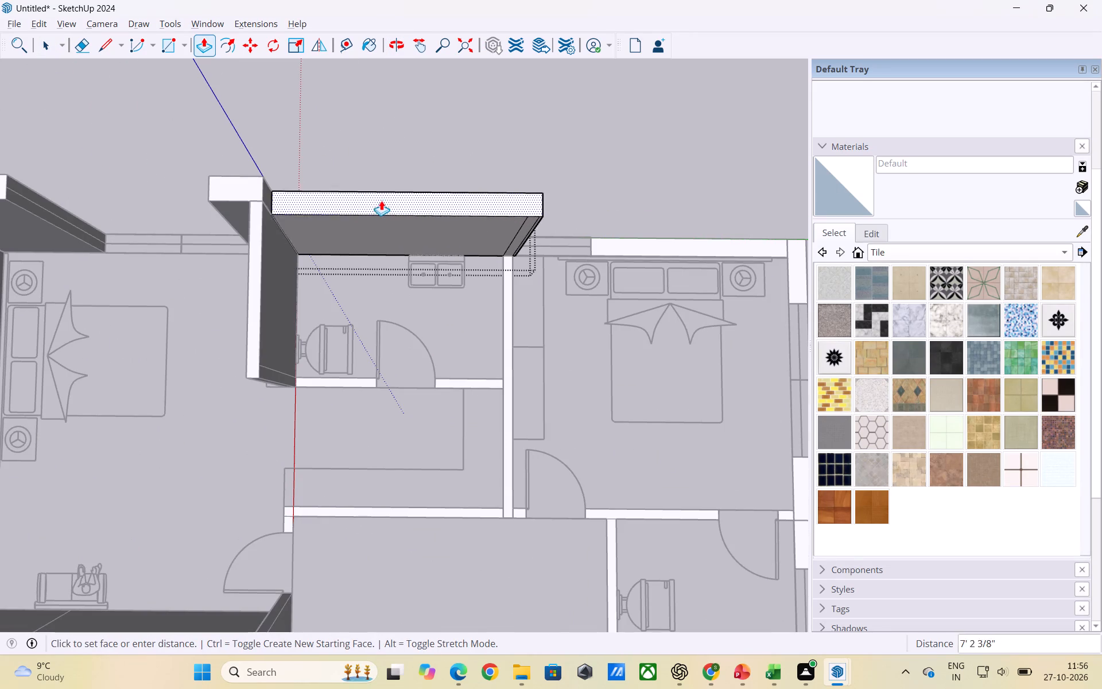
click(253, 239)
key(space)
click(677, 188)
Push/Pull the short wall on the toilet side of that bathroom's door up to 9'.
scroll(451, 299, down, 2)
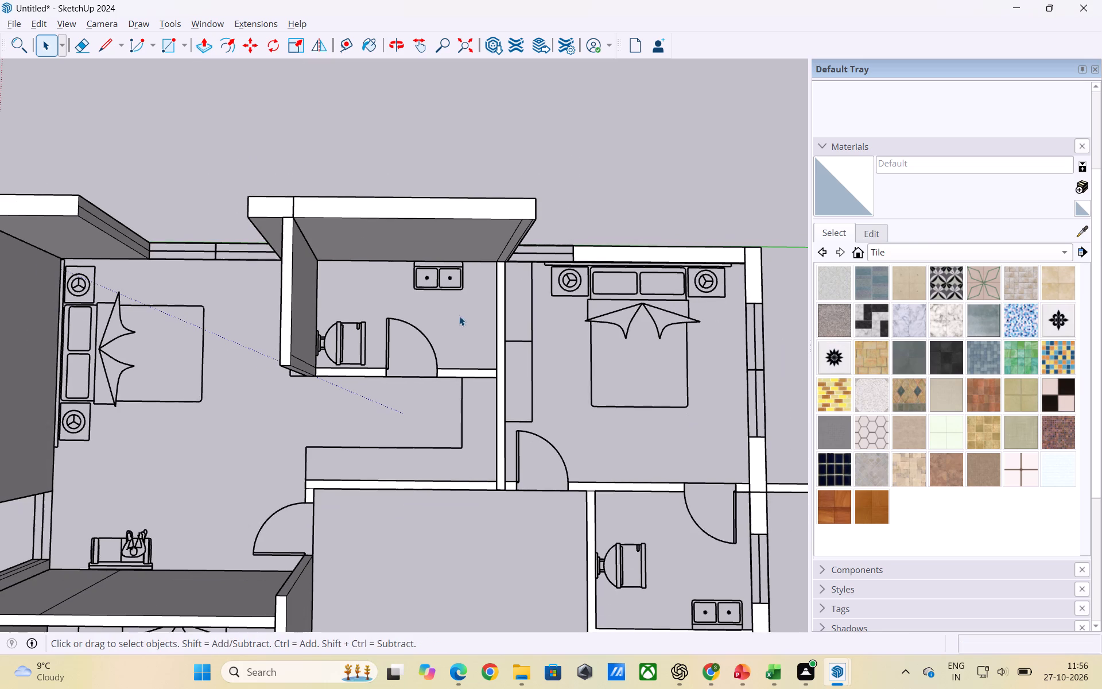
triple_click(356, 373)
key(p)
click(356, 373)
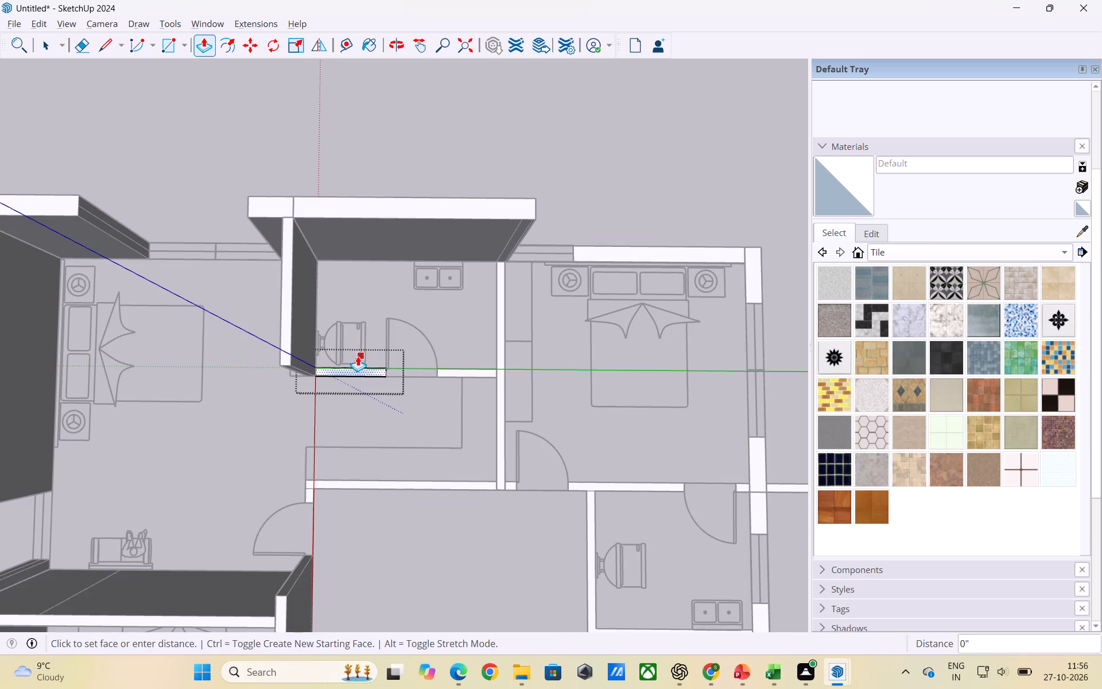
click(287, 280)
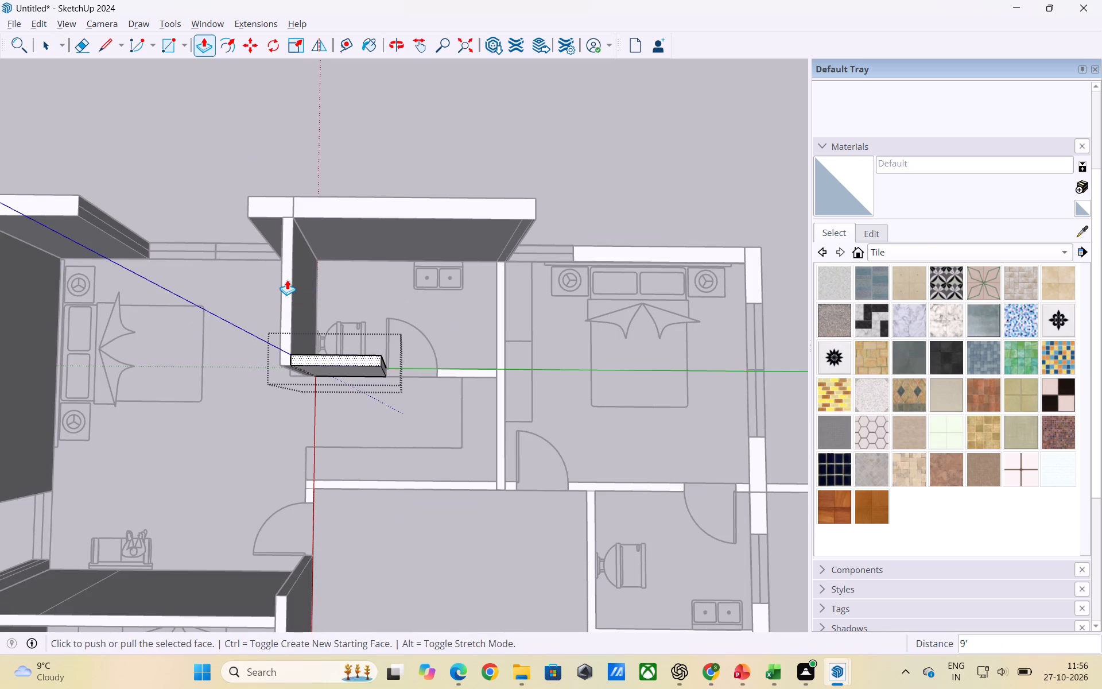
key(space)
click(452, 325)
Push/Pull the short wall on the other side of that bathroom's door up to 9', matching the adjoining wall's height.
triple_click(456, 373)
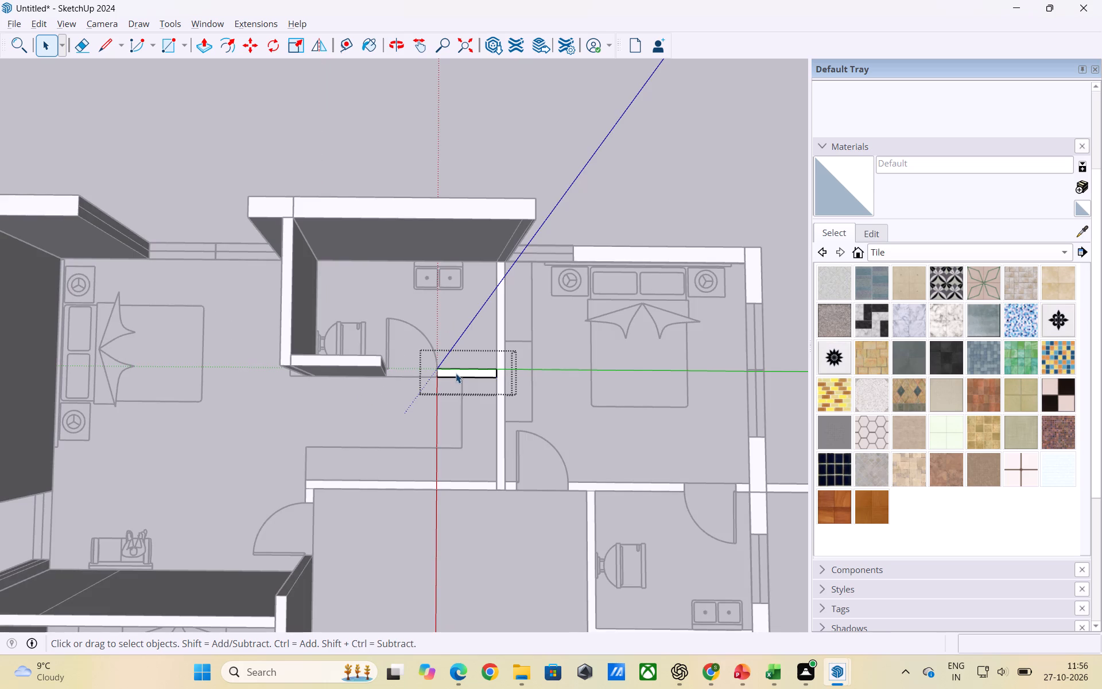
key(p)
click(456, 373)
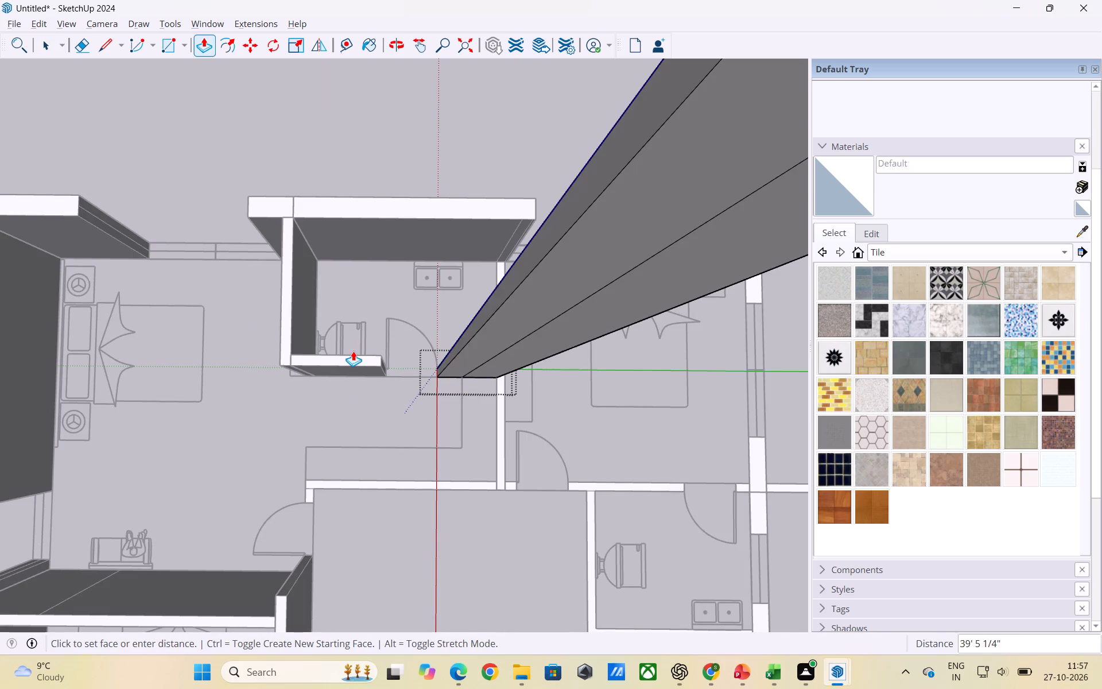
scroll(373, 359, up, 2)
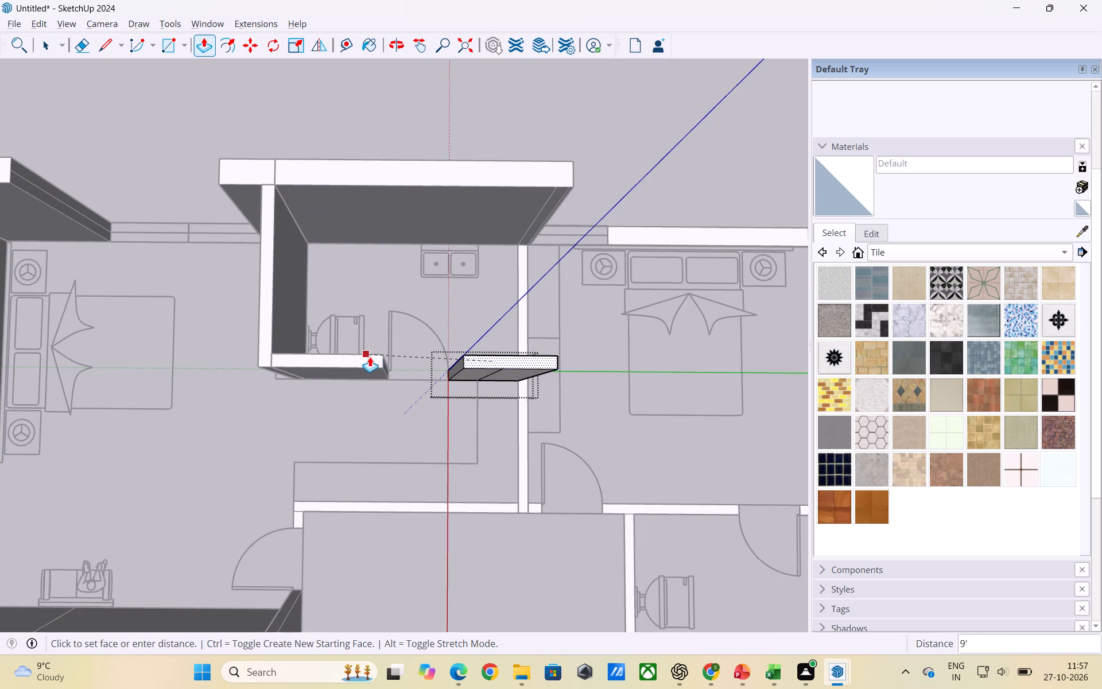
click(377, 355)
key(space)
click(373, 398)
Delete the stray vertical edge on the inner face of the bathroom's raised outer wall, near its third-bedroom end.
scroll(389, 386, down, 3)
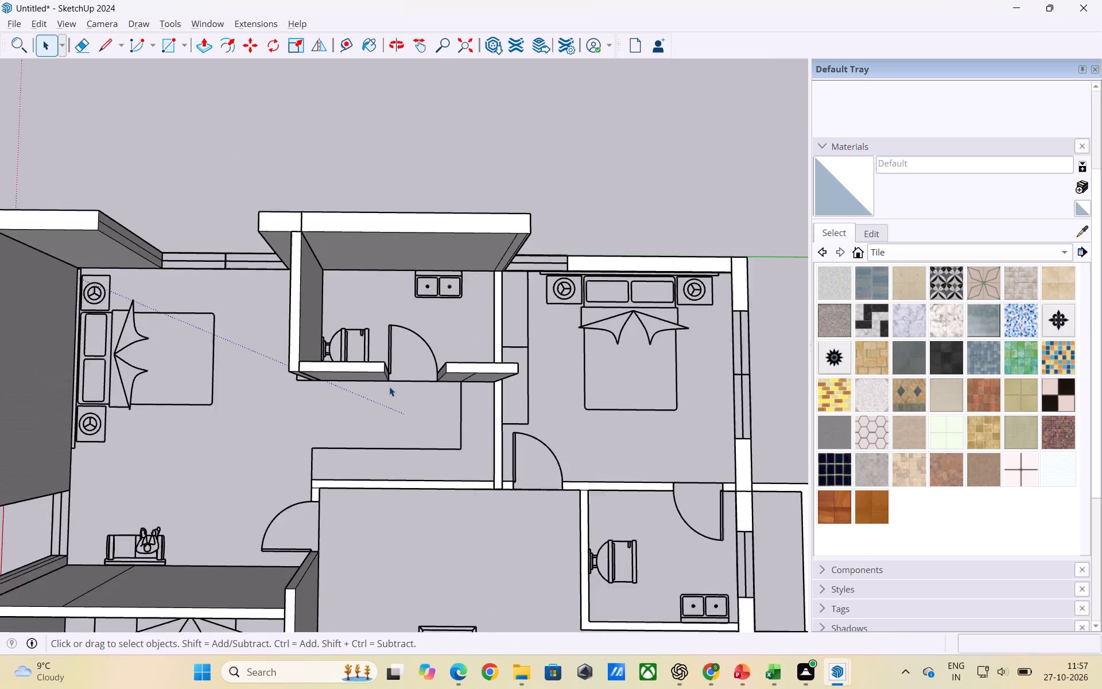
scroll(389, 386, down, 3)
middle_drag(397, 412, 398, 338)
scroll(496, 369, up, 2)
middle_drag(550, 395, 311, 370)
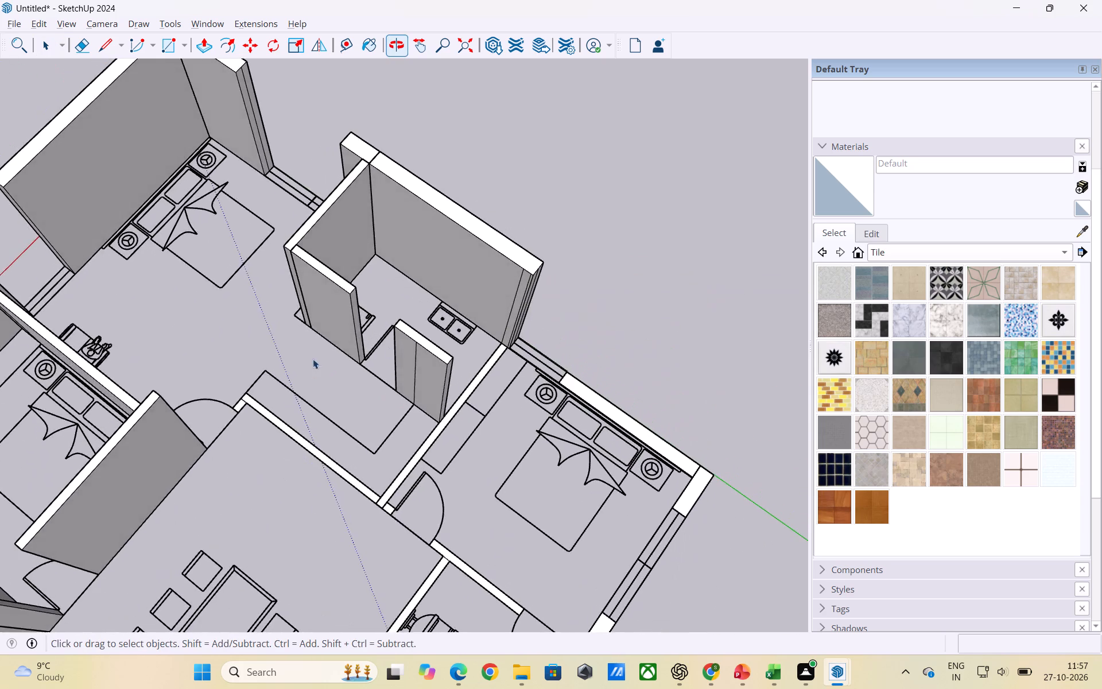
scroll(563, 340, down, 6)
middle_drag(564, 376, 351, 332)
scroll(526, 368, up, 3)
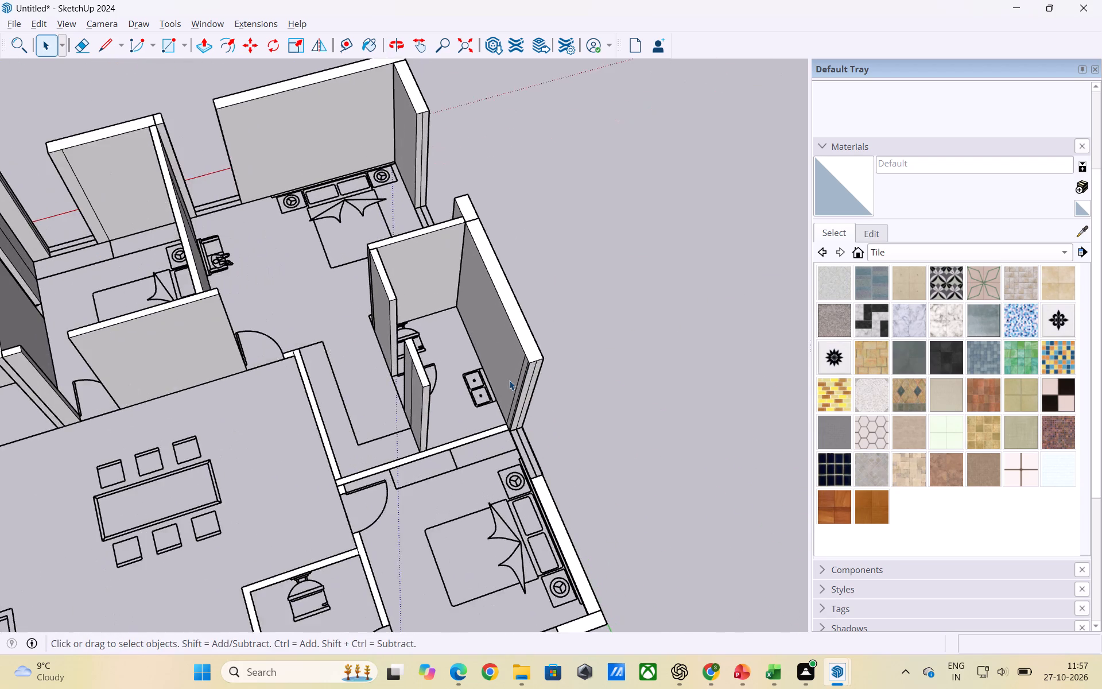
middle_drag(513, 380, 559, 321)
scroll(540, 347, up, 6)
middle_drag(523, 361, 610, 339)
scroll(561, 322, up, 1)
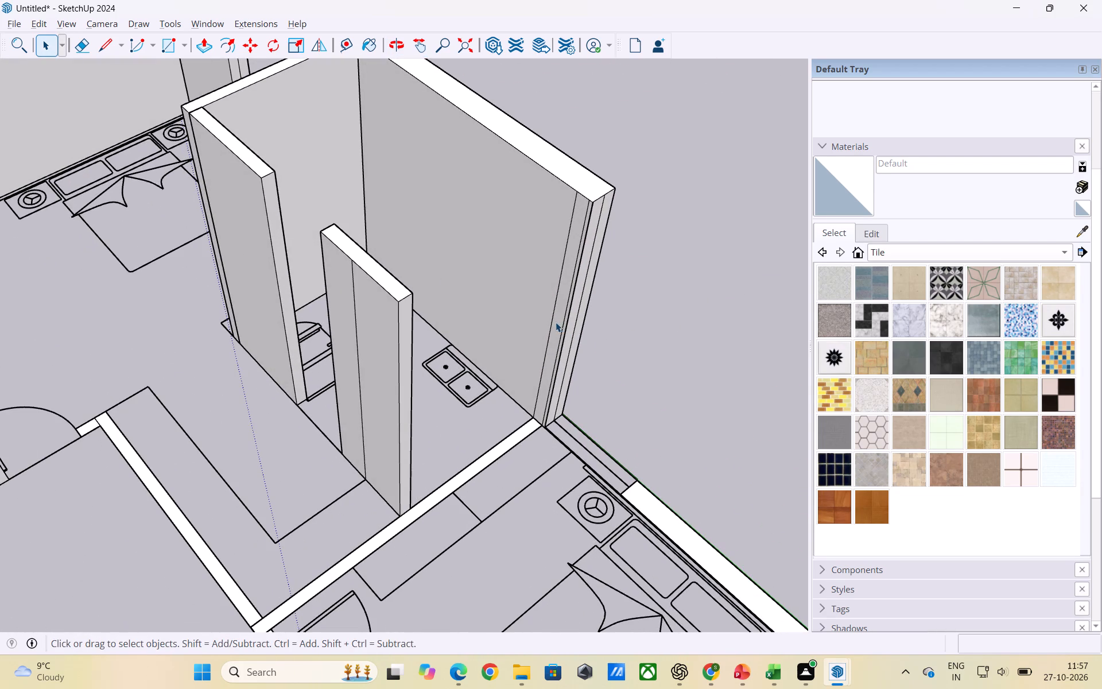
click(554, 320)
click(553, 320)
click(551, 322)
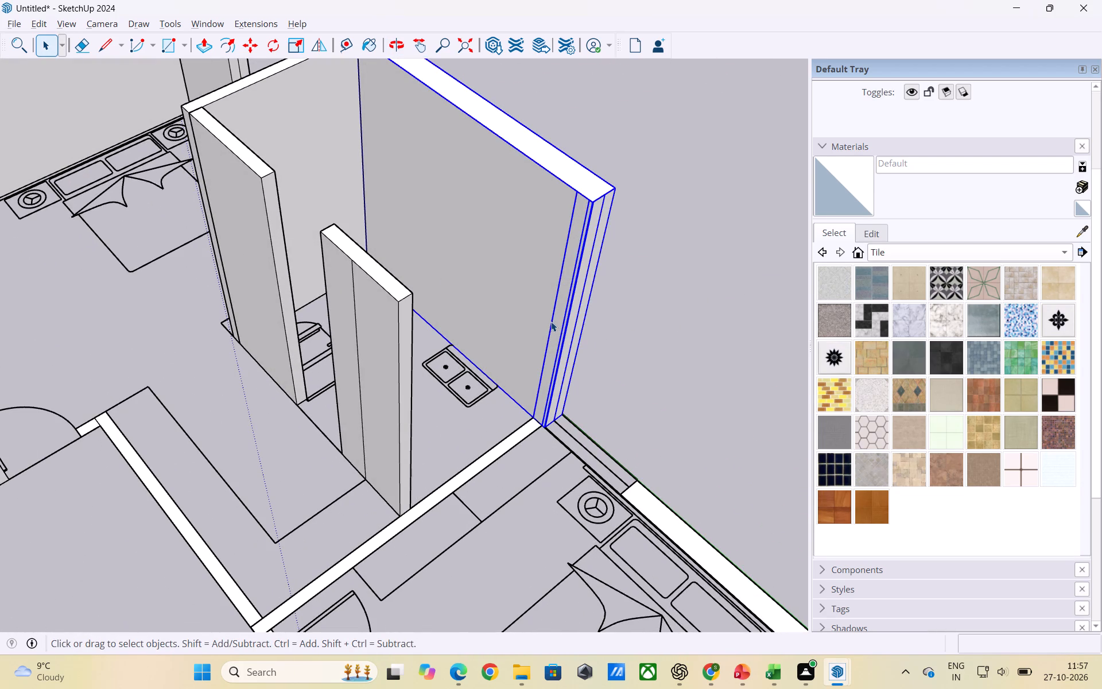
click(553, 326)
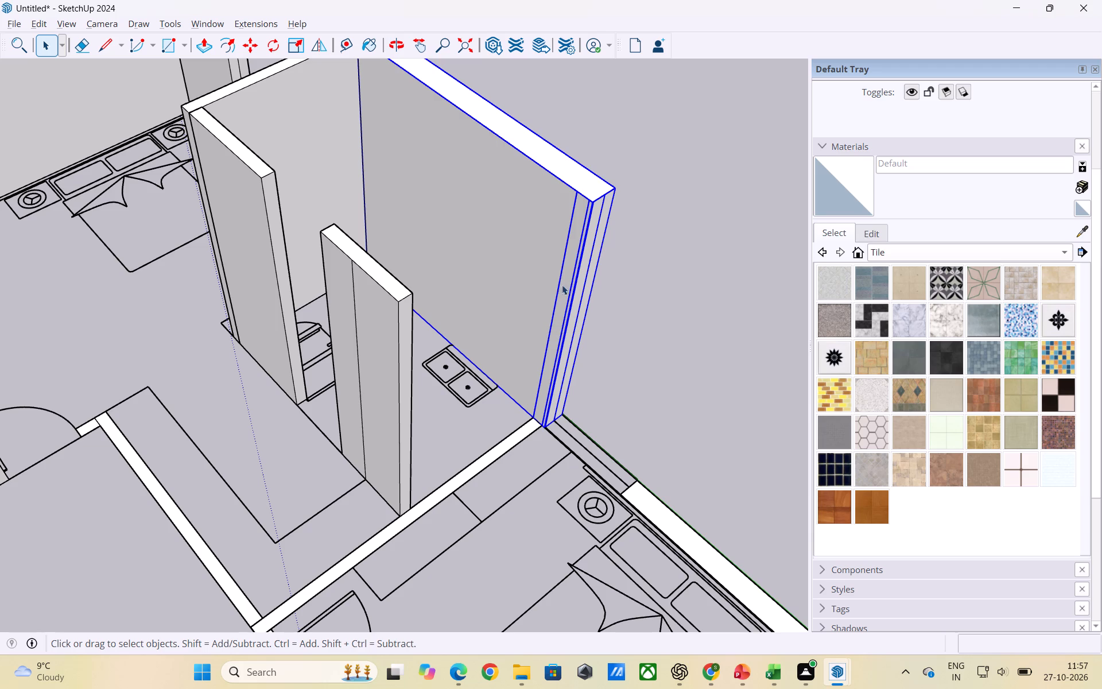
click(558, 285)
double_click(558, 288)
click(558, 290)
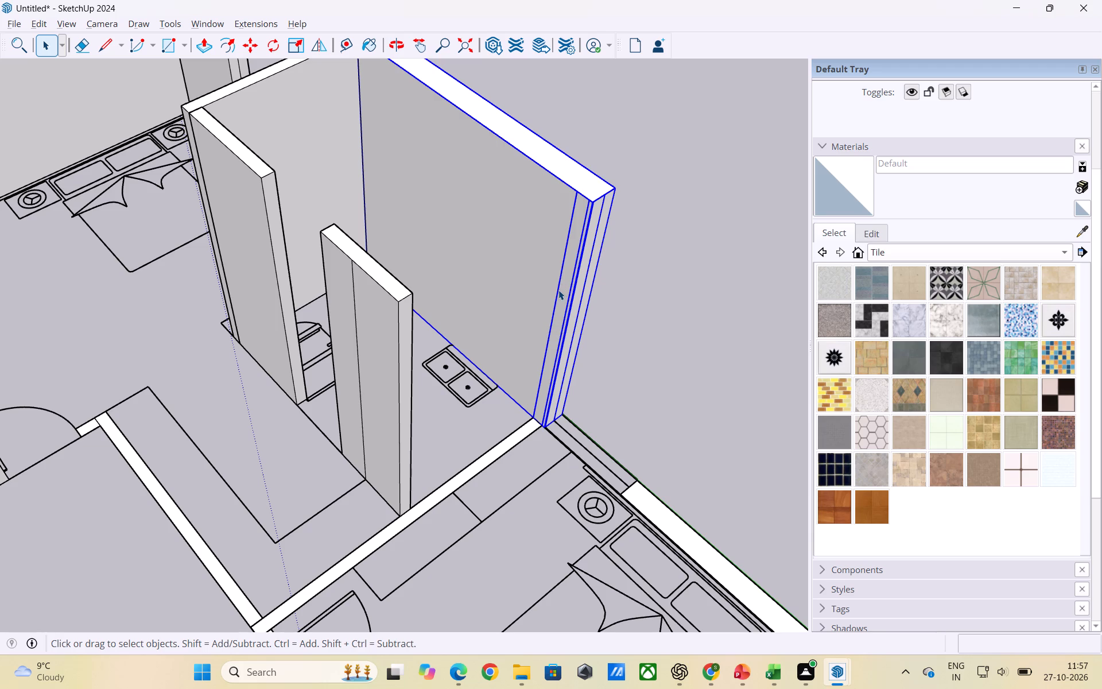
double_click(557, 292)
click(557, 292)
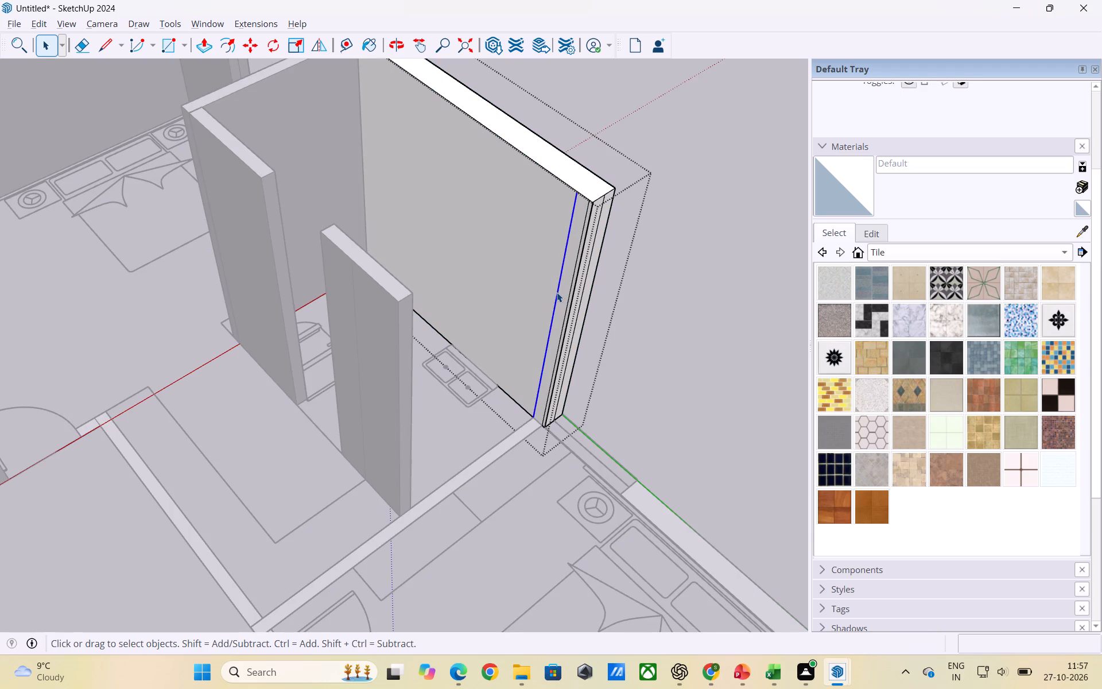
key(Delete)
click(699, 338)
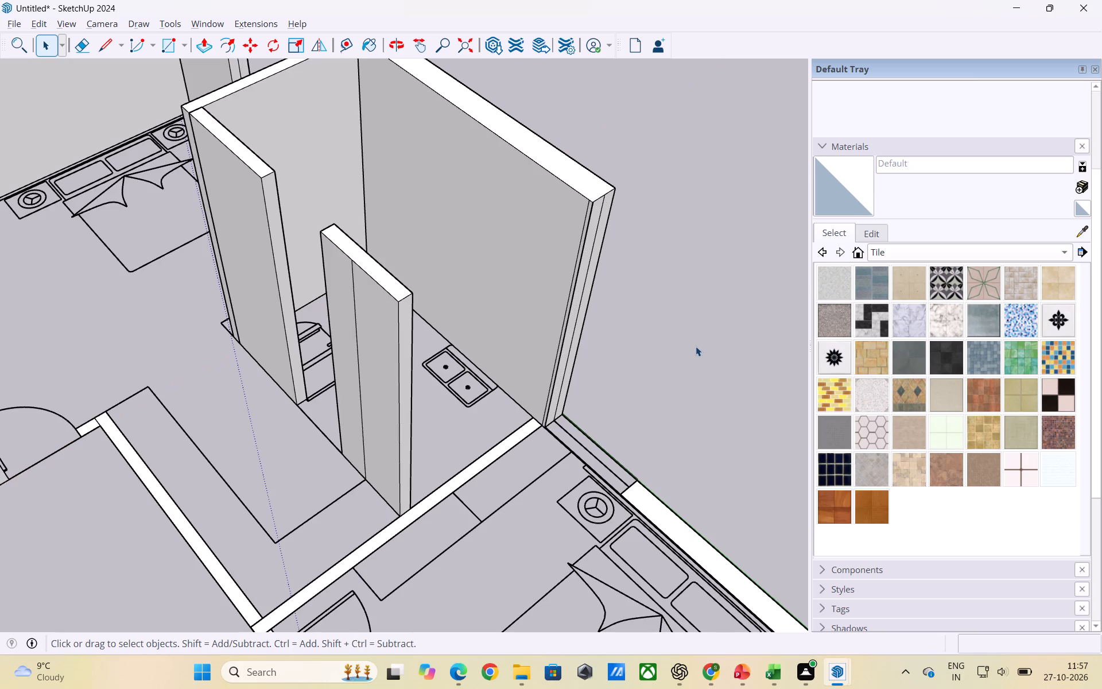
Examine the raised walls around the bedrooms and the bathroom from several angles, including the wall next to the third bedroom.
scroll(695, 350, up, 3)
scroll(678, 354, down, 9)
middle_drag(603, 387, 616, 457)
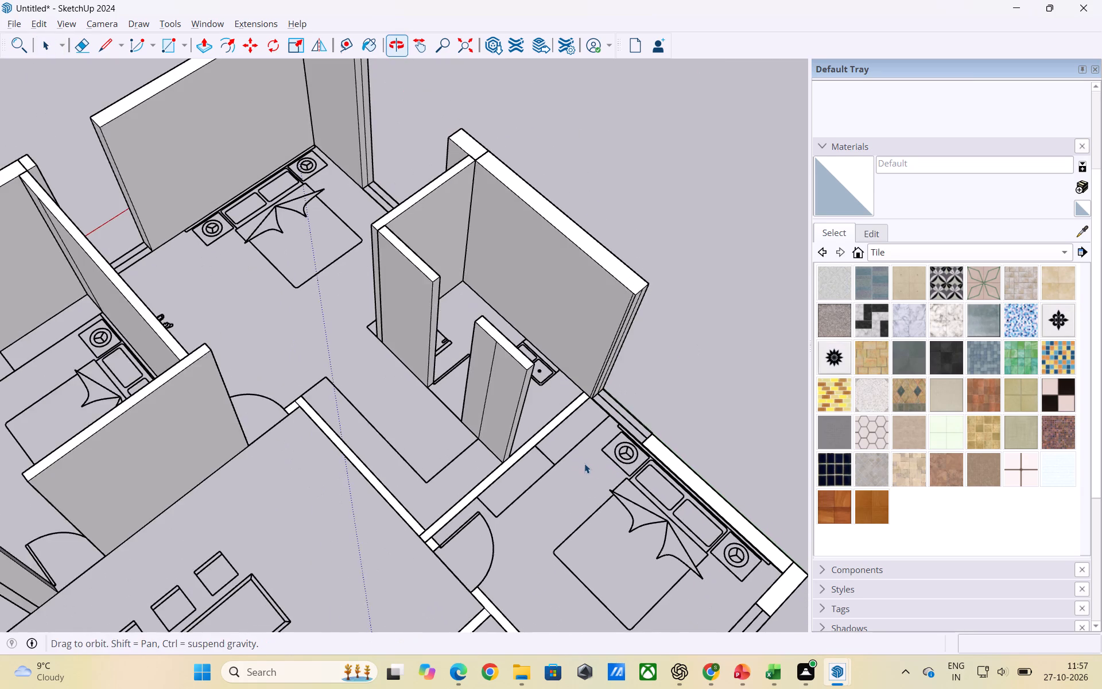
scroll(578, 459, up, 2)
scroll(505, 458, down, 4)
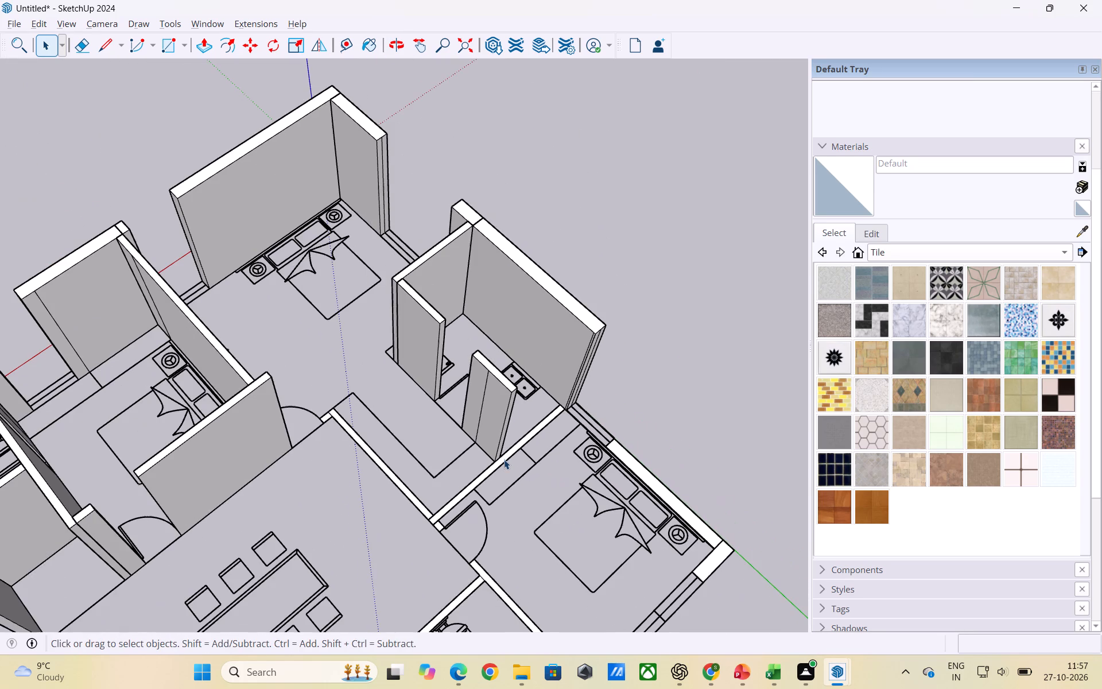
scroll(457, 483, up, 2)
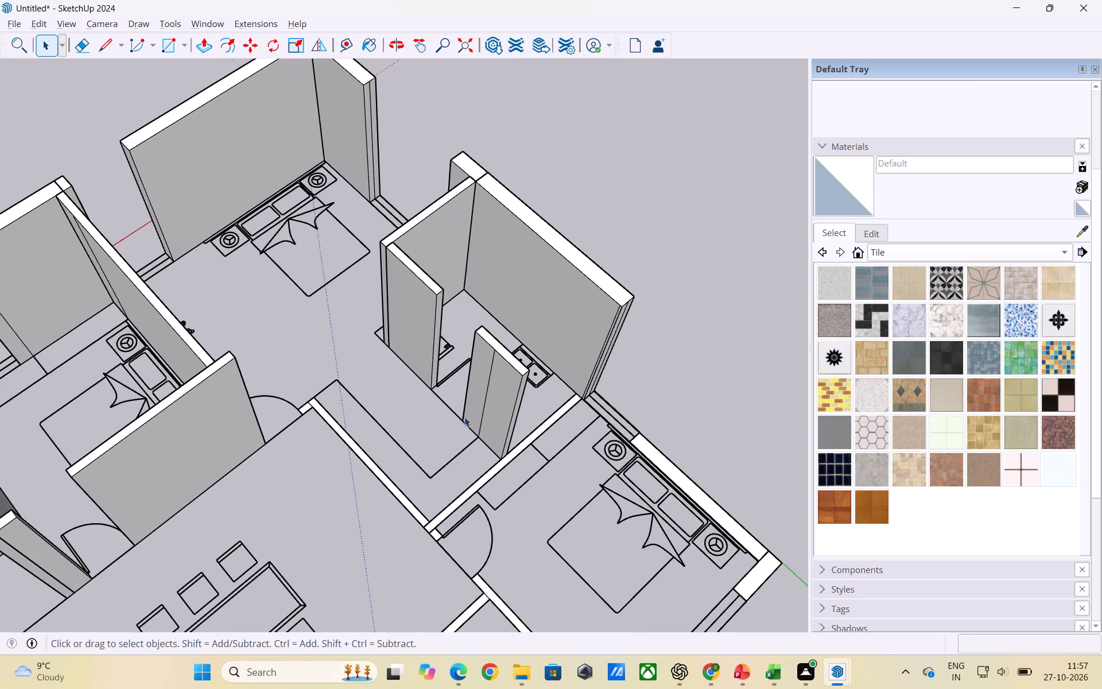
middle_drag(468, 401, 243, 389)
scroll(491, 383, down, 1)
scroll(495, 383, up, 2)
scroll(420, 381, down, 2)
middle_drag(382, 408, 589, 458)
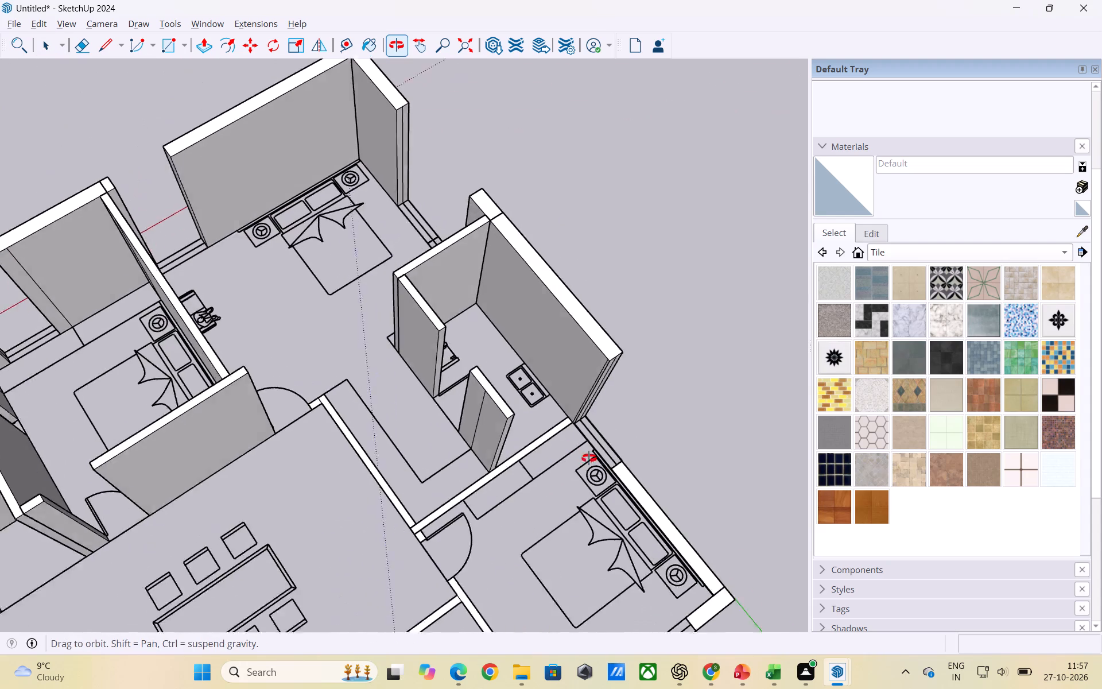
middle_drag(589, 458, 619, 455)
scroll(541, 444, up, 2)
scroll(345, 370, down, 8)
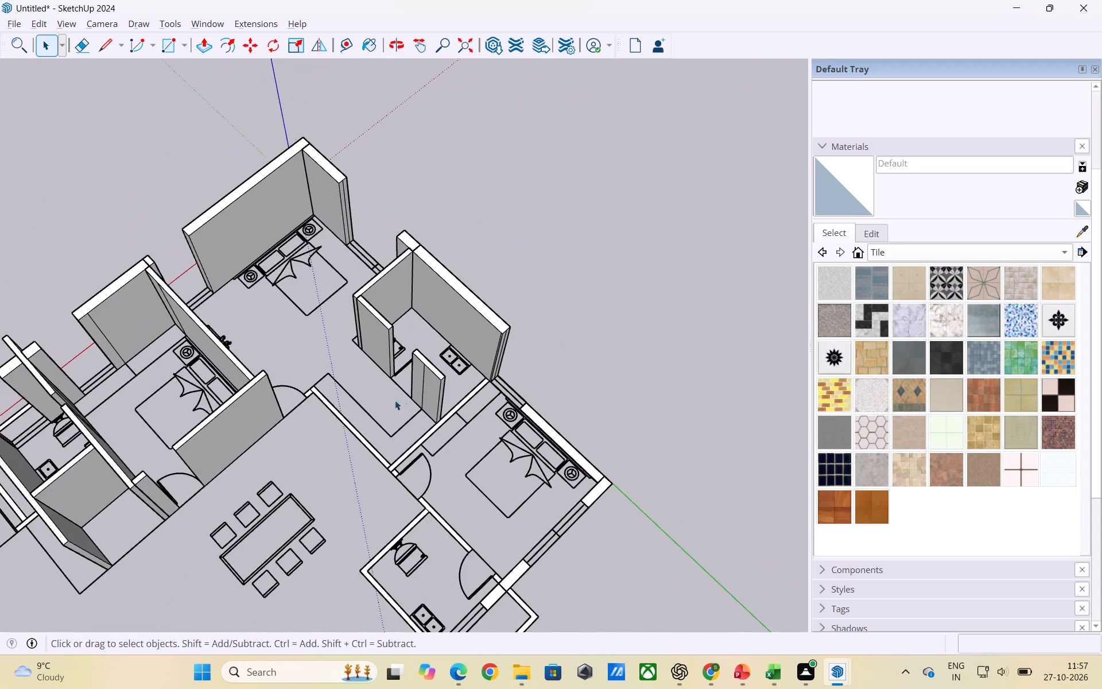
Push/Pull the grouped wall between the bathroom and the third bedroom up to the height of the bathroom's outer wall.
middle_drag(441, 417, 208, 394)
scroll(425, 430, up, 3)
middle_drag(406, 424, 413, 478)
scroll(418, 445, up, 4)
double_click(425, 430)
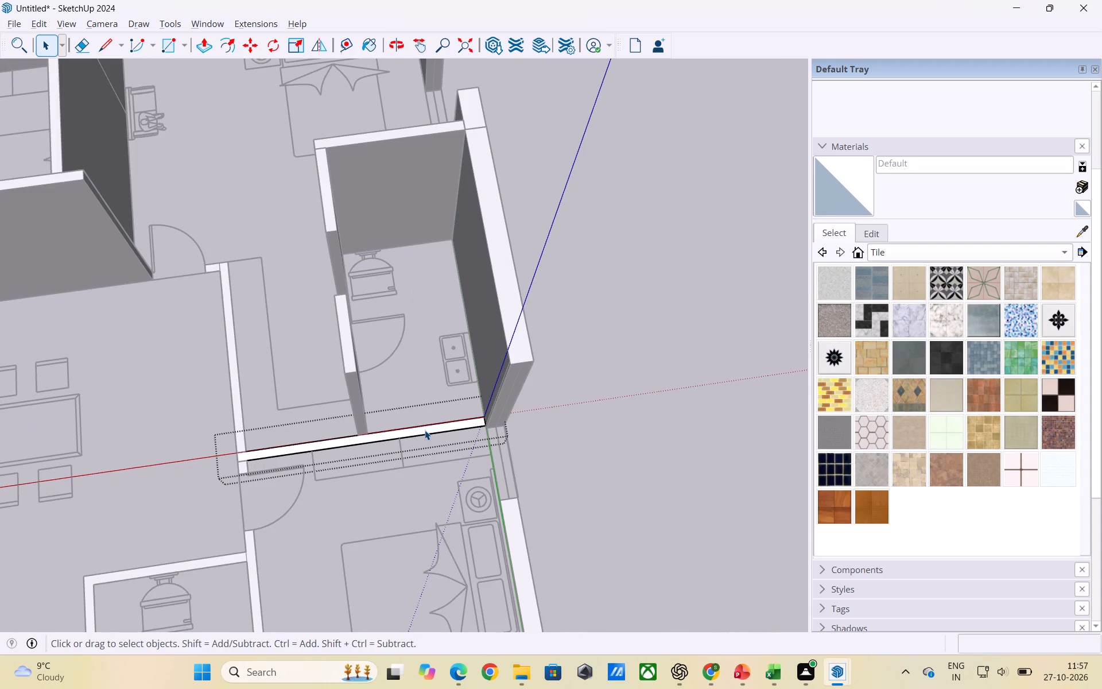
click(425, 430)
key(p)
click(425, 430)
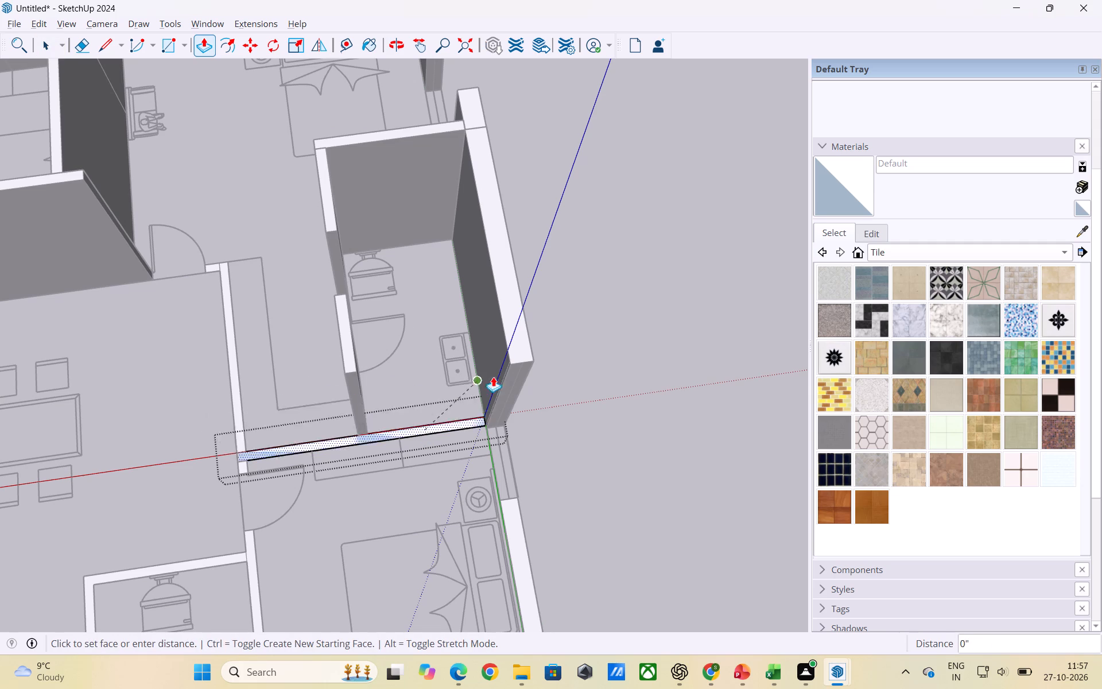
click(523, 342)
key(space)
click(609, 336)
Push/Pull the third bedroom's outer wall behind the bed headboard up to 9'.
scroll(565, 420, down, 9)
scroll(356, 409, down, 4)
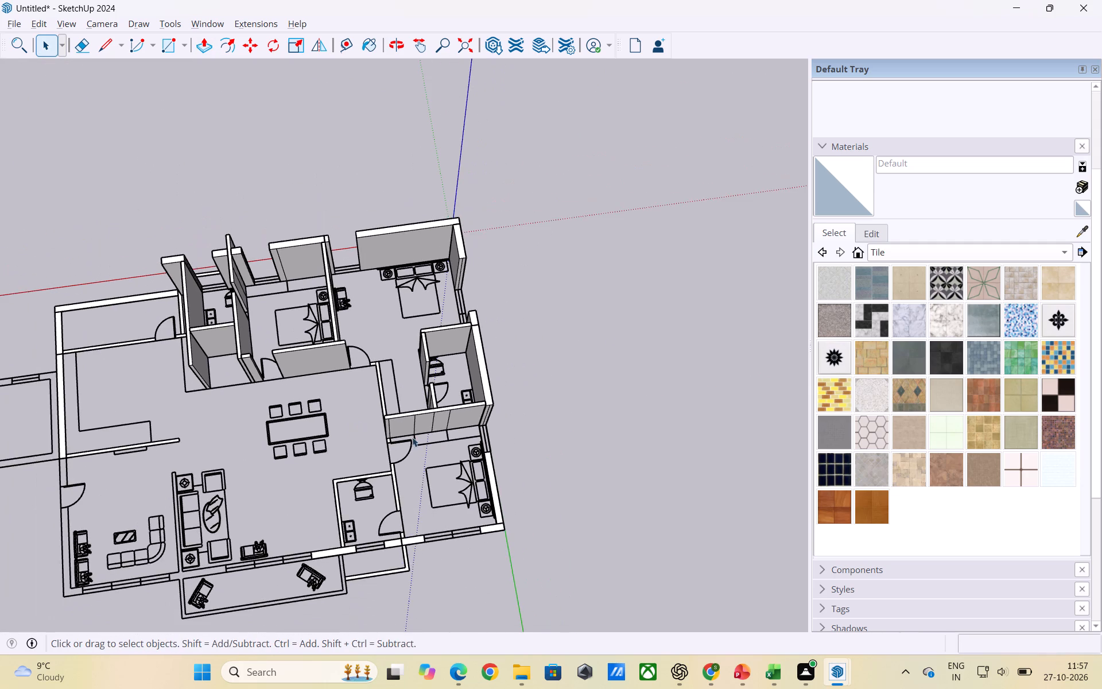
scroll(484, 438, up, 3)
scroll(502, 474, down, 2)
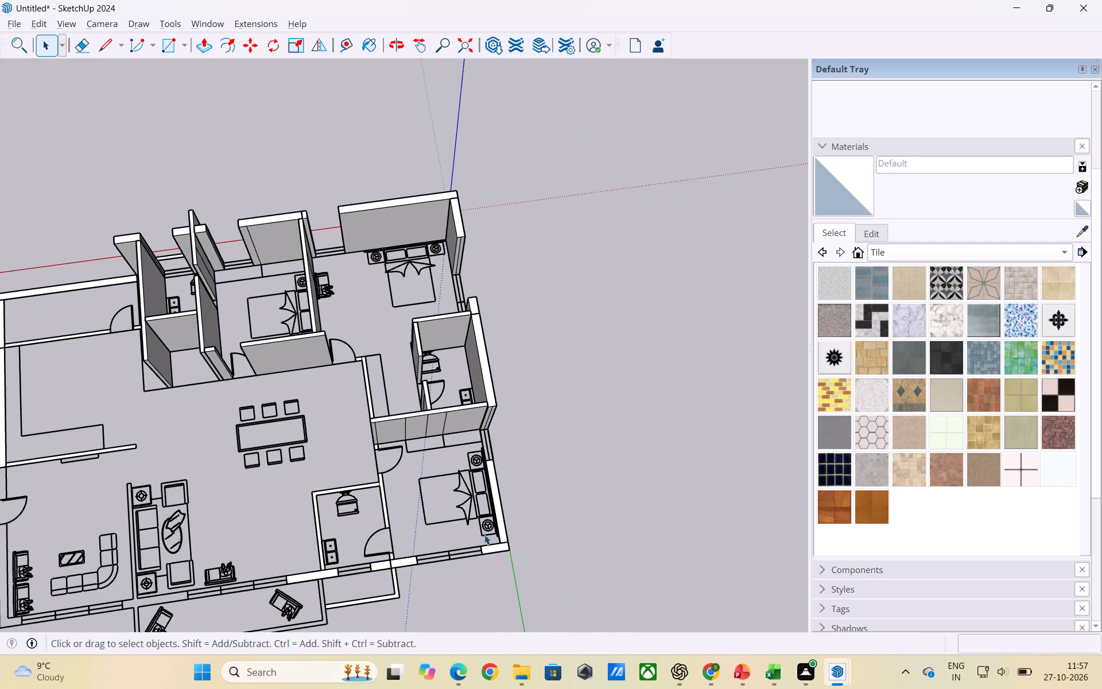
middle_drag(476, 536, 429, 518)
scroll(479, 493, up, 5)
triple_click(478, 500)
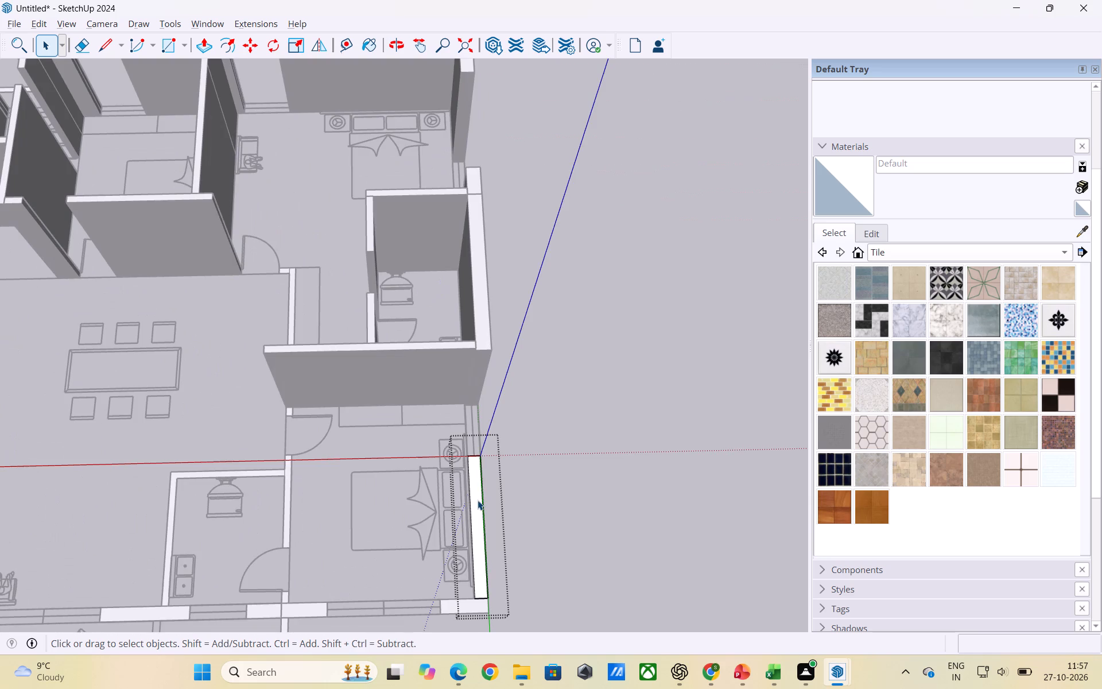
key(p)
click(478, 500)
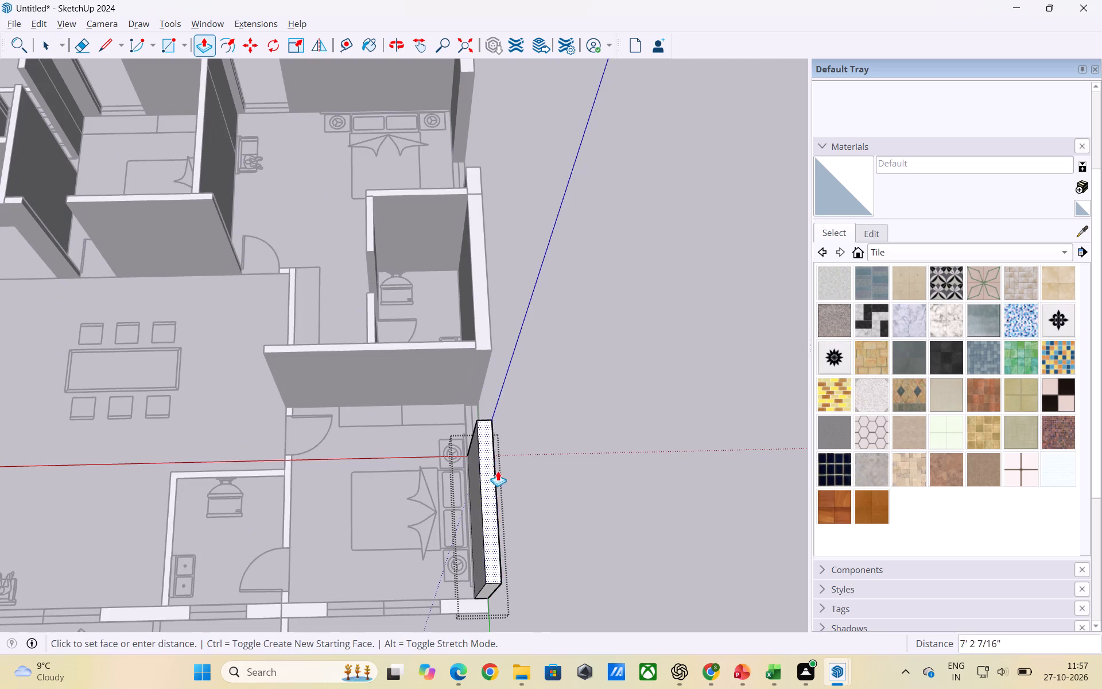
click(487, 328)
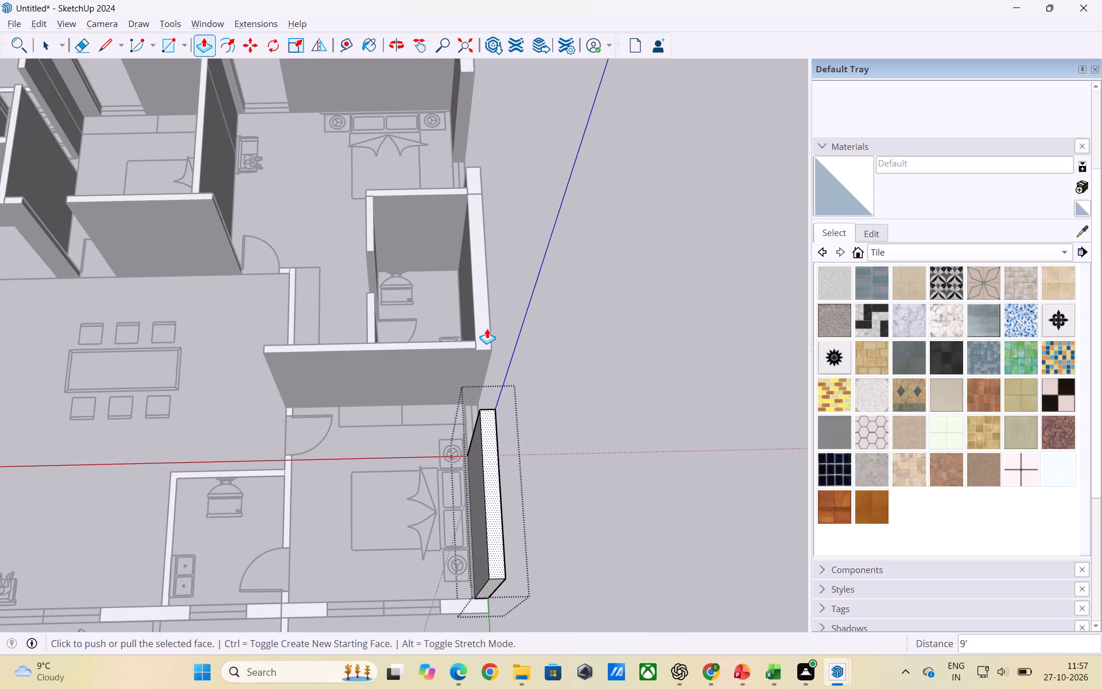
key(space)
click(638, 370)
Push/Pull the short outer wall at the third bedroom's corner, beside the bed wall, up to 9'.
scroll(555, 473, down, 3)
scroll(490, 585, down, 1)
middle_drag(490, 585, 492, 532)
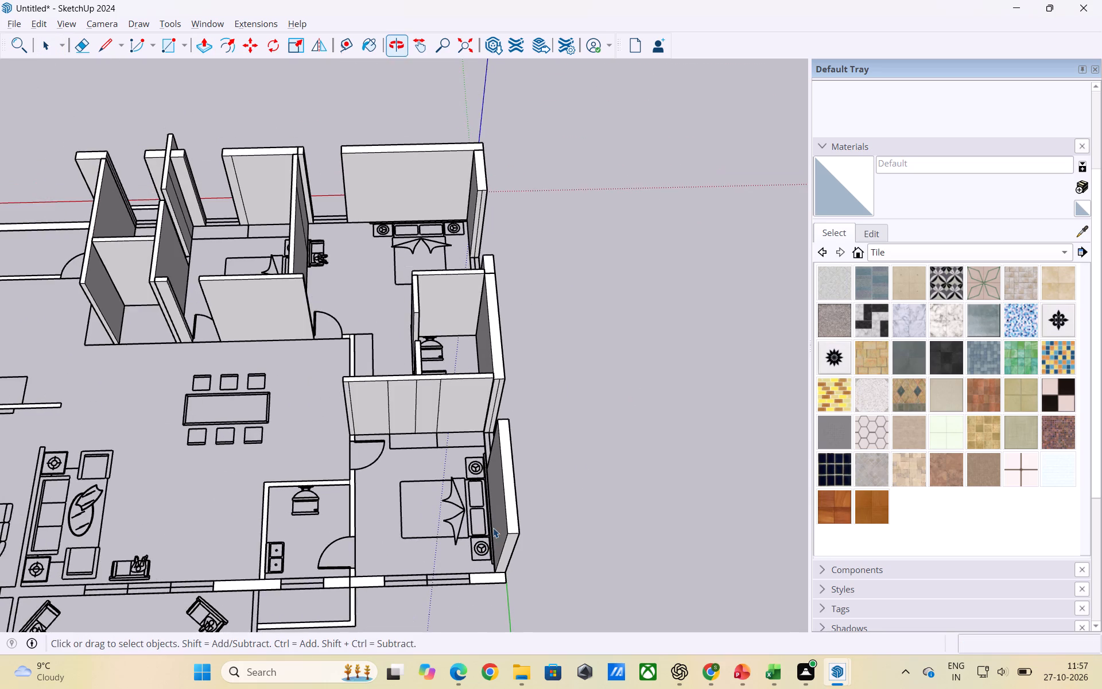
scroll(502, 601, up, 2)
double_click(495, 574)
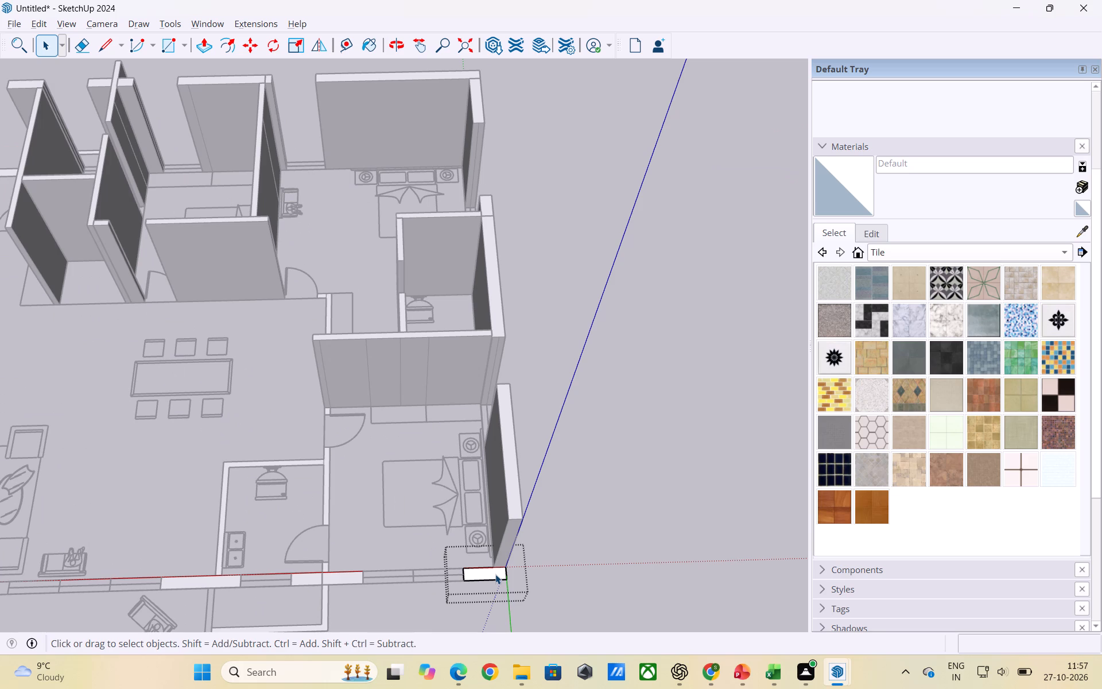
key(p)
click(495, 574)
click(518, 474)
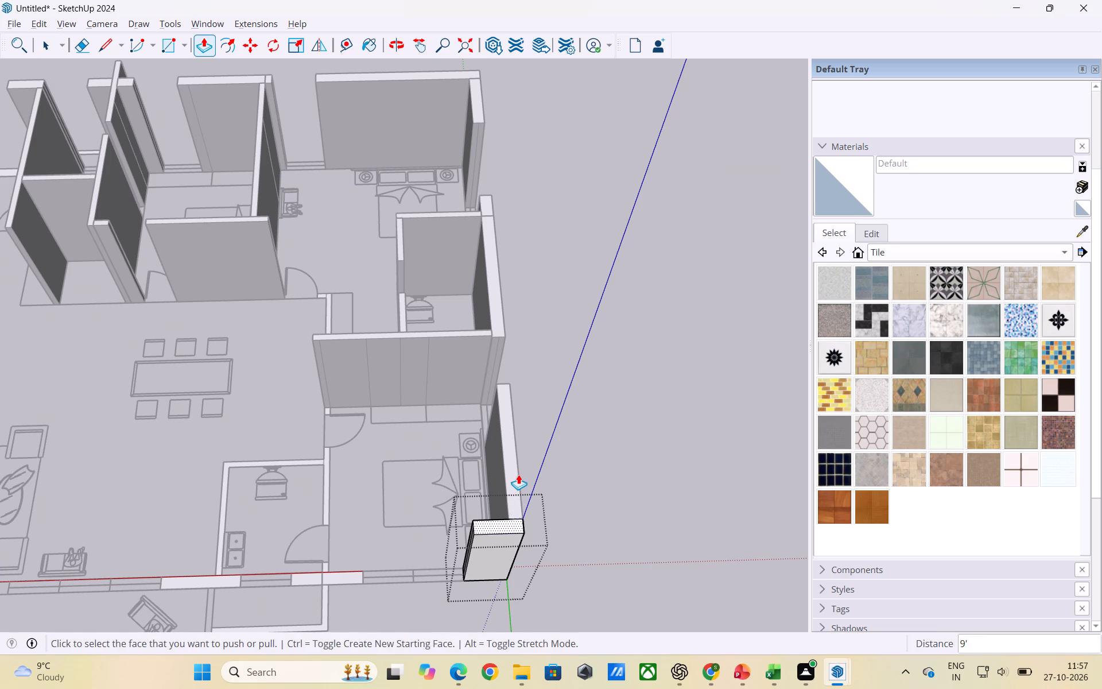
key(space)
click(596, 484)
Push/Pull the short outer wall between the third bedroom's window and its adjoining bathroom up to 9'.
scroll(659, 482, down, 6)
middle_drag(503, 533, 505, 604)
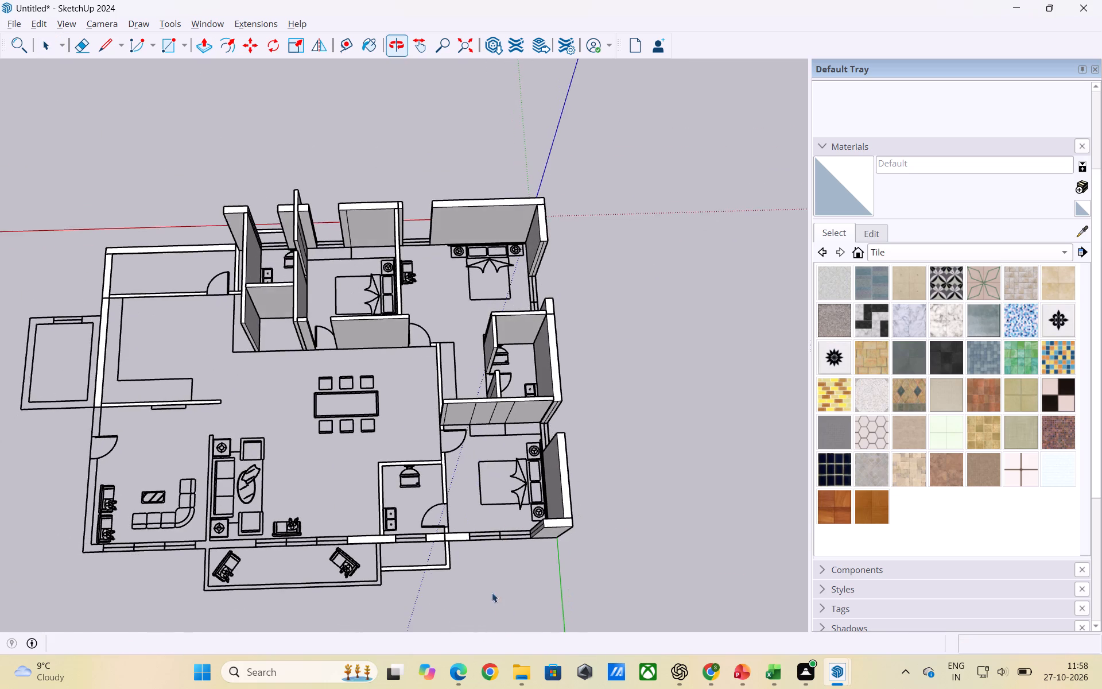
scroll(456, 557, up, 5)
double_click(465, 529)
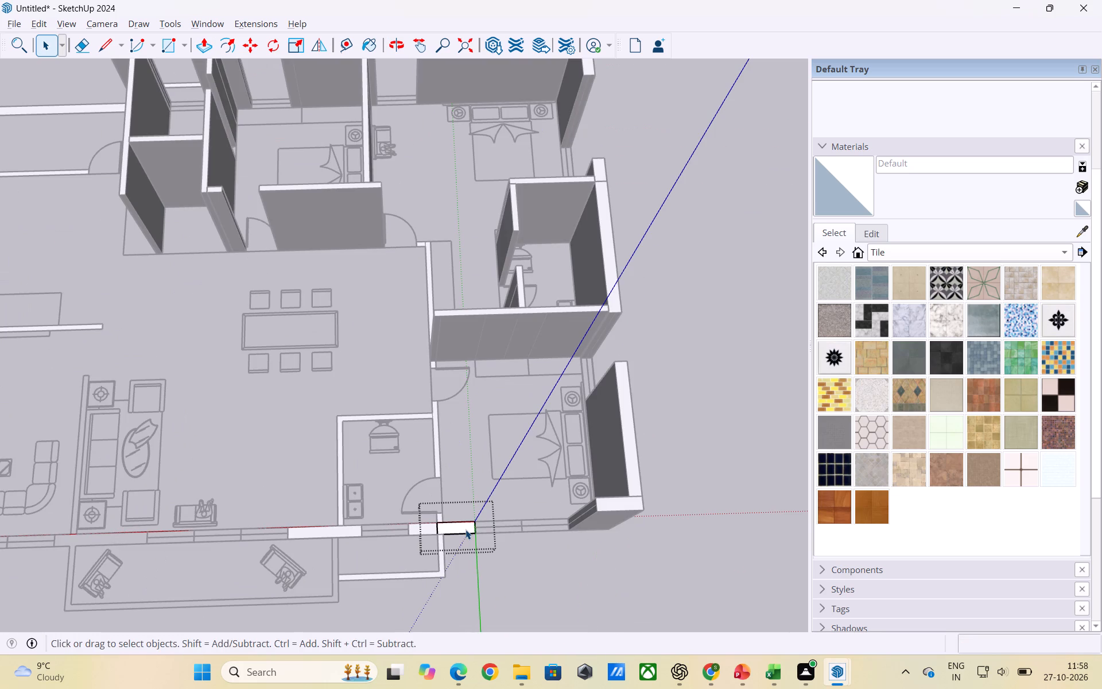
key(p)
click(465, 529)
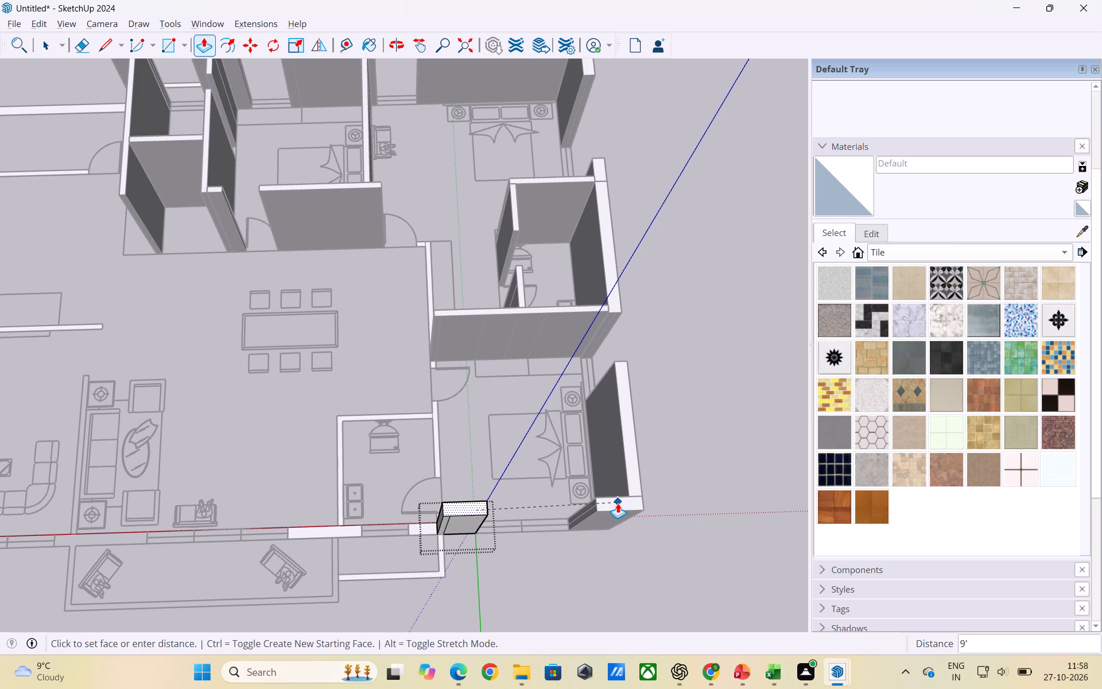
click(618, 503)
key(space)
click(711, 476)
Make a group of the small wall piece on the hinge side of the third bedroom's door.
scroll(456, 555, down, 3)
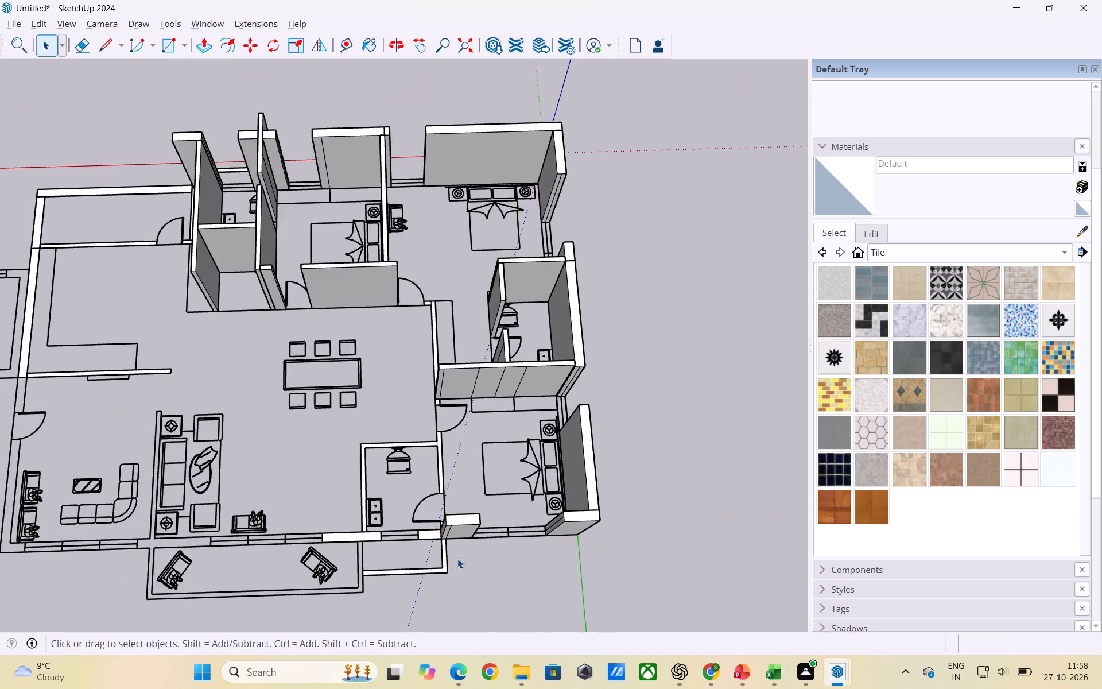
scroll(457, 559, down, 3)
middle_drag(523, 555, 246, 516)
scroll(358, 493, up, 6)
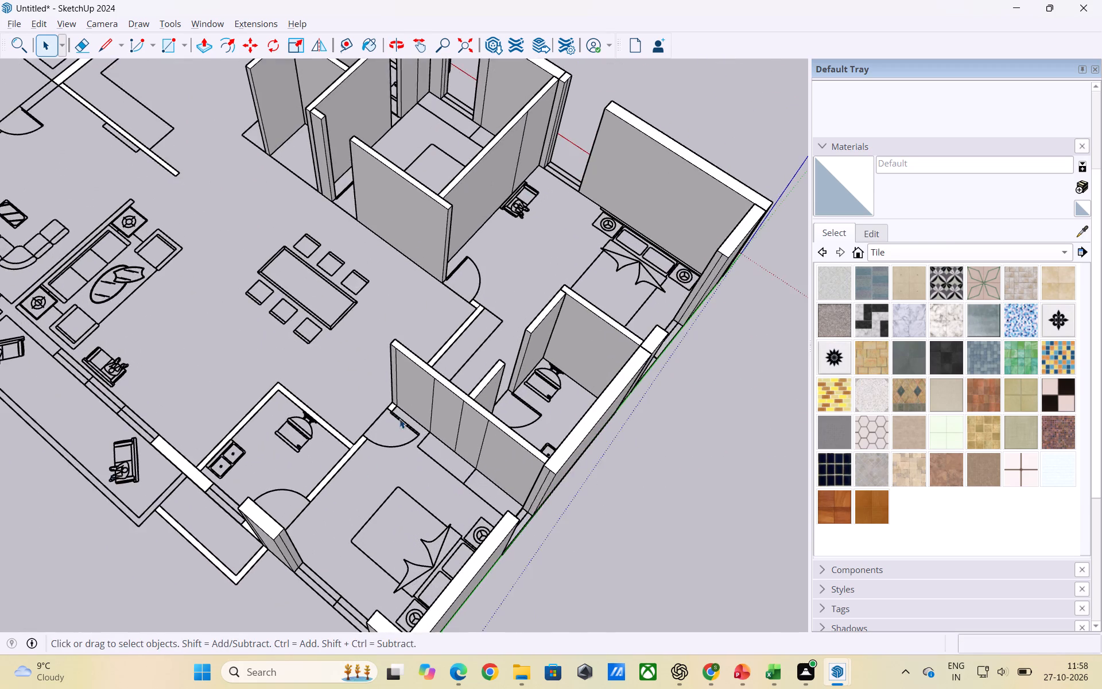
scroll(397, 398, up, 10)
middle_drag(382, 415, 390, 456)
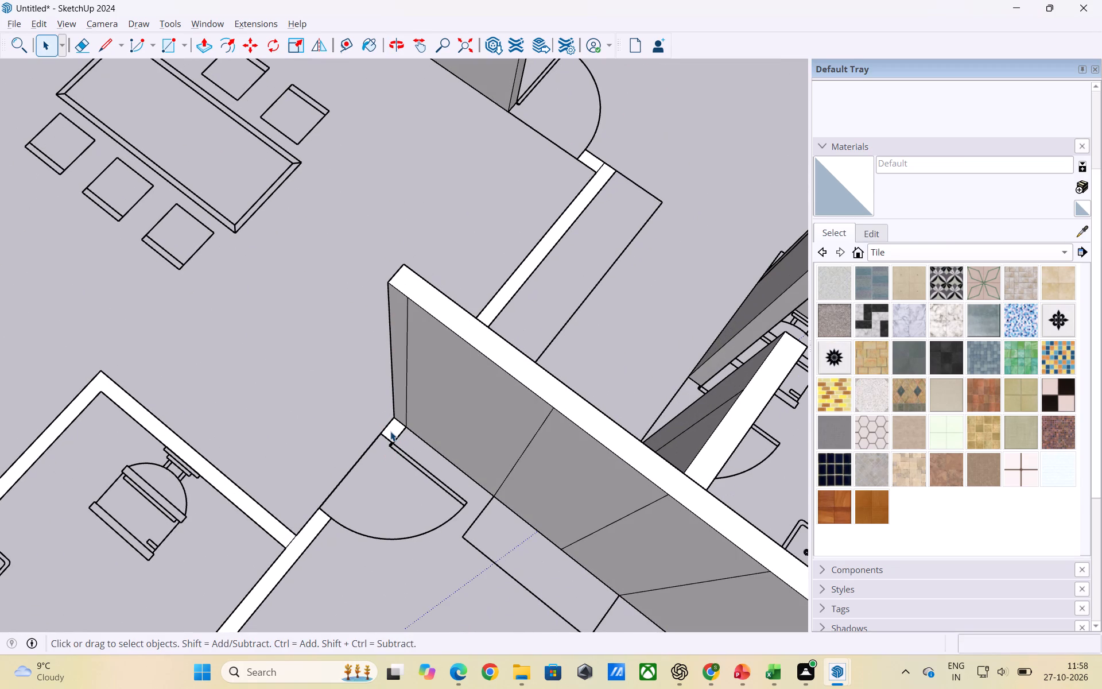
double_click(390, 431)
right_click(390, 431)
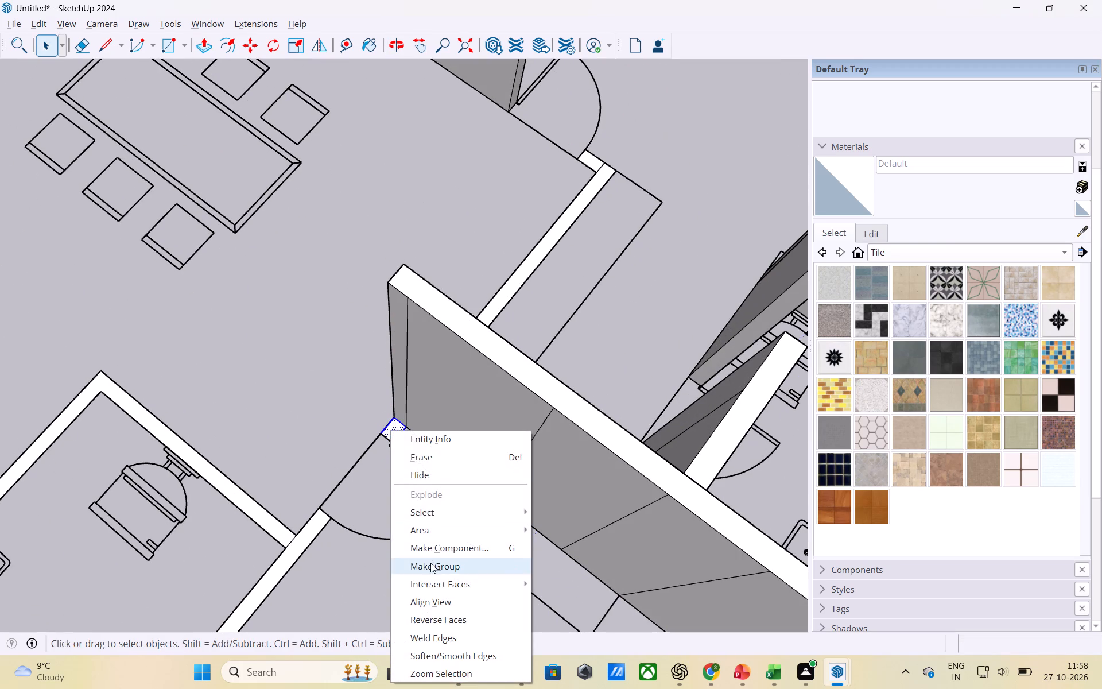
click(430, 563)
click(372, 386)
Make a group of the wall between the third bedroom and its adjoining bathroom, running between the two doors.
scroll(686, 353, down, 9)
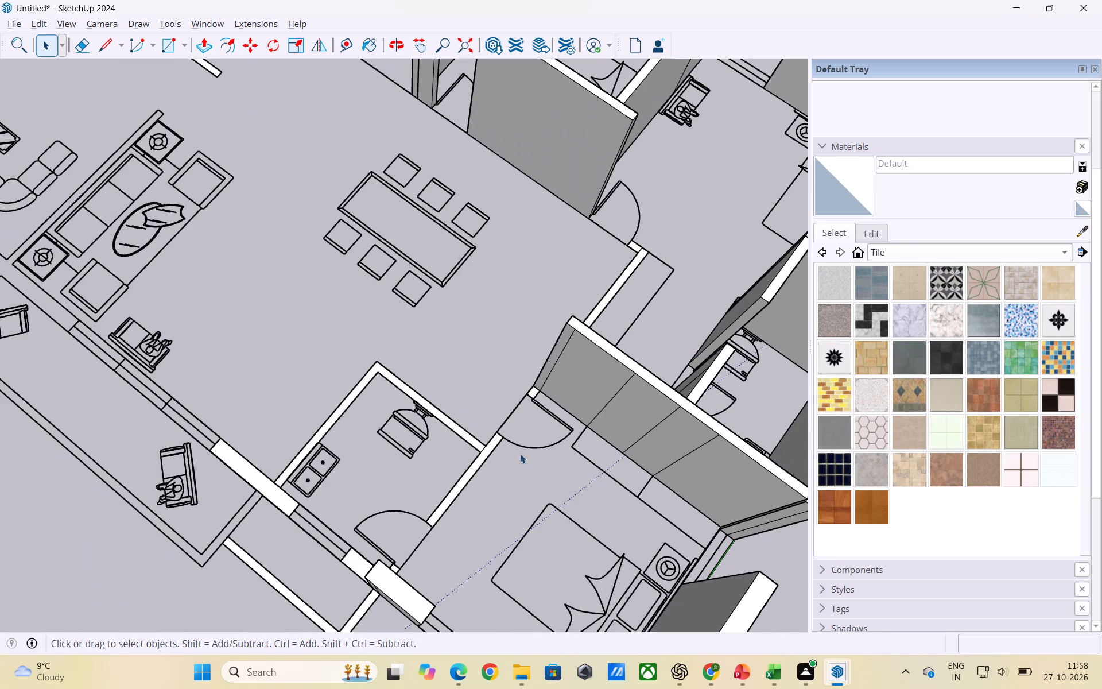
double_click(474, 469)
right_click(473, 469)
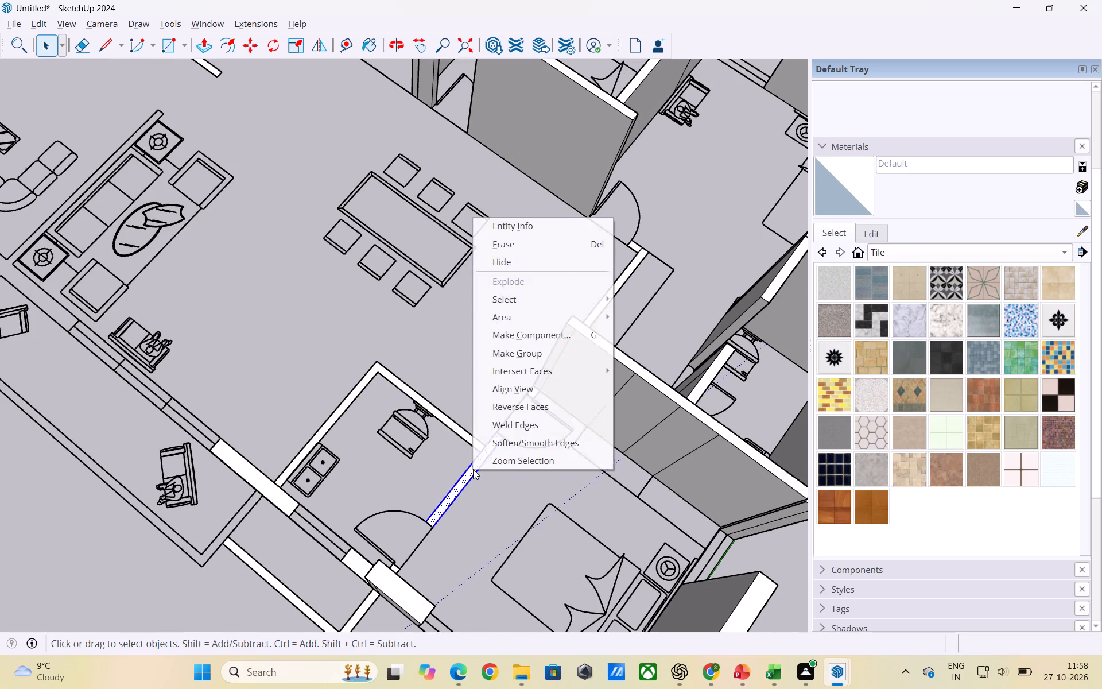
click(526, 357)
click(501, 489)
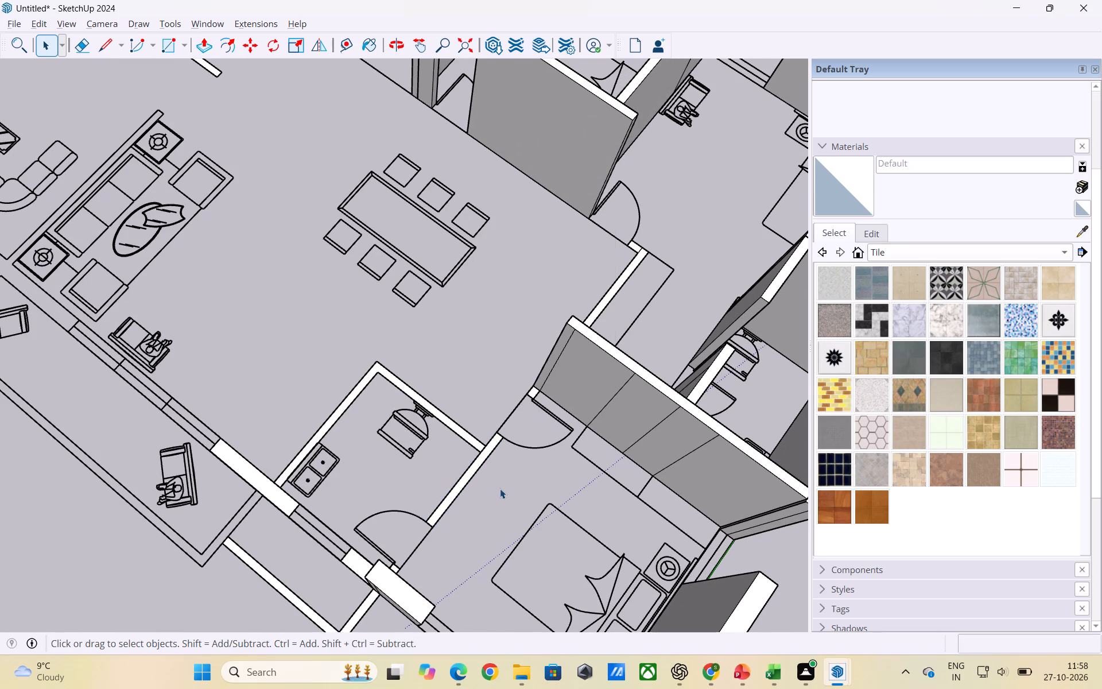
Push/Pull the small wall piece beside the third bedroom's door up to the height of the adjoining raised wall.
scroll(373, 487, down, 2)
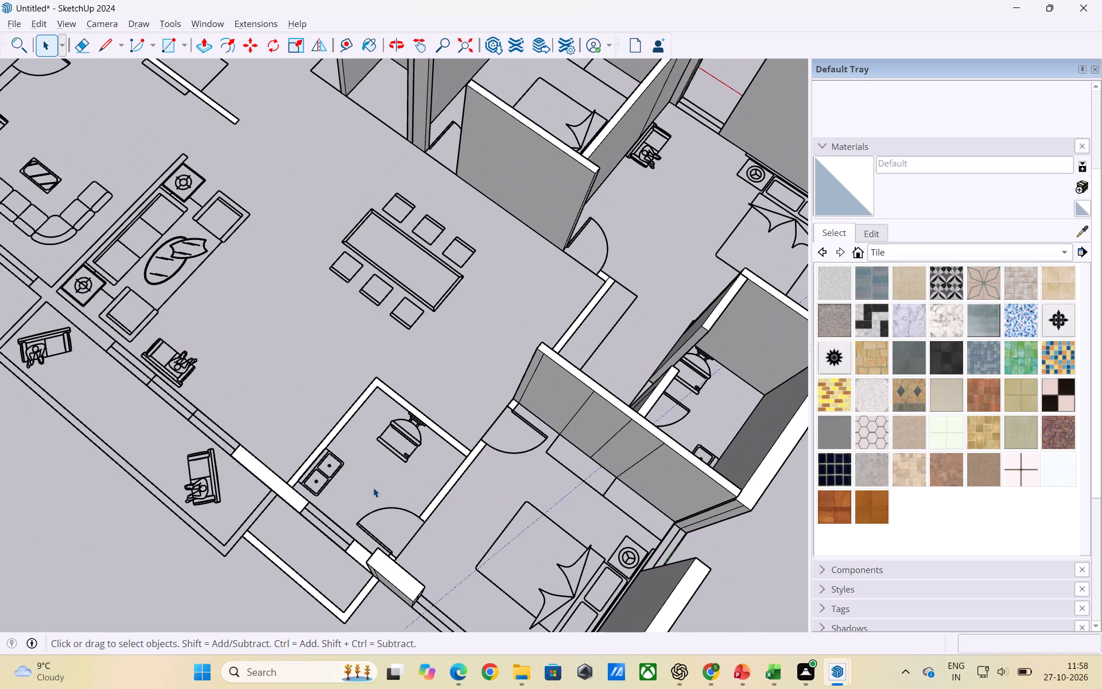
scroll(535, 401, up, 2)
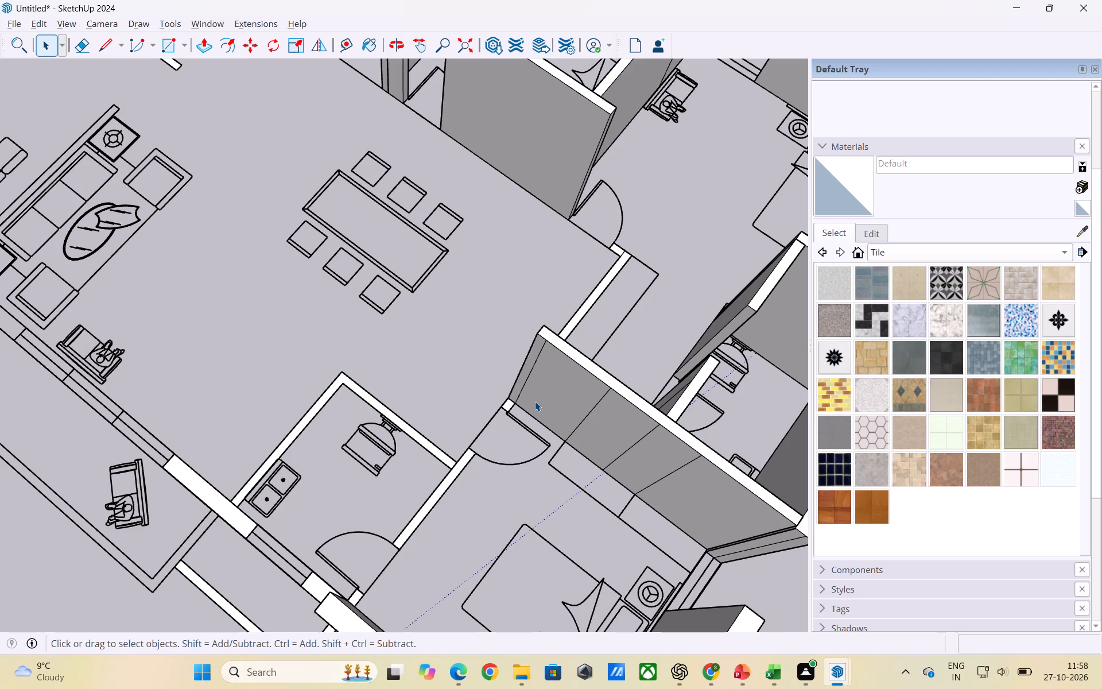
scroll(535, 401, up, 4)
double_click(499, 407)
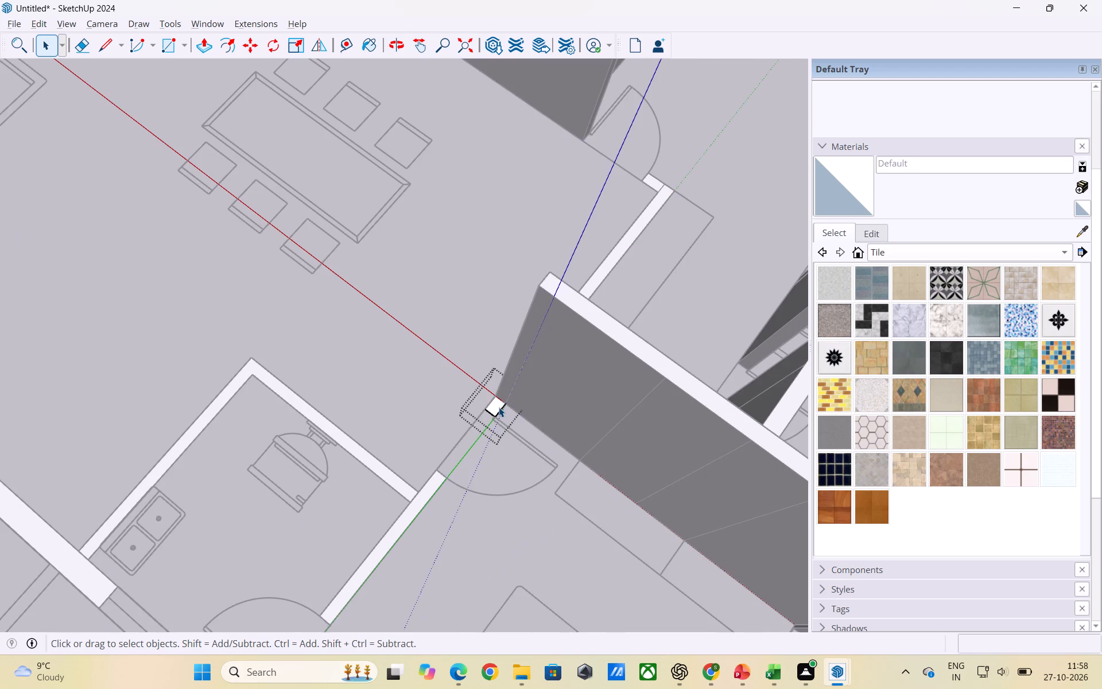
key(p)
click(499, 407)
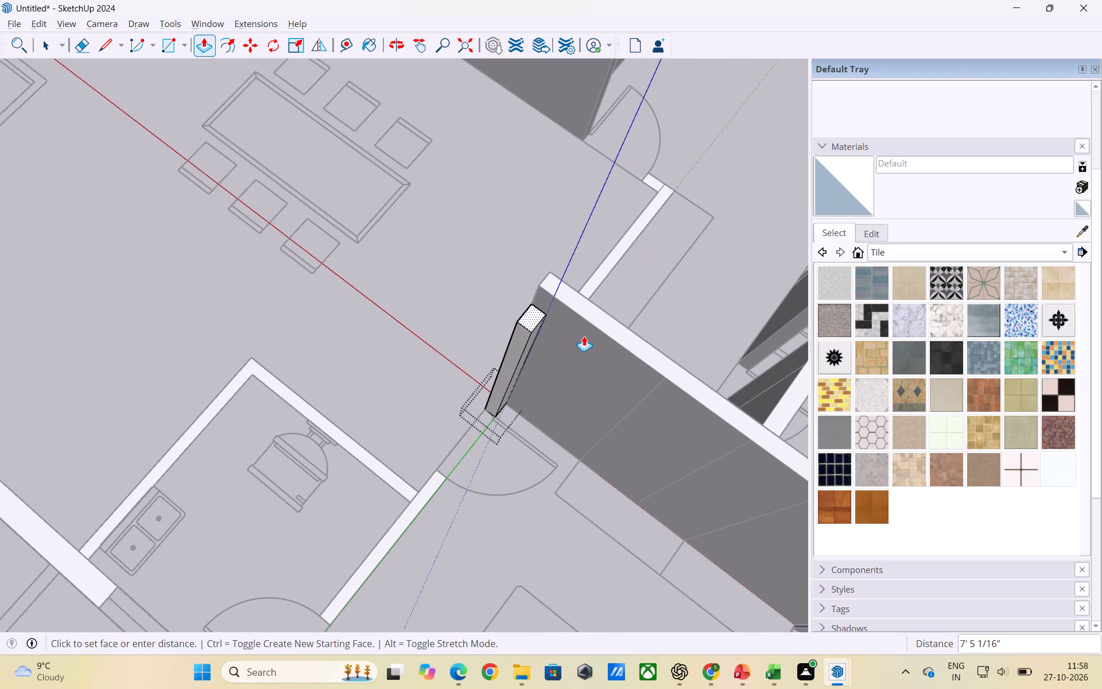
click(624, 326)
key(space)
click(443, 324)
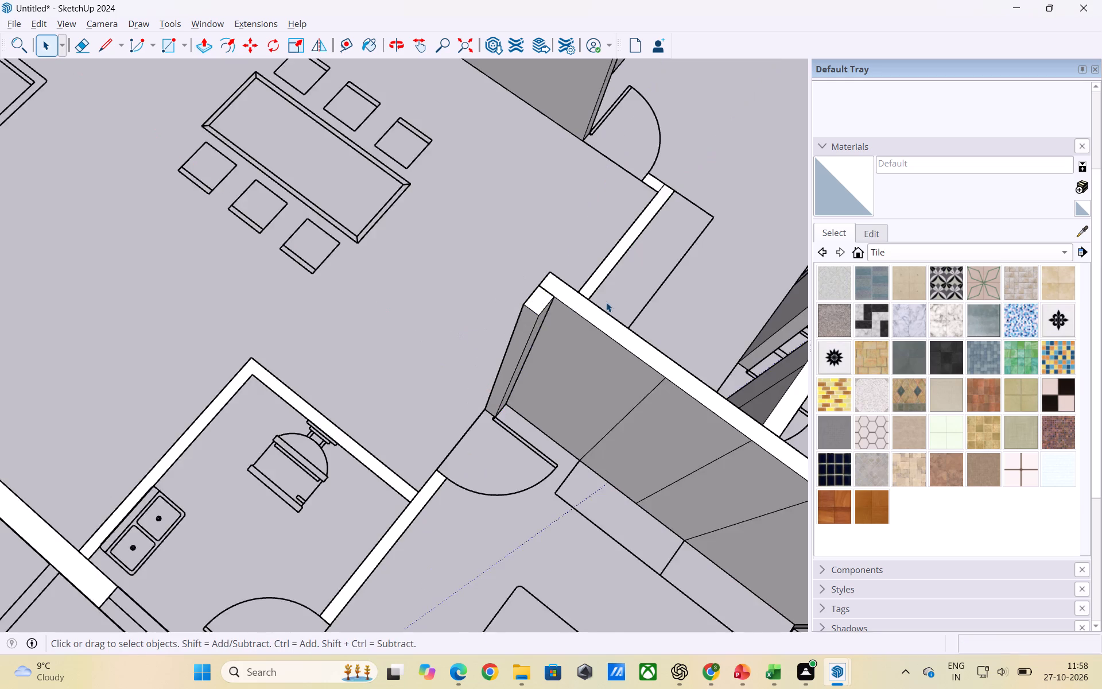
Push/Pull the wall between the third bedroom and its adjoining bathroom up to 9'.
scroll(606, 302, down, 5)
scroll(538, 441, down, 2)
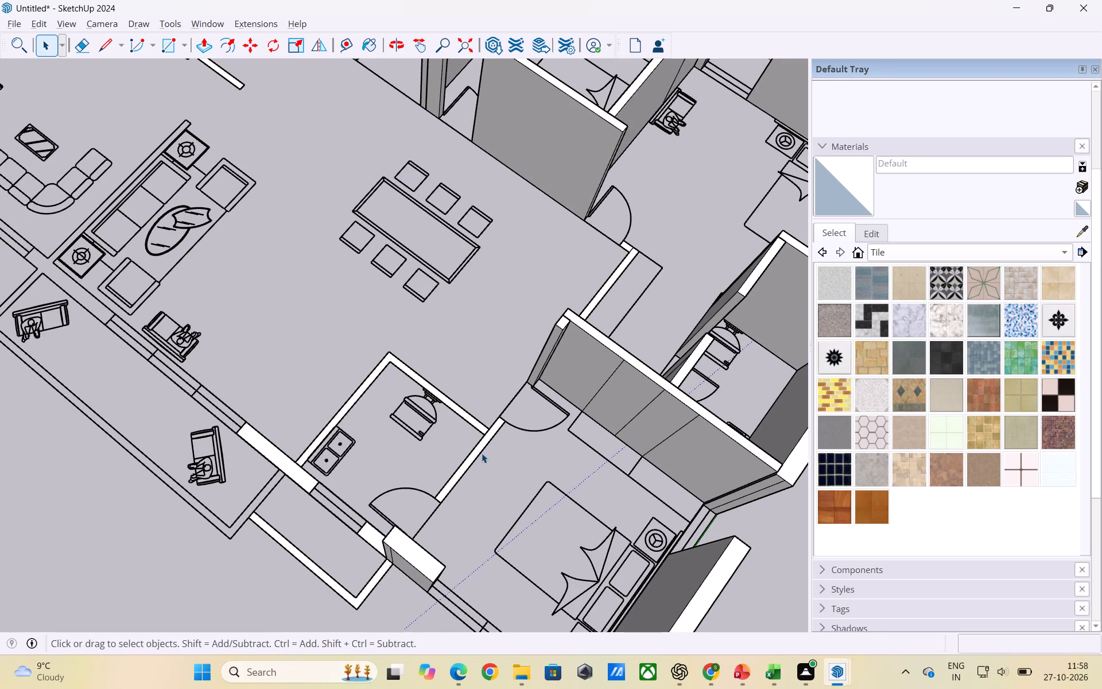
double_click(478, 451)
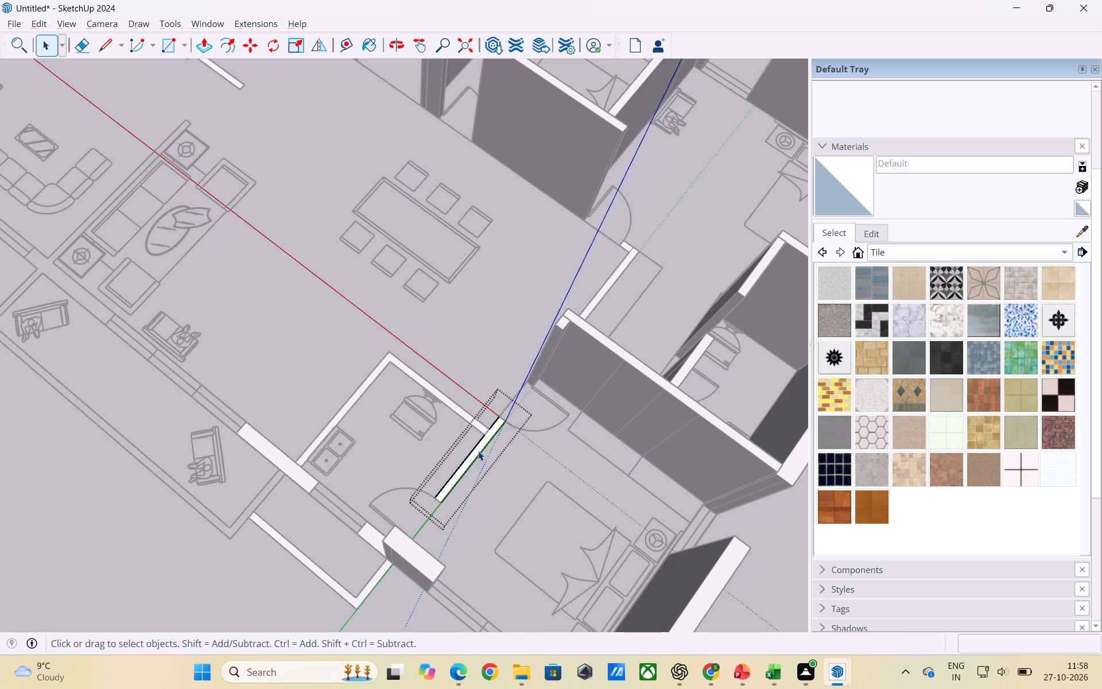
key(p)
click(478, 451)
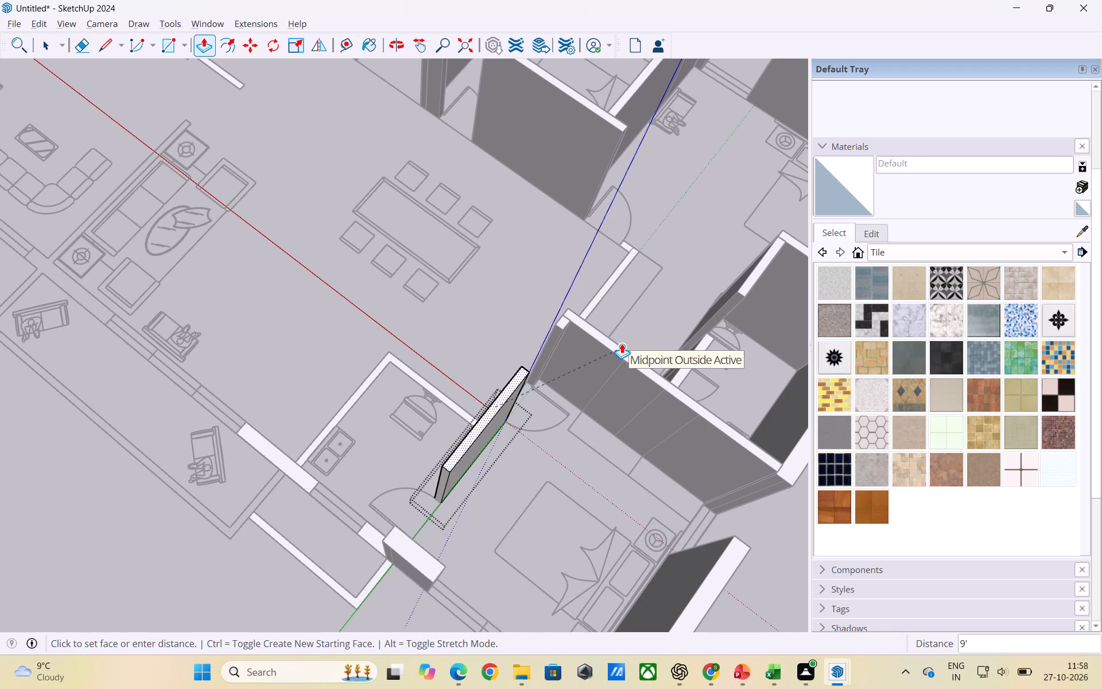
click(622, 343)
key(space)
click(497, 318)
Make a group of the short wall piece between the exterior wall and the hinge side of the third bedroom's bathroom door.
scroll(550, 308, down, 6)
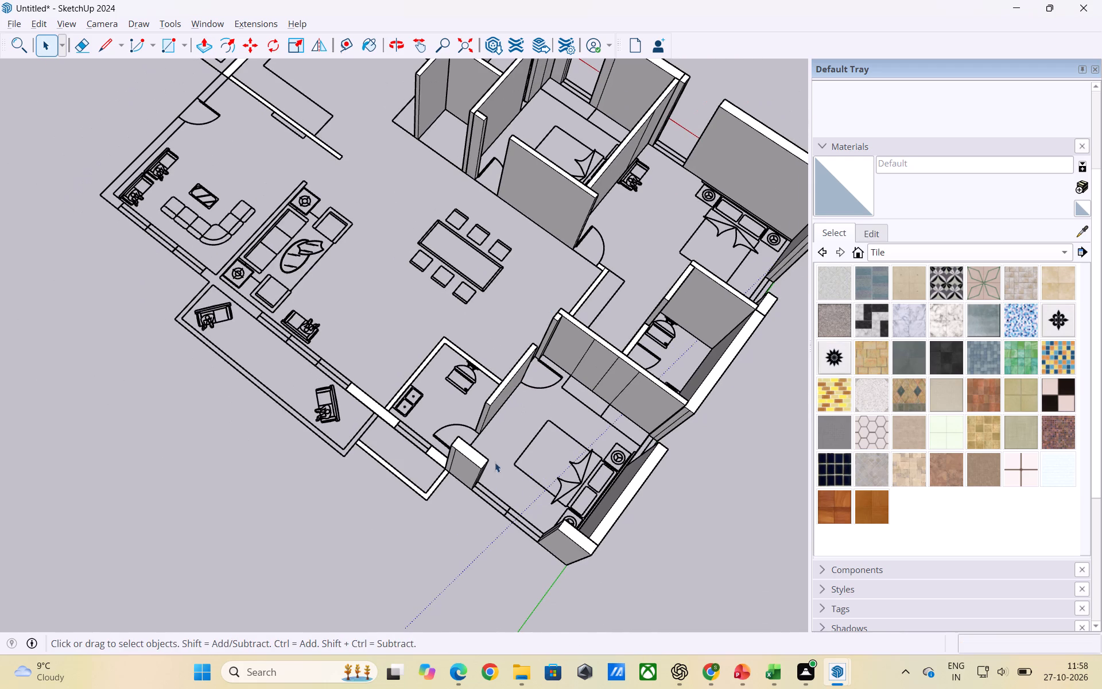
middle_drag(489, 495, 336, 434)
scroll(456, 444, up, 2)
scroll(566, 429, down, 3)
middle_drag(538, 439, 425, 459)
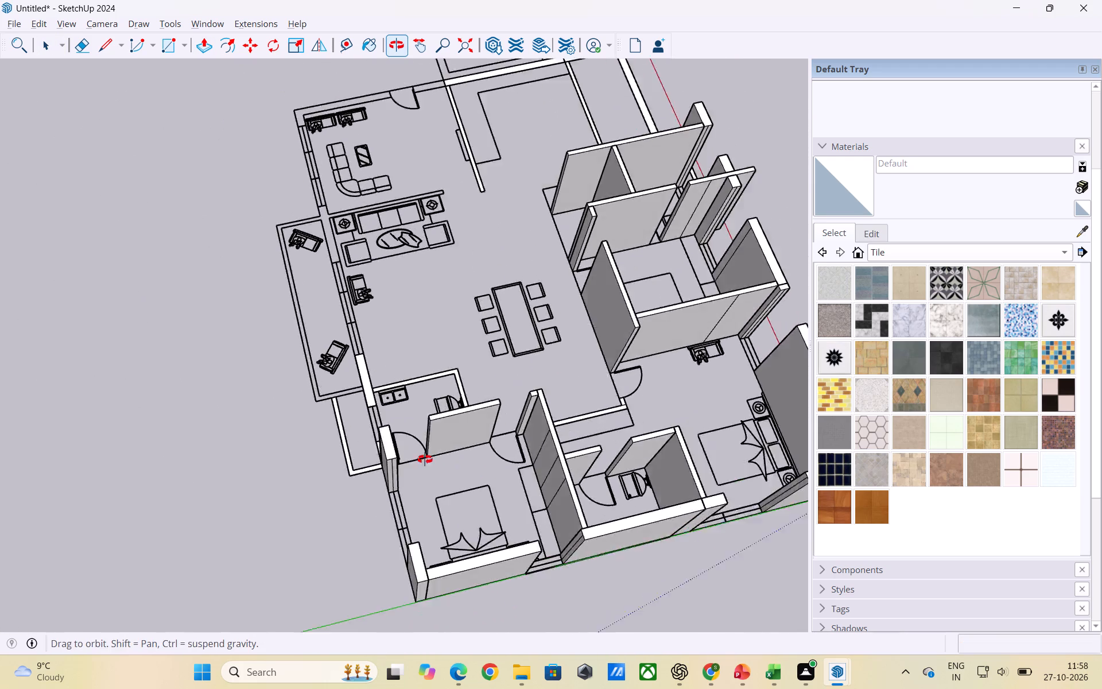
middle_drag(425, 459, 352, 451)
scroll(461, 450, up, 2)
scroll(490, 433, down, 2)
scroll(368, 443, up, 6)
middle_drag(356, 443, 355, 454)
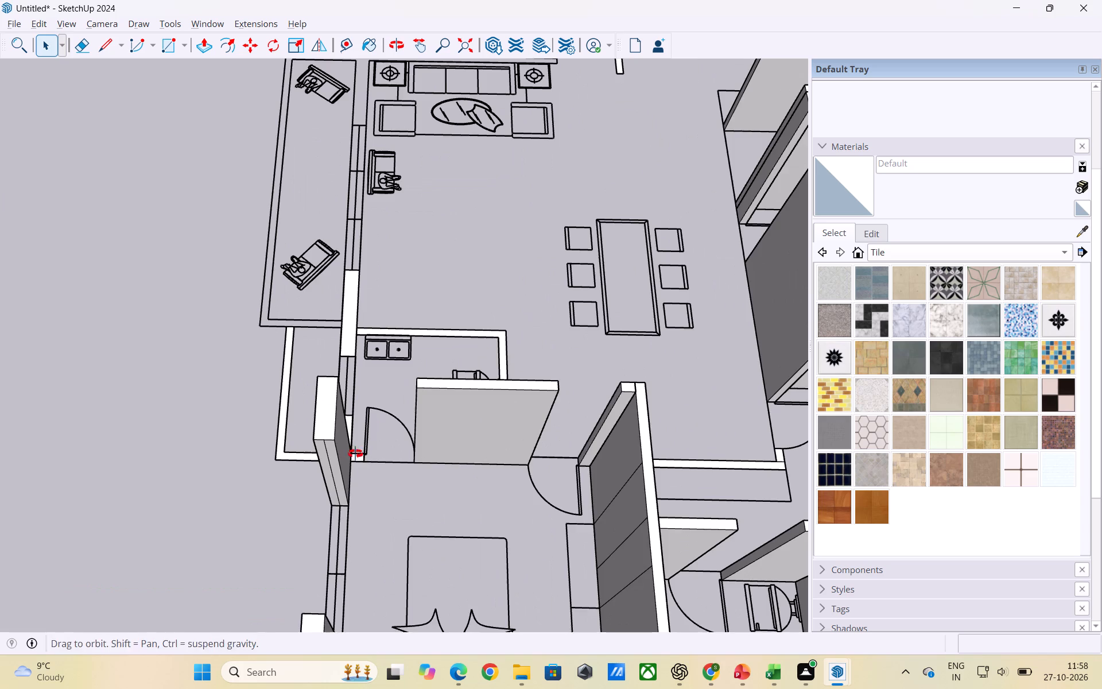
middle_drag(355, 454, 355, 501)
scroll(356, 462, up, 7)
middle_drag(359, 477, 364, 503)
scroll(364, 497, down, 1)
double_click(367, 475)
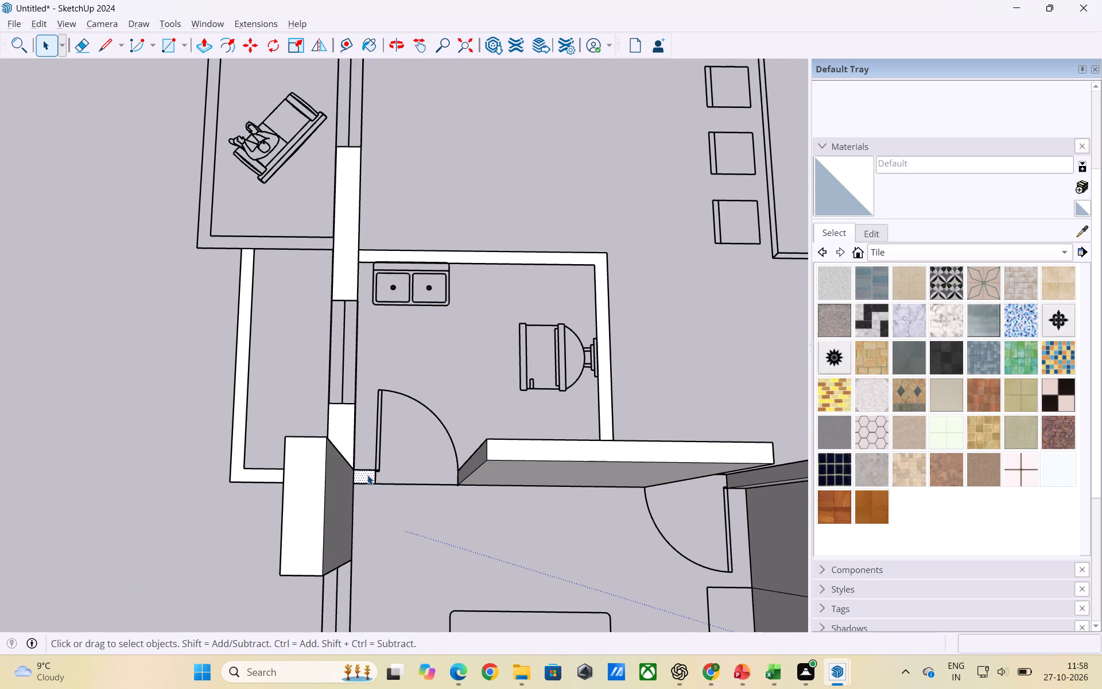
right_click(367, 475)
click(413, 376)
click(398, 517)
Push/Pull the short wall piece beside the bathroom door up to 9'.
double_click(363, 476)
click(363, 475)
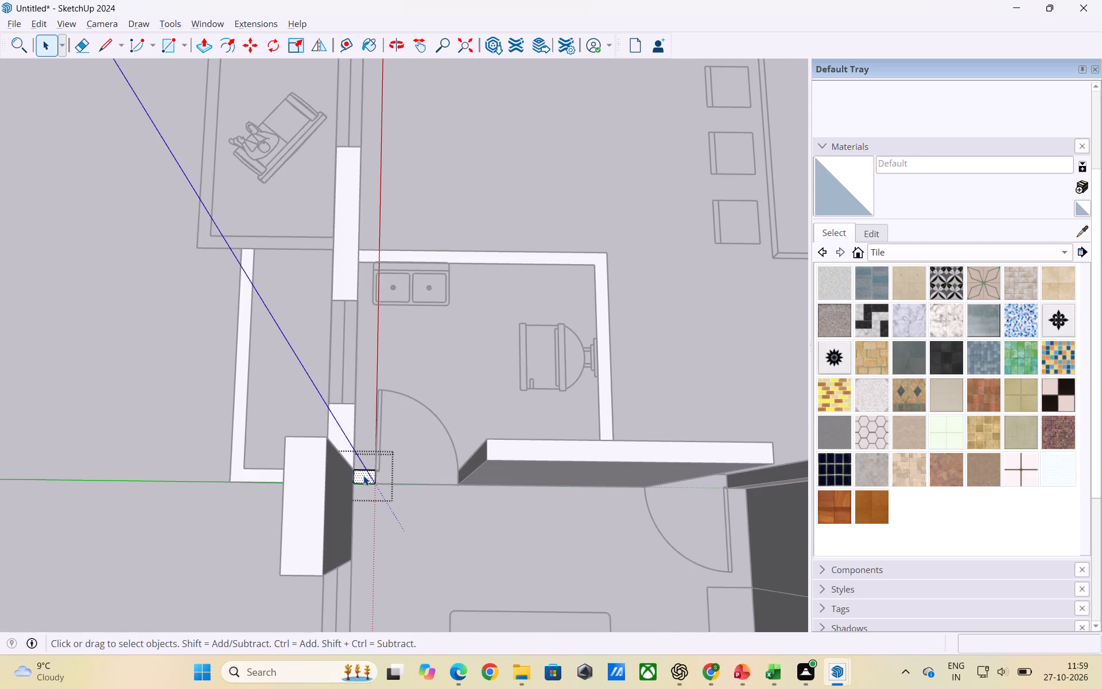
key(p)
click(363, 475)
click(300, 463)
key(space)
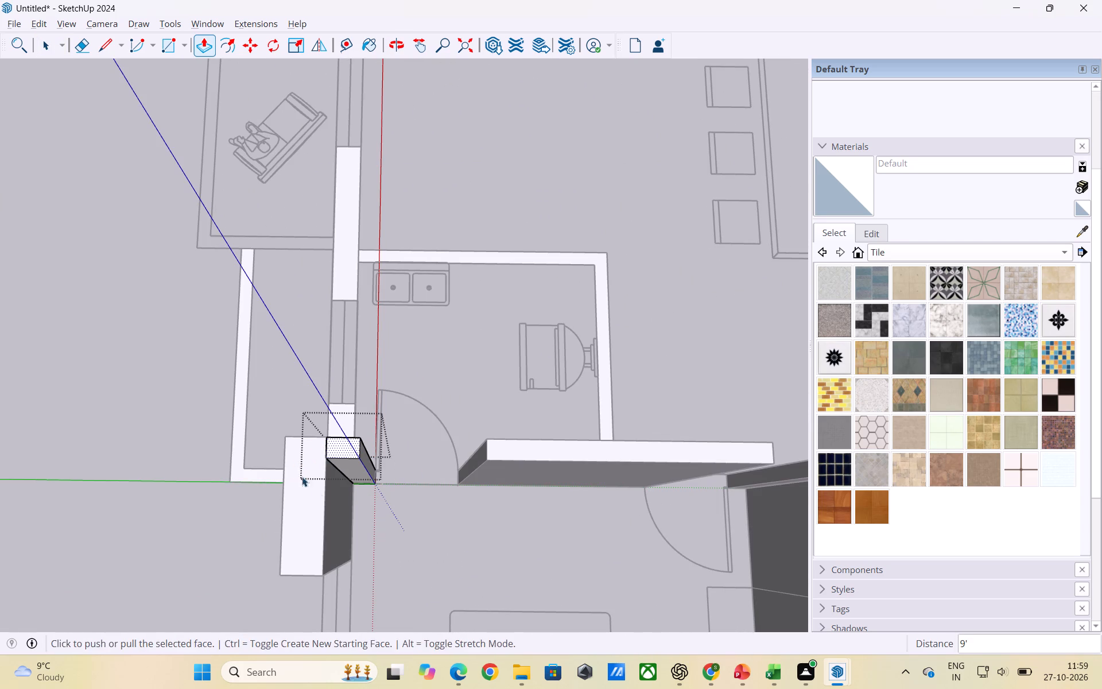
click(399, 534)
Push/Pull the exterior wall piece between the bathroom window and the third bedroom's raised wall up to 9'.
scroll(548, 505, down, 9)
scroll(389, 455, down, 6)
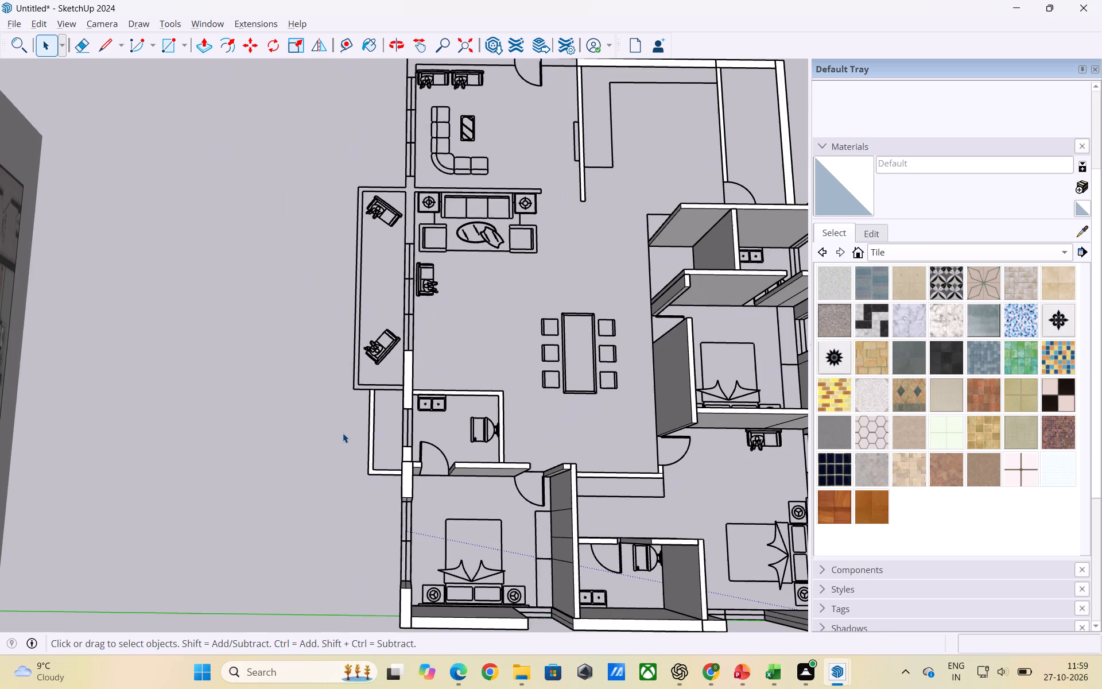
scroll(411, 484, up, 2)
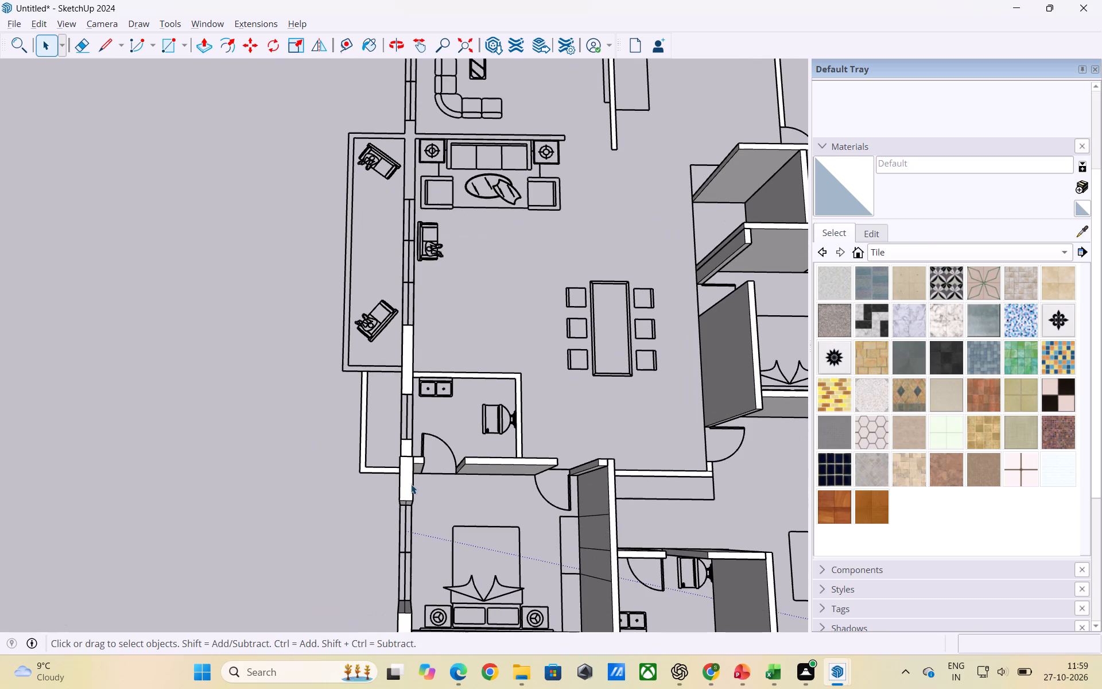
scroll(432, 314, up, 3)
scroll(398, 369, up, 2)
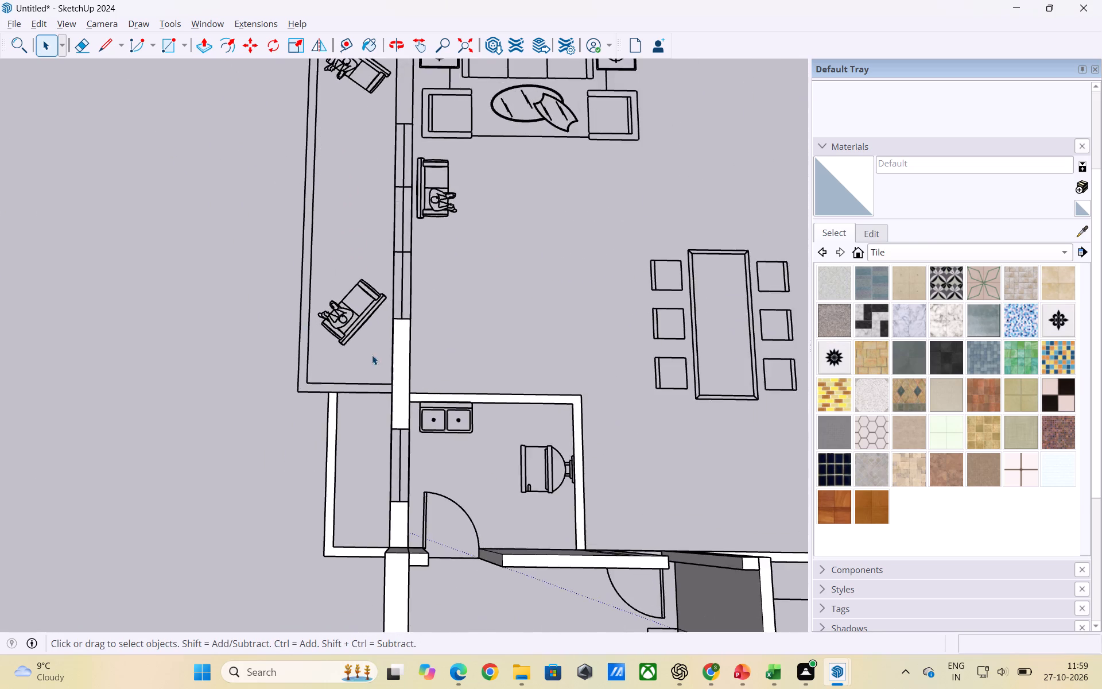
scroll(306, 320, down, 5)
scroll(343, 446, down, 1)
middle_drag(346, 447, 362, 538)
scroll(366, 485, up, 2)
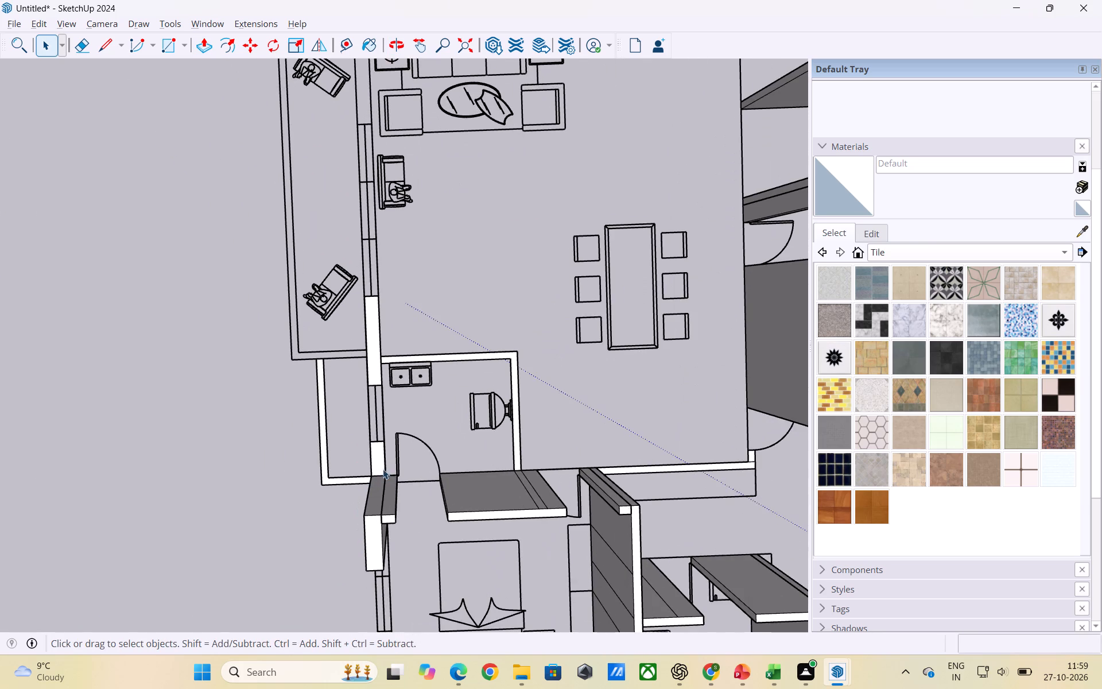
middle_drag(383, 469, 386, 436)
triple_click(377, 468)
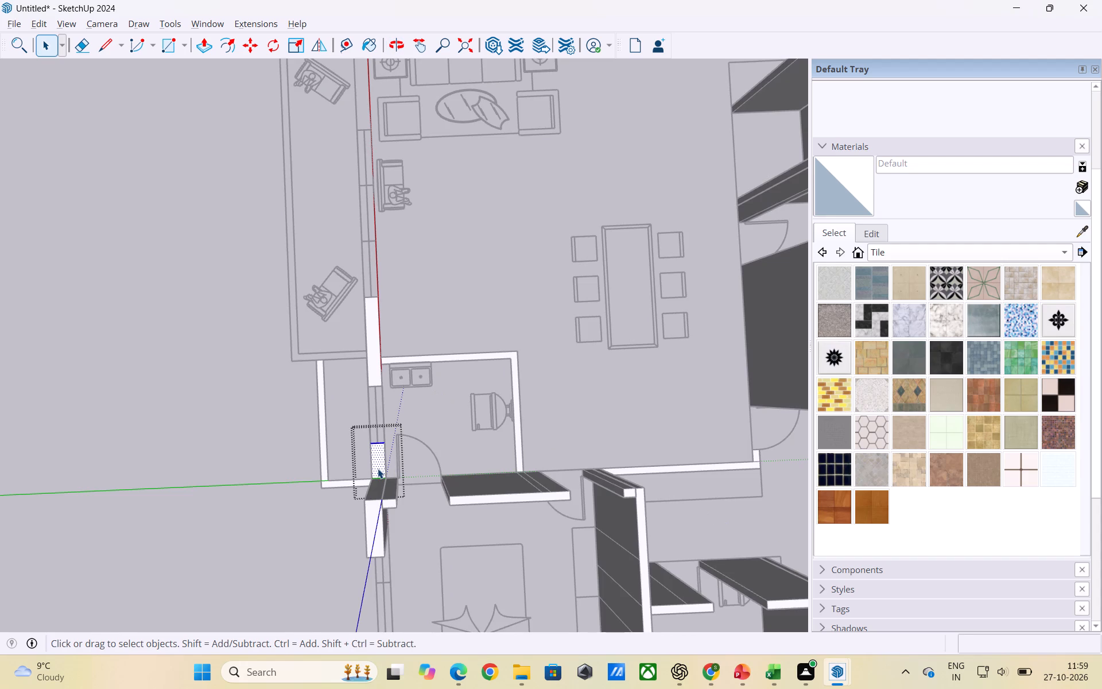
key(p)
click(378, 469)
click(375, 516)
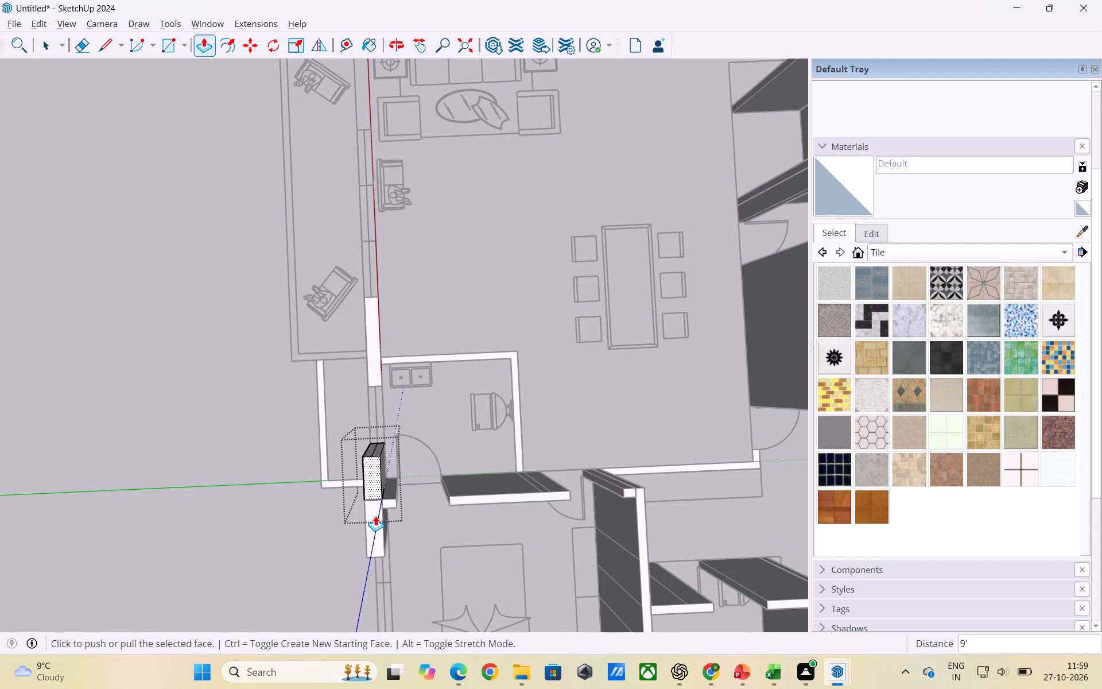
key(space)
click(443, 527)
Draw a 6' 4 1/2" by 4 1/2" rectangle over the bathroom wall behind the toilet, separating it from the L-shaped wall face.
scroll(406, 499, up, 3)
middle_drag(405, 498, 402, 355)
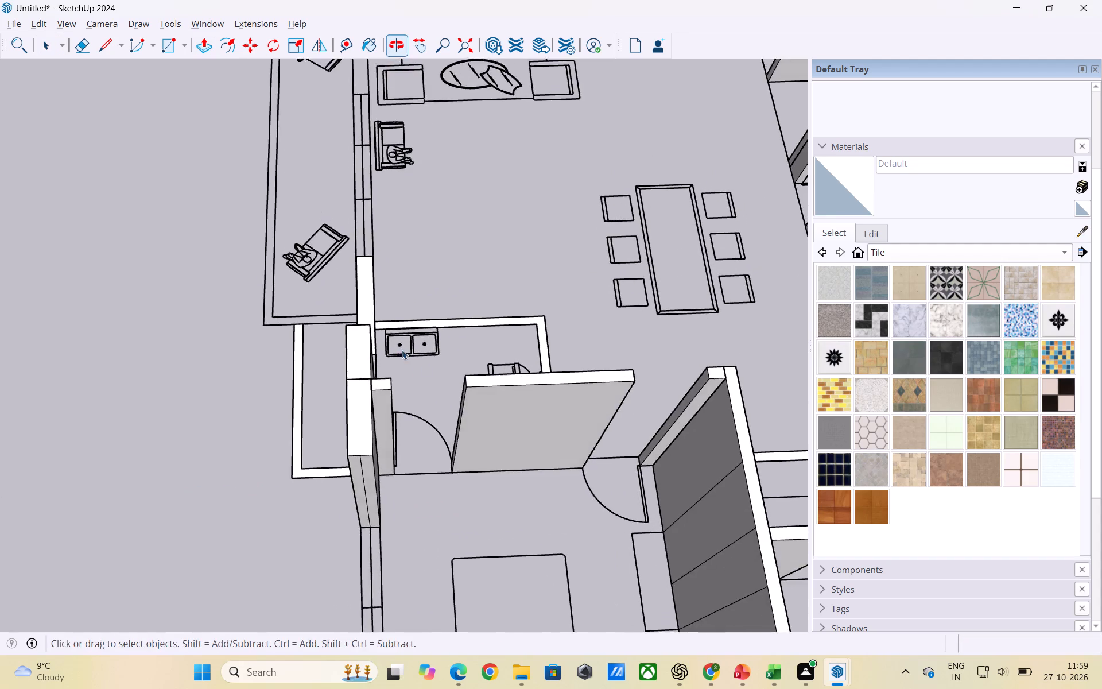
scroll(440, 377, down, 3)
middle_drag(551, 450, 189, 427)
scroll(389, 446, up, 2)
middle_drag(412, 448, 206, 466)
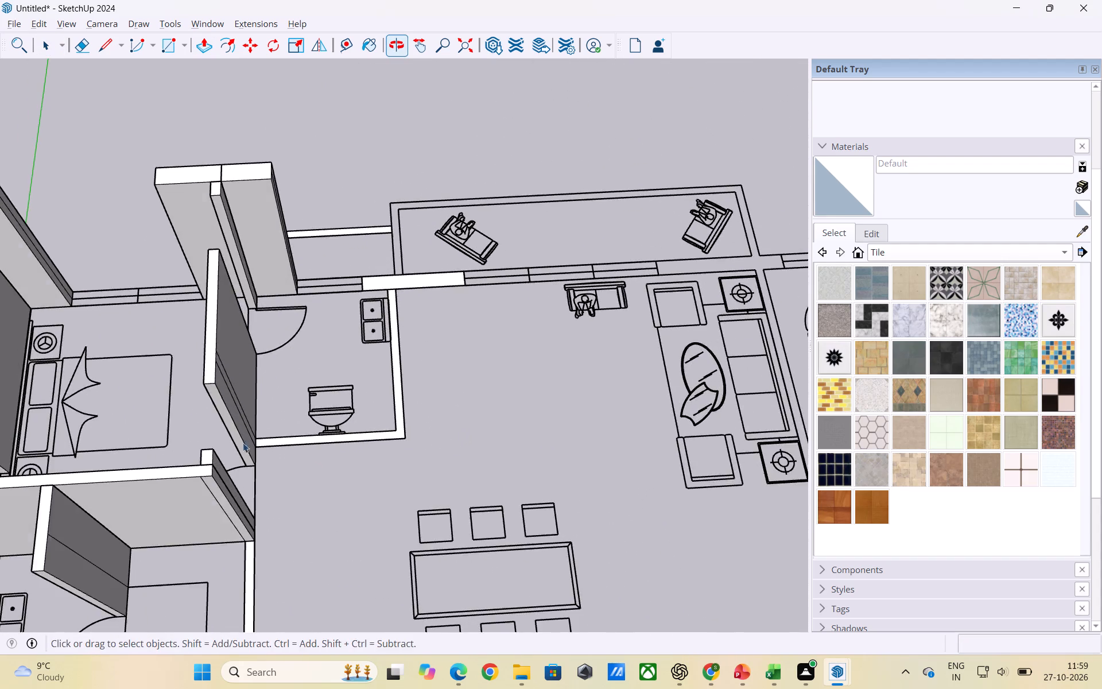
scroll(398, 438, down, 3)
middle_drag(343, 437, 352, 521)
scroll(333, 461, up, 4)
double_click(329, 448)
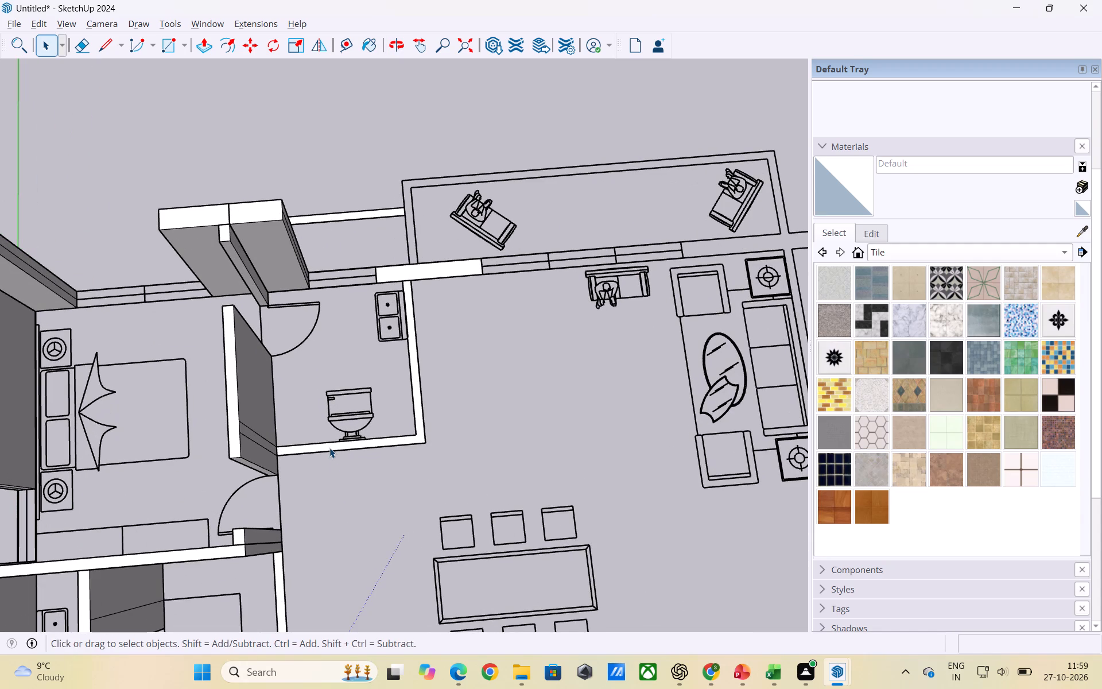
click(410, 487)
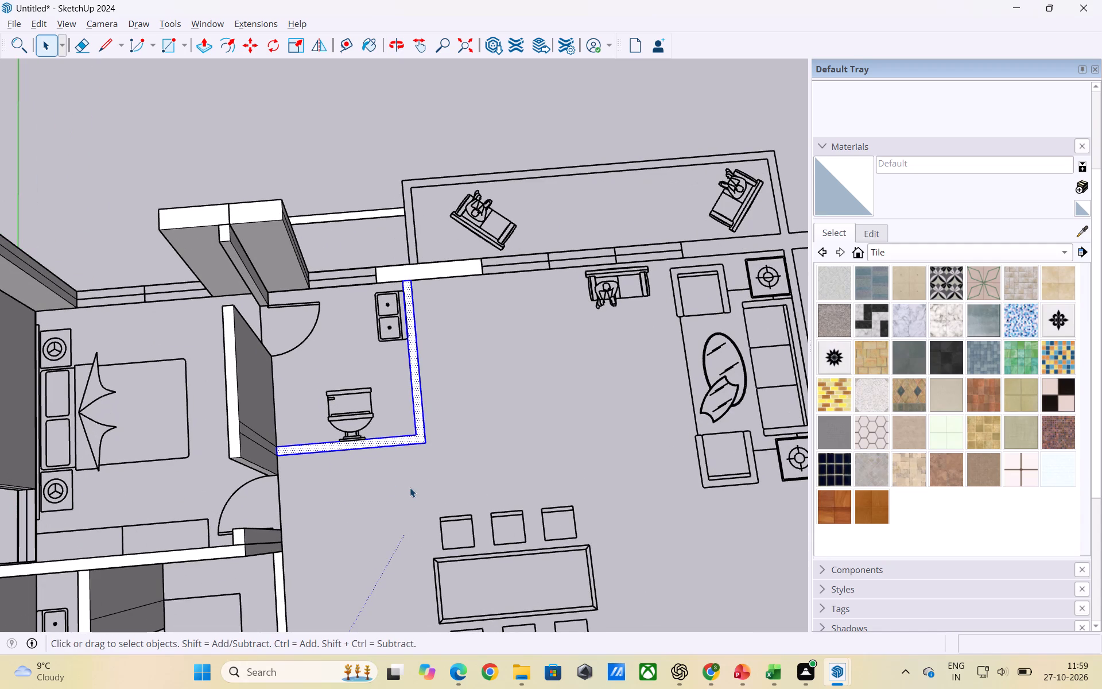
key(r)
scroll(343, 480, up, 2)
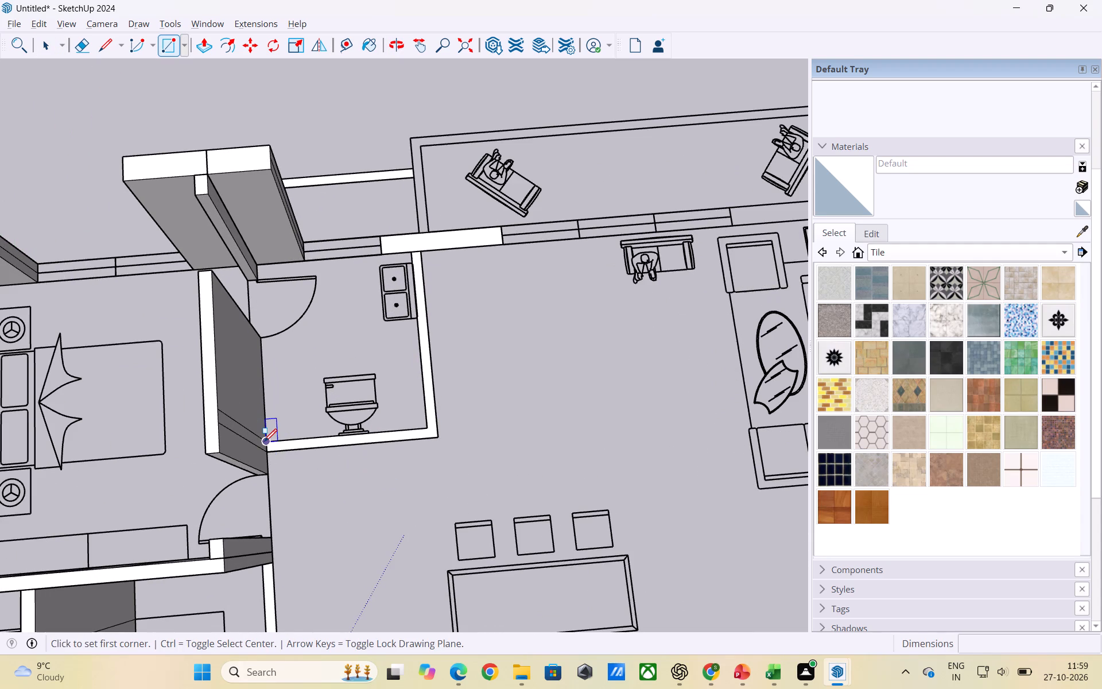
click(264, 442)
click(441, 438)
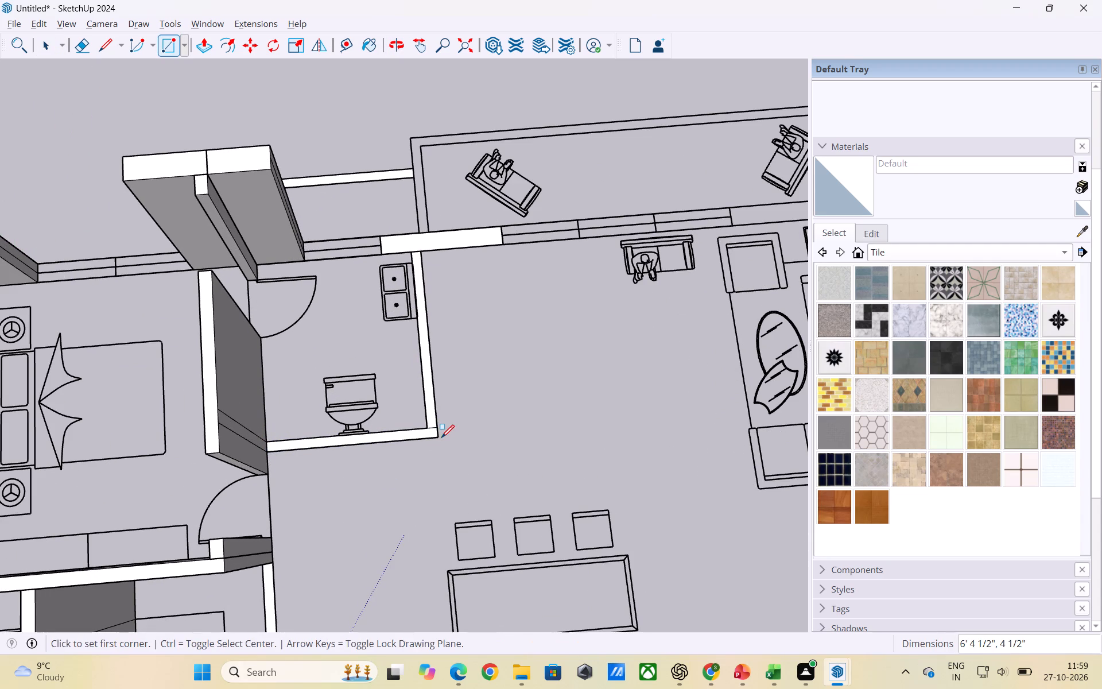
Make a group of the bathroom wall strip behind the toilet.
key(space)
click(412, 436)
click(412, 436)
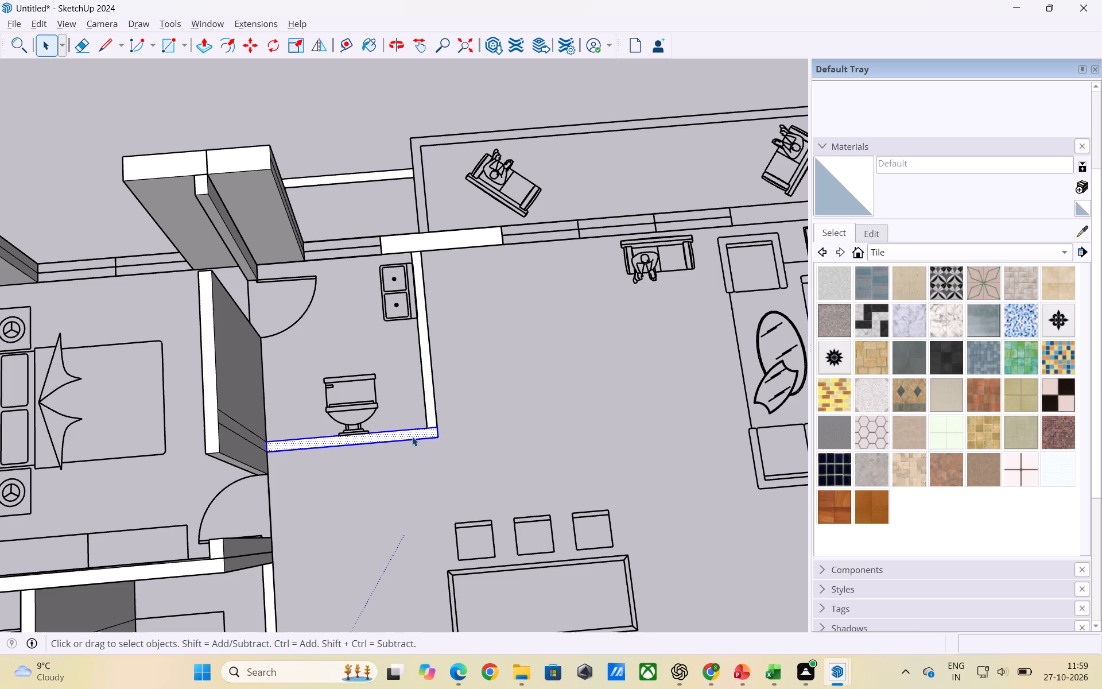
right_click(414, 433)
click(457, 566)
click(478, 490)
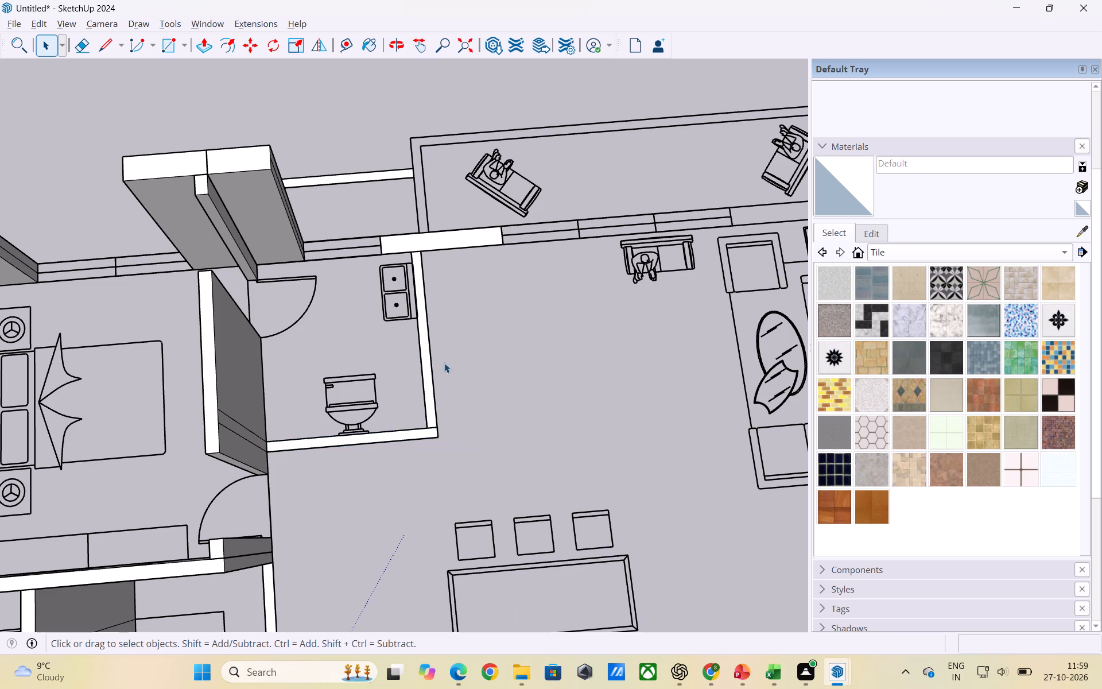
Draw a 4 1/2" by 6' 10 1/2" rectangle over the bathroom wall beside the washbasin, from the exterior wall to the toilet wall.
key(r)
scroll(428, 256, up, 3)
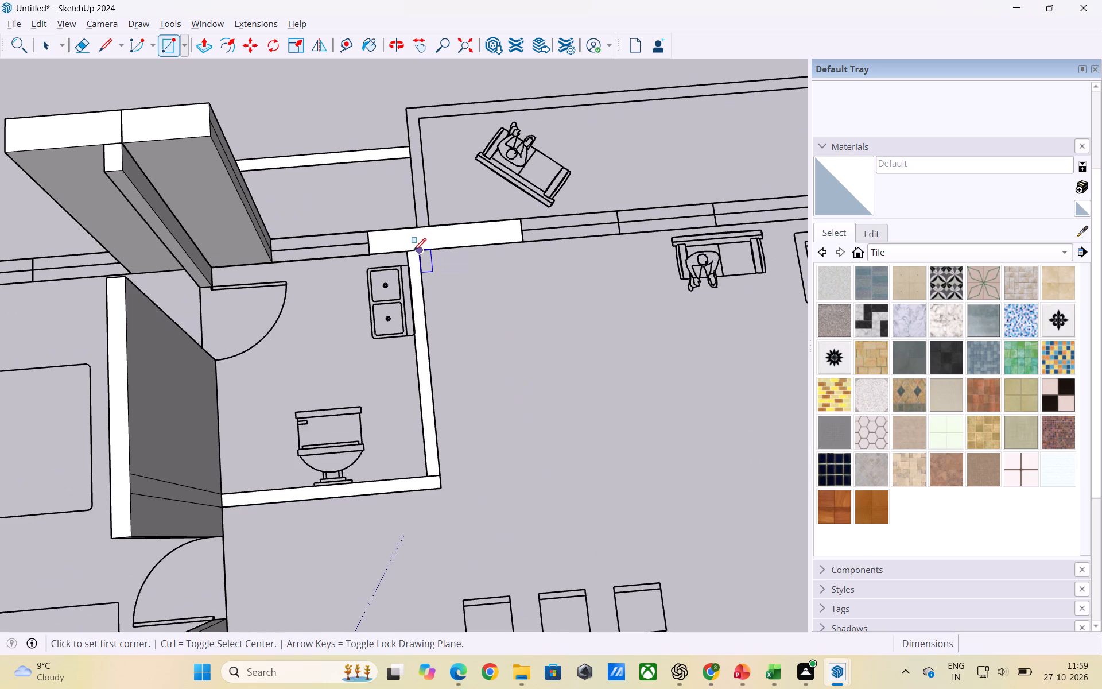
click(409, 253)
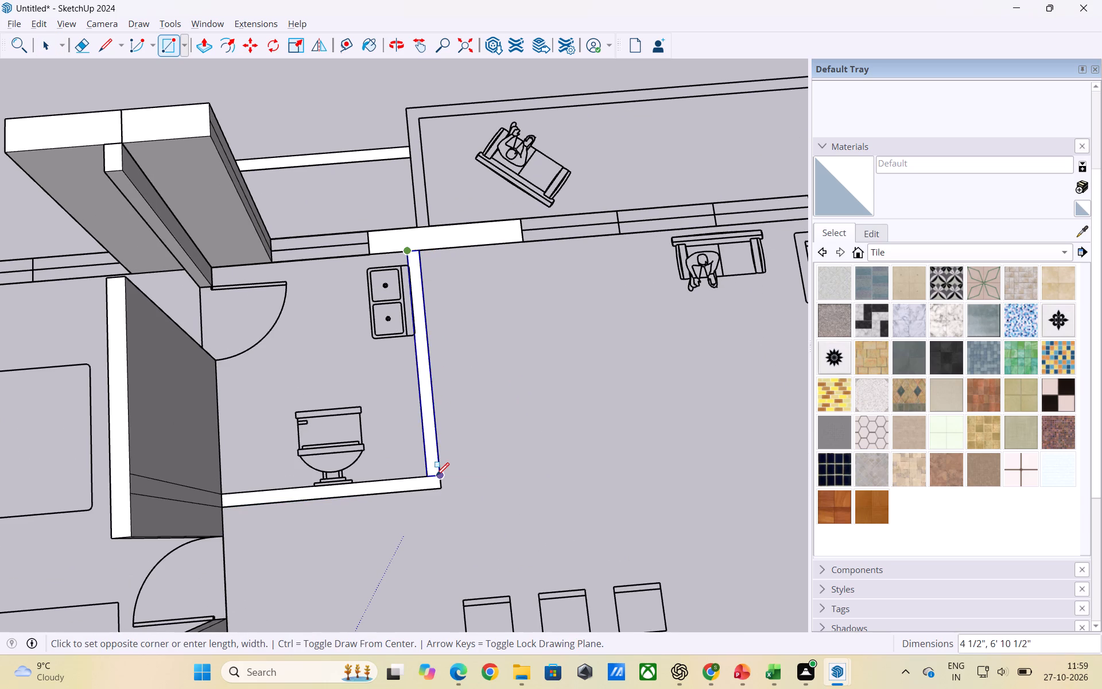
click(436, 475)
Make a group of the bathroom wall strip beside the washbasin.
key(space)
double_click(429, 414)
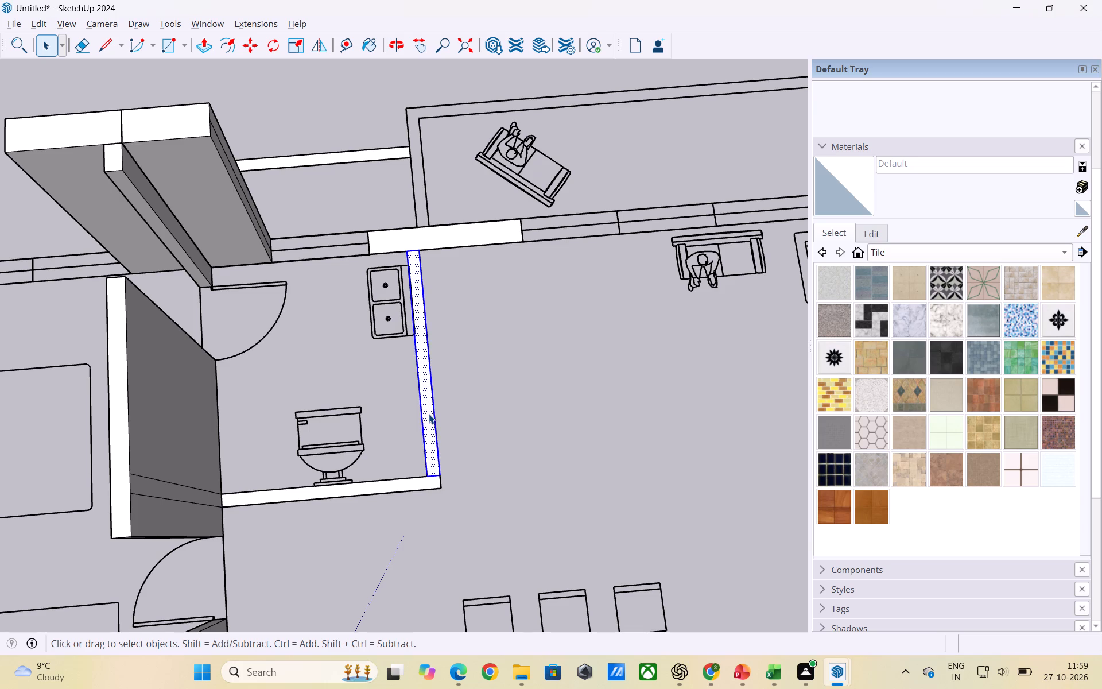
right_click(429, 414)
click(468, 544)
click(559, 459)
Push/Pull the bathroom wall behind the toilet up to 9'.
scroll(589, 423, down, 3)
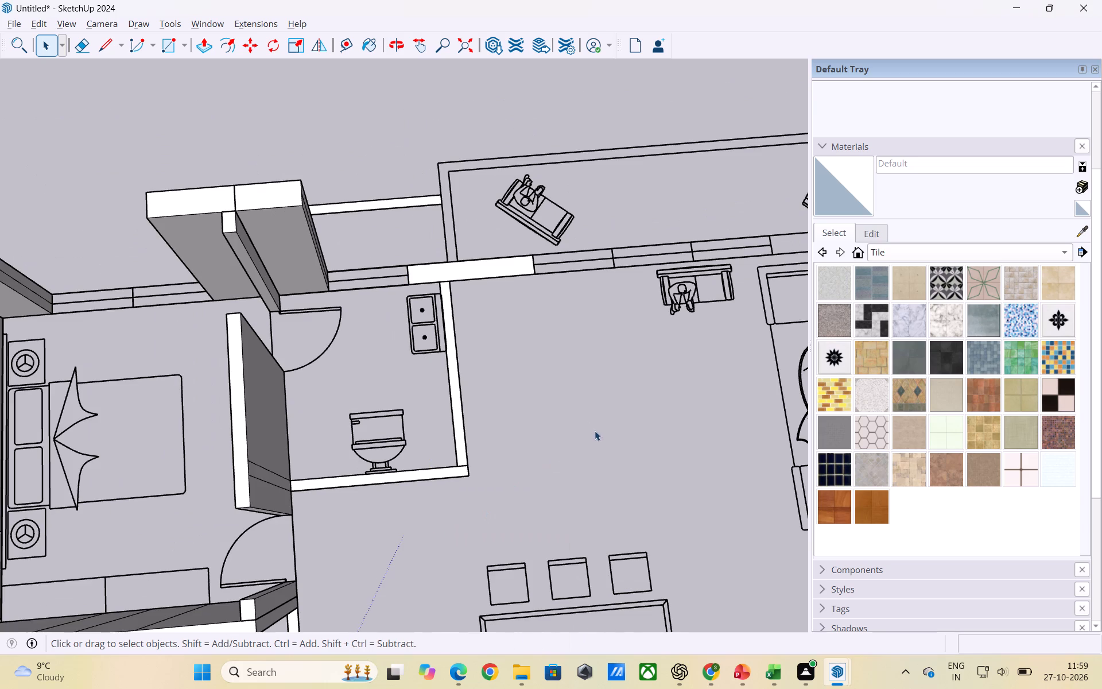
triple_click(443, 471)
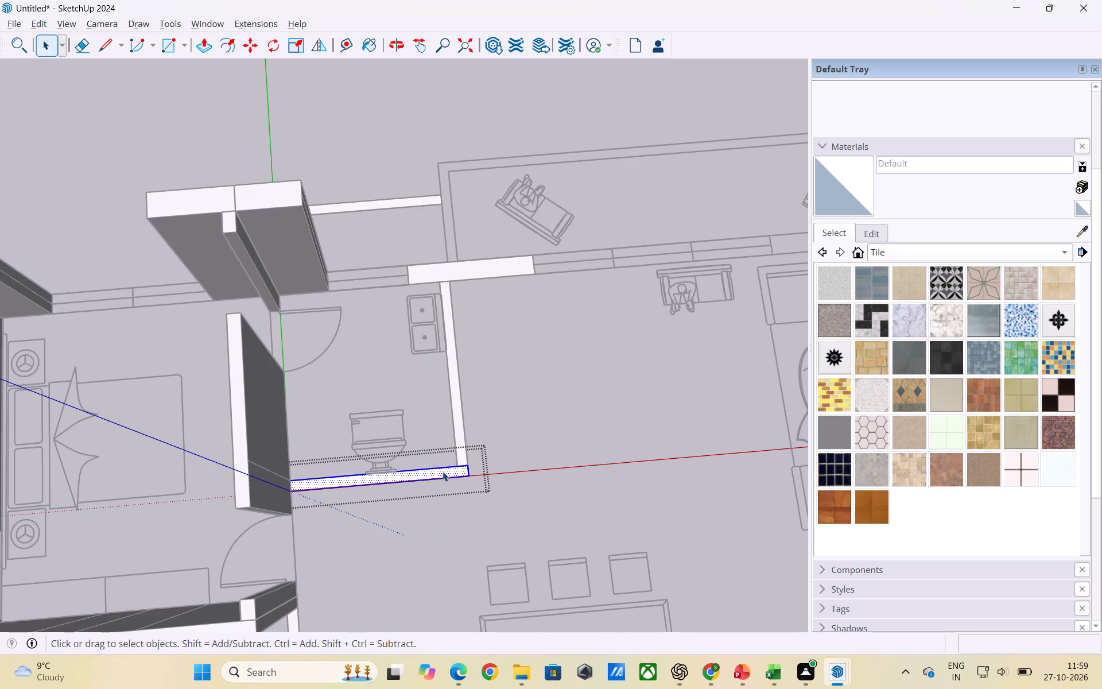
key(p)
click(443, 471)
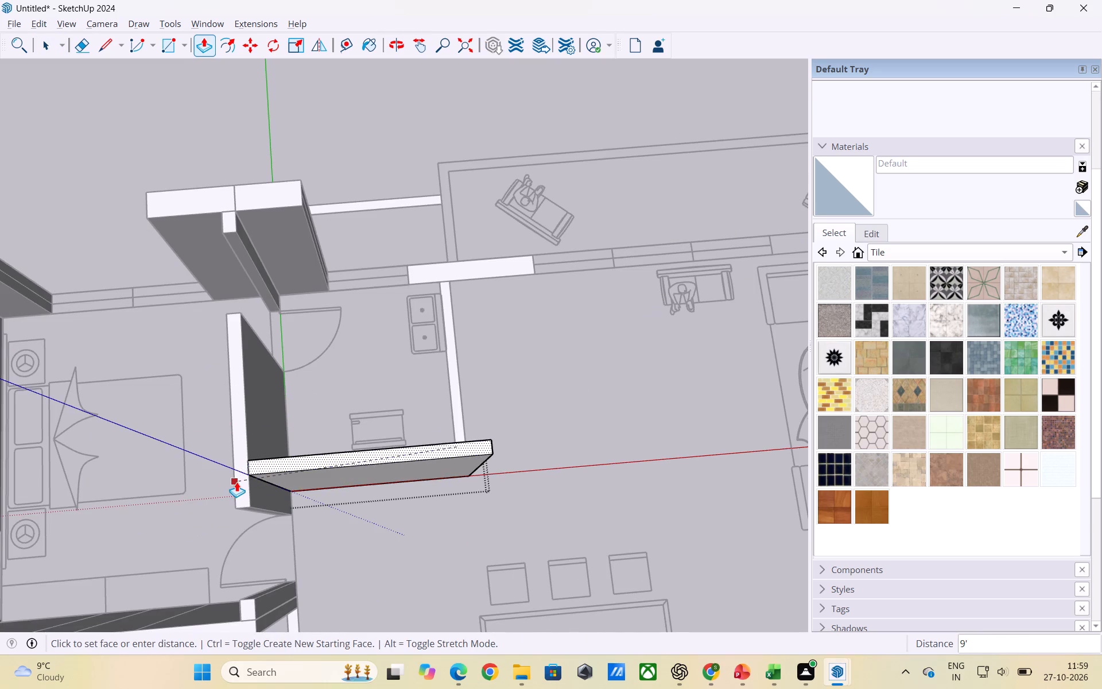
click(241, 483)
key(space)
click(588, 471)
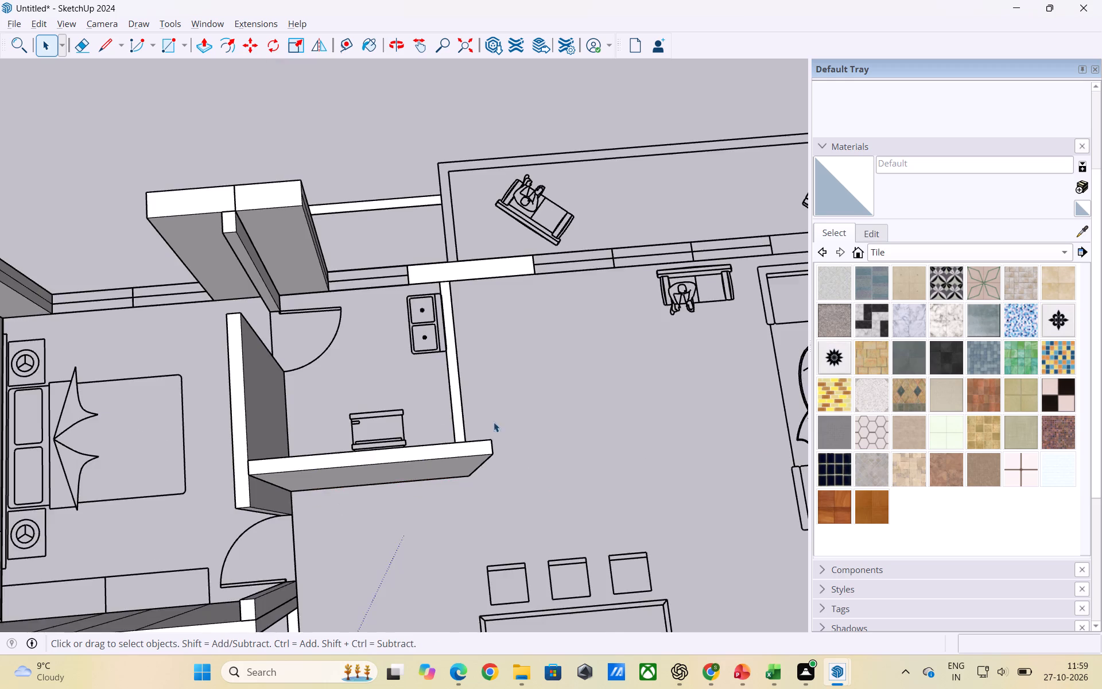
Push/Pull the bathroom wall beside the washbasin up to the height of the adjoining raised toilet wall.
scroll(482, 416, up, 2)
middle_drag(475, 405, 476, 453)
triple_click(459, 443)
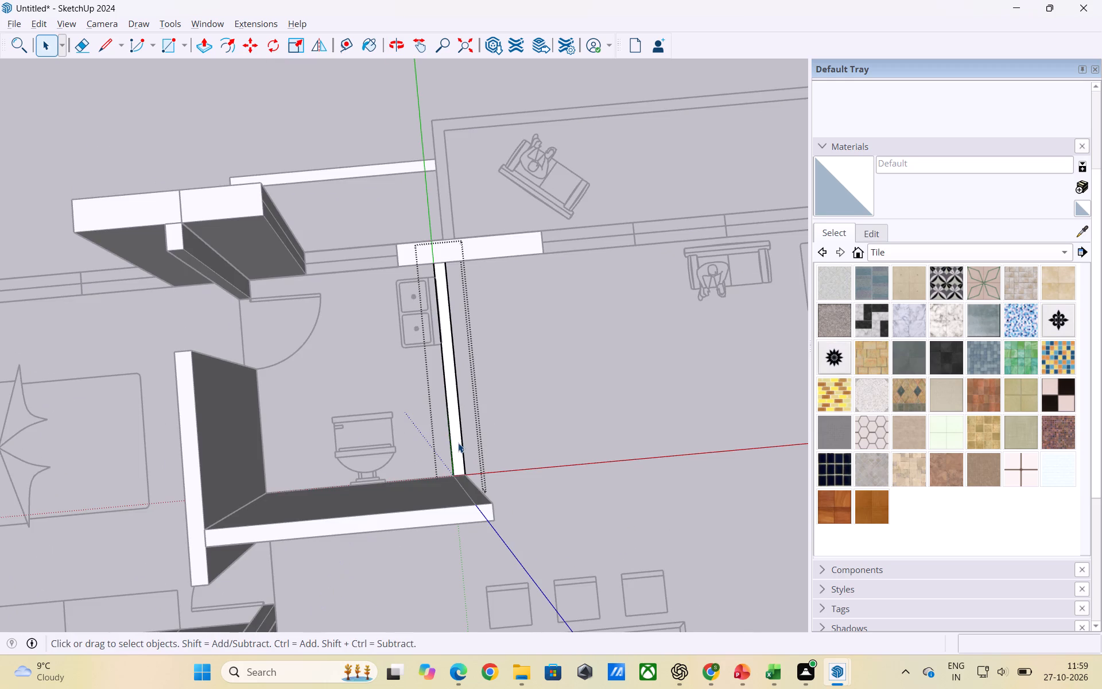
key(p)
click(458, 443)
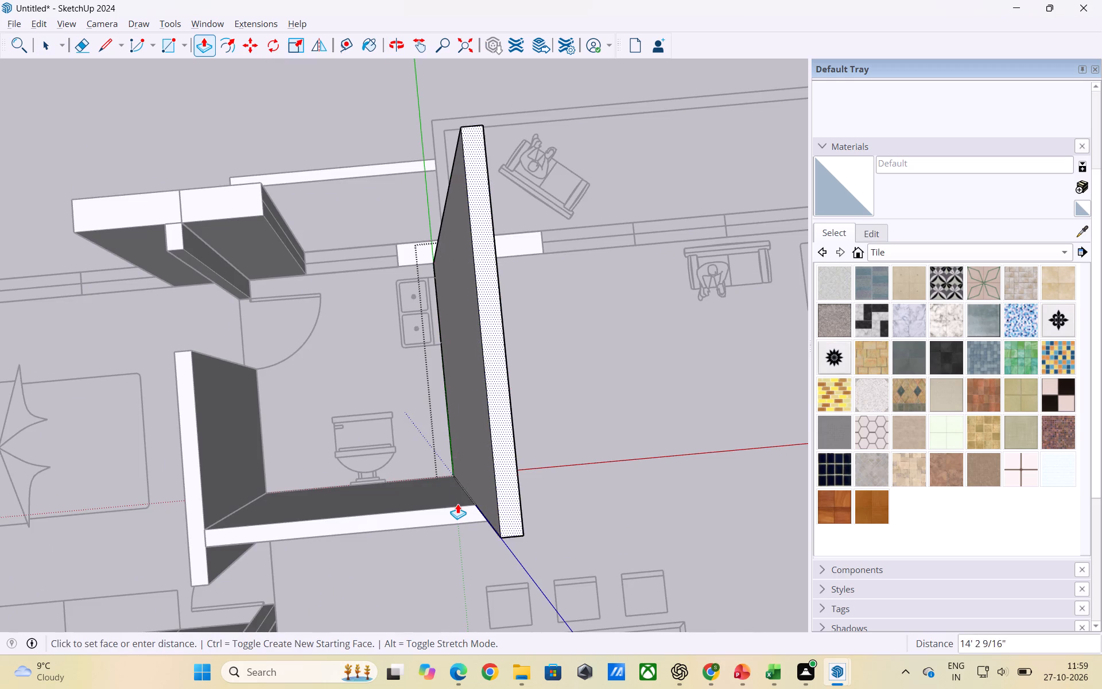
click(457, 506)
key(space)
click(675, 479)
Examine the third bedroom and bathroom walls and the neighbouring balcony for walls still flat.
scroll(568, 494, down, 3)
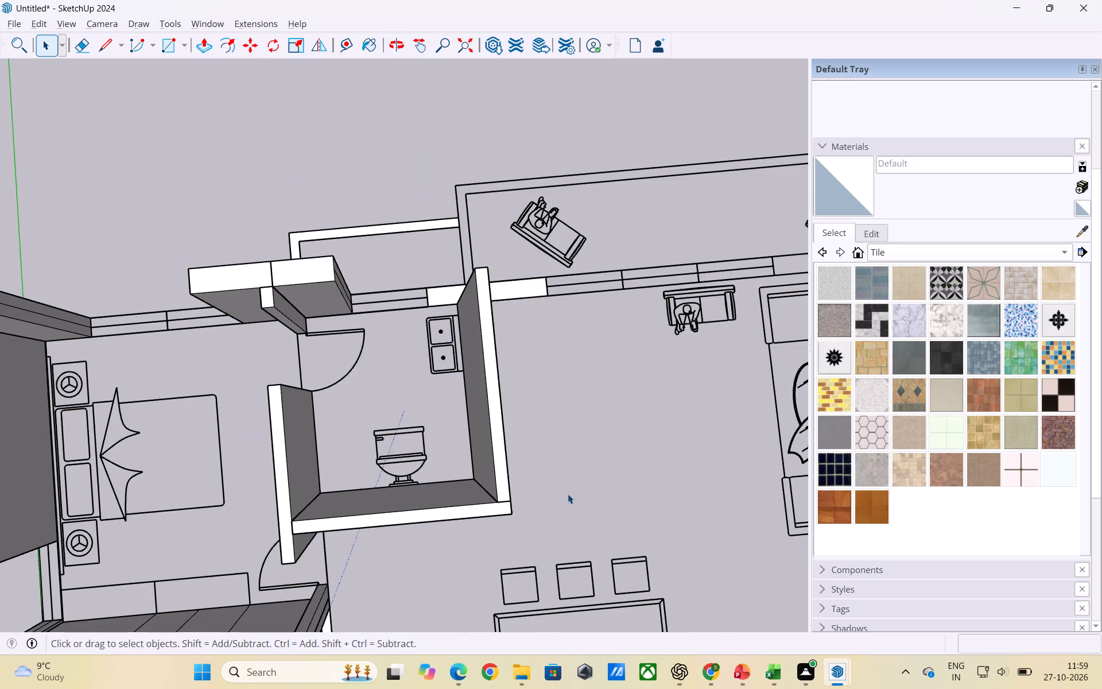
scroll(568, 494, down, 3)
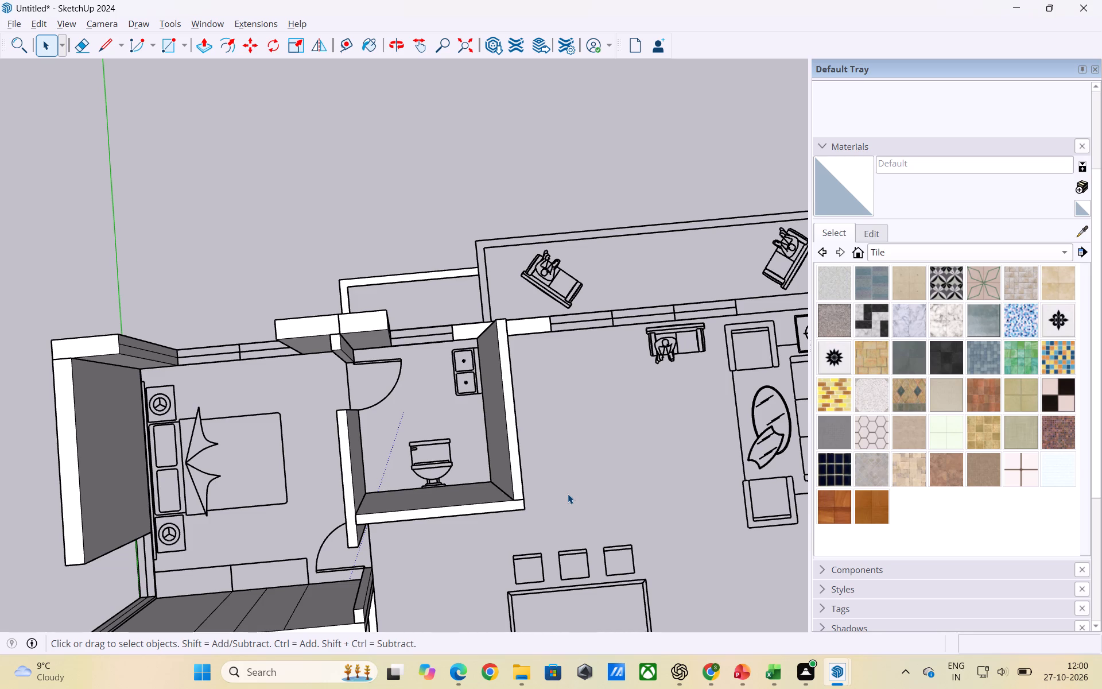
scroll(636, 471, down, 1)
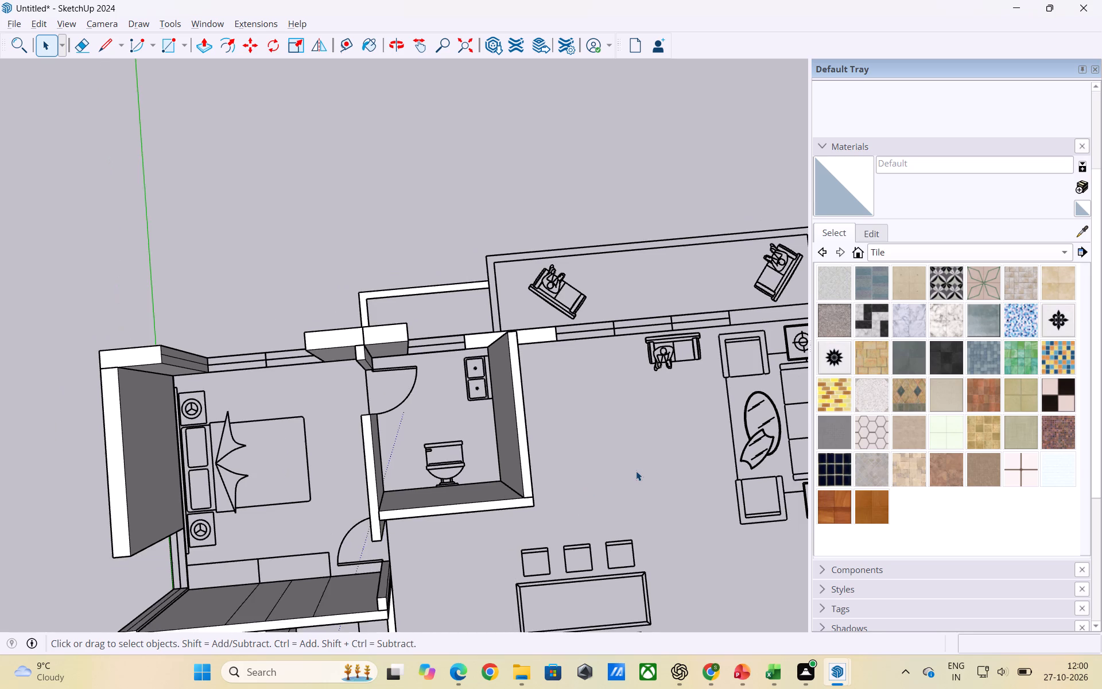
scroll(636, 471, down, 6)
middle_drag(552, 504, 539, 454)
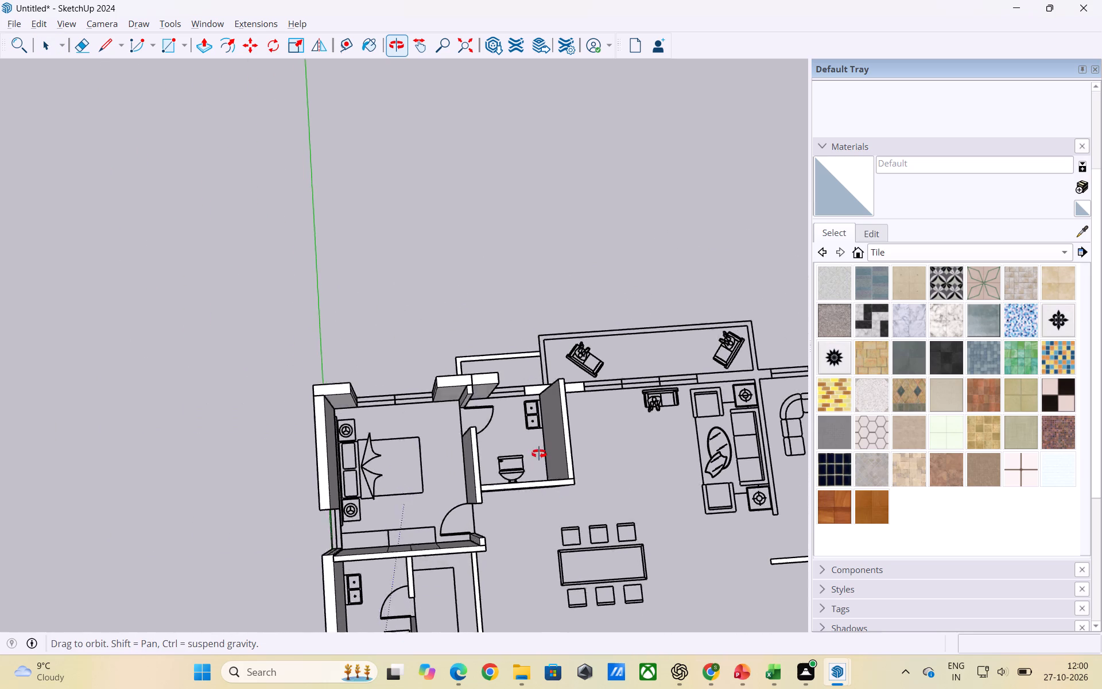
middle_drag(539, 454, 451, 409)
scroll(564, 417, up, 2)
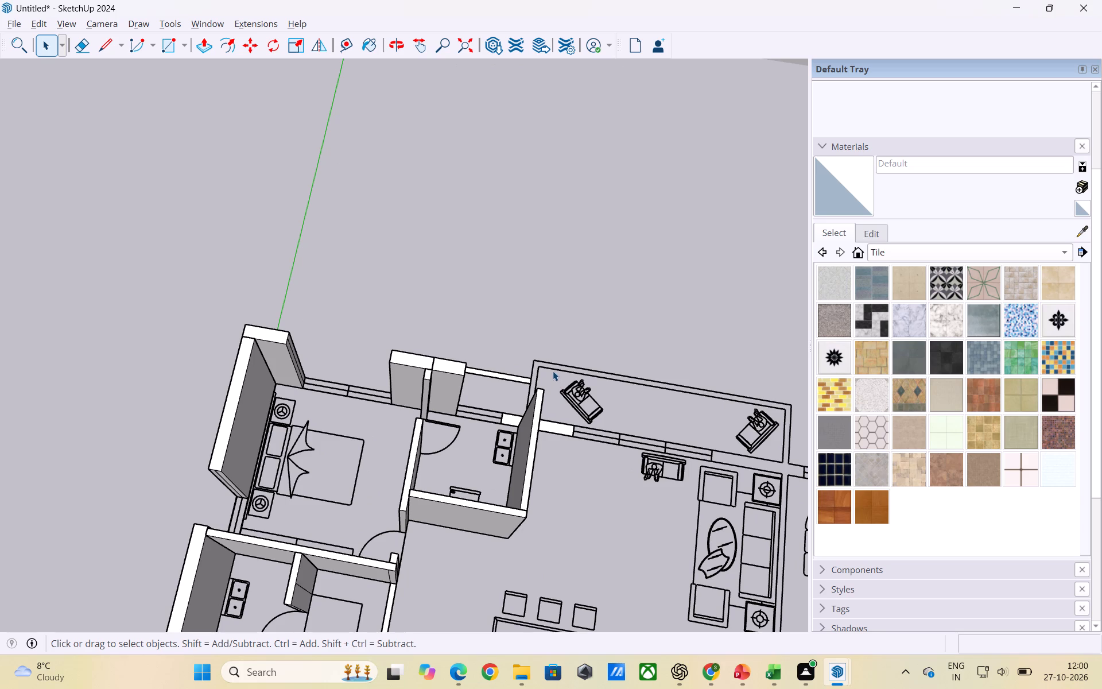
Examine the bedrooms, the third bathroom and the balcony side from several angles for wall strips that are still flat.
scroll(553, 367, up, 2)
scroll(516, 368, down, 2)
middle_drag(559, 472, 321, 442)
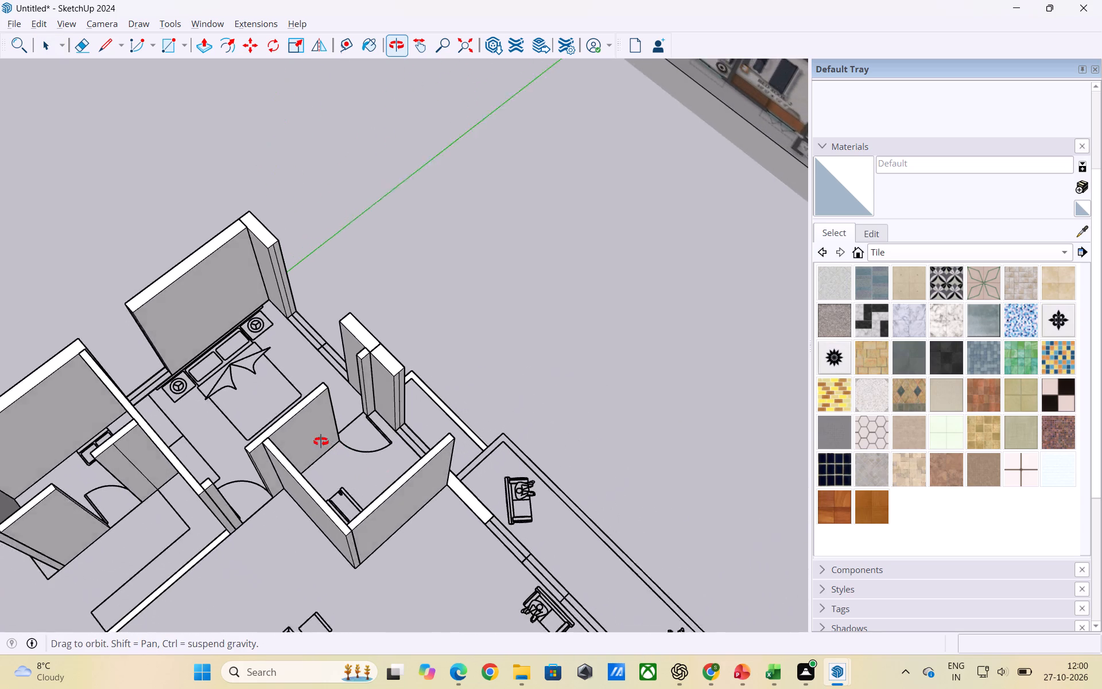
middle_drag(321, 442, 312, 427)
scroll(699, 375, down, 6)
middle_drag(583, 453, 355, 455)
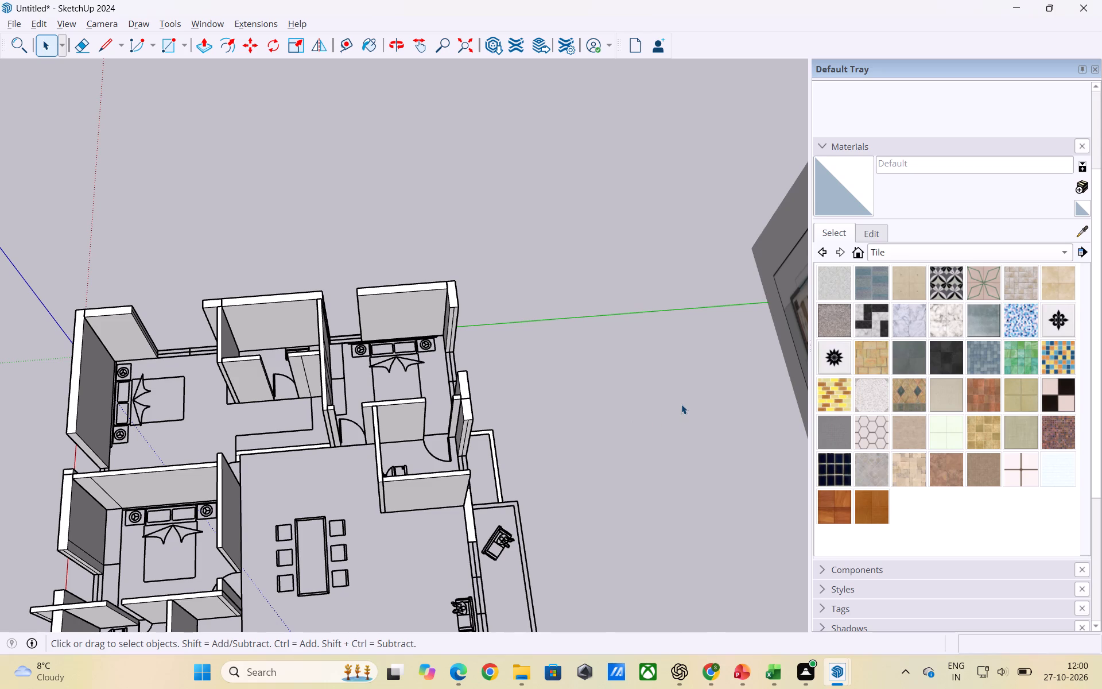
scroll(690, 165, down, 2)
scroll(541, 413, down, 2)
middle_drag(514, 382, 336, 376)
scroll(479, 458, up, 4)
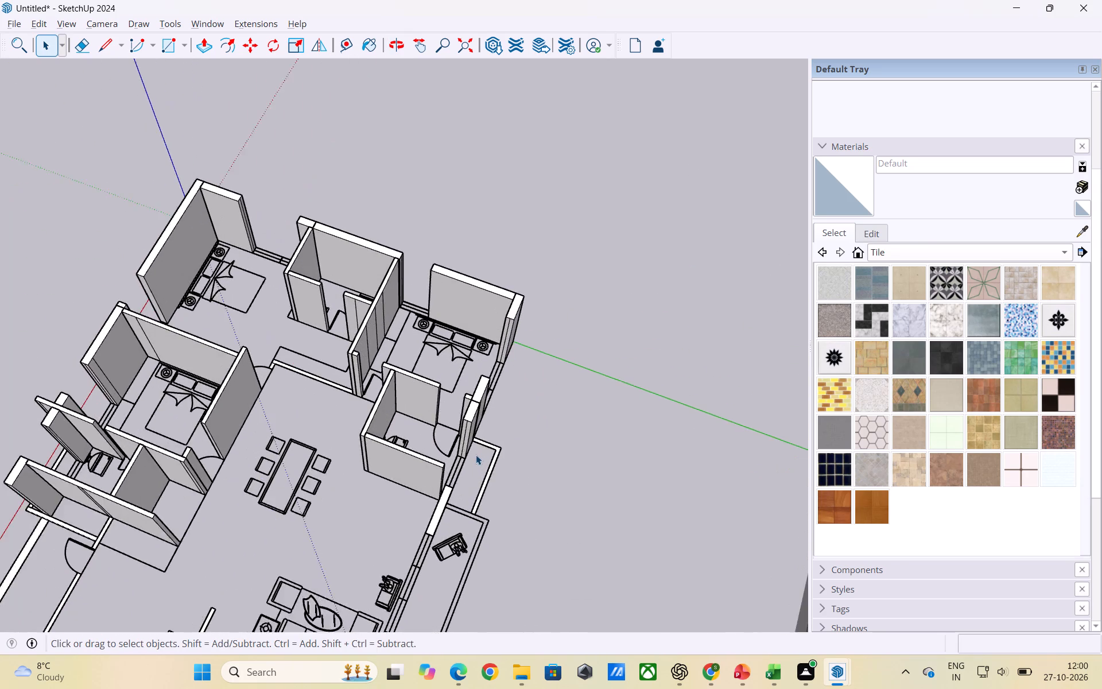
scroll(476, 455, up, 4)
middle_drag(437, 452, 664, 436)
scroll(522, 423, down, 2)
middle_drag(513, 439, 520, 522)
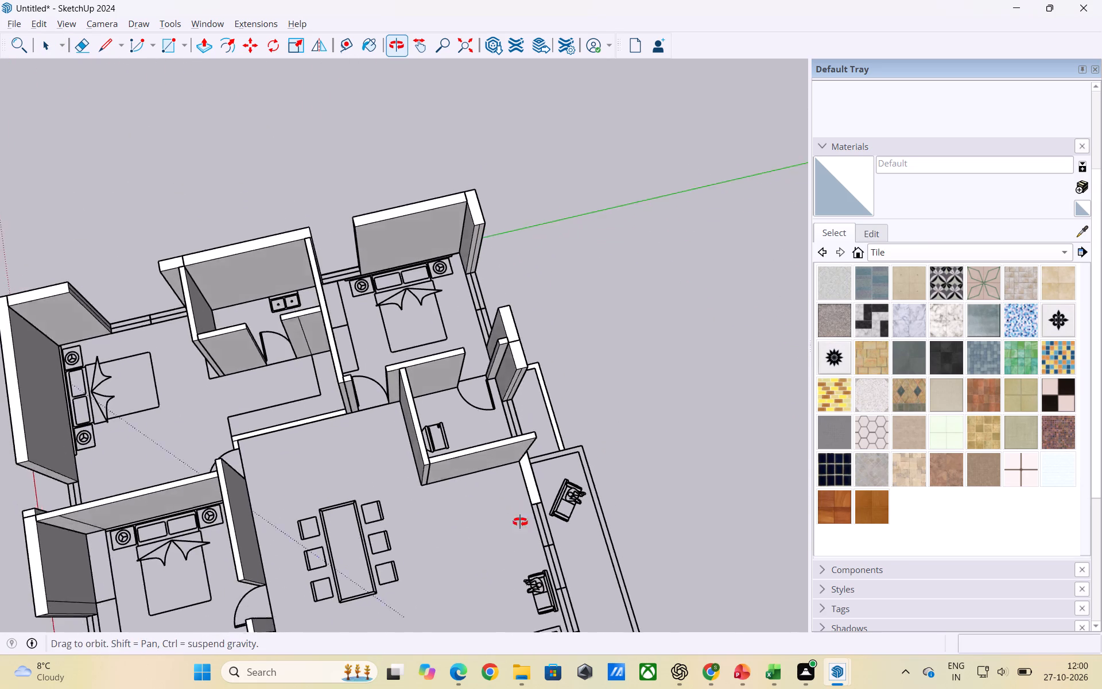
middle_drag(520, 522, 521, 549)
scroll(542, 480, up, 4)
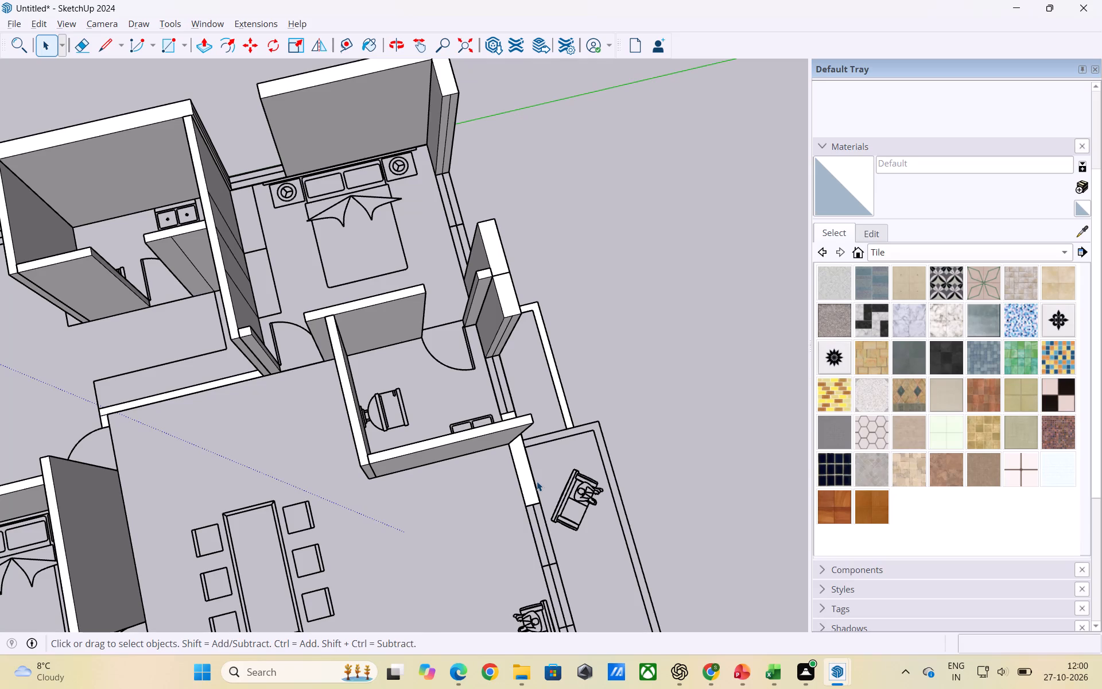
scroll(521, 456, up, 6)
middle_drag(572, 469, 381, 449)
scroll(630, 415, down, 2)
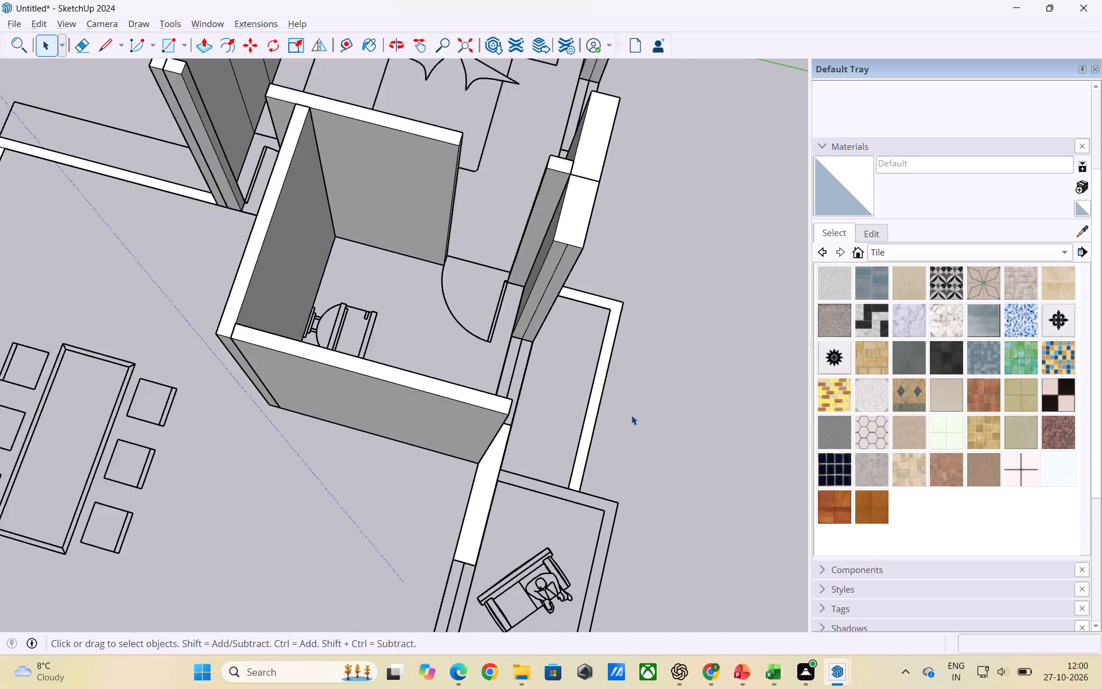
scroll(631, 415, down, 6)
middle_drag(560, 435, 309, 344)
scroll(583, 416, up, 2)
scroll(435, 335, down, 9)
middle_drag(499, 407, 507, 465)
scroll(530, 390, up, 3)
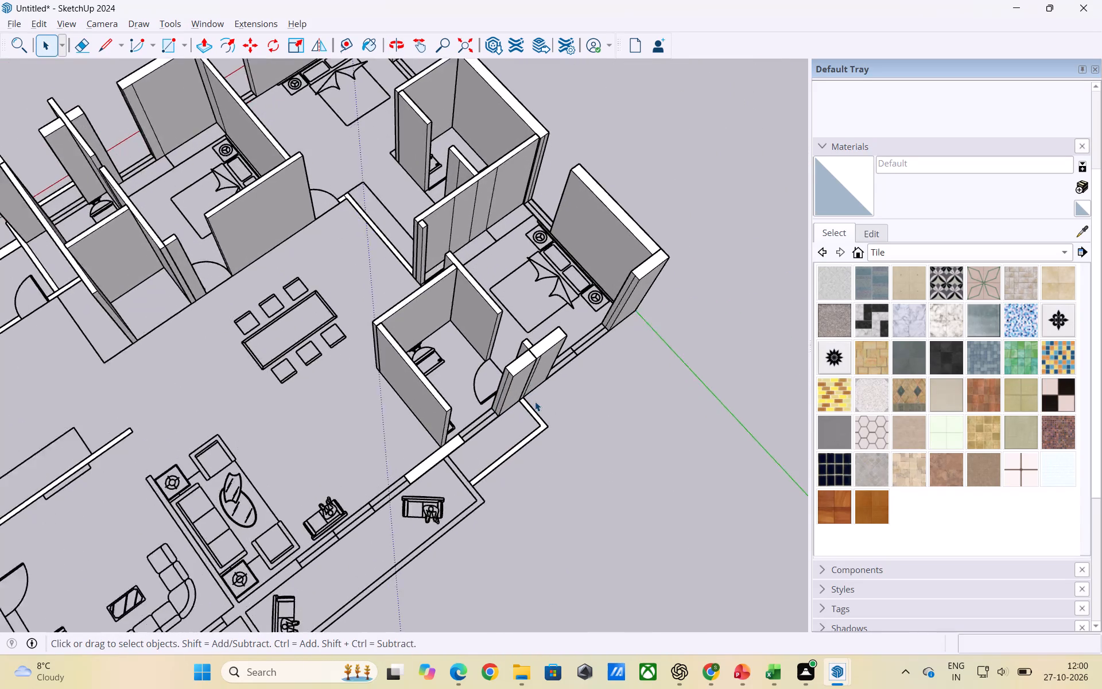
scroll(535, 401, up, 4)
middle_drag(544, 423, 433, 443)
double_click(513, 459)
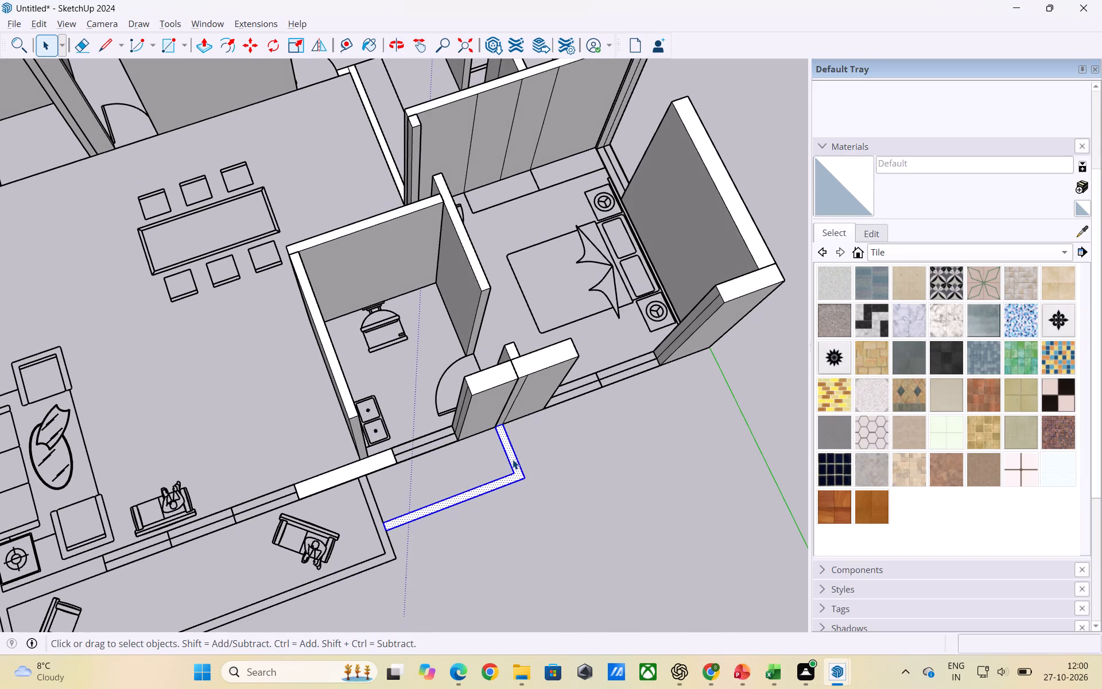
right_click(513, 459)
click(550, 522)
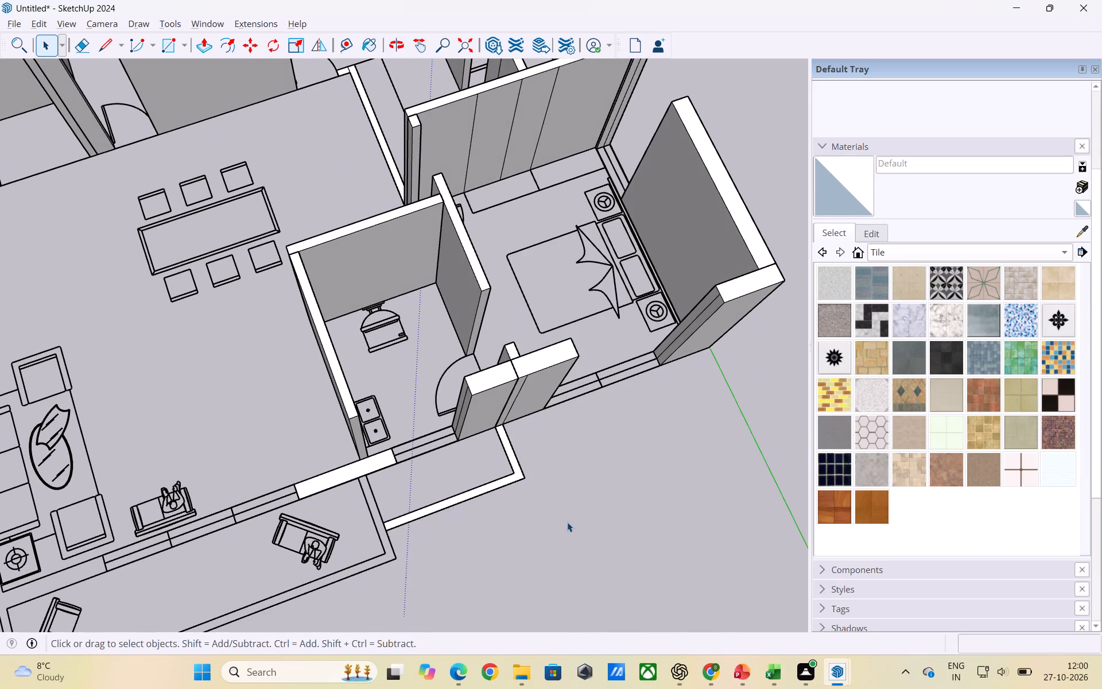
Split the L-shaped wall strip outside the third bathroom with a rectangle over its short leg, and delete the infill face.
key(r)
scroll(548, 482, up, 5)
click(471, 404)
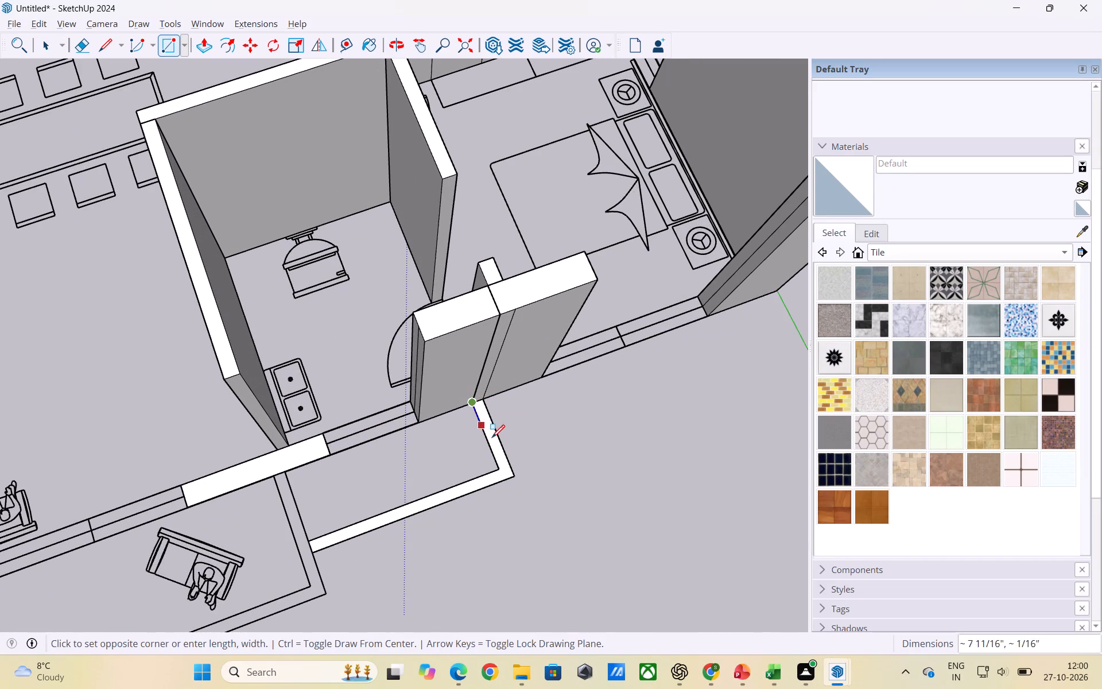
click(514, 481)
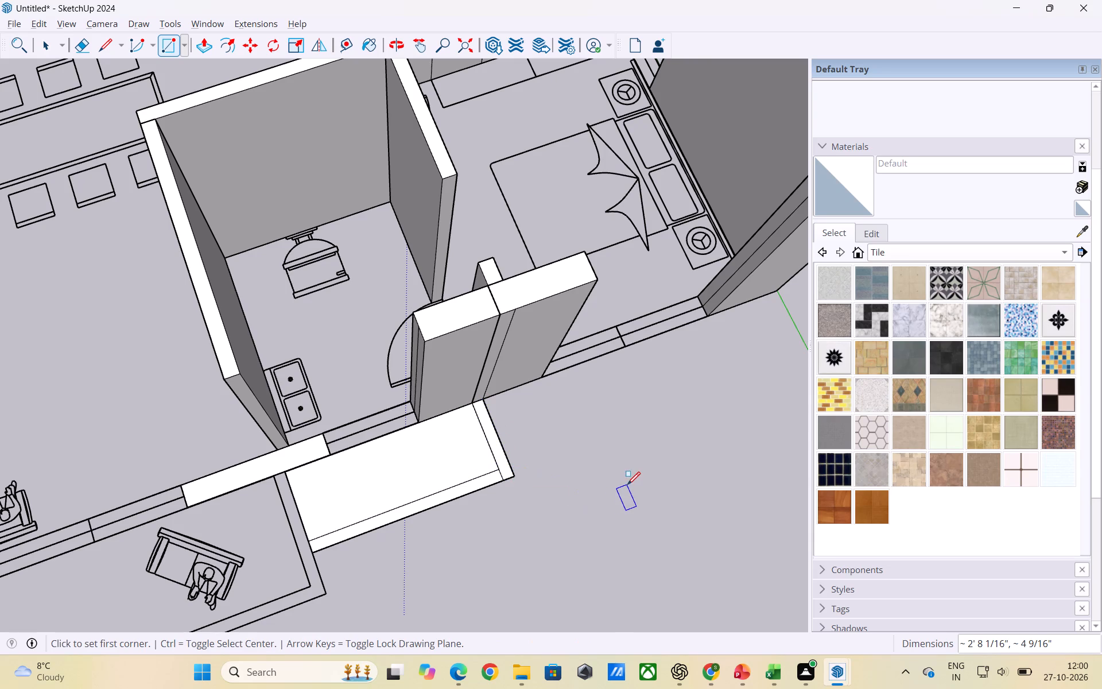
key(space)
click(437, 450)
key(Delete)
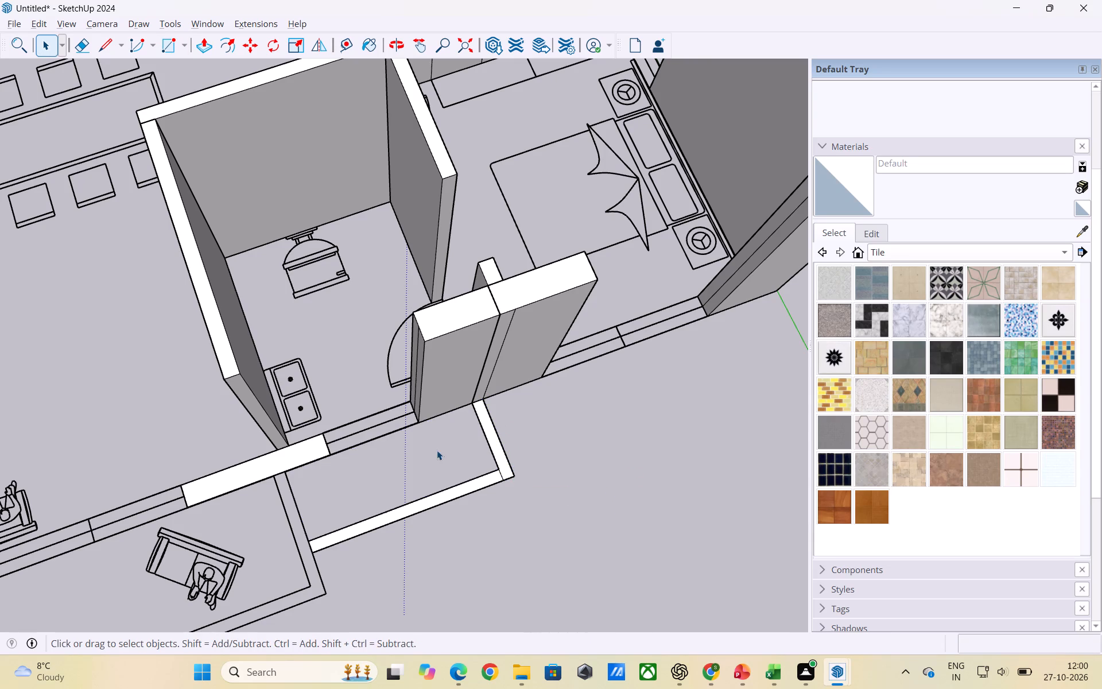
Make separate groups of the long and short legs of the L-shaped wall strip outside the third bathroom.
double_click(449, 493)
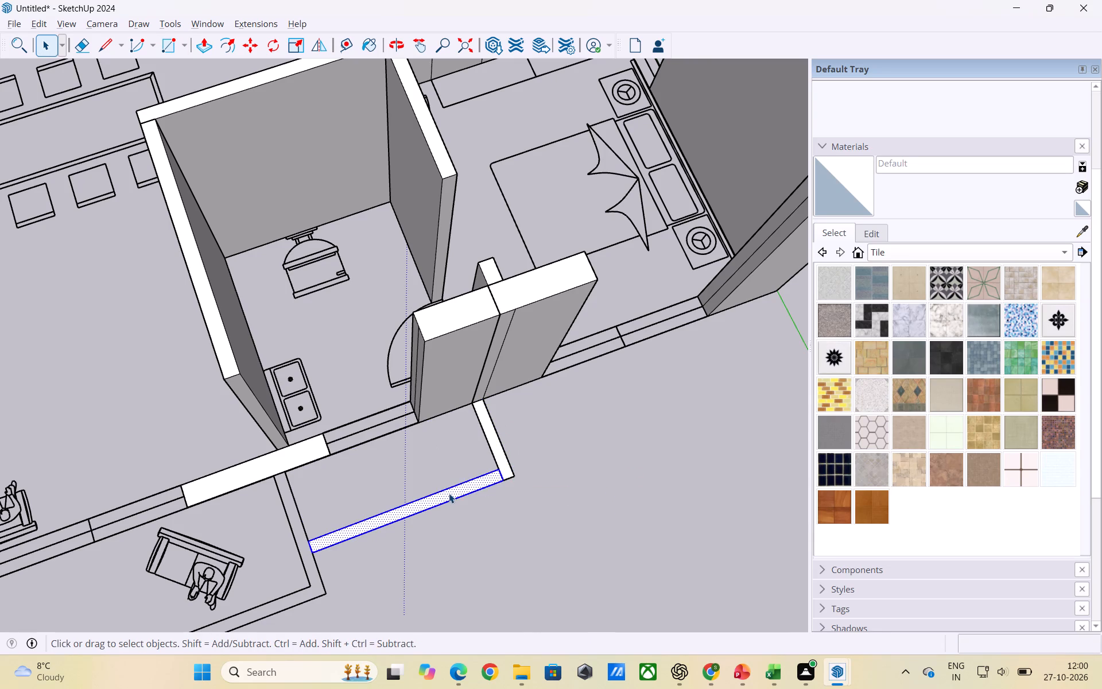
right_click(449, 493)
click(487, 382)
click(570, 459)
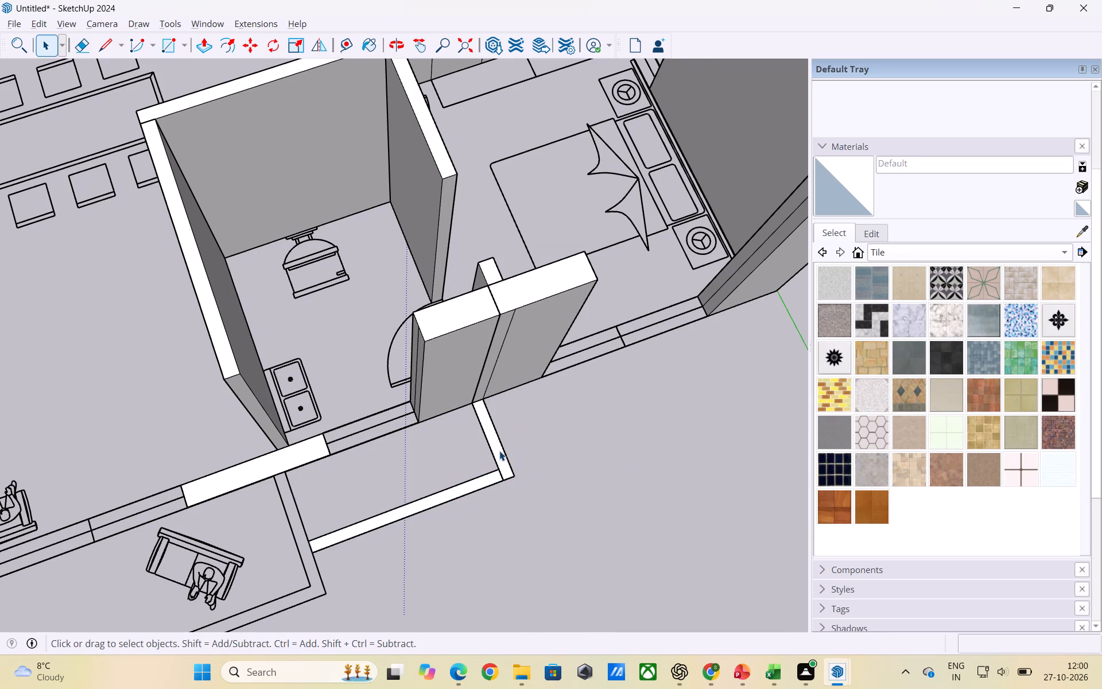
double_click(499, 451)
right_click(499, 451)
click(542, 337)
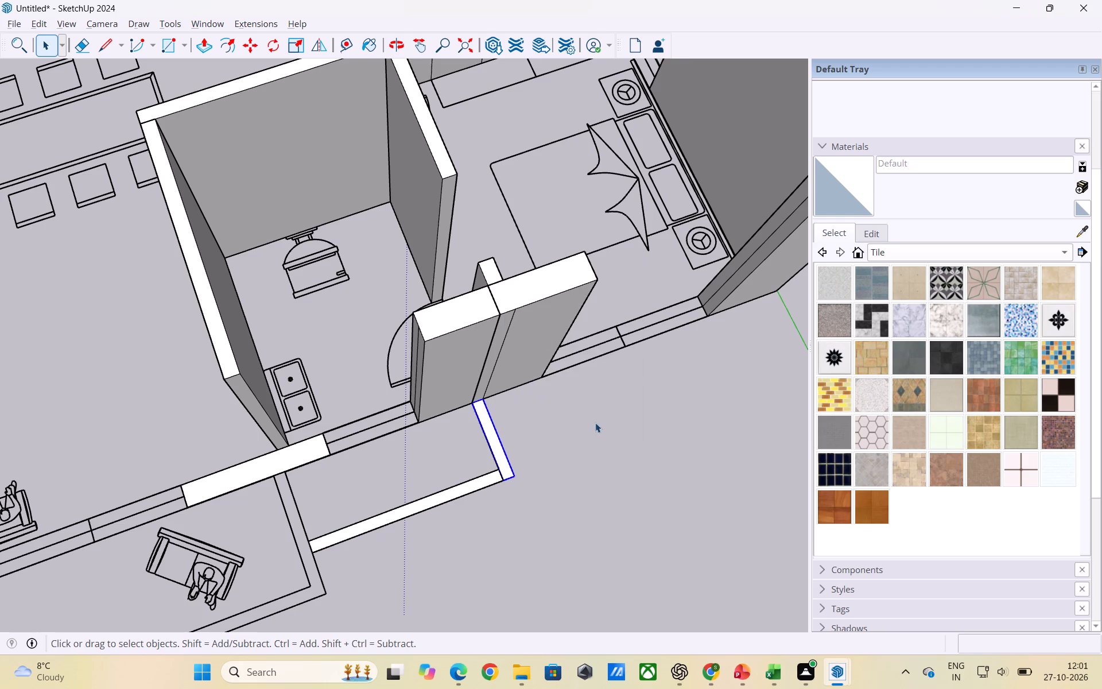
click(598, 432)
Push/Pull the short wall leg outside the third bathroom up to 9'.
double_click(499, 448)
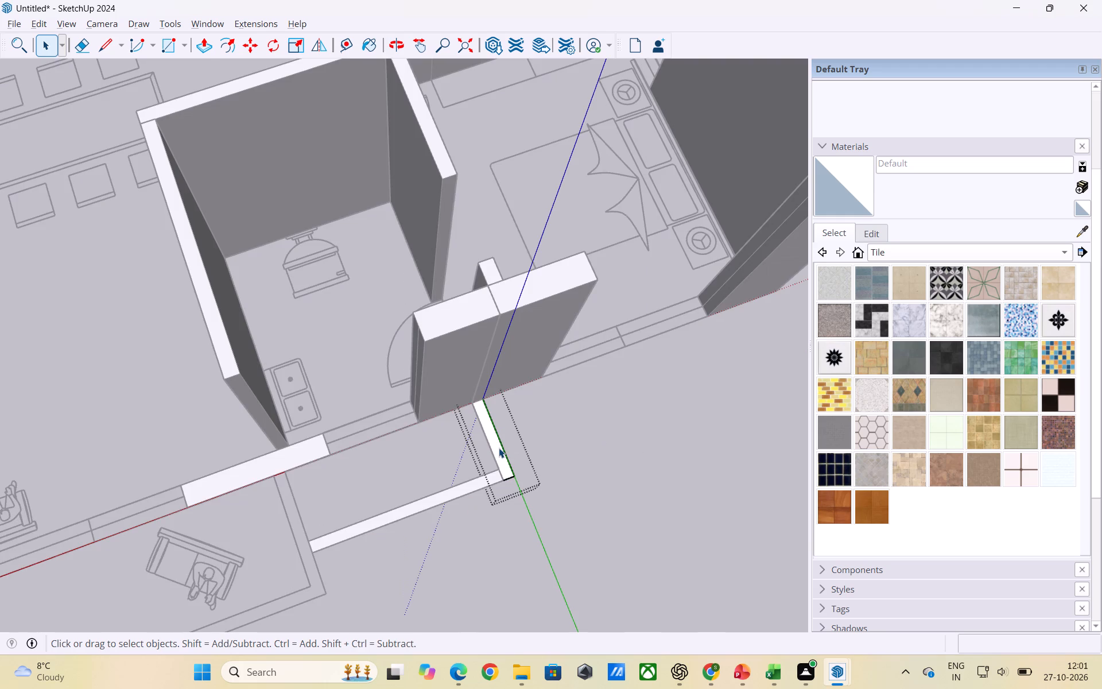
key(p)
click(499, 448)
click(468, 303)
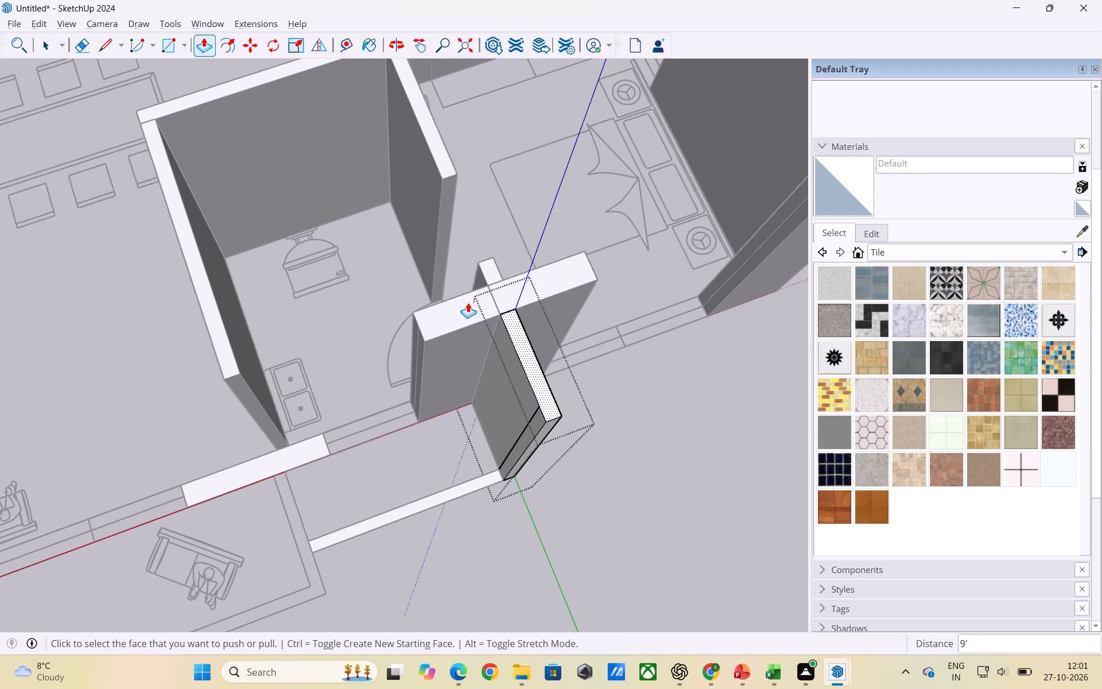
key(space)
click(654, 452)
Push/Pull the long wall leg outside the third bathroom up to 9', level with the adjoining short leg.
scroll(667, 442, down, 3)
triple_click(496, 482)
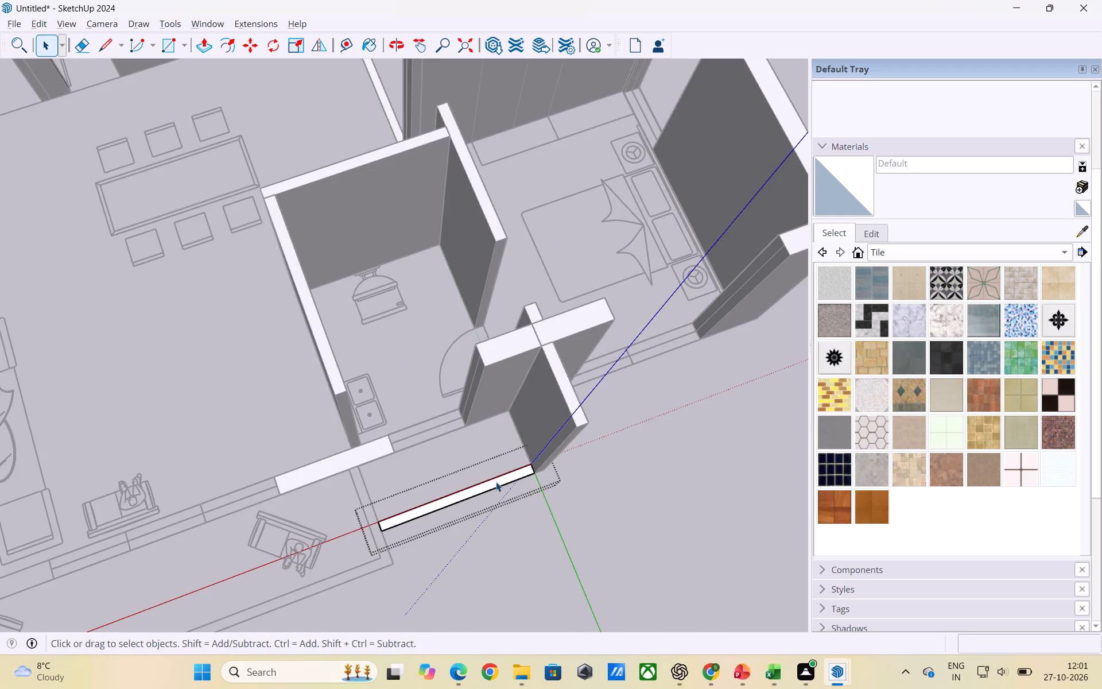
key(p)
click(496, 482)
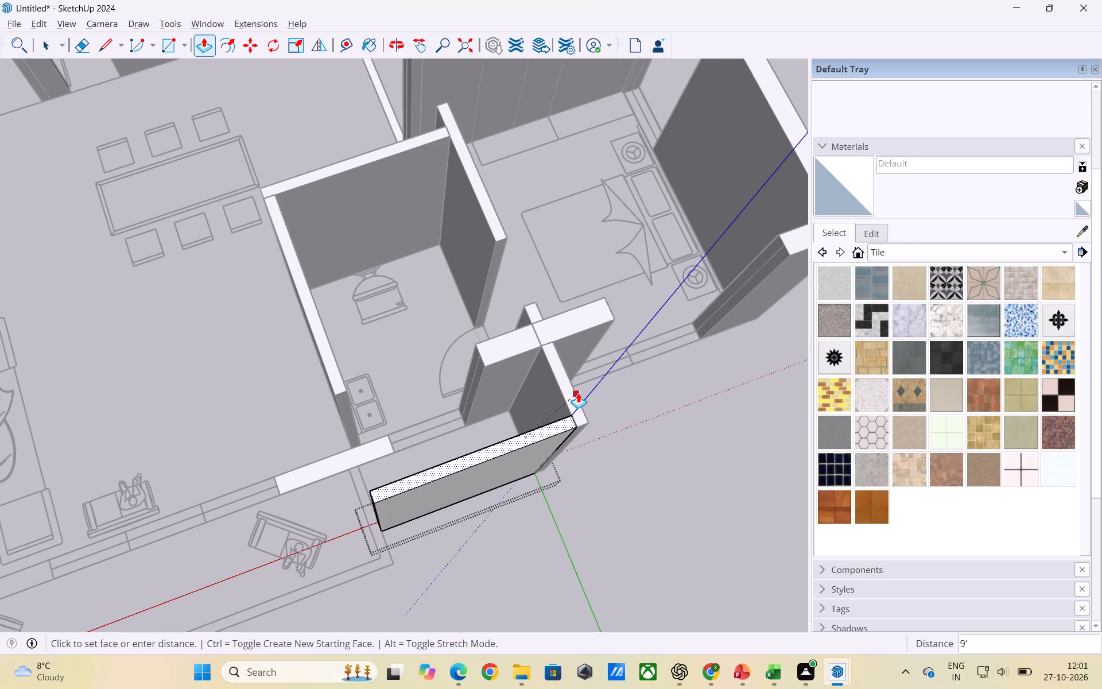
click(578, 393)
key(space)
click(660, 504)
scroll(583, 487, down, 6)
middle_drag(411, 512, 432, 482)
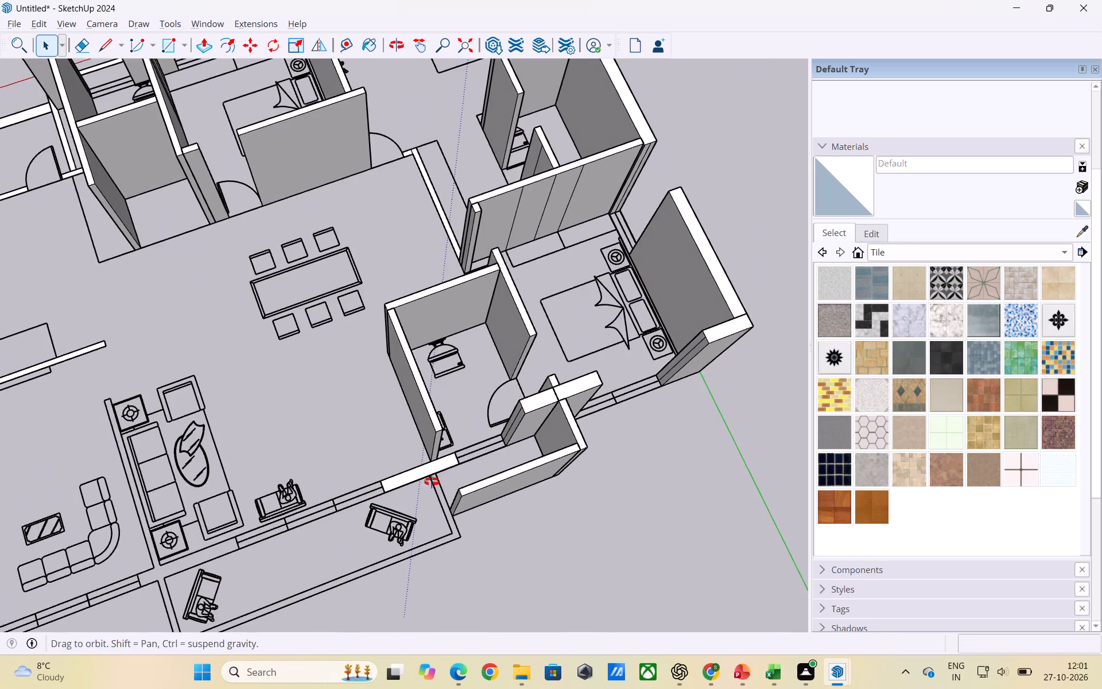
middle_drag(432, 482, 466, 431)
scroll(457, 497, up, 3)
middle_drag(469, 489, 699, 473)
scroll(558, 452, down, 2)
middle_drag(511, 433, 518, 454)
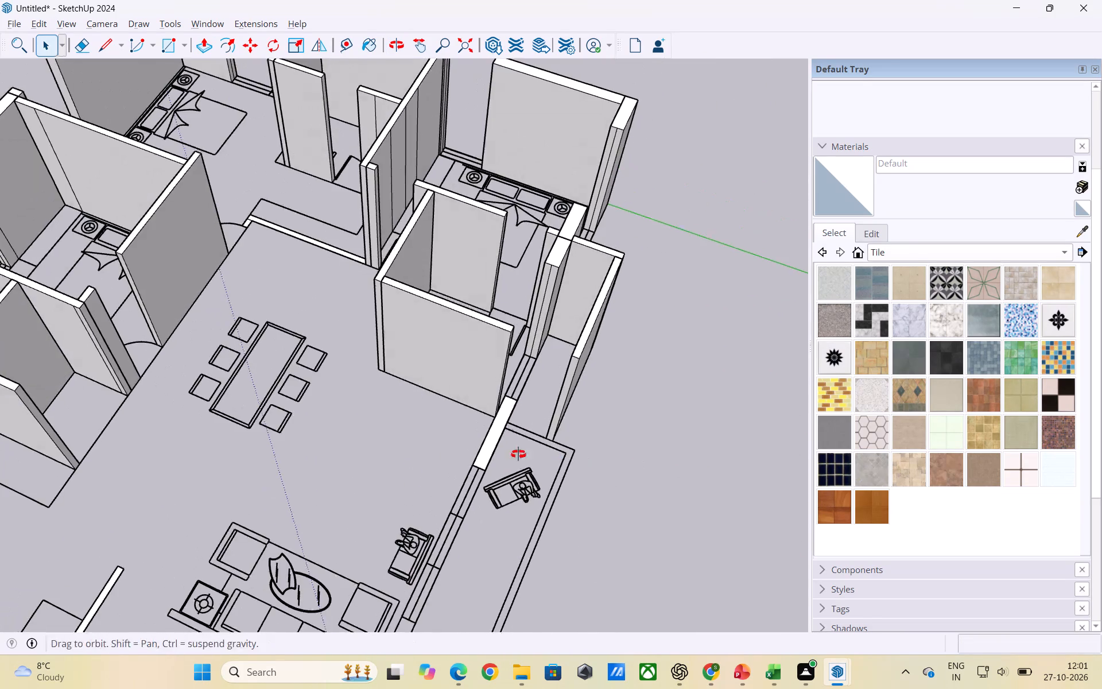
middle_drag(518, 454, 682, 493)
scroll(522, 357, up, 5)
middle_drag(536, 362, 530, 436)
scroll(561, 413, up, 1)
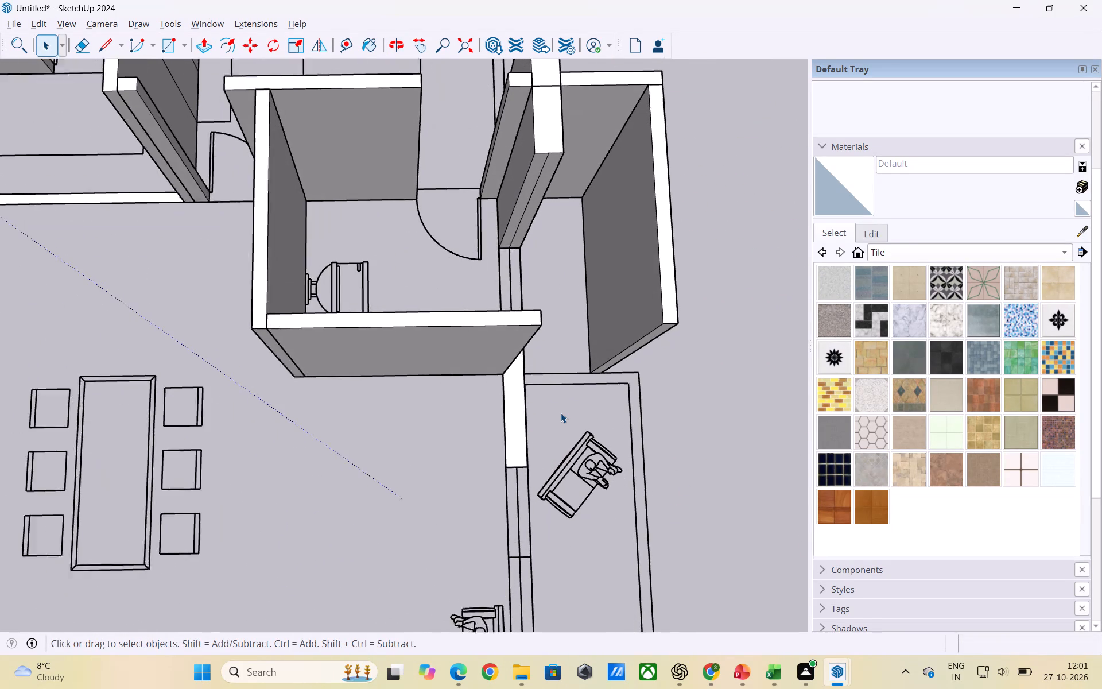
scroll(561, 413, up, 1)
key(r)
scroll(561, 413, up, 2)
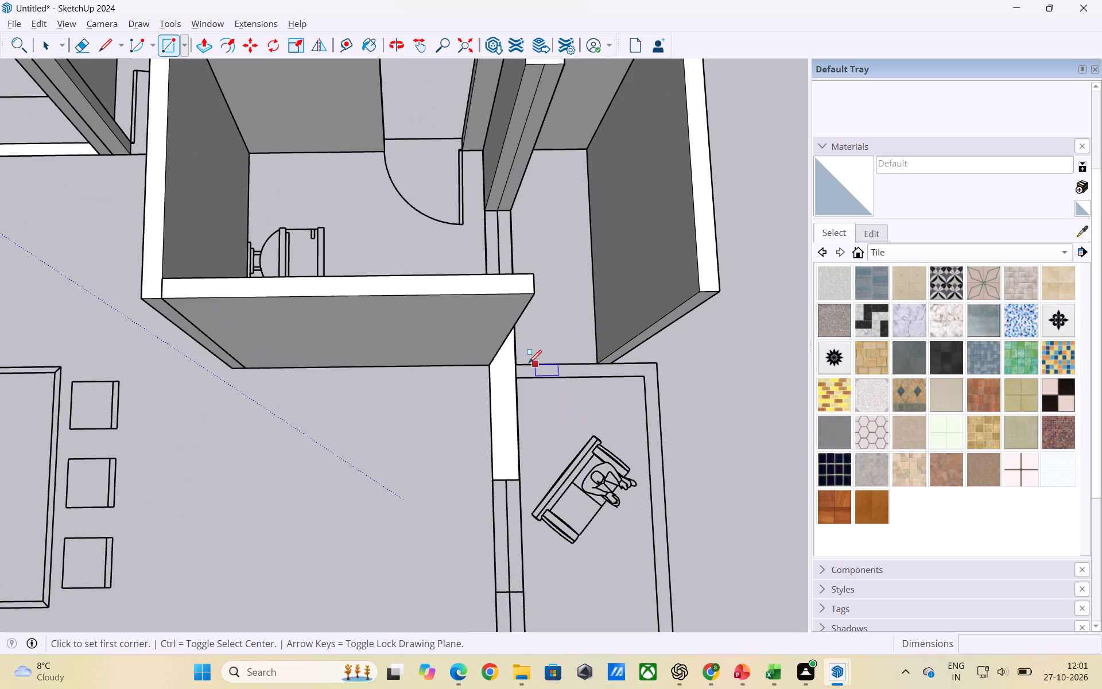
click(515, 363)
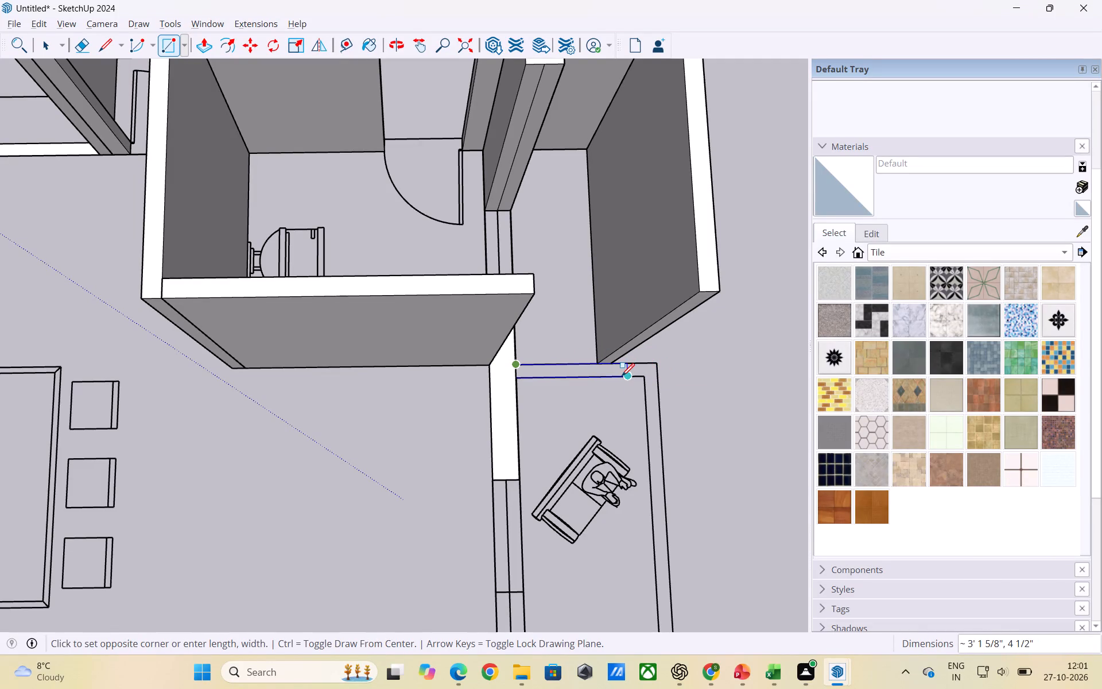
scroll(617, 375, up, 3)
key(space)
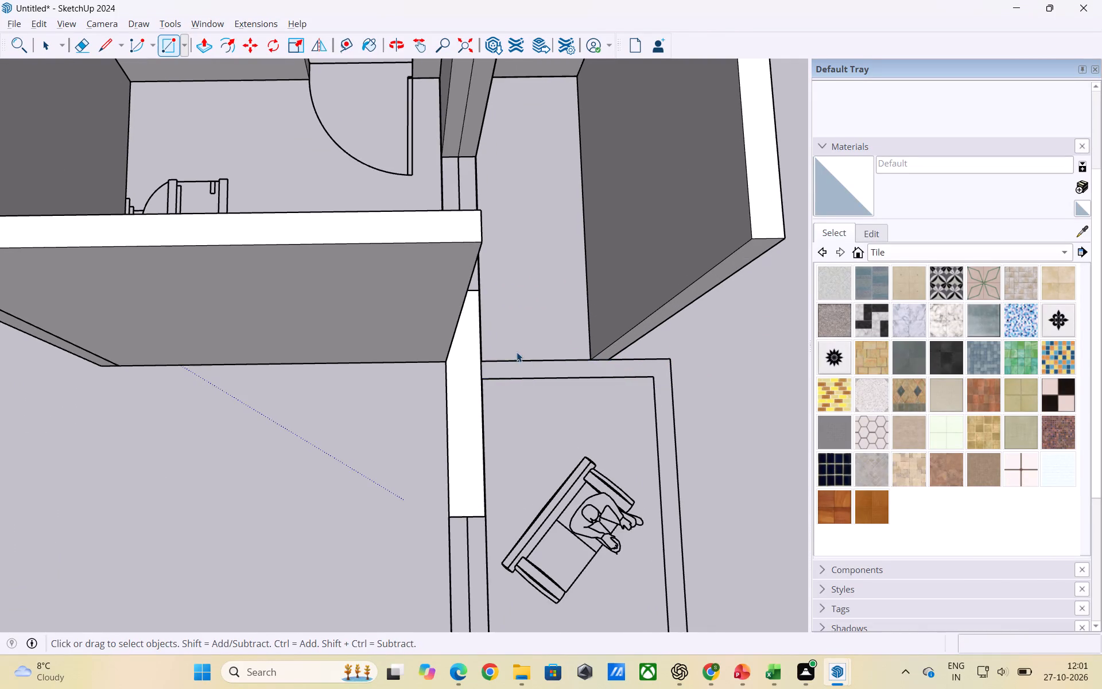
Draw a 4 1/2" wide rectangle over the living room balcony's end wall next to the bathroom, and delete the balcony floor face.
scroll(515, 348, down, 6)
middle_drag(626, 419, 399, 291)
scroll(533, 373, down, 2)
middle_drag(574, 450, 443, 481)
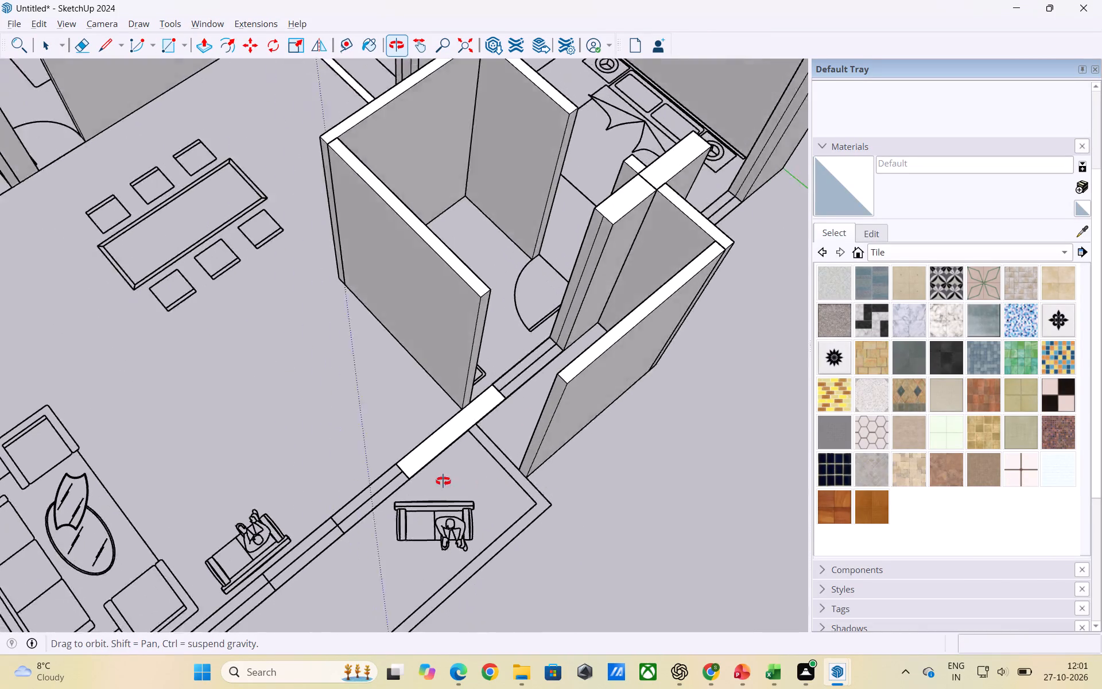
middle_drag(443, 481, 375, 477)
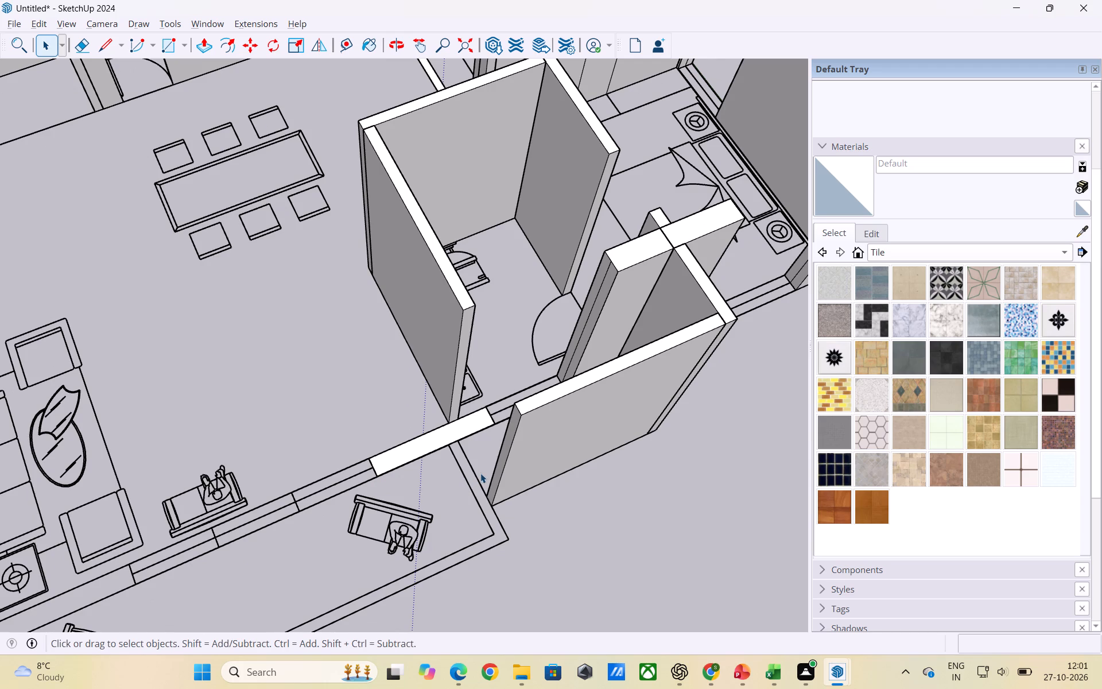
key(r)
scroll(475, 463, up, 2)
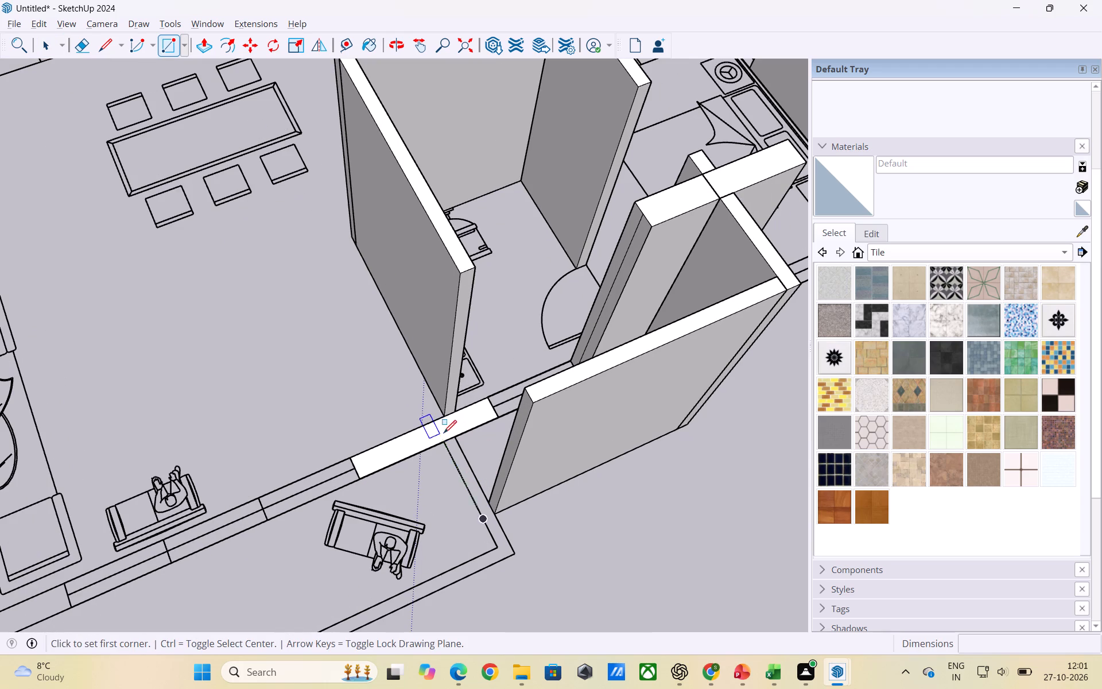
click(444, 443)
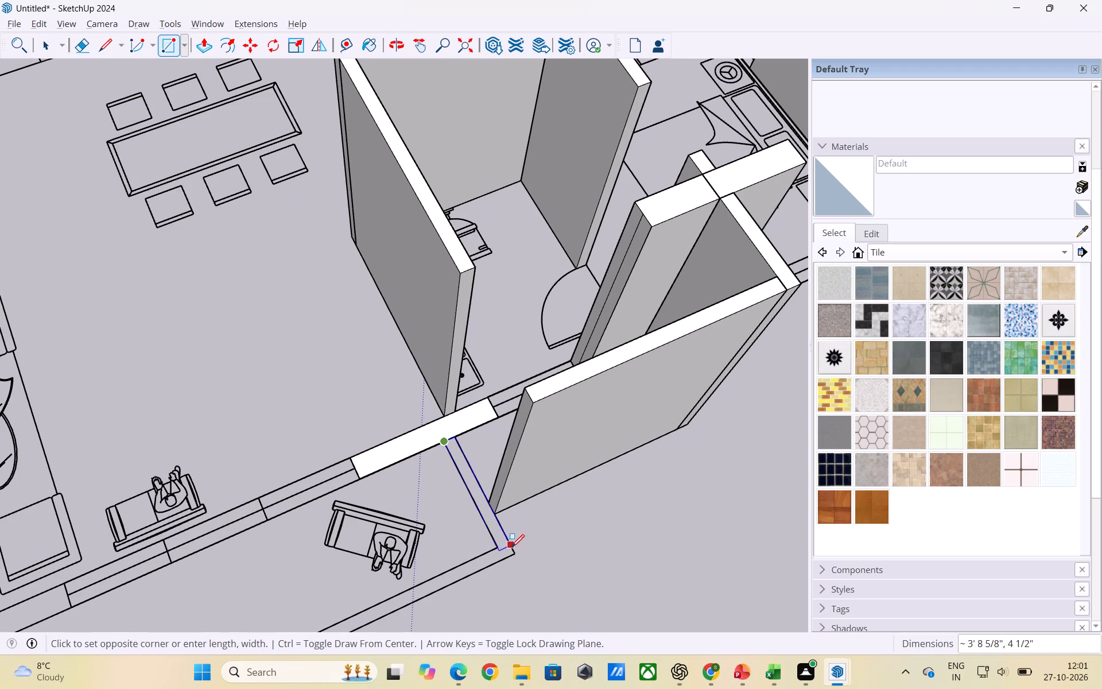
click(512, 549)
key(space)
click(588, 536)
click(465, 536)
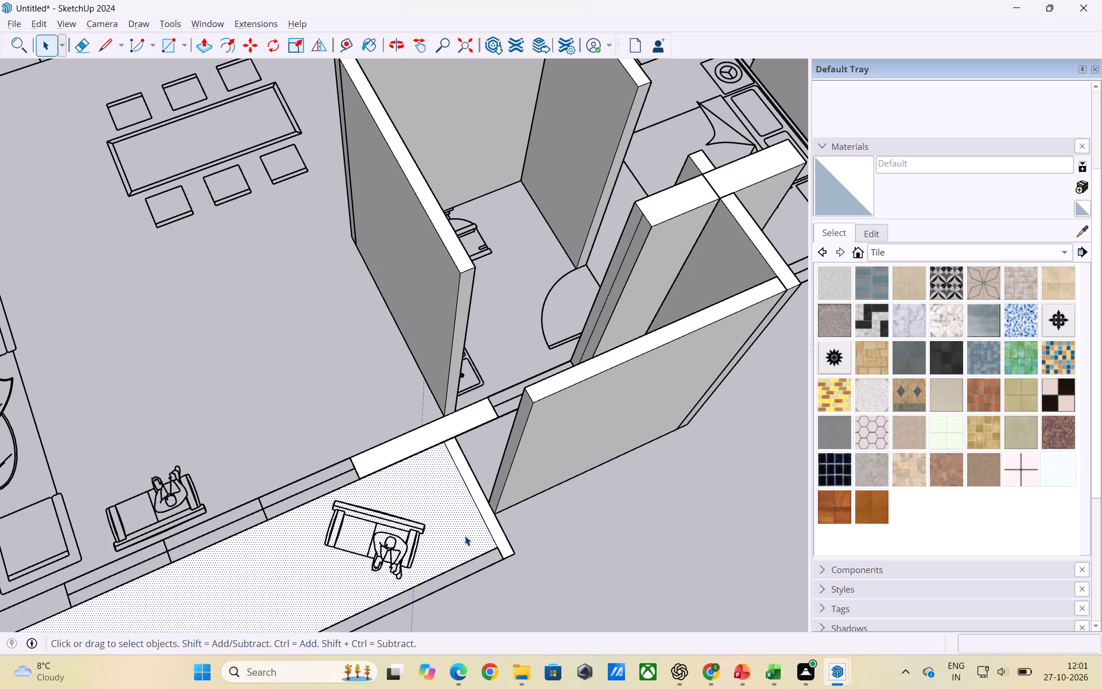
key(Delete)
Make a group of the balcony's end wall strip next to the bathroom.
double_click(491, 514)
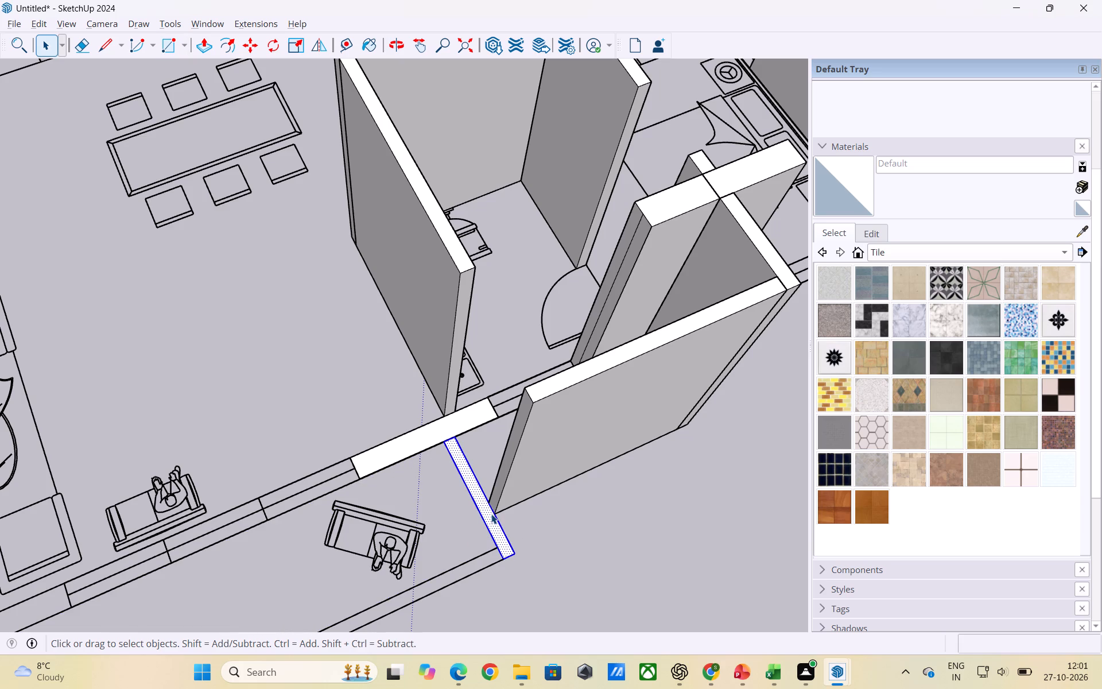
right_click(490, 515)
click(527, 418)
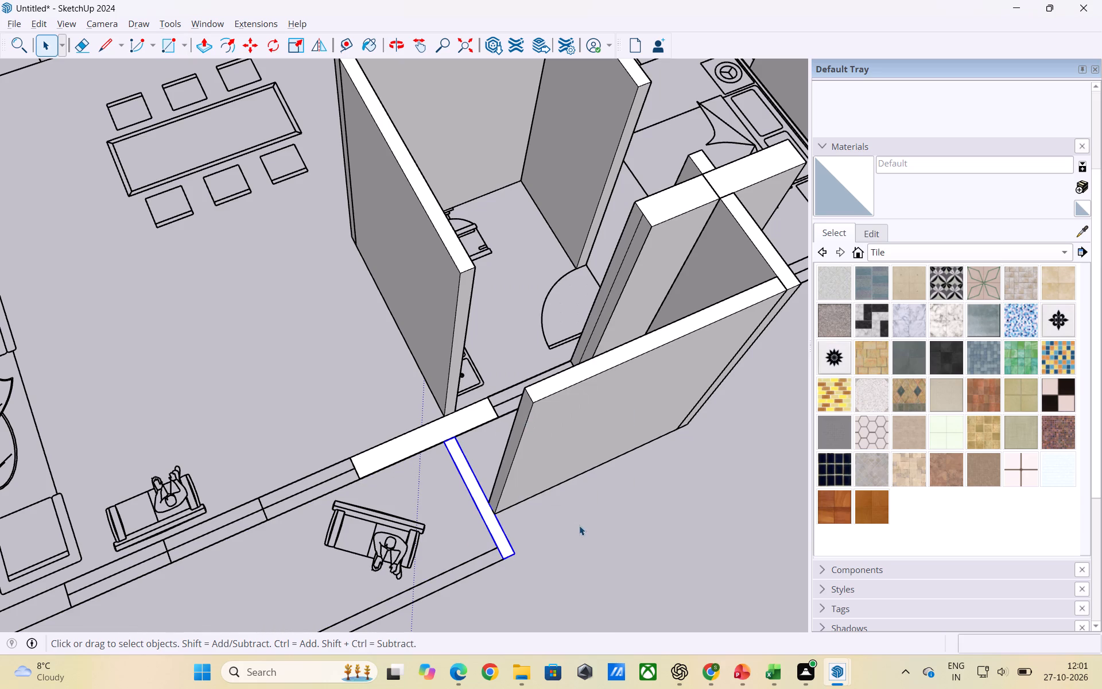
click(579, 525)
Push/Pull the balcony's end wall up to 9', matching the neighbouring raised wall outside the bathroom.
double_click(493, 526)
click(493, 526)
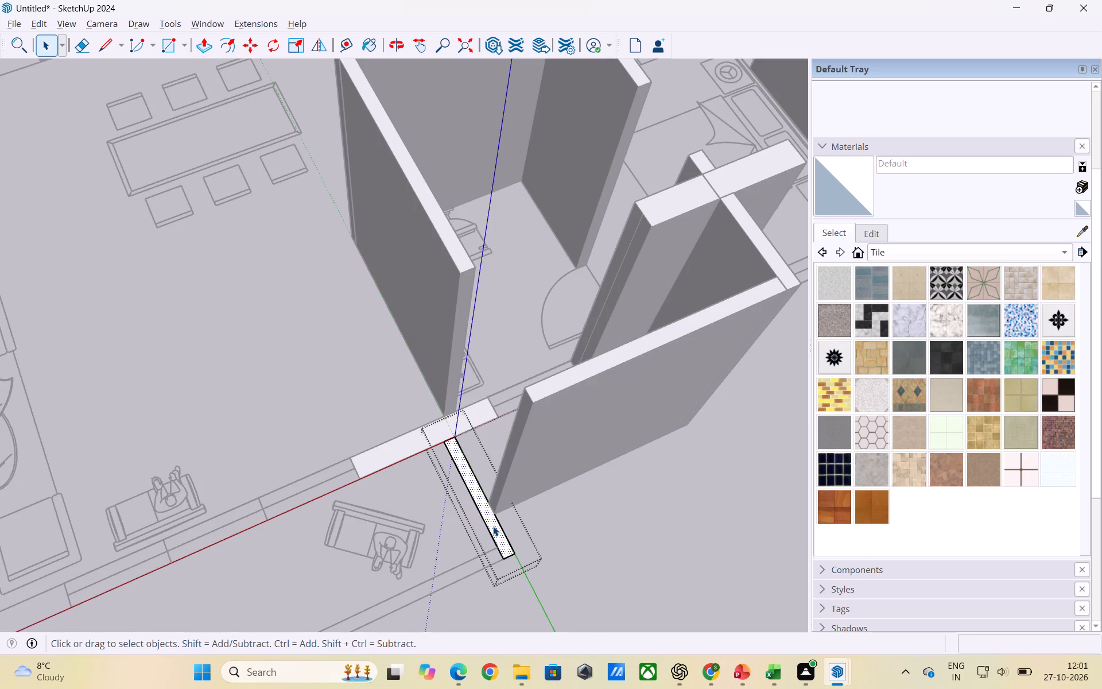
key(p)
click(493, 526)
click(594, 363)
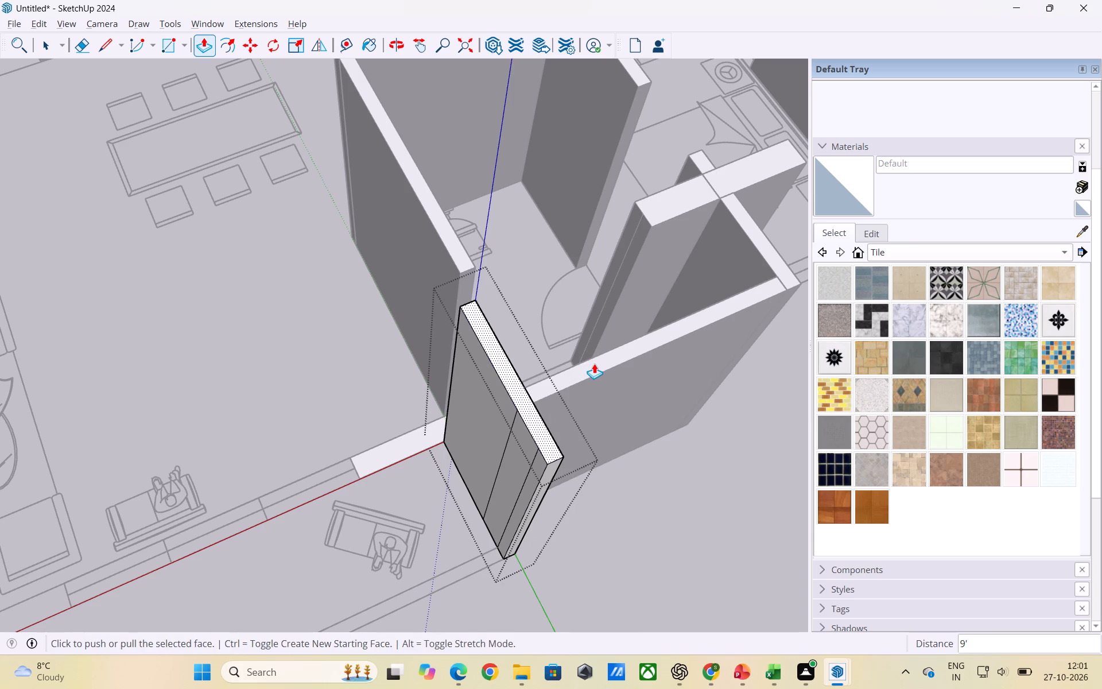
key(space)
click(645, 494)
scroll(649, 508, down, 6)
middle_drag(637, 541, 443, 517)
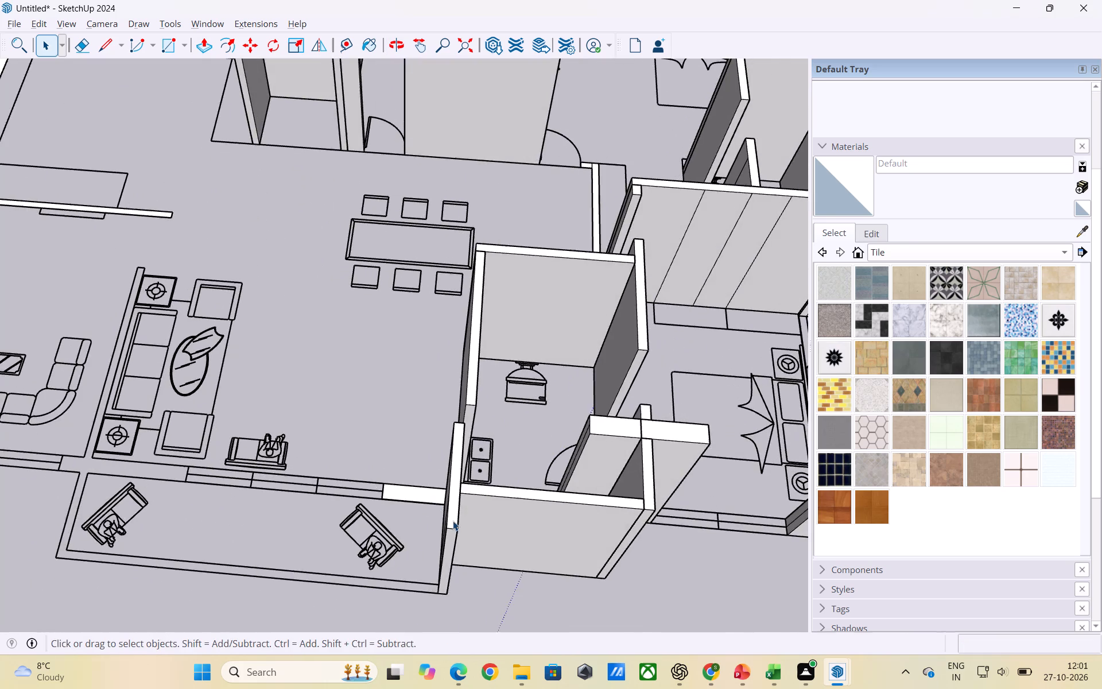
Draw a 4 1/2" by 16' 9" rectangle over the long outer wall of the living room balcony.
scroll(453, 521, up, 2)
middle_drag(454, 530, 609, 513)
scroll(611, 509, down, 8)
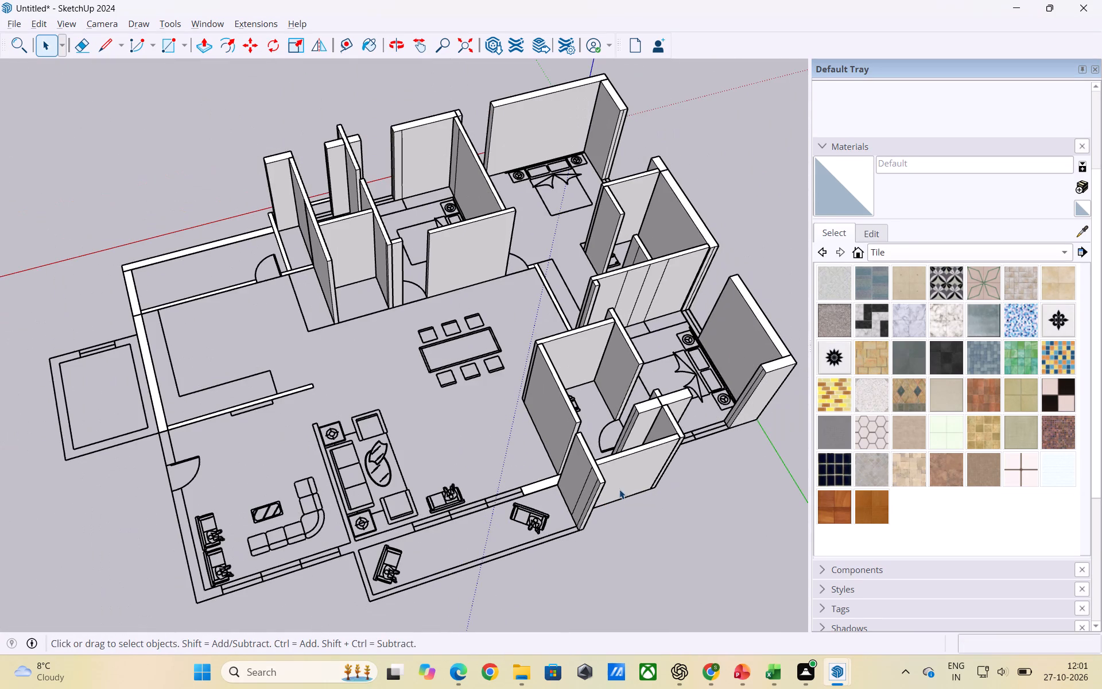
scroll(316, 580, up, 3)
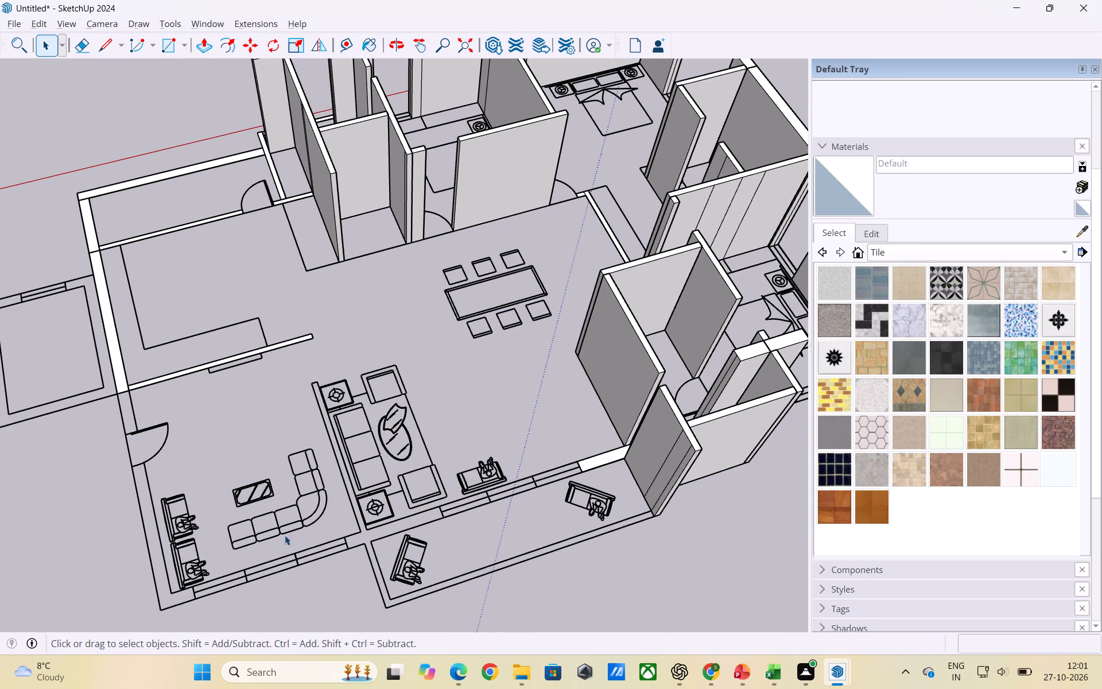
scroll(309, 442, down, 4)
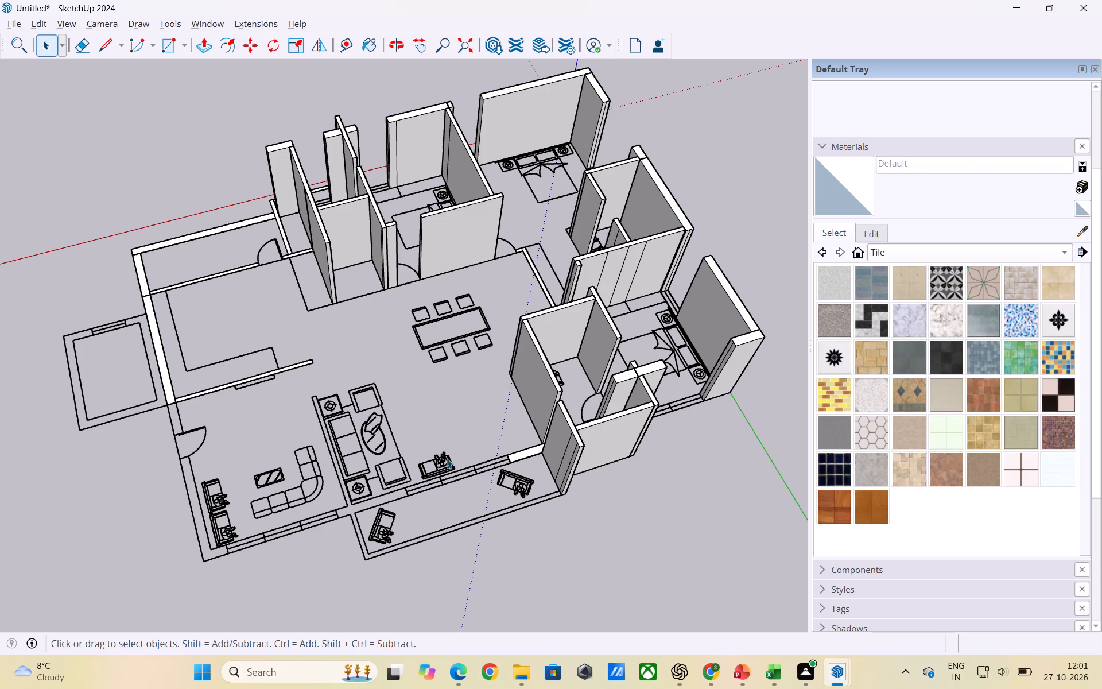
key(r)
scroll(502, 509, up, 5)
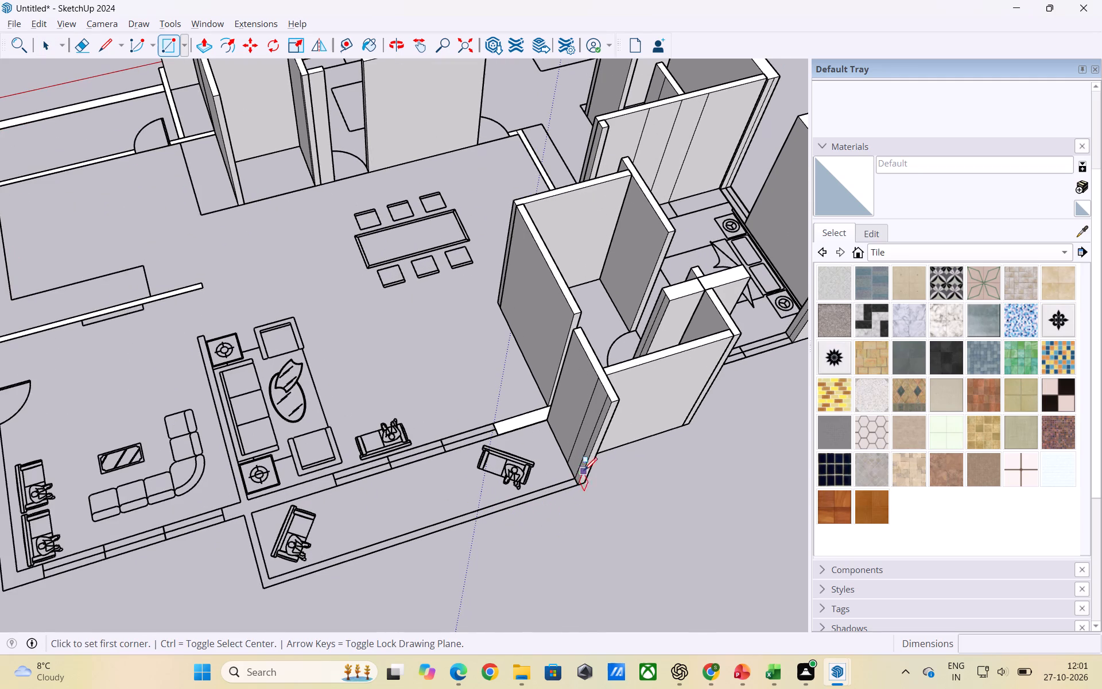
scroll(574, 477, up, 7)
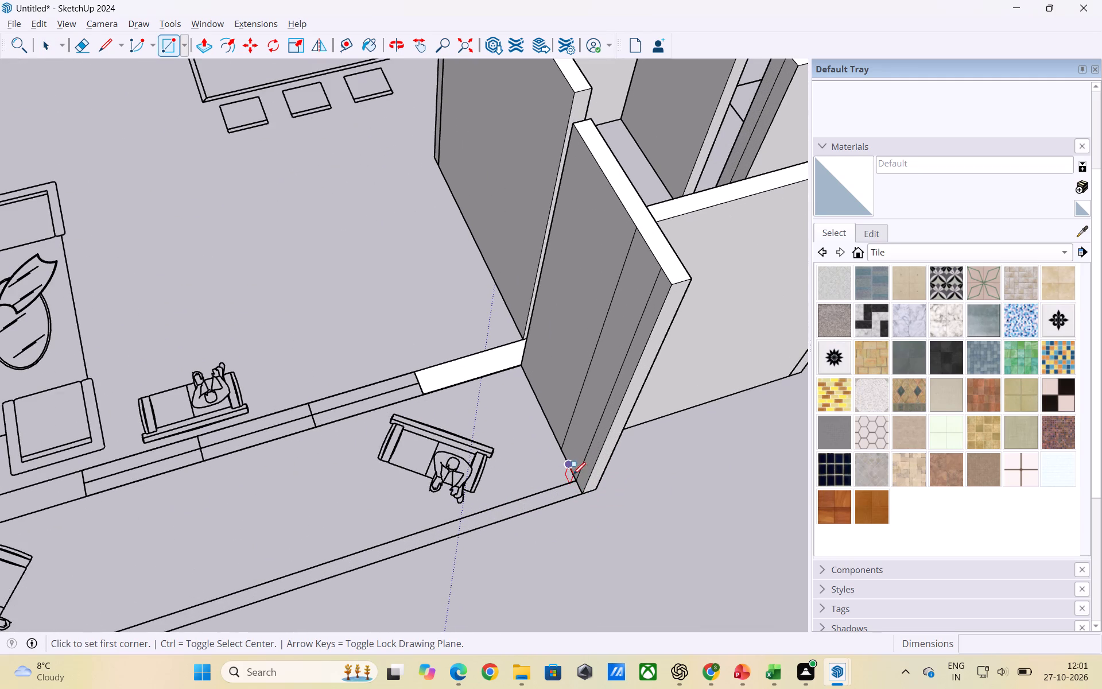
click(580, 492)
scroll(584, 477, down, 2)
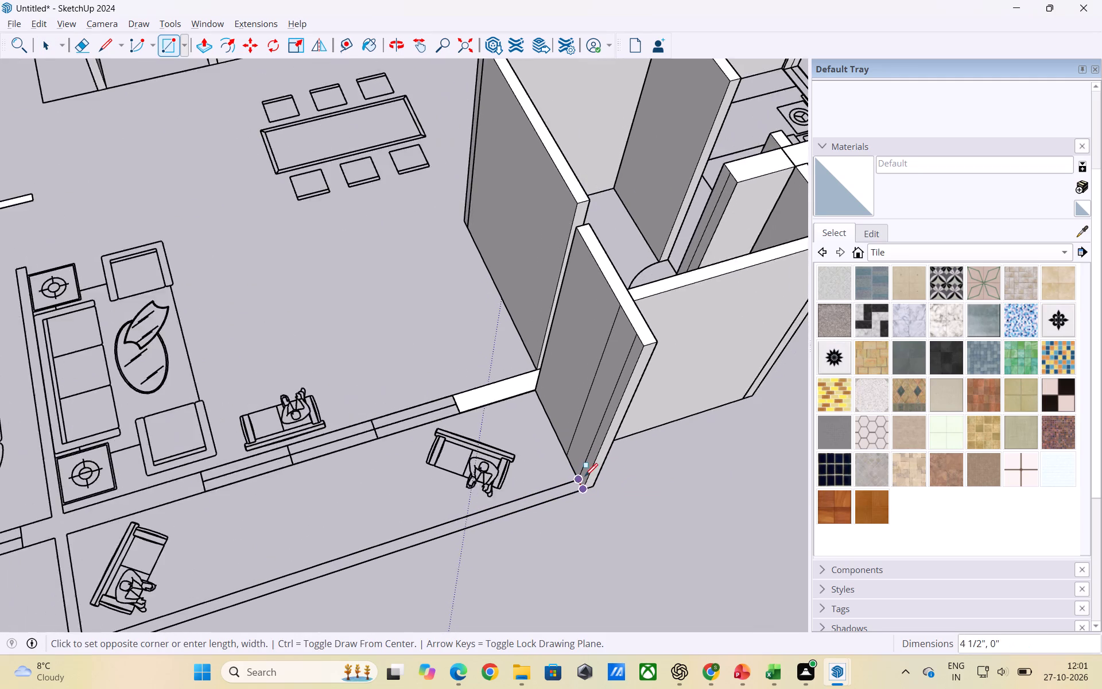
scroll(585, 476, down, 4)
scroll(198, 601, up, 5)
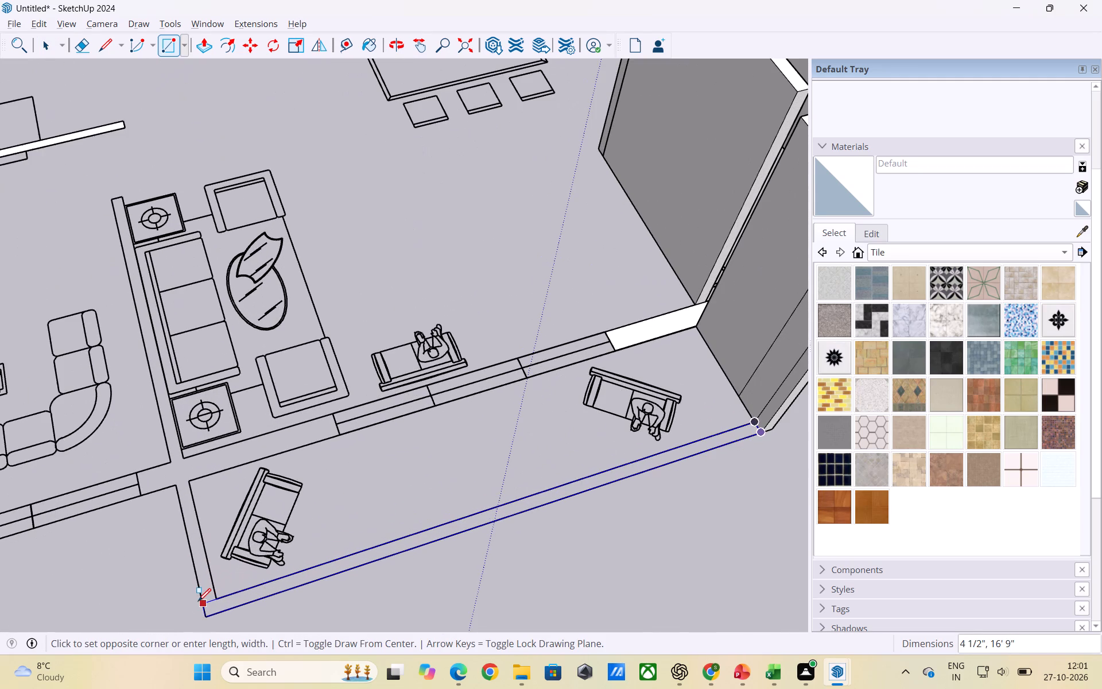
click(202, 601)
Make a group of the balcony's long outer wall strip.
key(space)
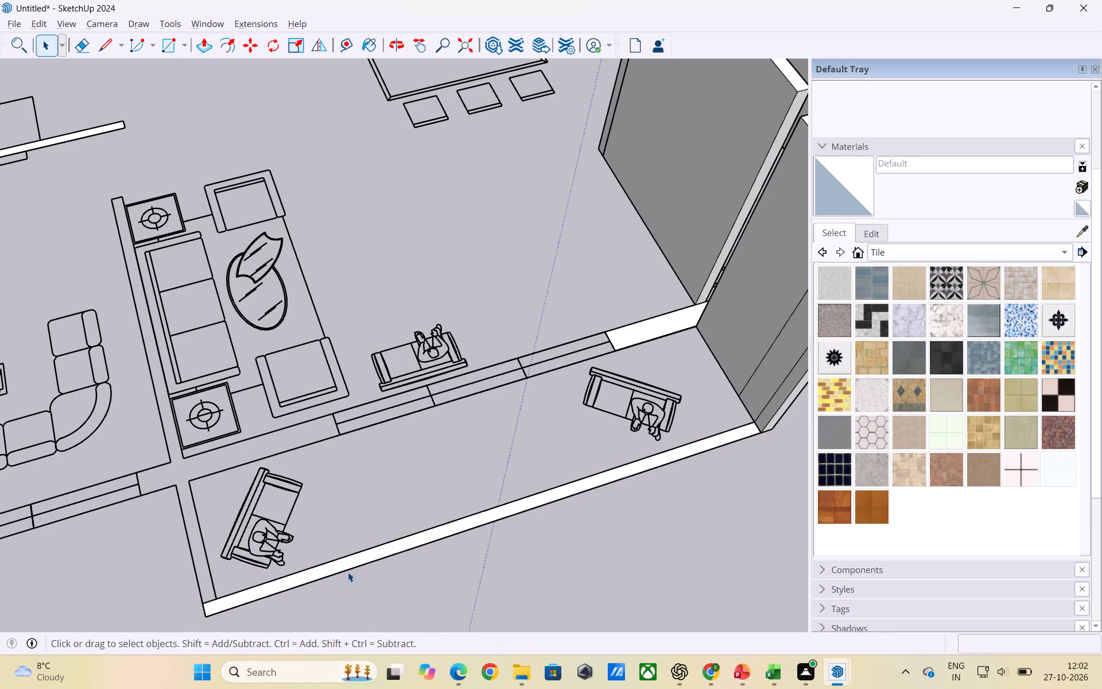
double_click(350, 562)
right_click(350, 562)
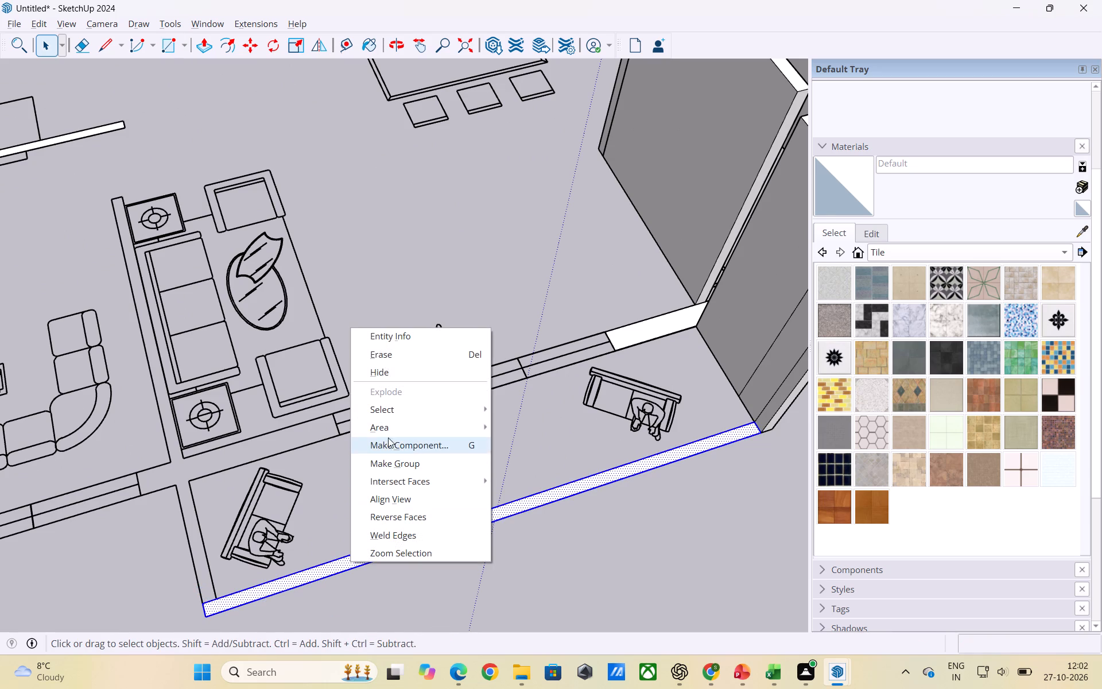
click(410, 463)
click(483, 528)
Draw a 4 1/2" wide rectangle over the balcony's short end wall on the side opposite the bathroom.
scroll(667, 529, down, 4)
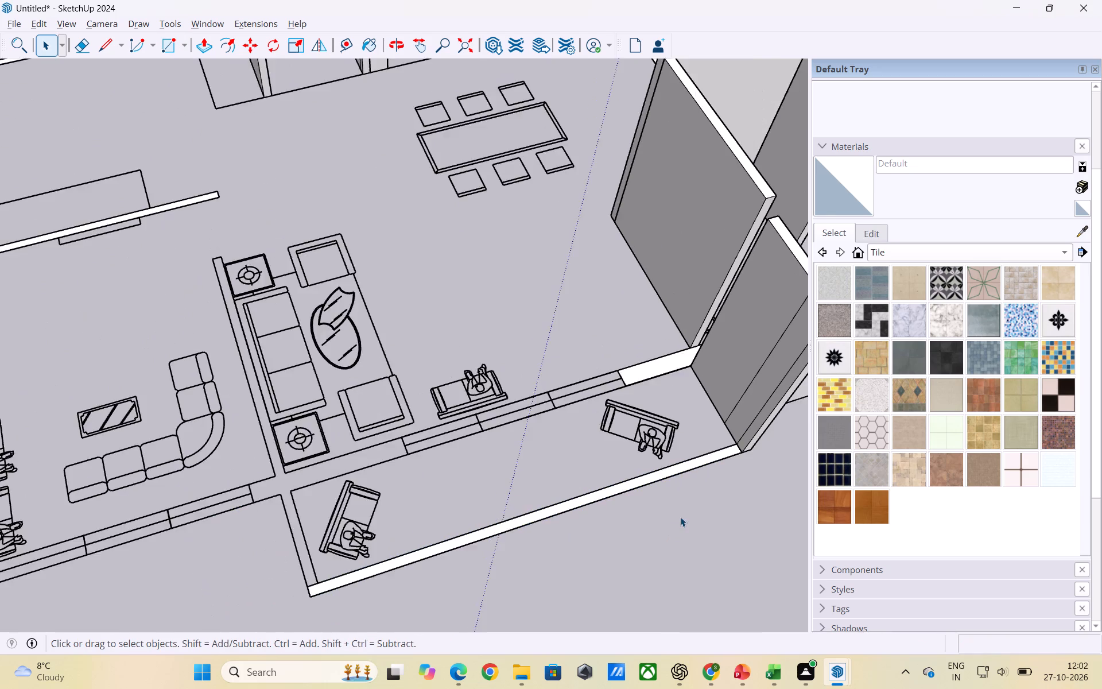
scroll(680, 517, down, 2)
scroll(363, 536, up, 5)
key(r)
scroll(367, 531, up, 3)
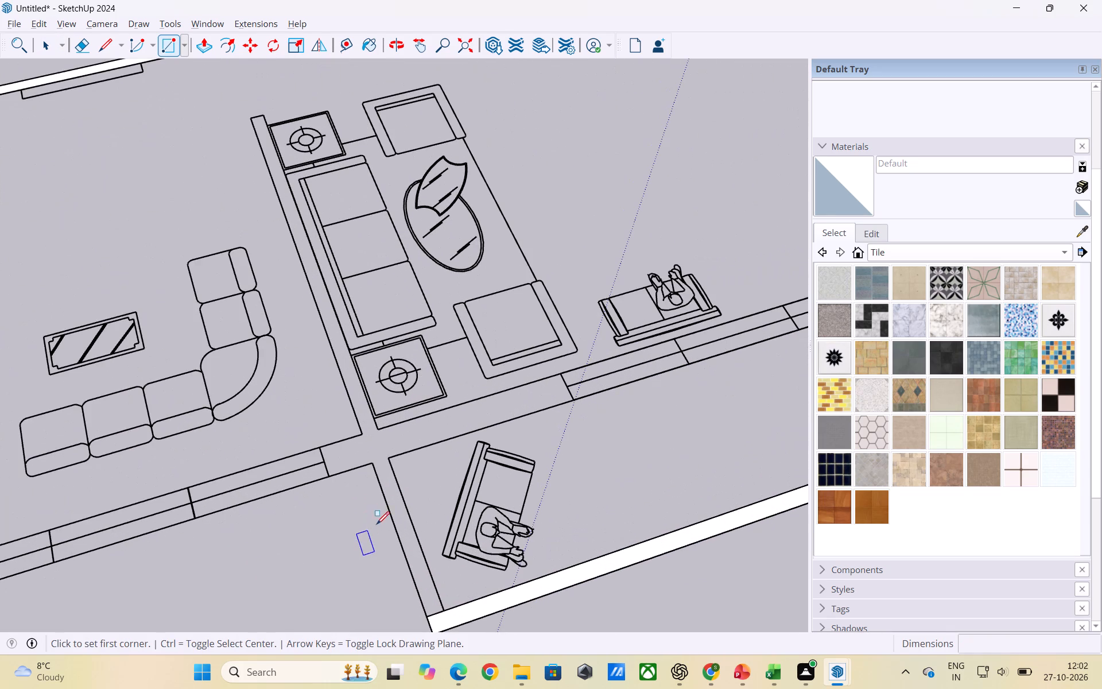
click(373, 464)
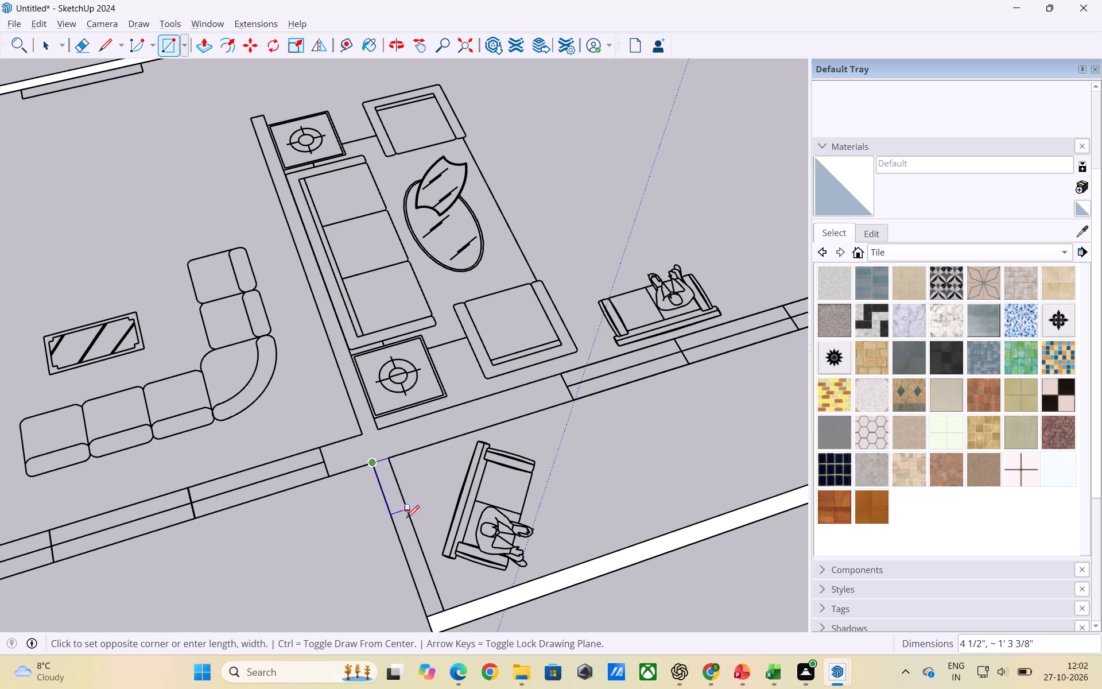
click(441, 608)
Make a group of the balcony's short end wall strip opposite the bathroom.
key(space)
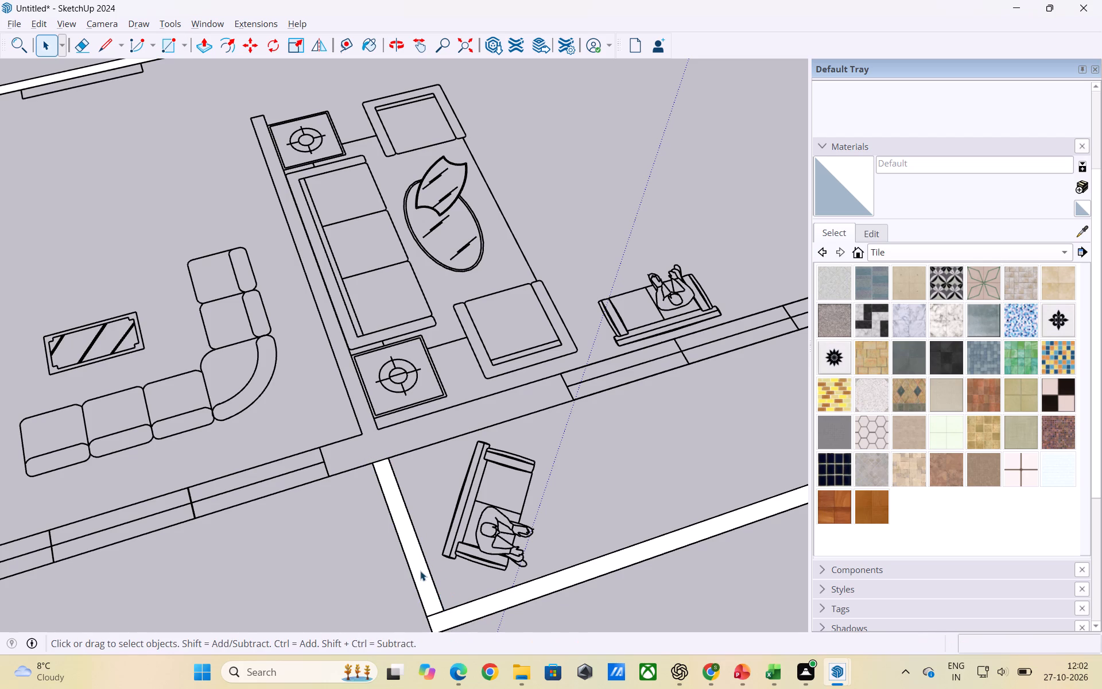
double_click(420, 571)
right_click(420, 571)
click(441, 472)
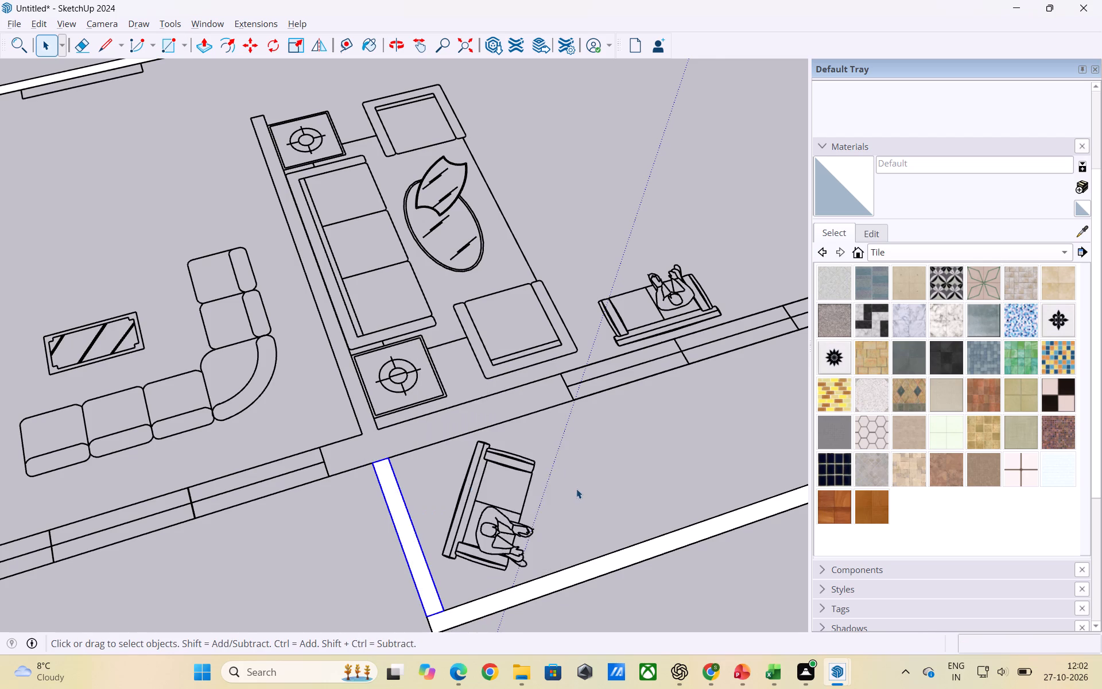
scroll(576, 489, down, 6)
click(526, 572)
Push/Pull the balcony's long outer wall up to 9', level with the raised end wall next to the bathroom.
scroll(195, 521, down, 5)
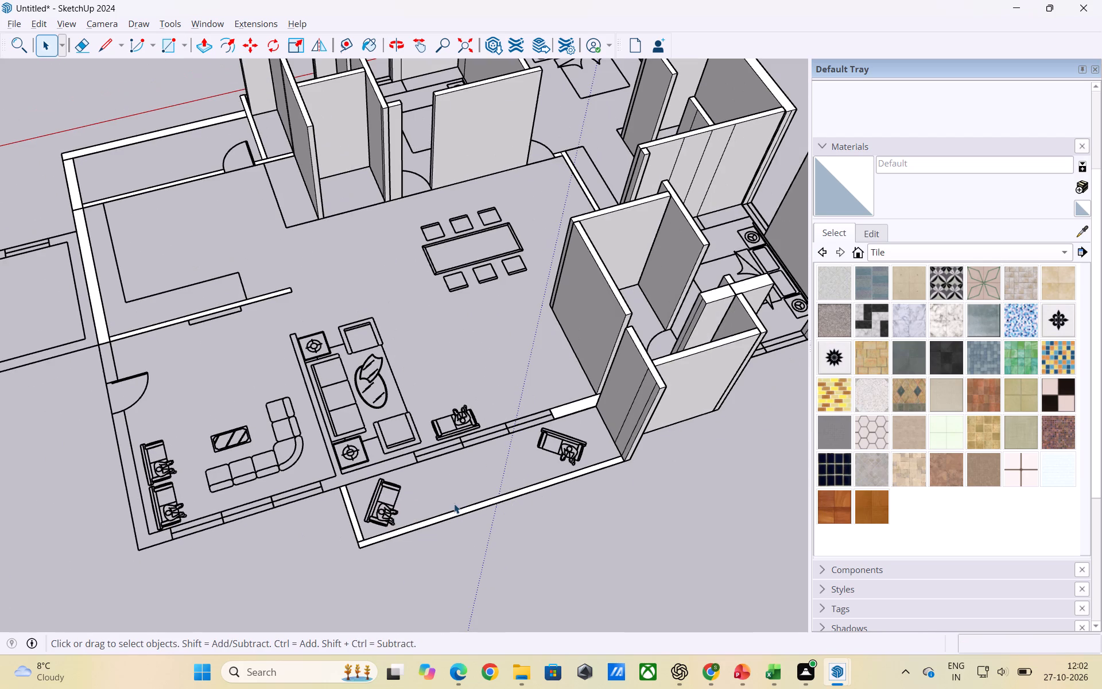
double_click(469, 509)
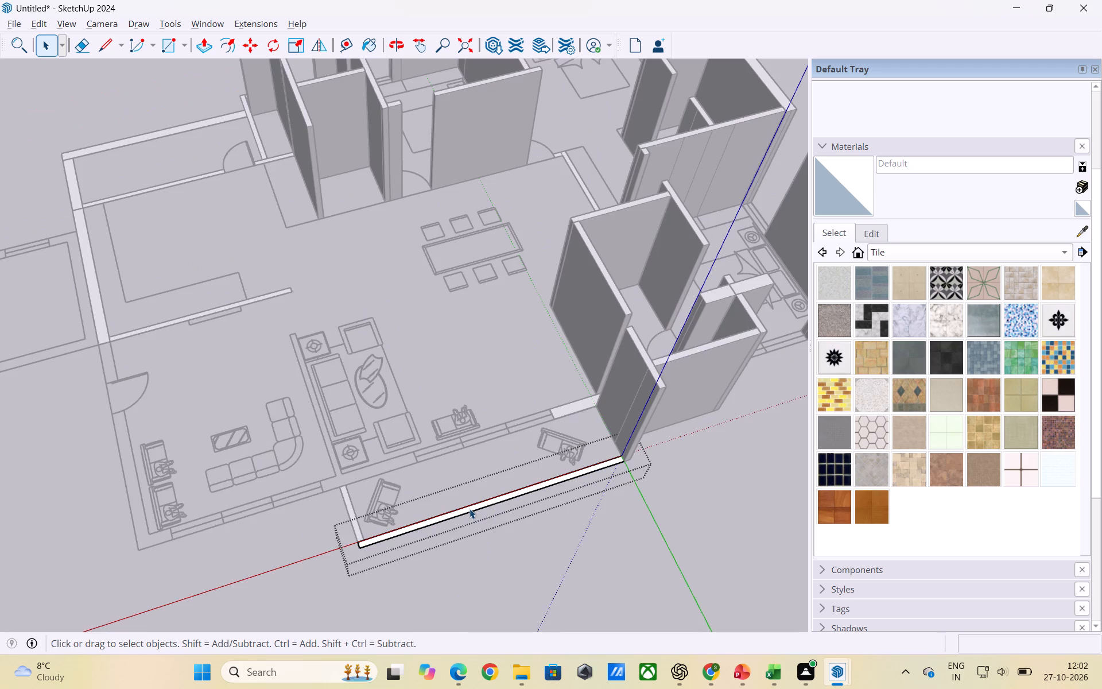
key(p)
click(469, 509)
scroll(525, 521, down, 5)
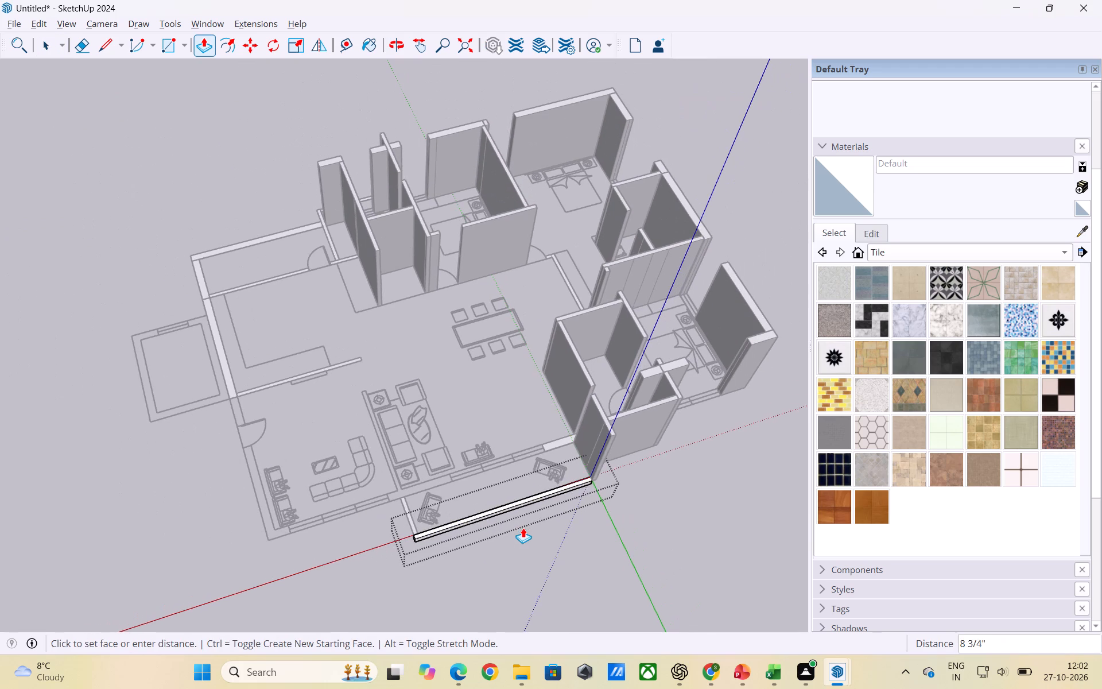
scroll(614, 417, up, 7)
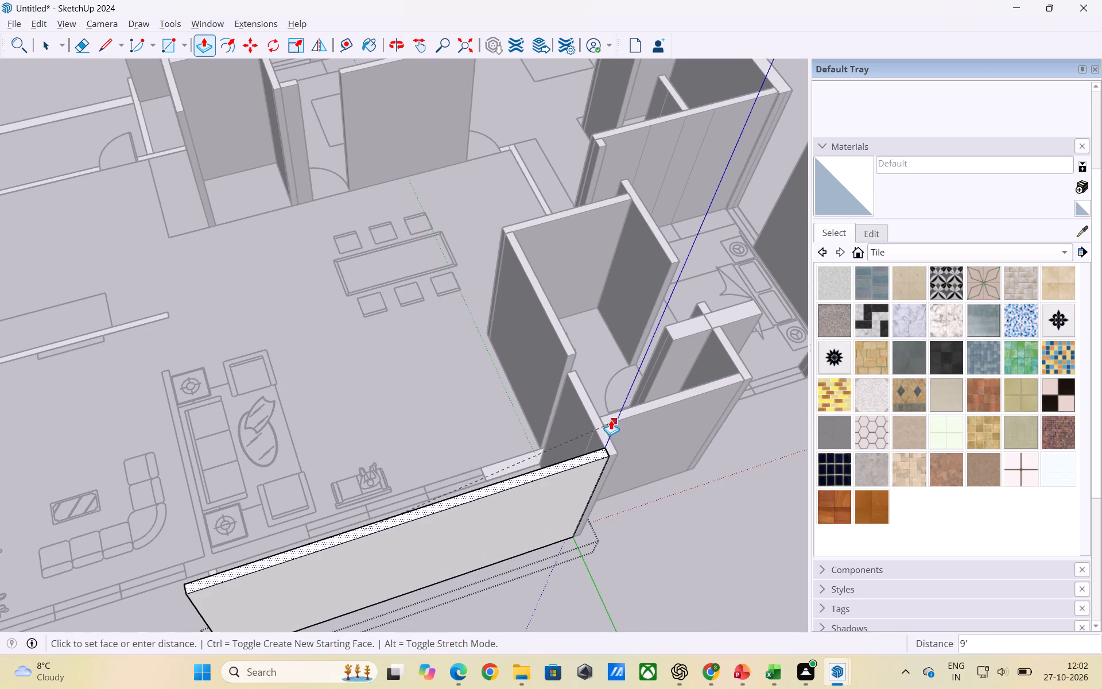
click(608, 426)
key(space)
click(674, 505)
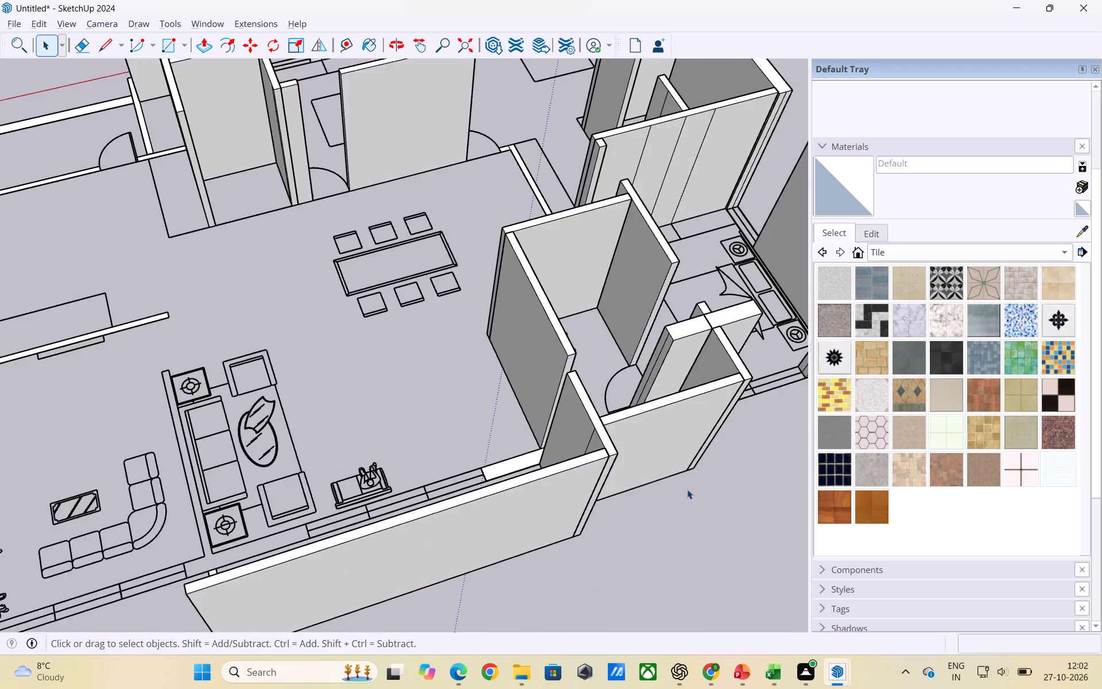
Push/Pull the balcony's remaining short end wall up to 9', level with the long outer wall.
scroll(686, 470, down, 6)
middle_drag(398, 559, 417, 619)
scroll(436, 521, up, 5)
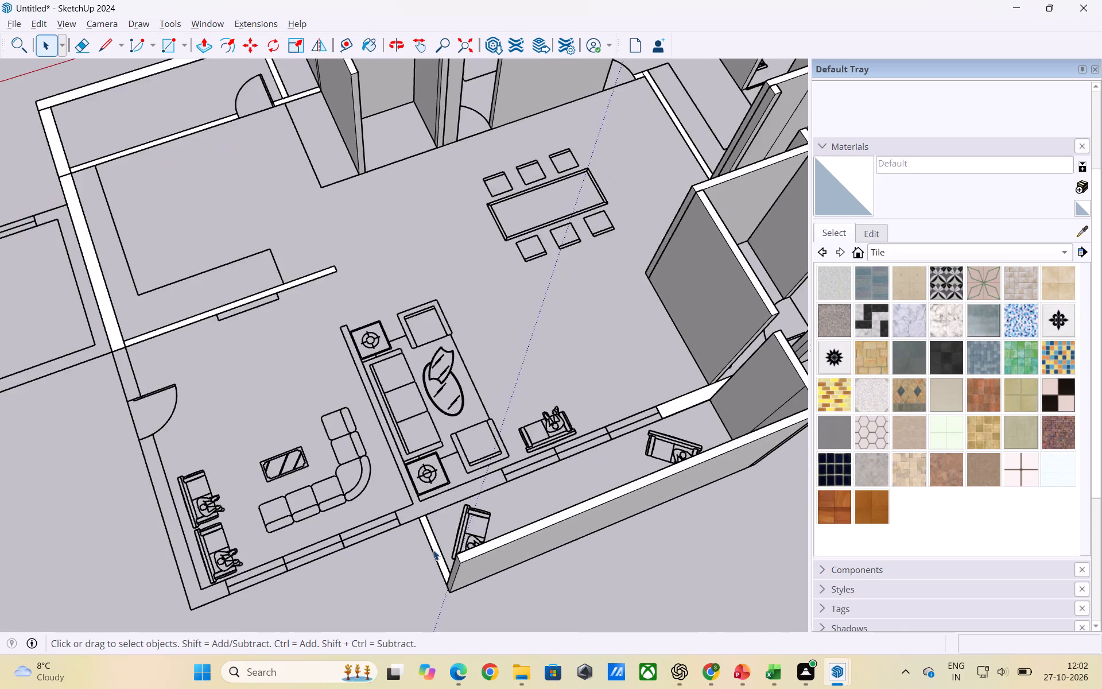
scroll(433, 550, up, 2)
triple_click(436, 550)
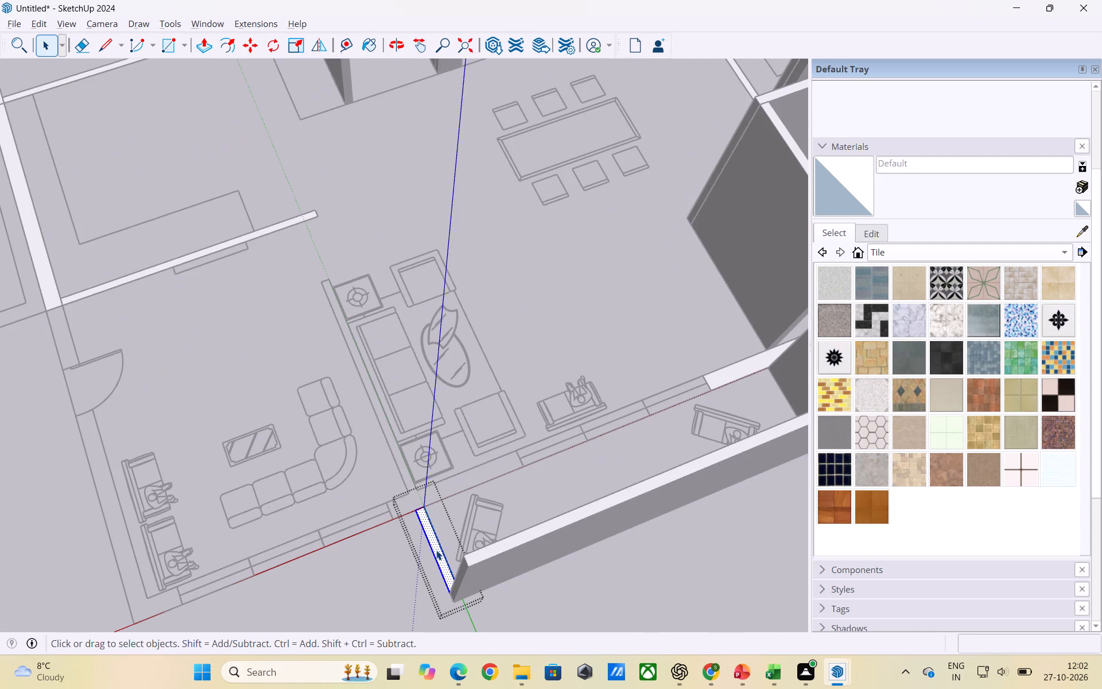
key(p)
click(436, 550)
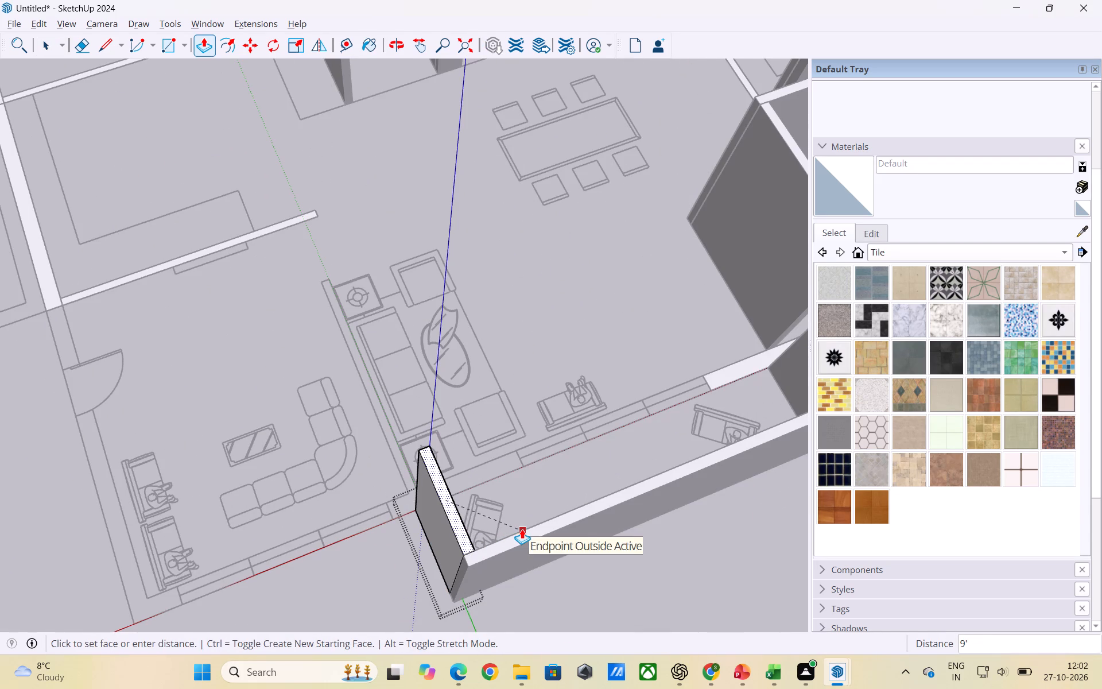
click(522, 529)
key(space)
click(545, 601)
Draw a rectangle about 4' 11" by 9" over the living room–balcony wall, from the sofa partition's base to the first window or door panel.
scroll(502, 525, down, 6)
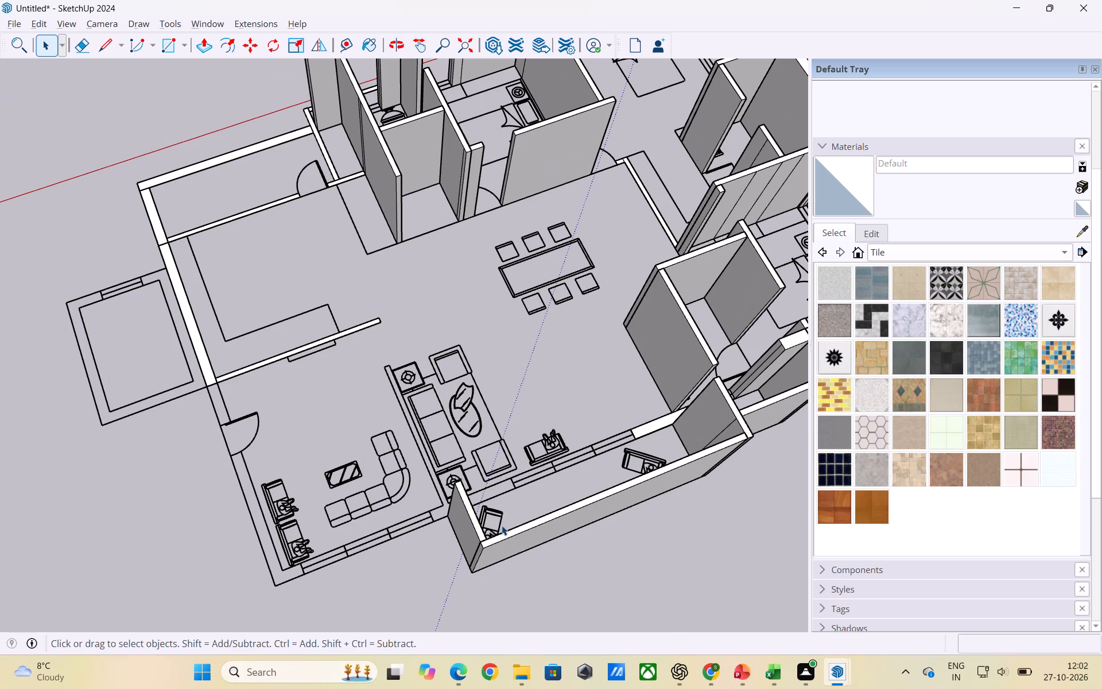
scroll(502, 525, down, 4)
middle_drag(520, 543, 365, 525)
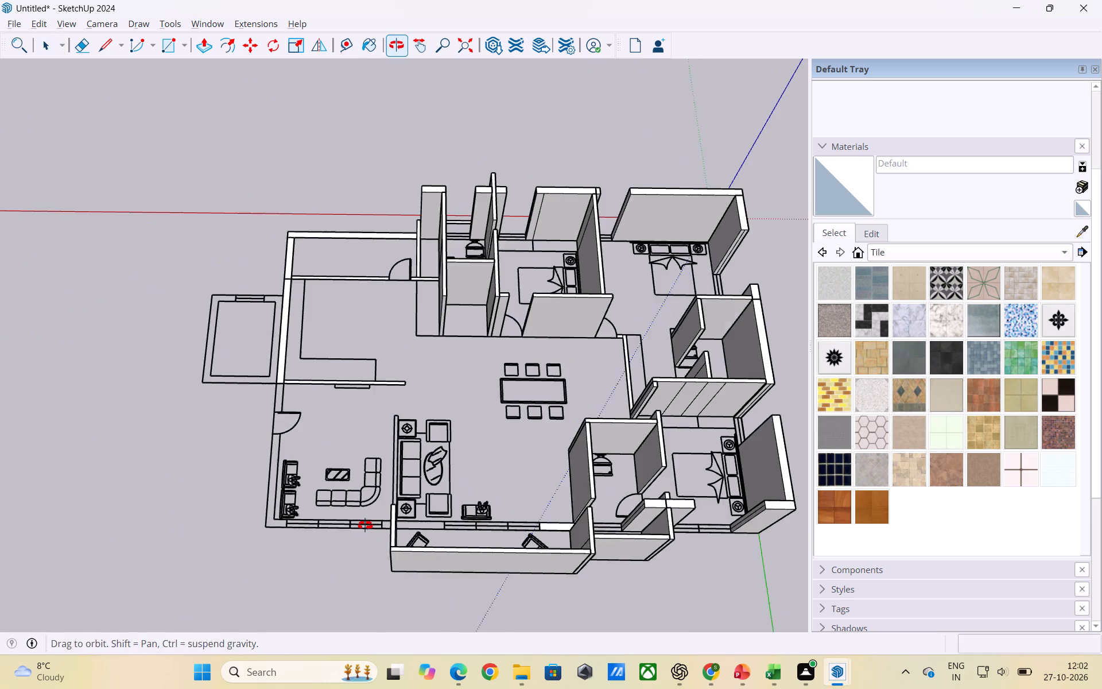
middle_drag(365, 525, 351, 516)
scroll(475, 527, up, 2)
scroll(508, 531, down, 1)
scroll(509, 531, up, 1)
scroll(406, 532, up, 3)
middle_drag(376, 519, 381, 571)
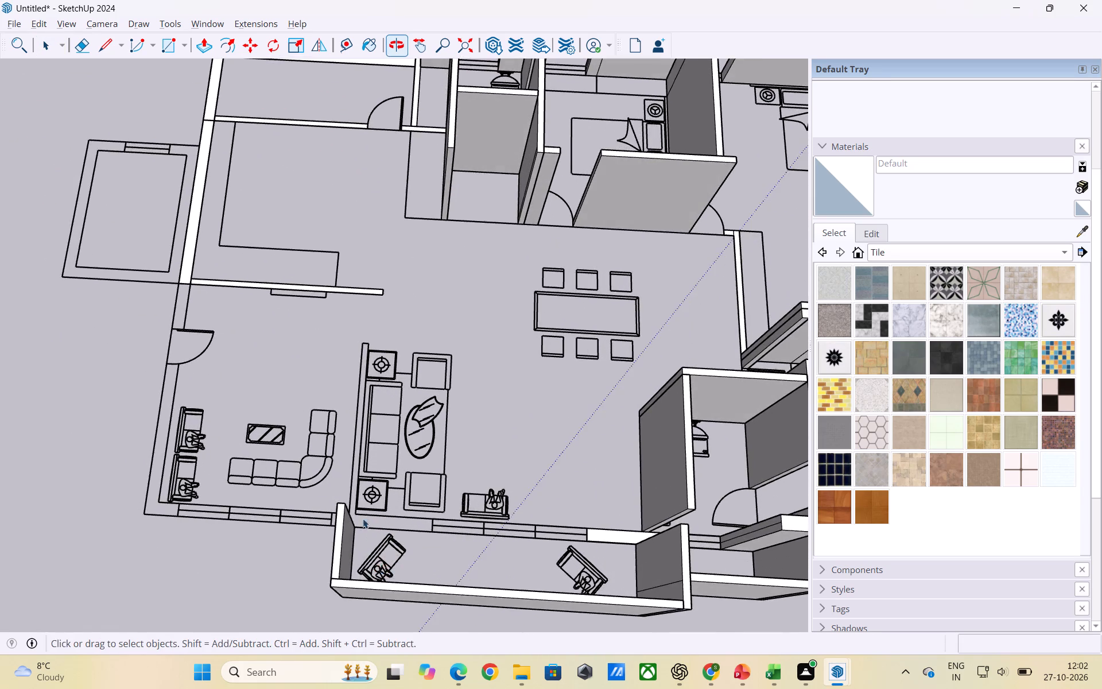
scroll(362, 510, up, 5)
middle_drag(353, 519, 358, 568)
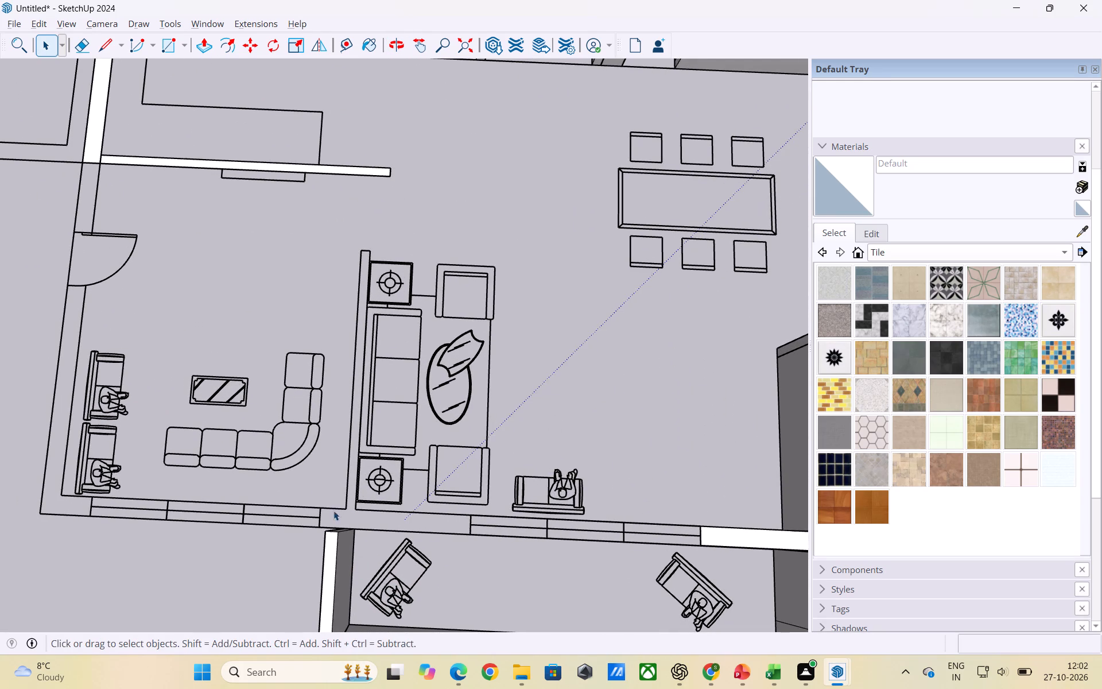
scroll(336, 503, up, 4)
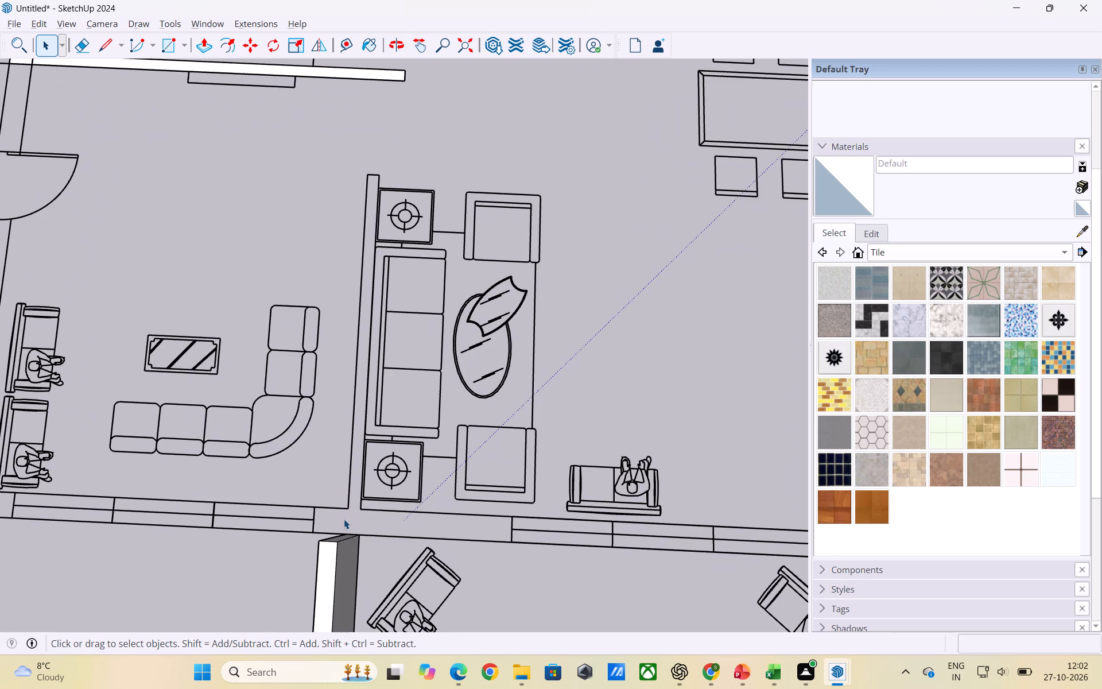
key(r)
scroll(352, 547, up, 2)
click(348, 501)
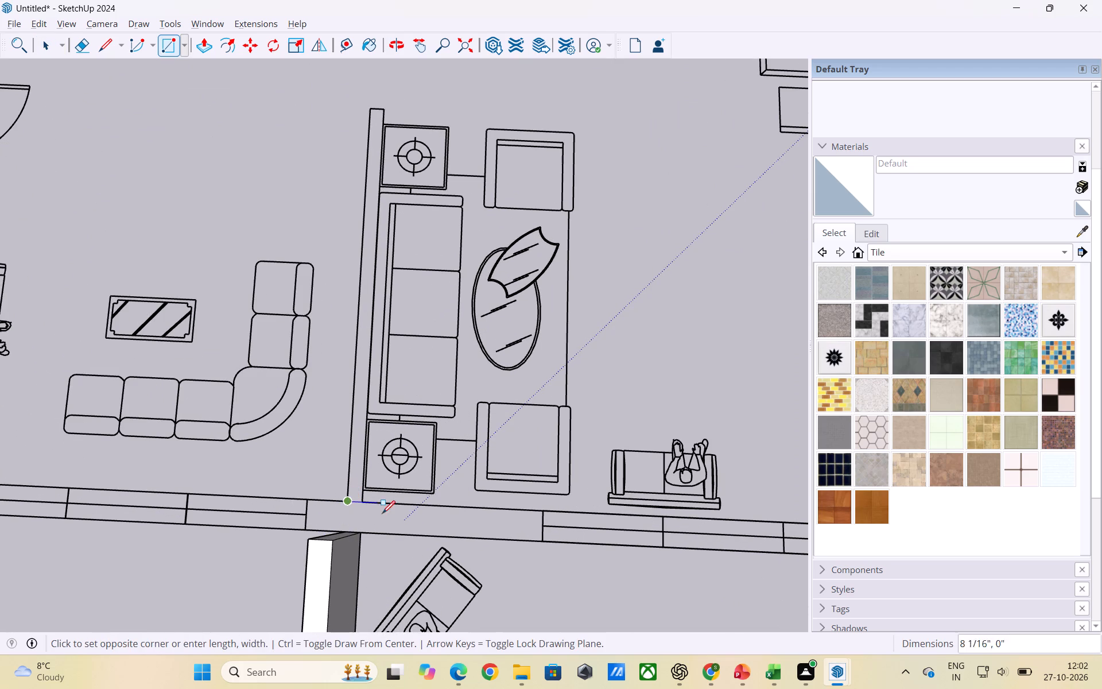
click(543, 542)
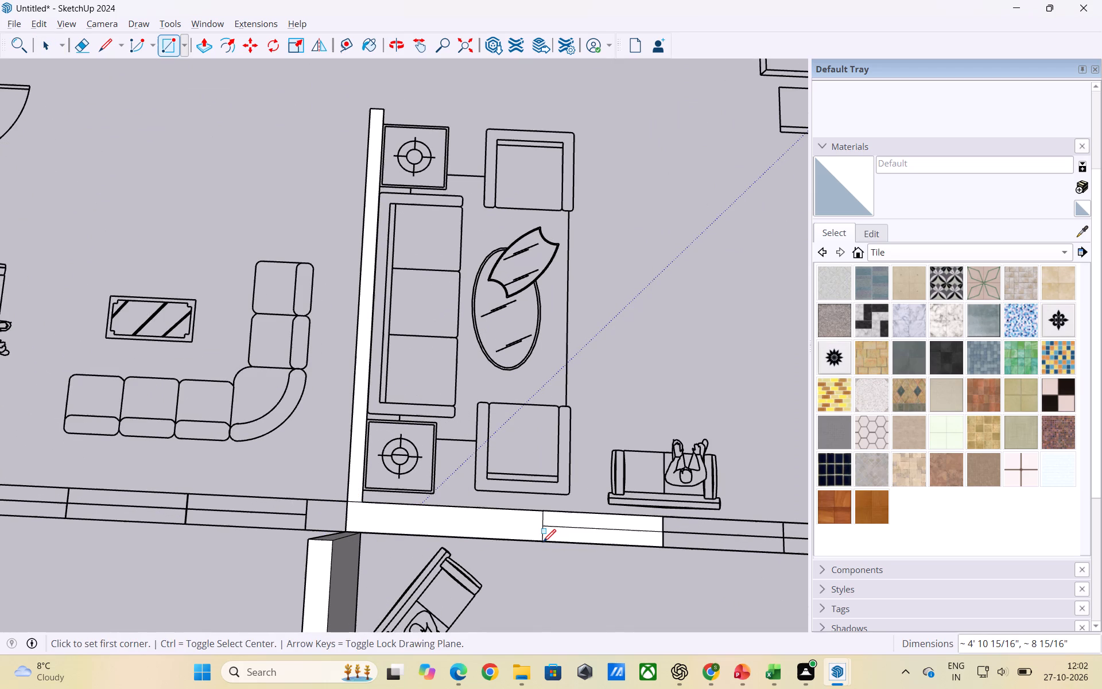
Delete the unwanted faces filling the opening panel next to the new wall strip.
key(space)
scroll(371, 533, down, 5)
click(511, 536)
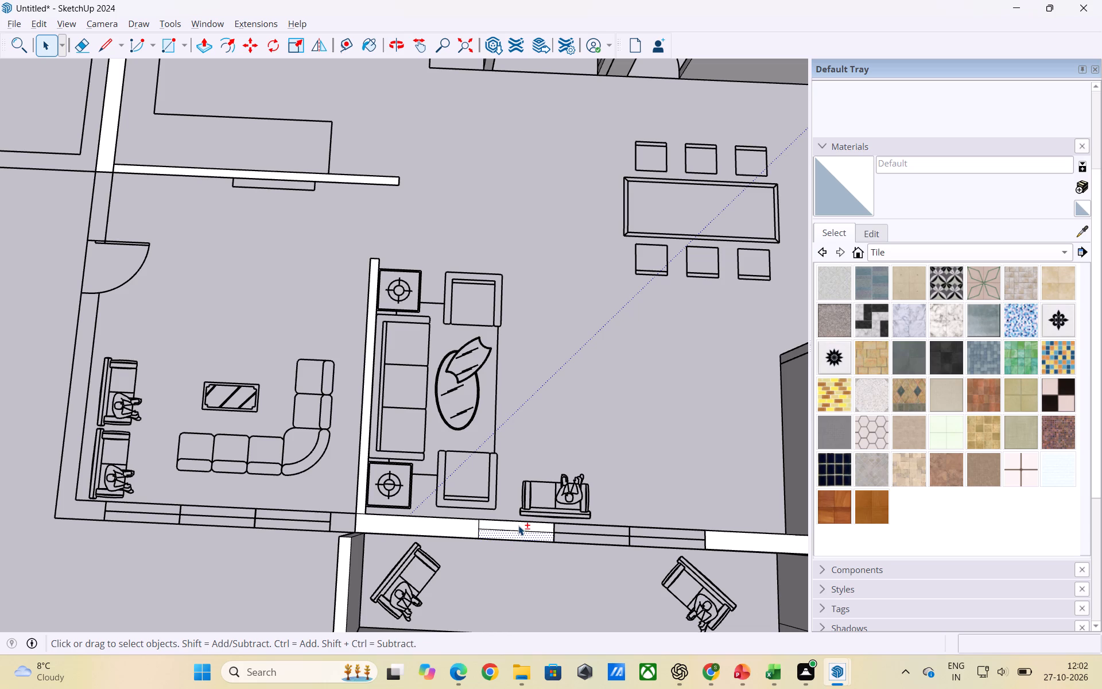
shift+click(518, 525)
key(Delete)
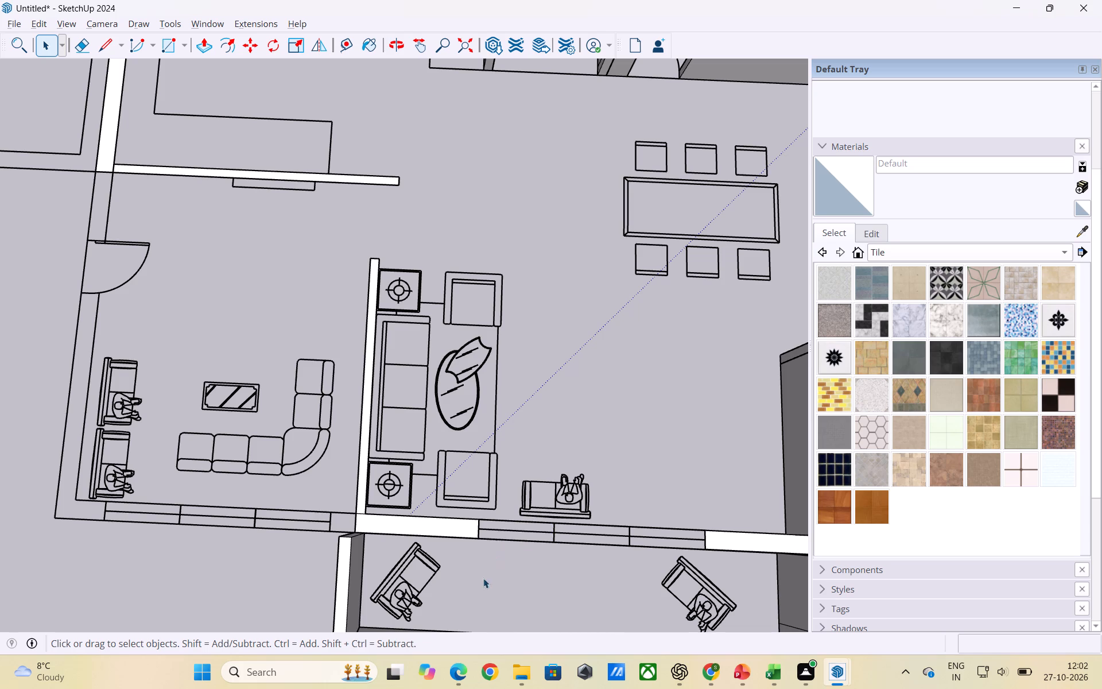
Make a group of the wall strip between the living room and the balcony, at the partition's base.
double_click(440, 525)
right_click(440, 525)
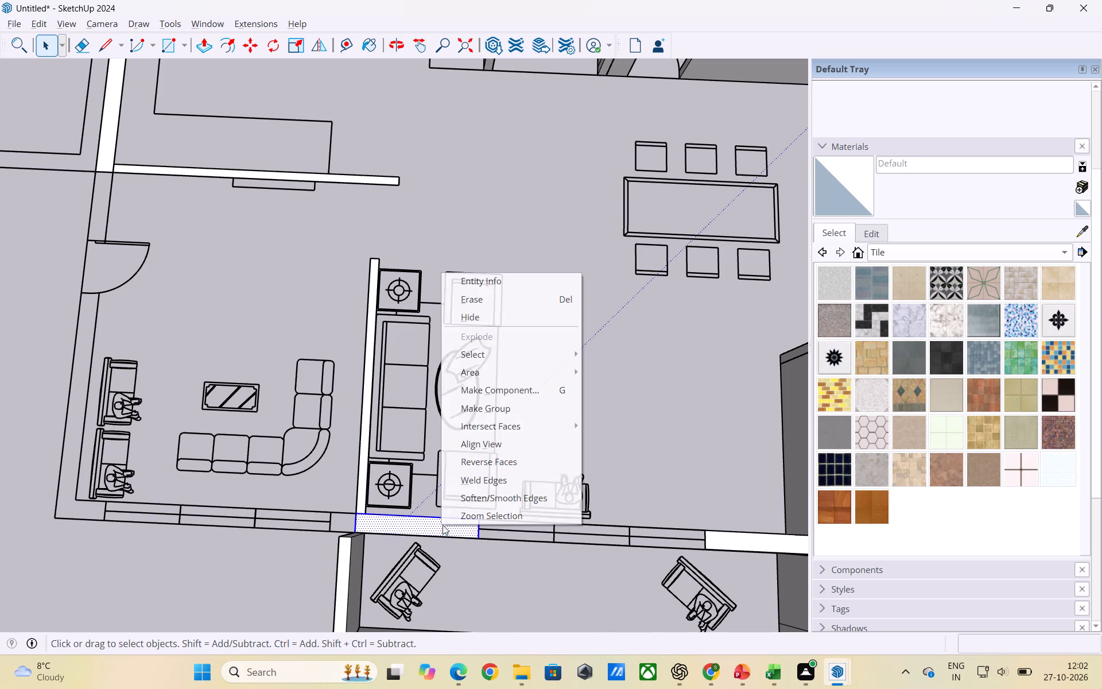
click(484, 408)
click(627, 474)
Make a group of the thin partition wall strip behind the straight three-seat sofa.
double_click(363, 474)
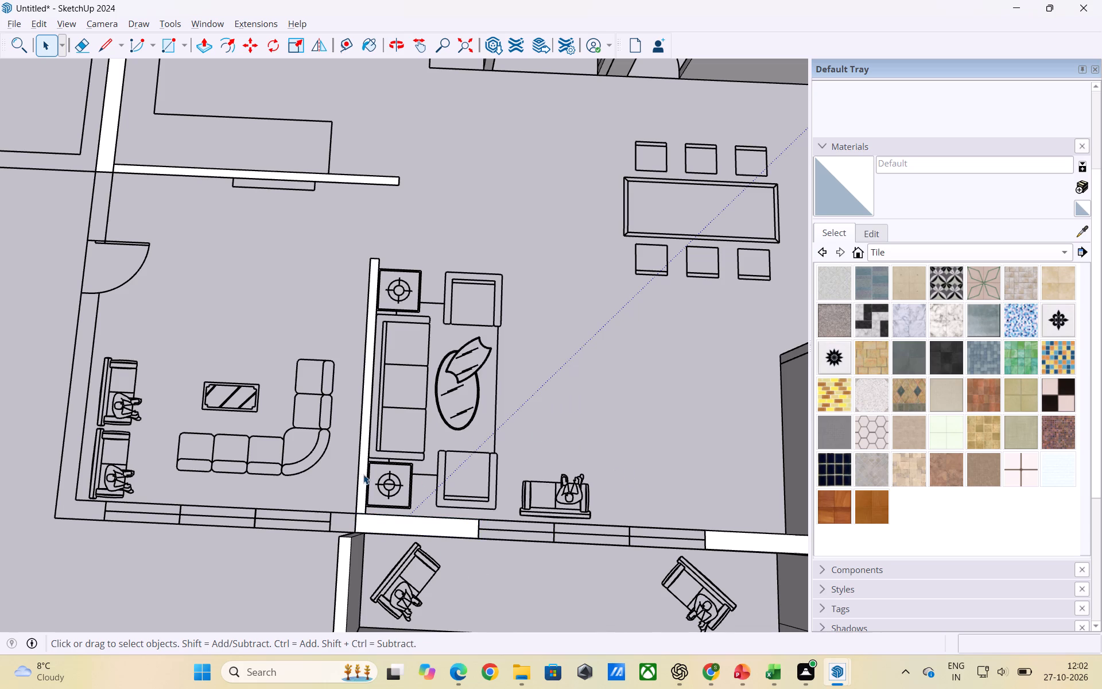
right_click(364, 474)
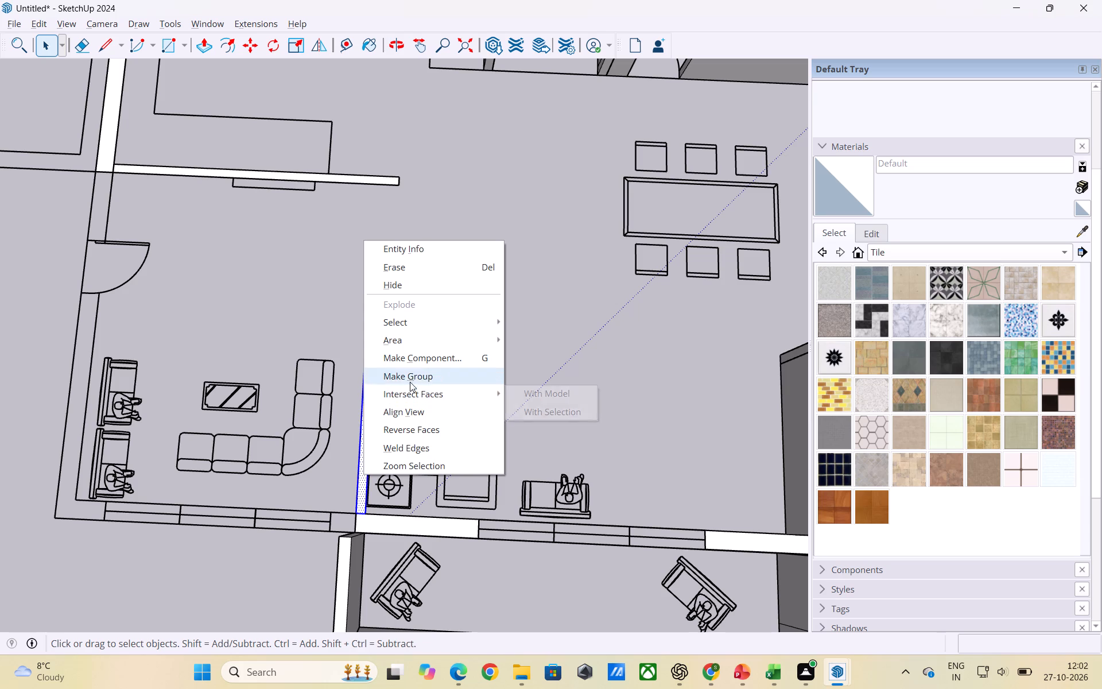
click(412, 380)
click(616, 423)
scroll(468, 384, down, 2)
scroll(492, 481, down, 3)
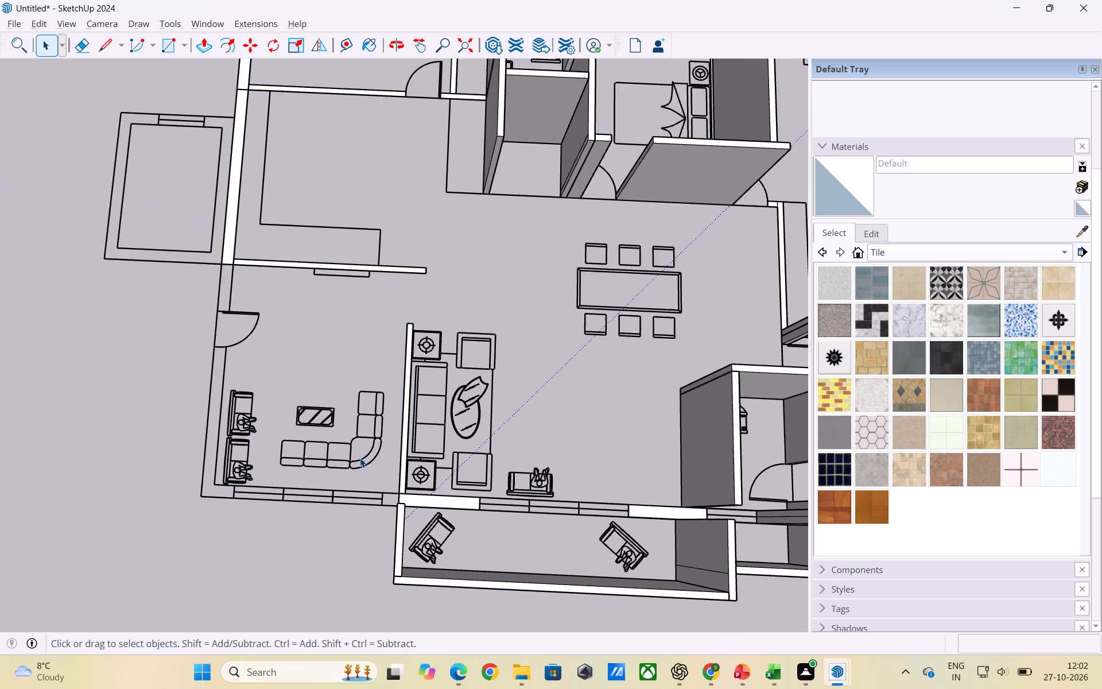
Extrude the wall strip between the living room and the balcony, beside the double-sink room, to a height of 9'.
scroll(360, 458, down, 2)
double_click(624, 502)
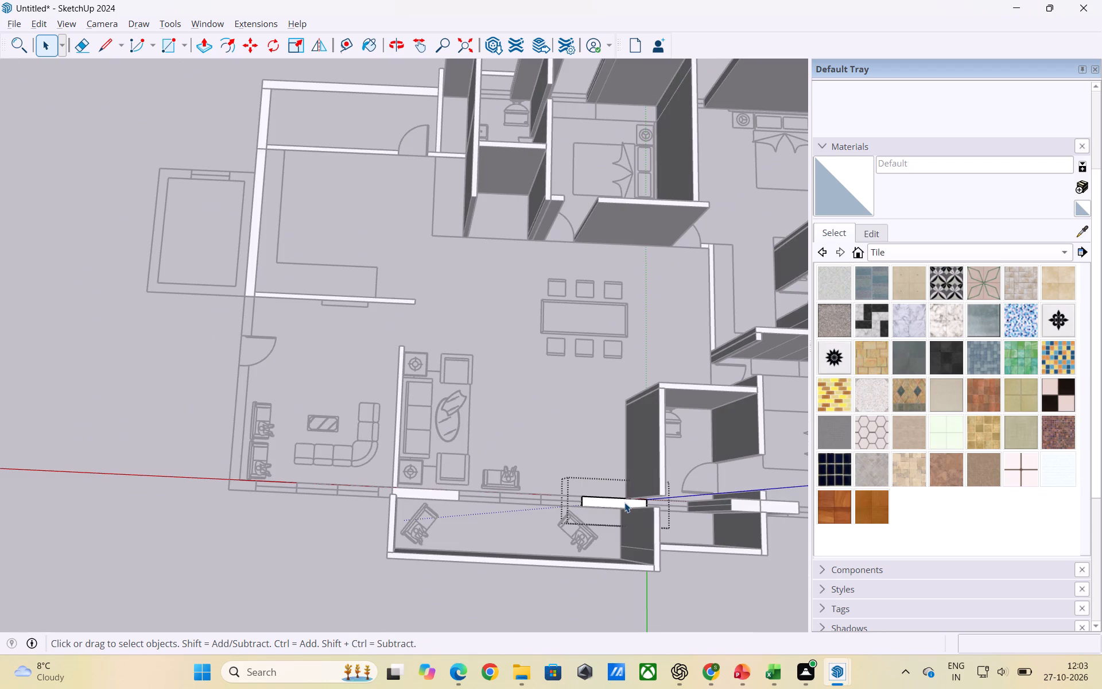
key(p)
click(624, 502)
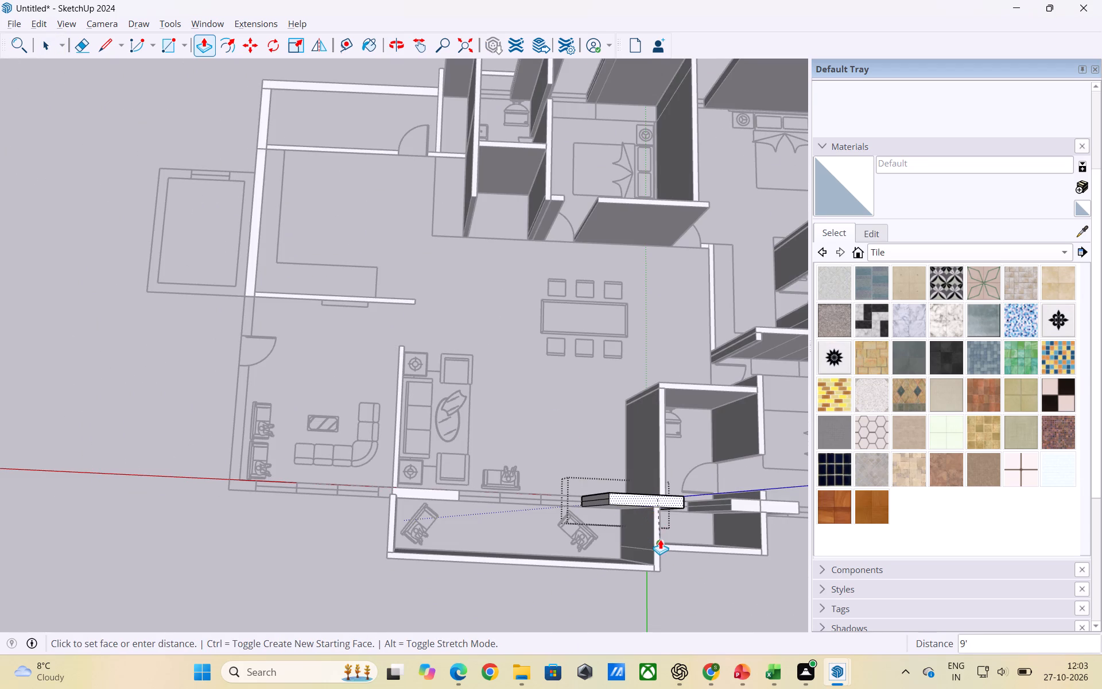
scroll(660, 539, up, 3)
scroll(463, 482, down, 5)
scroll(593, 519, up, 2)
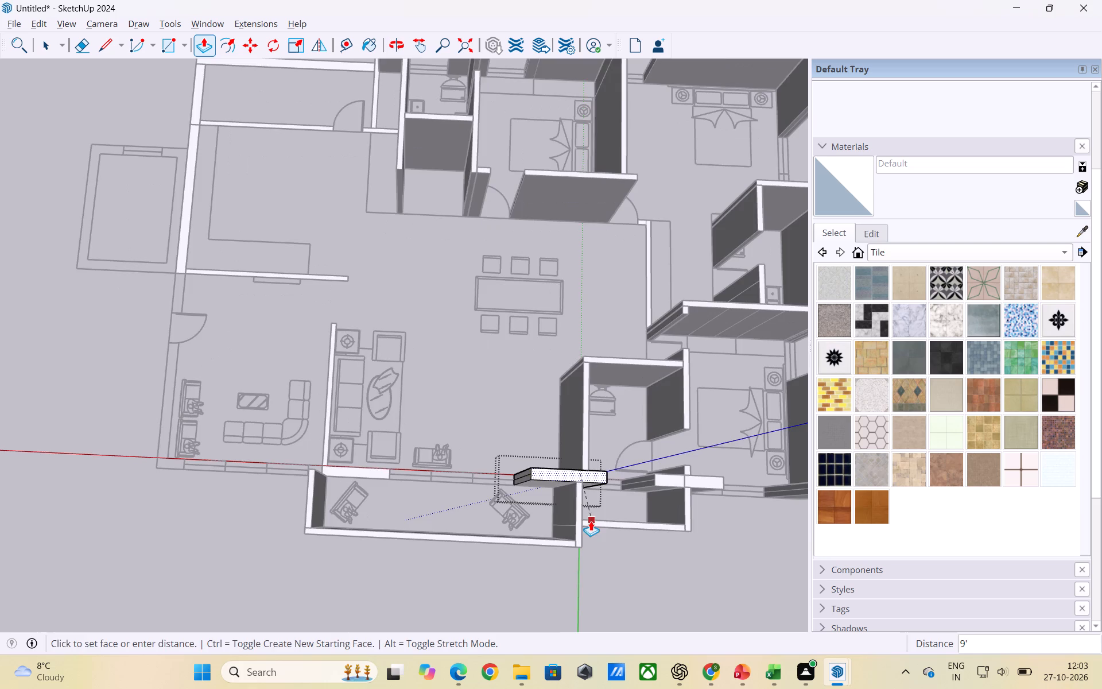
middle_drag(581, 523, 412, 443)
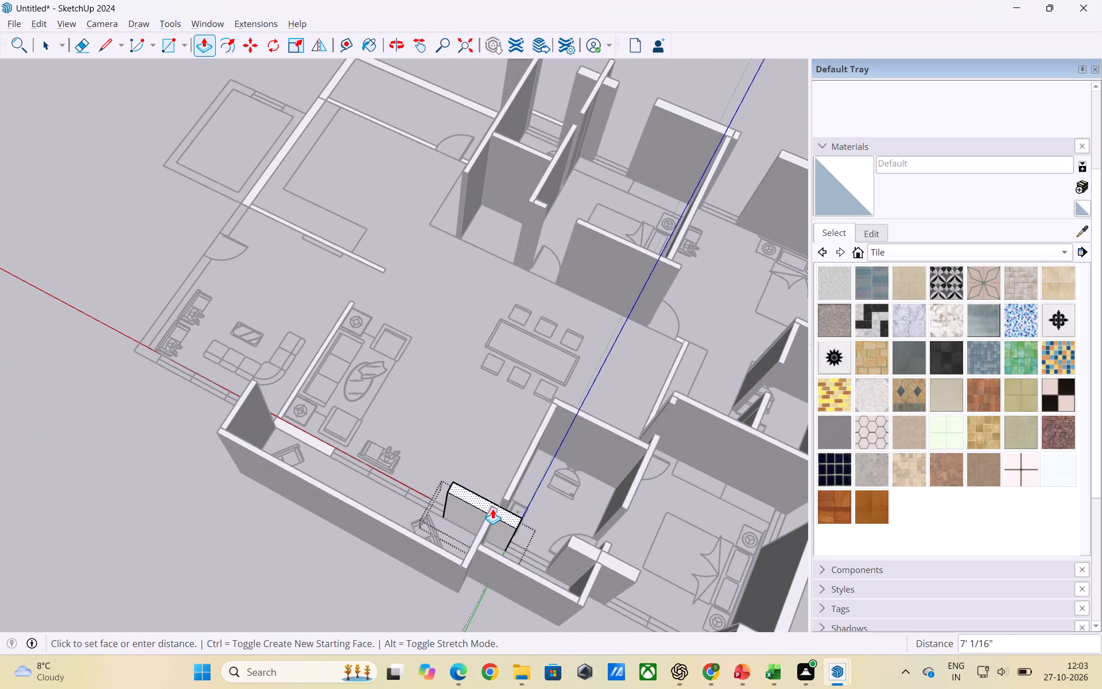
scroll(487, 510, up, 5)
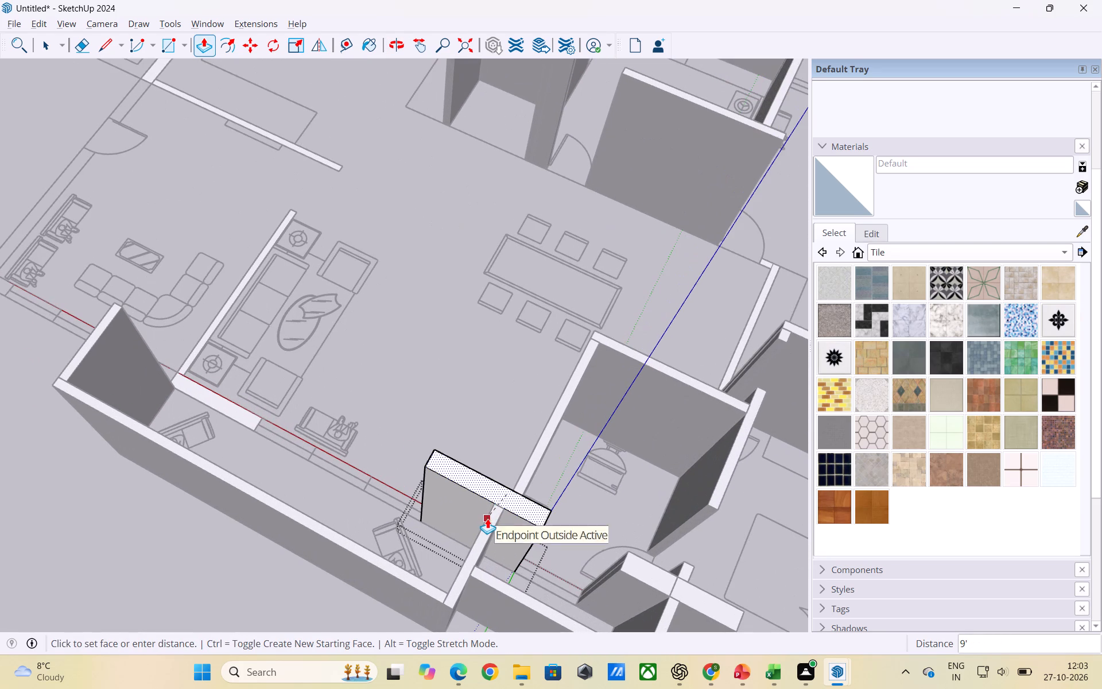
click(487, 518)
key(space)
click(485, 390)
Delete the extra vertical edge on the raised wall's end face inside the double-sink room.
scroll(512, 416, down, 5)
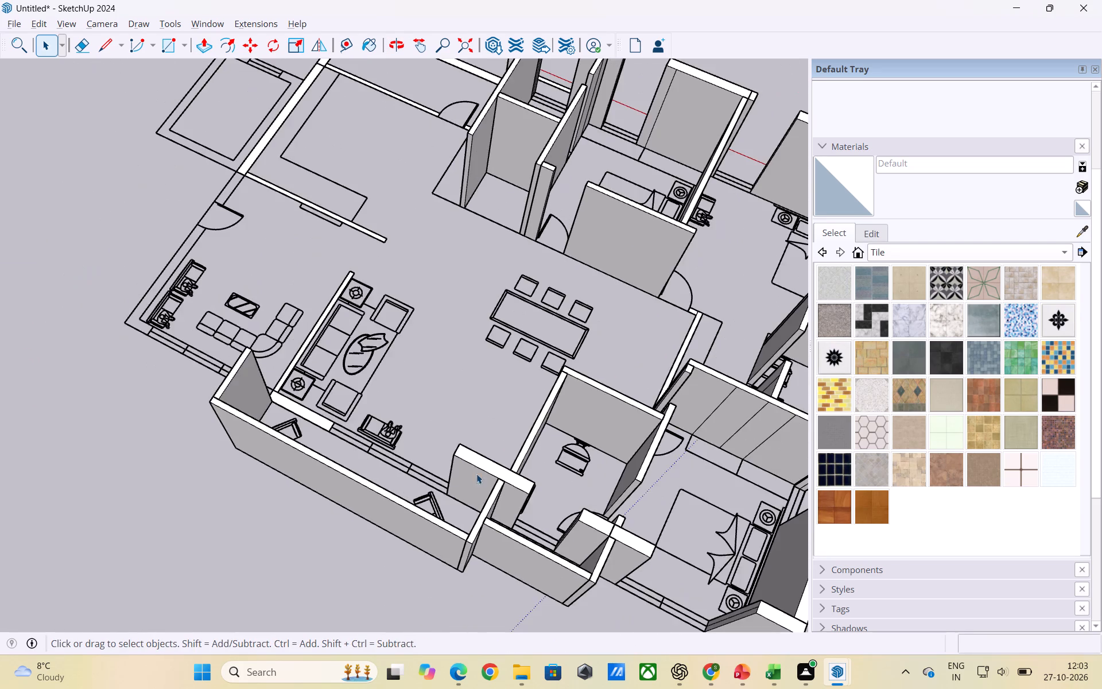
middle_drag(453, 478, 656, 423)
scroll(641, 428, up, 3)
middle_drag(578, 396, 589, 498)
scroll(628, 438, up, 2)
middle_drag(646, 443, 616, 453)
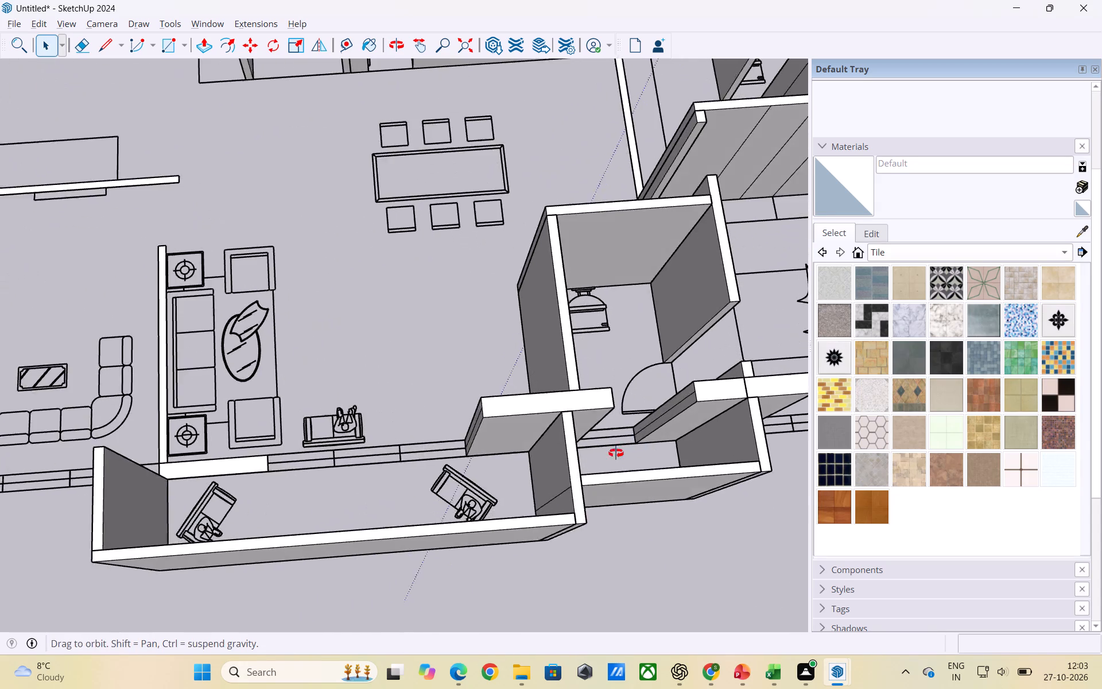
middle_drag(616, 453, 339, 404)
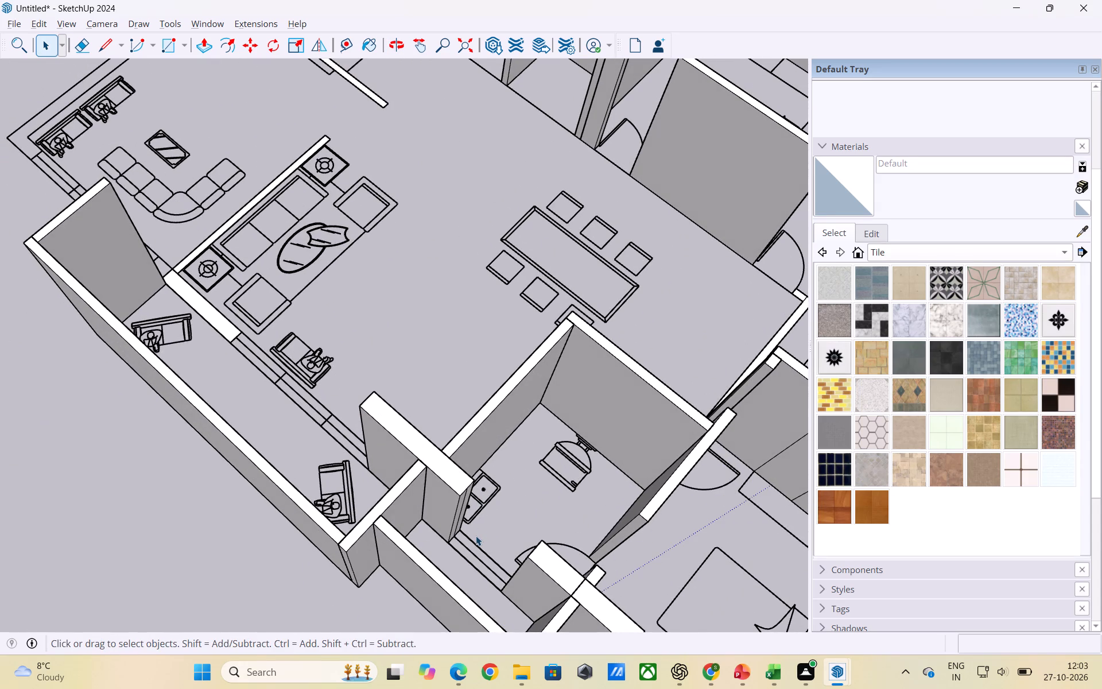
scroll(470, 531, up, 2)
middle_drag(470, 531, 365, 506)
click(384, 496)
triple_click(383, 496)
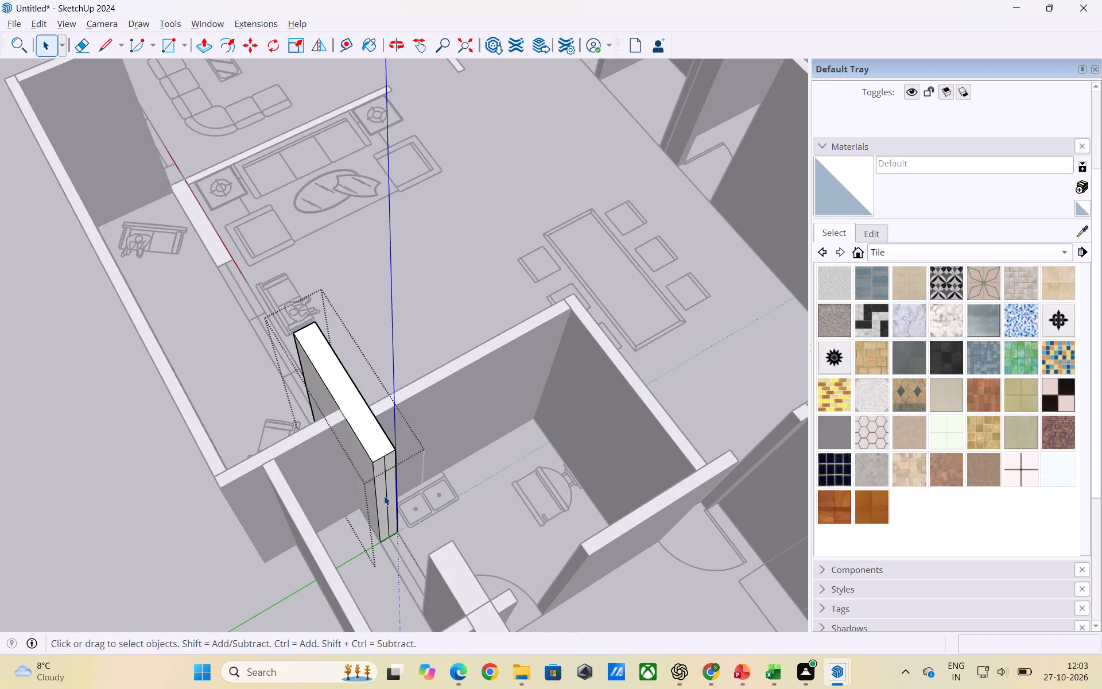
click(386, 498)
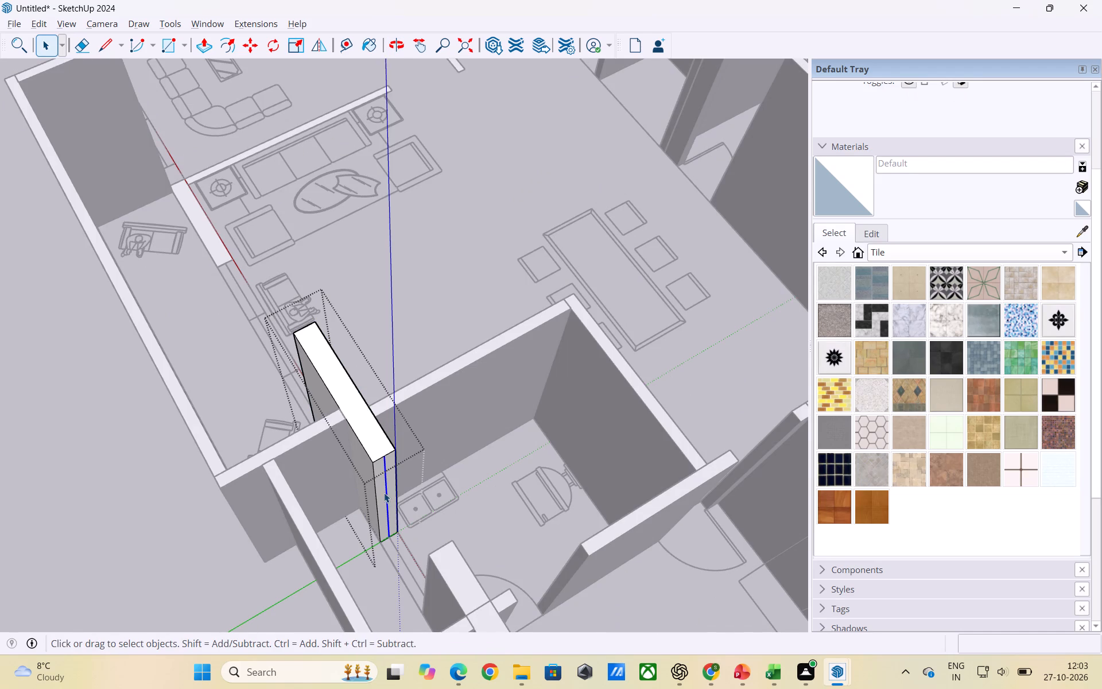
key(Delete)
click(185, 523)
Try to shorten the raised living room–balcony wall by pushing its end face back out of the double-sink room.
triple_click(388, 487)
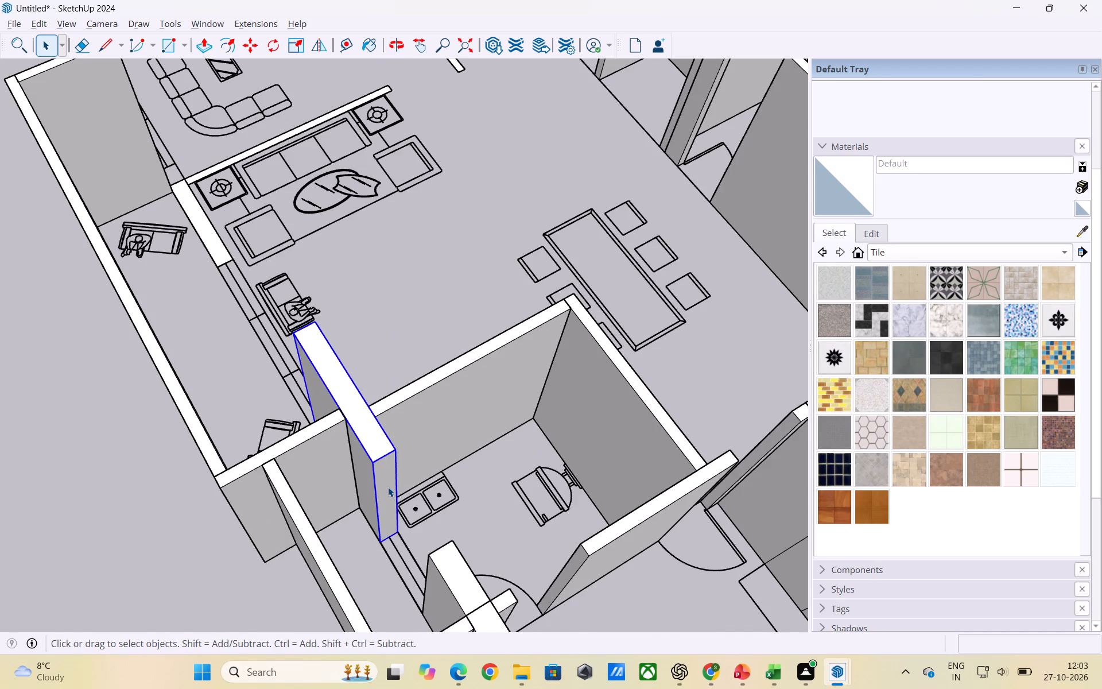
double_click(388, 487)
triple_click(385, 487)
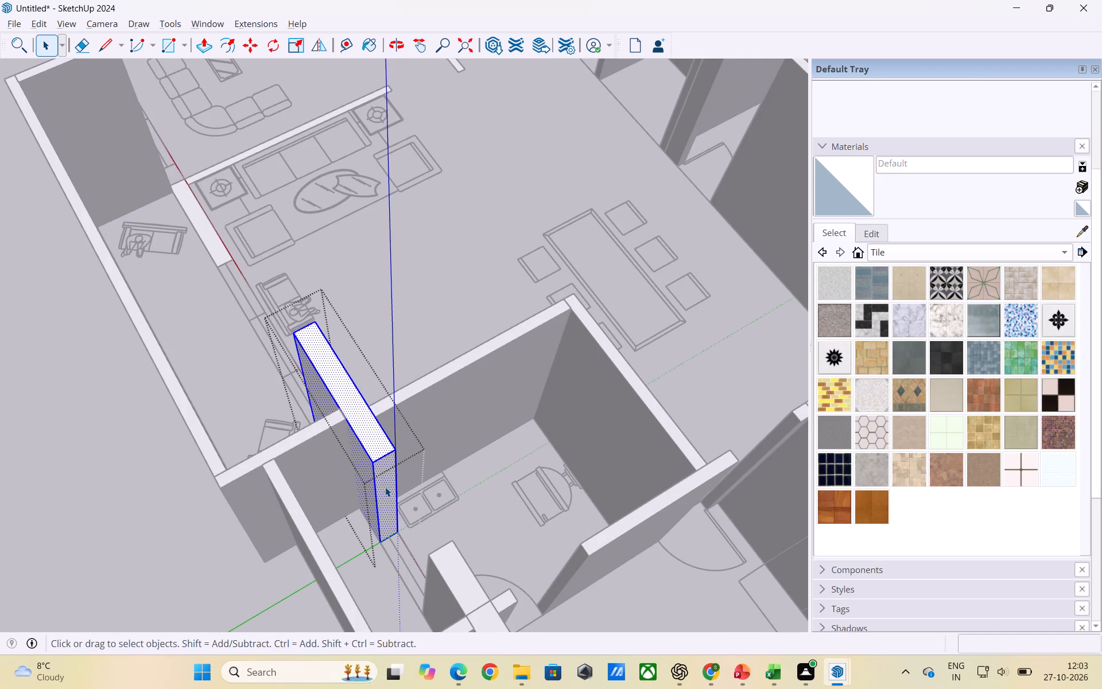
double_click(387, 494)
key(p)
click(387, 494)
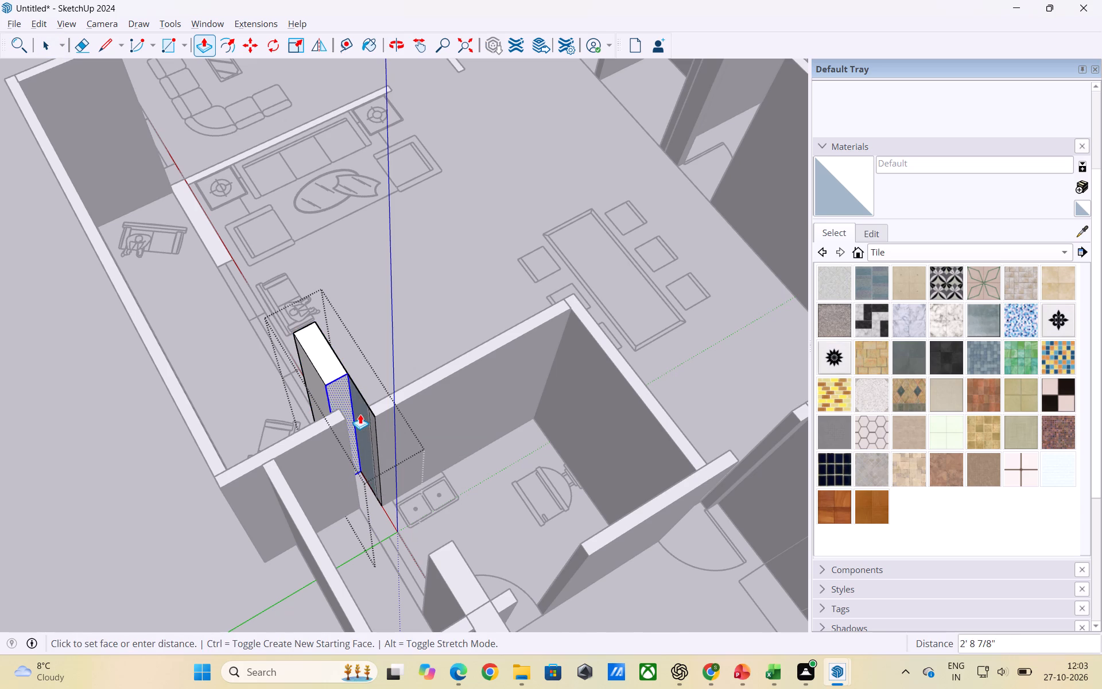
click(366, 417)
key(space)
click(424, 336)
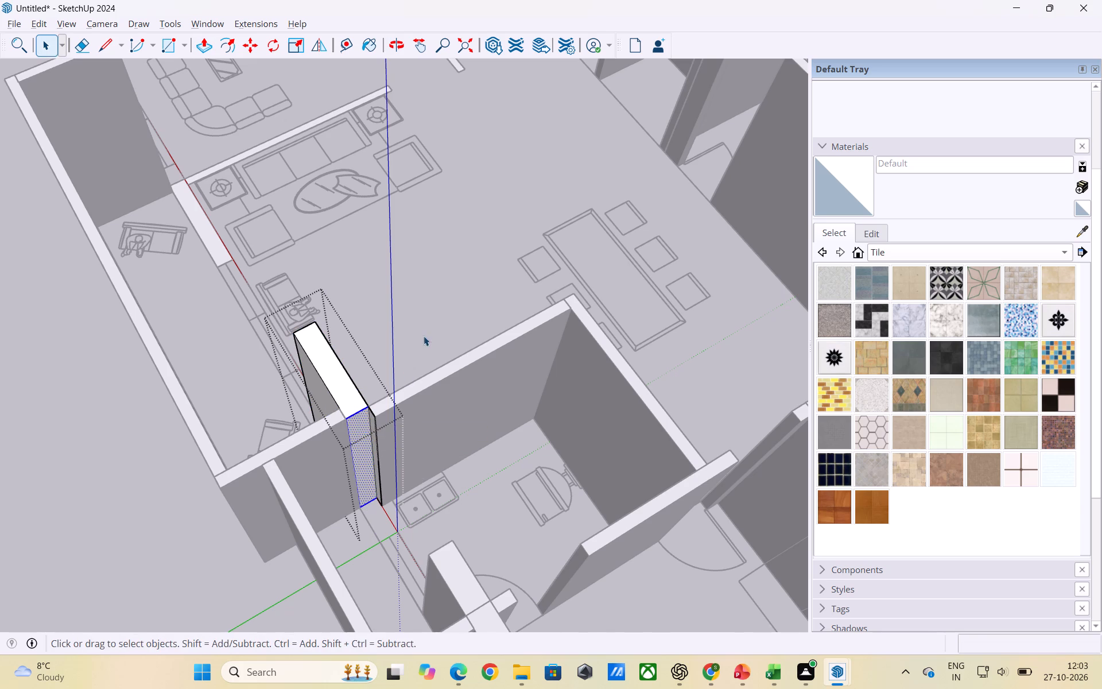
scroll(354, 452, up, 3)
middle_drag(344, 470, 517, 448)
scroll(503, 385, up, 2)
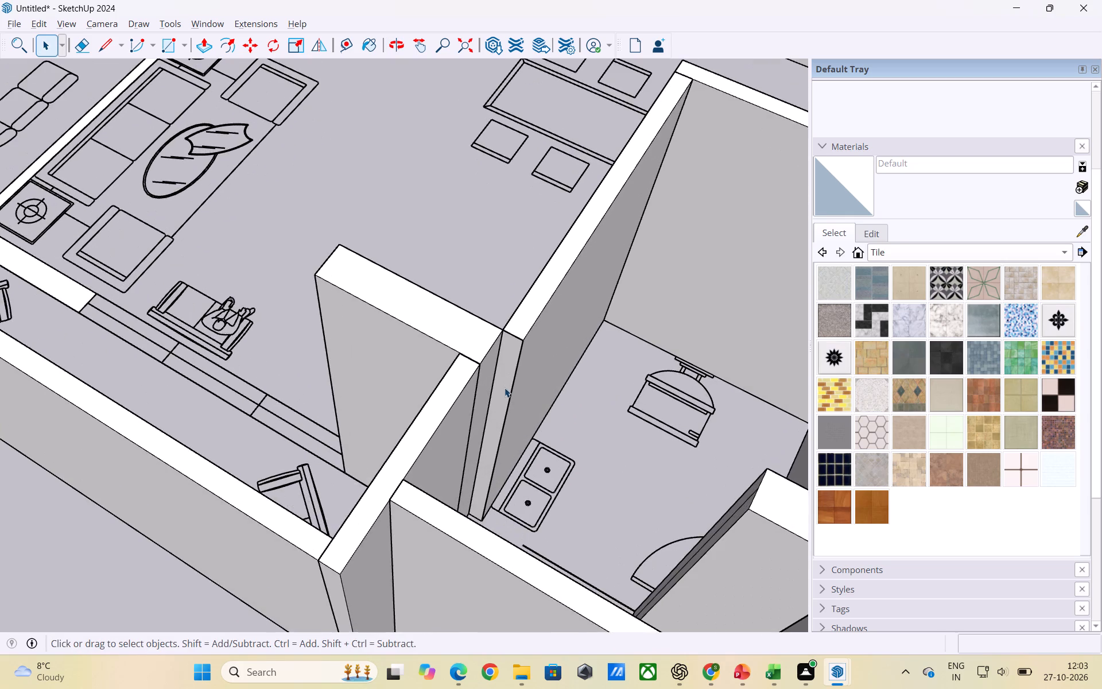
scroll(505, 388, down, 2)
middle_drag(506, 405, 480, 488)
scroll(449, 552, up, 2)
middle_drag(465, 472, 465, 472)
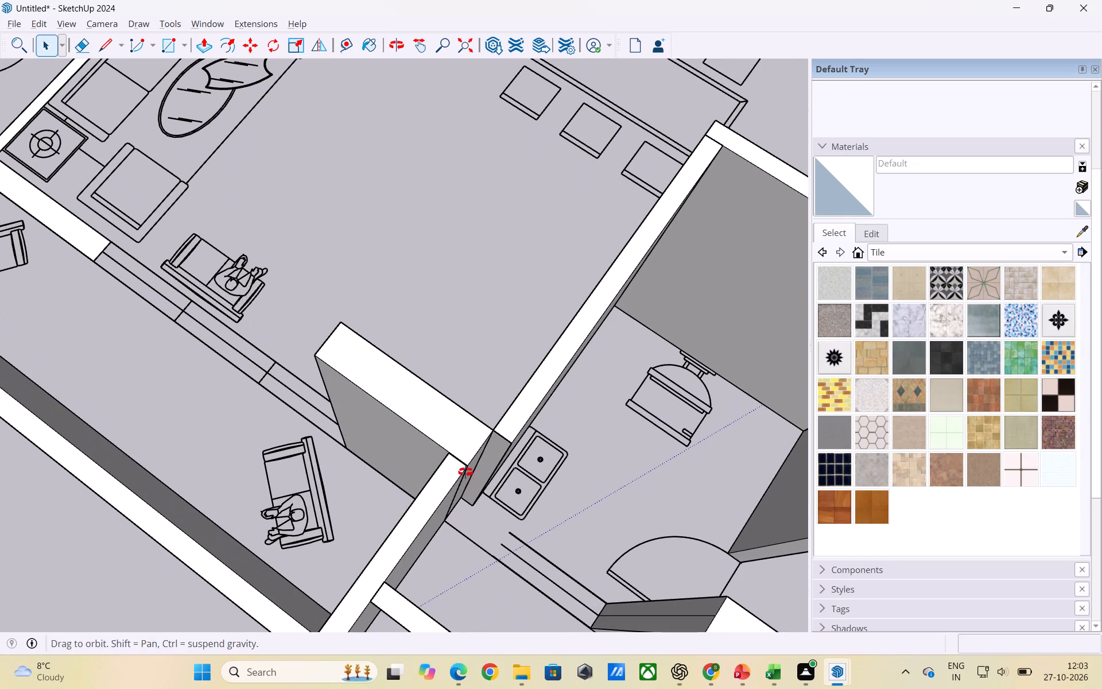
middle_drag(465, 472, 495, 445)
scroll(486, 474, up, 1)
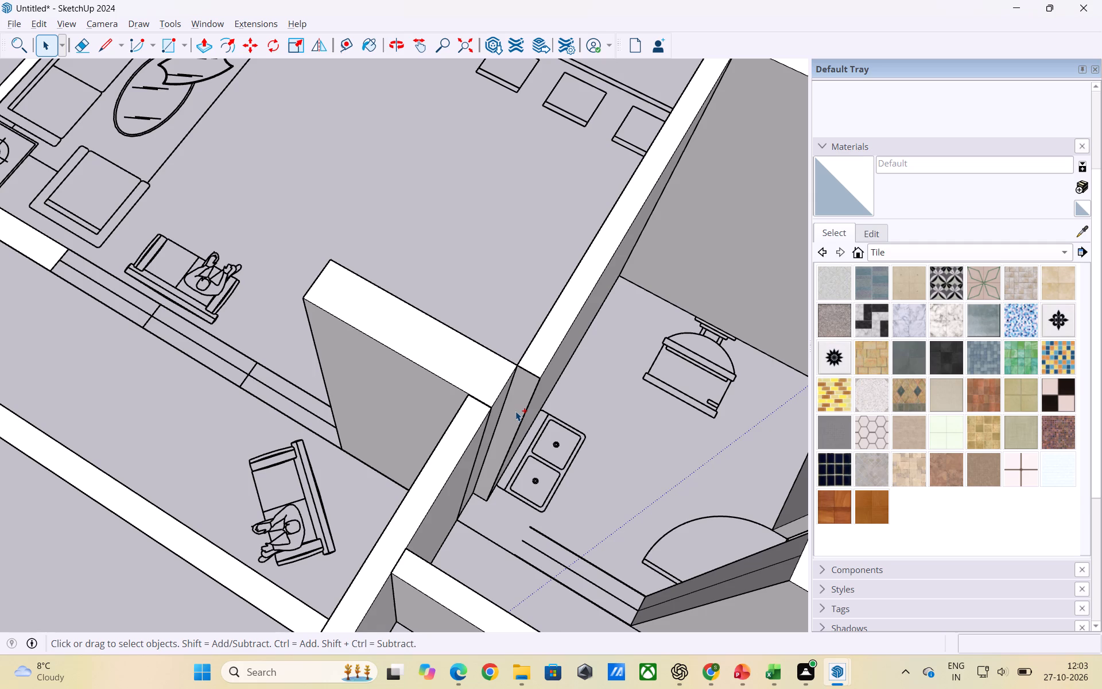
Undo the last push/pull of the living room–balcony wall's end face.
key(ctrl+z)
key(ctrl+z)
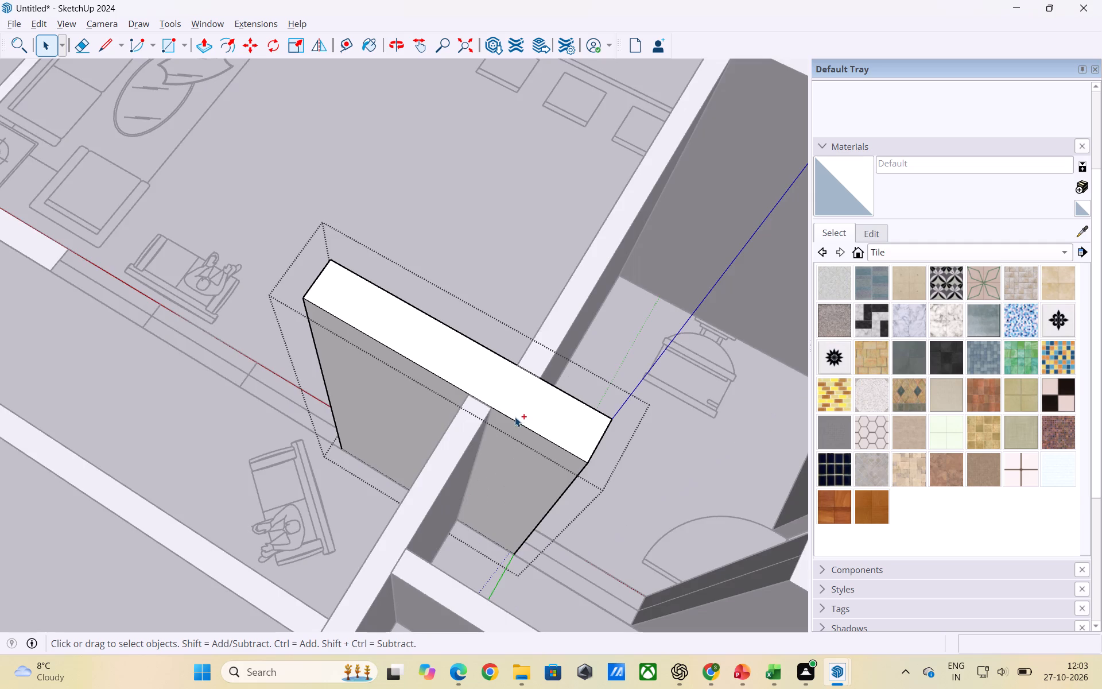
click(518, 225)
Push the living room–balcony wall's end face back about 3' 5", out of the double-sink room.
scroll(522, 501, down, 1)
scroll(579, 497, down, 1)
middle_drag(568, 501, 306, 454)
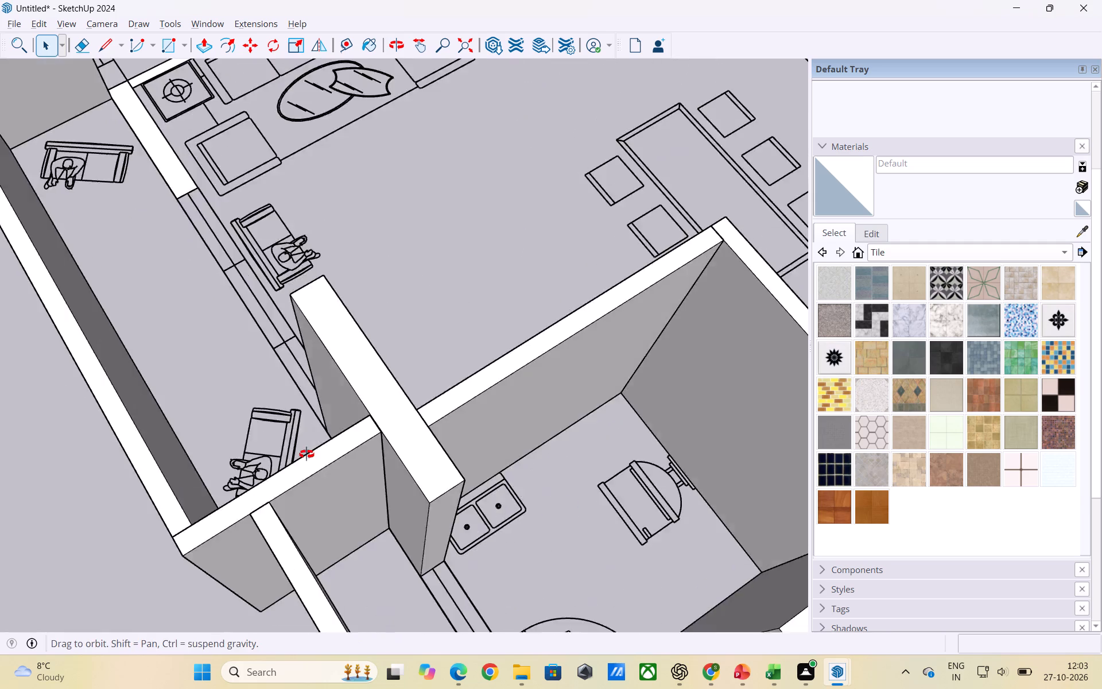
middle_drag(306, 454, 211, 397)
scroll(417, 388, down, 3)
middle_drag(370, 381, 381, 527)
scroll(352, 529, up, 2)
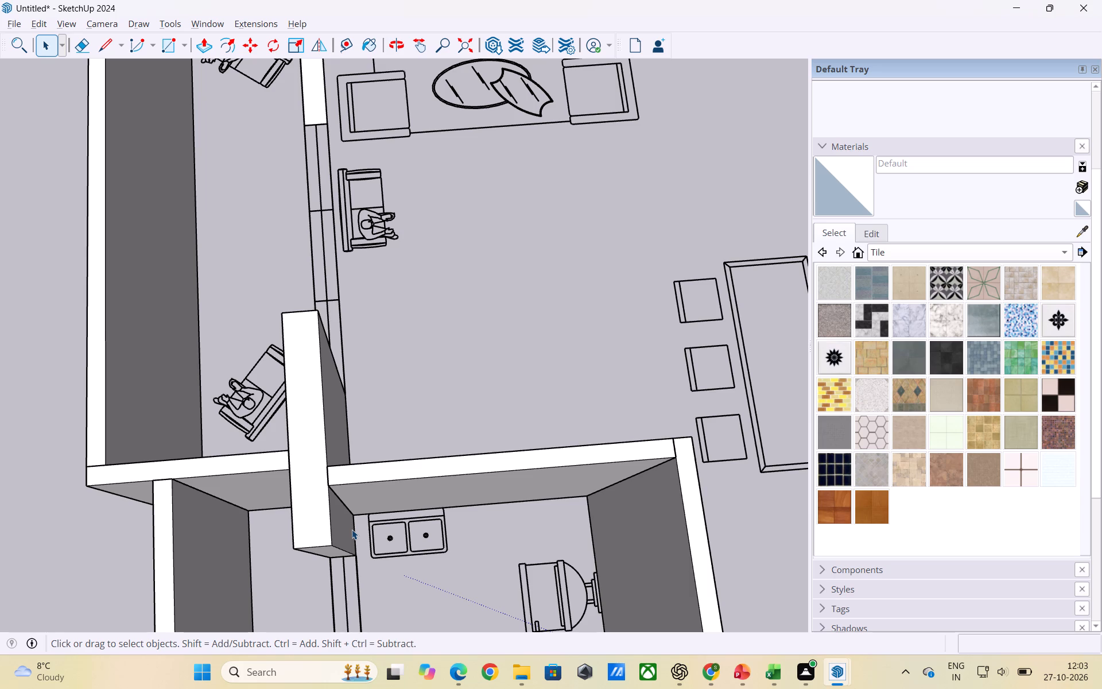
scroll(353, 519, down, 3)
middle_drag(322, 557, 362, 510)
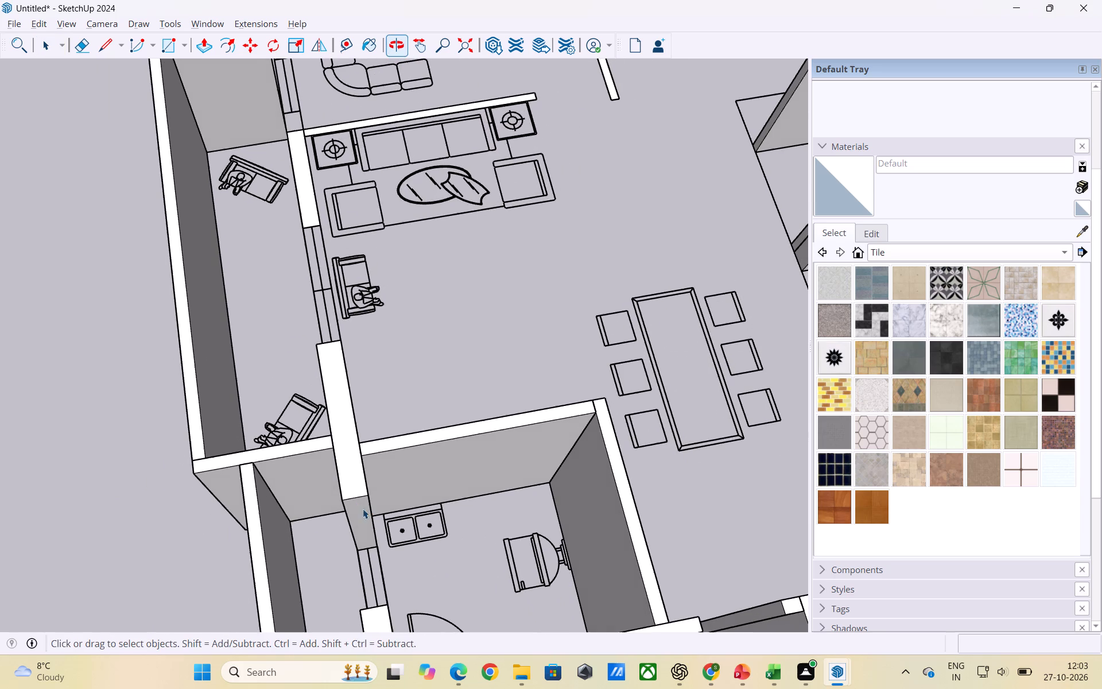
click(362, 527)
triple_click(362, 527)
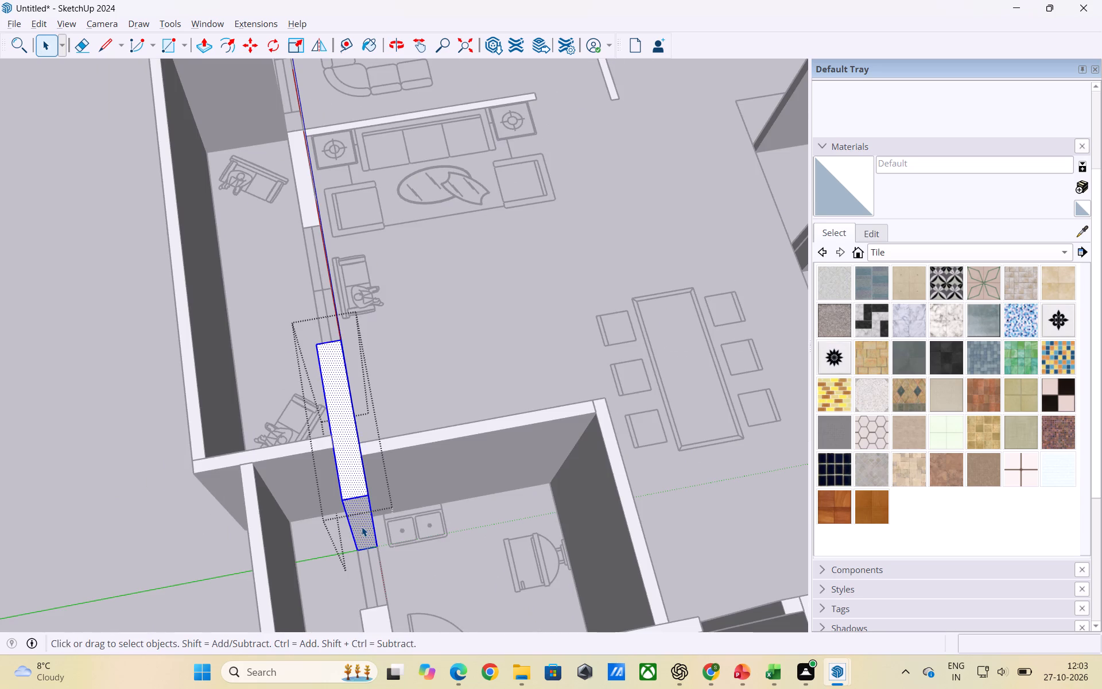
click(361, 527)
key(p)
click(360, 528)
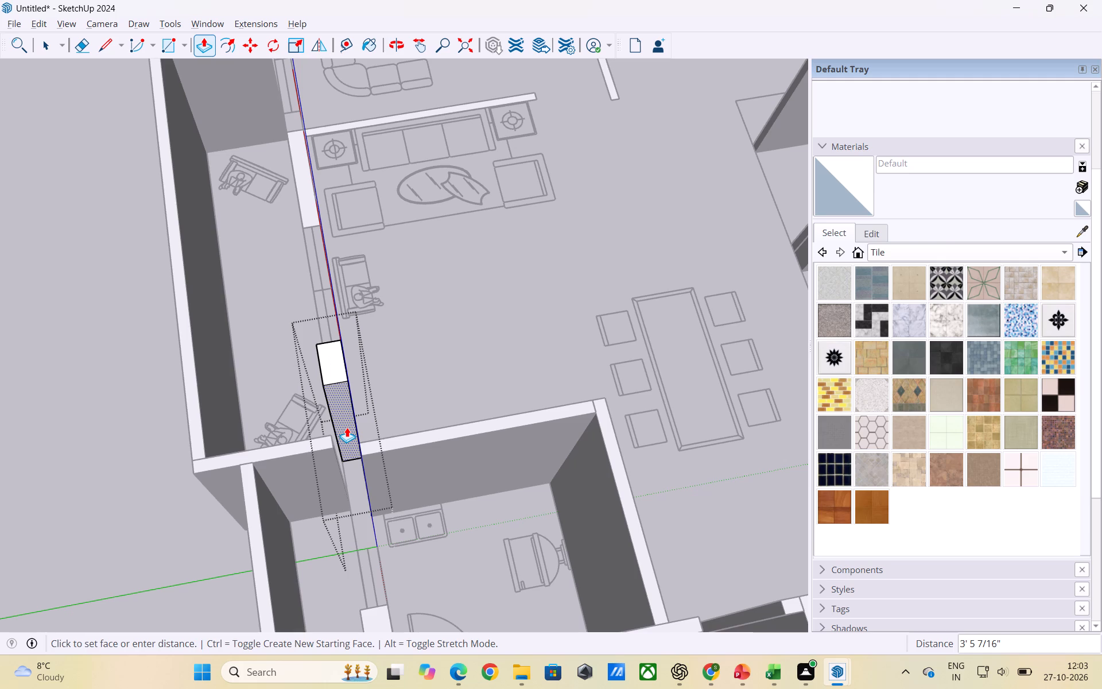
click(347, 427)
key(space)
click(424, 365)
scroll(438, 413, down, 2)
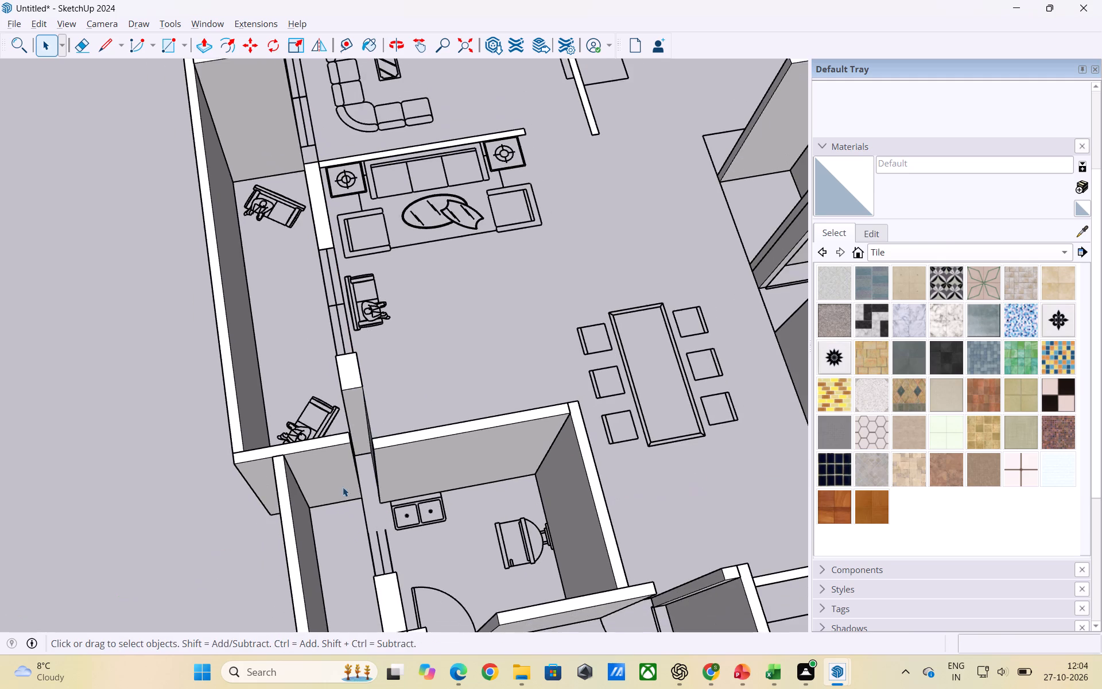
middle_drag(343, 487, 533, 506)
scroll(467, 489, up, 2)
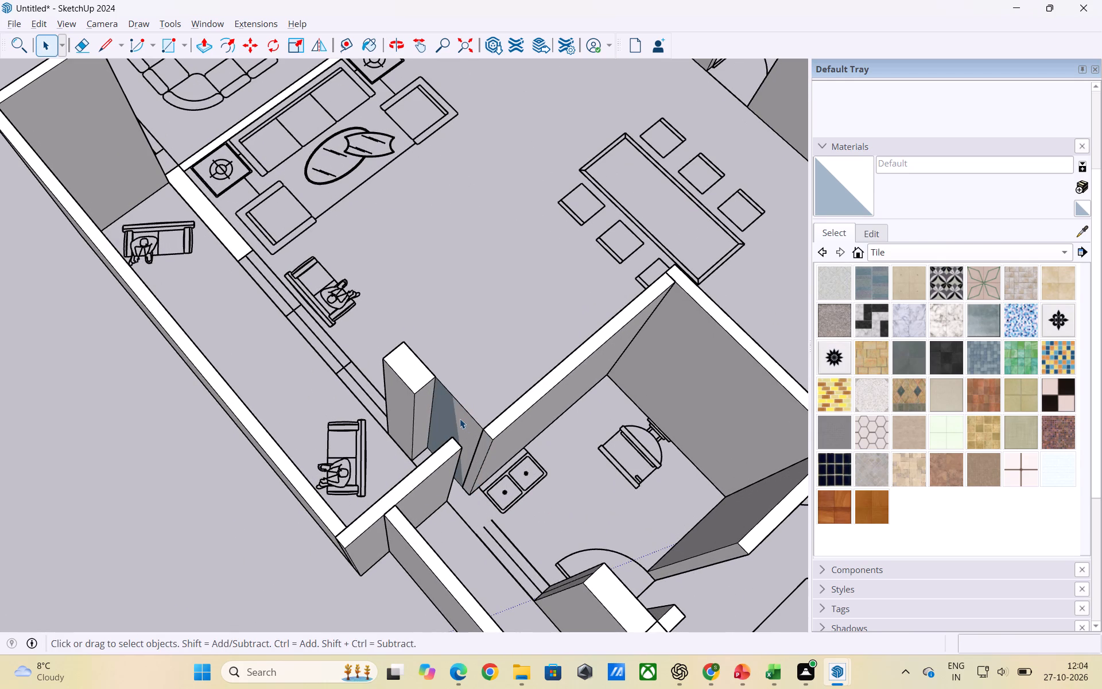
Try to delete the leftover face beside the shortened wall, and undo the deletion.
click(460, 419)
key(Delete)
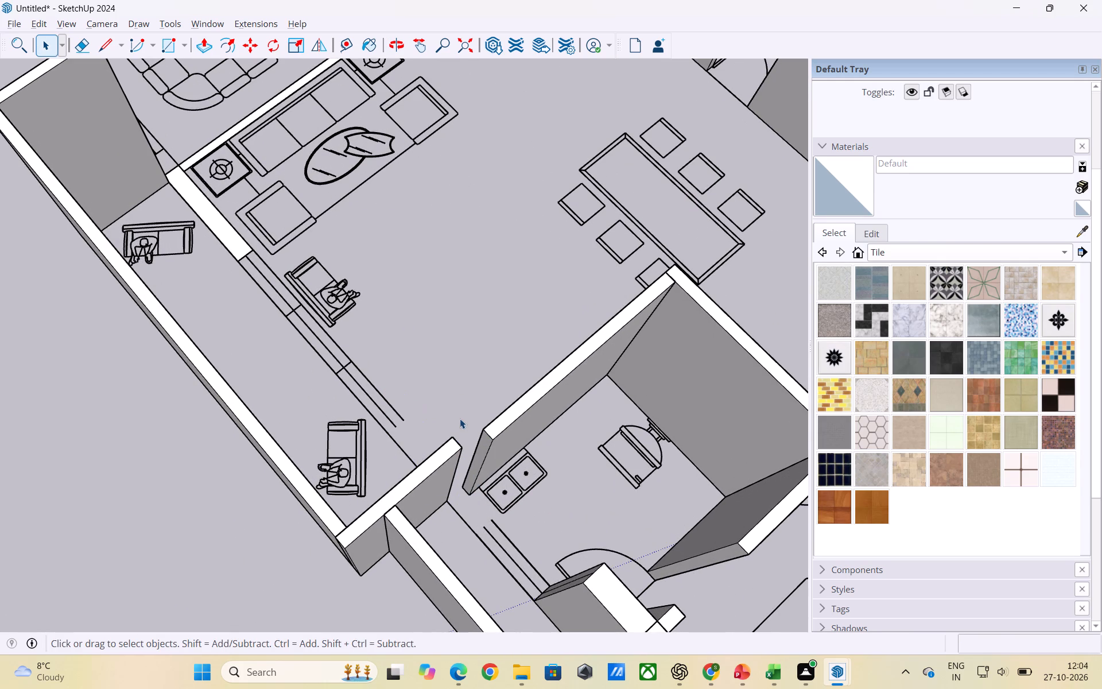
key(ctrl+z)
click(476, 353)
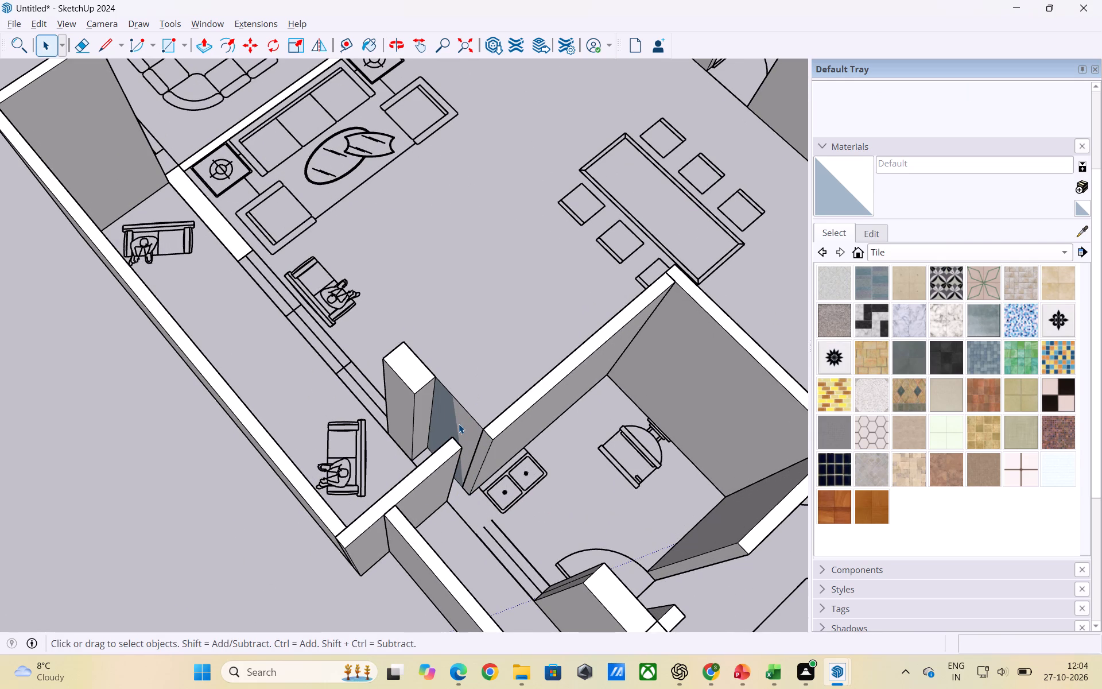
Inside the wall group, delete the leftover side face and its top edge between the shortened wall and the double-sink room's wall.
click(465, 414)
click(465, 414)
click(465, 414)
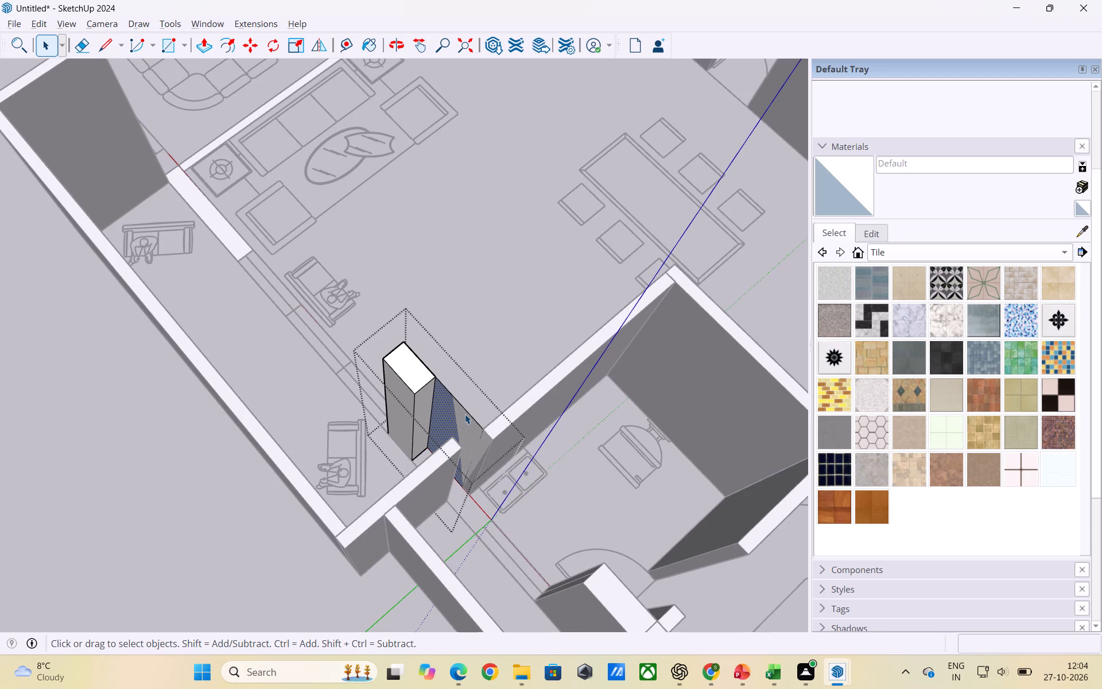
key(Delete)
click(471, 414)
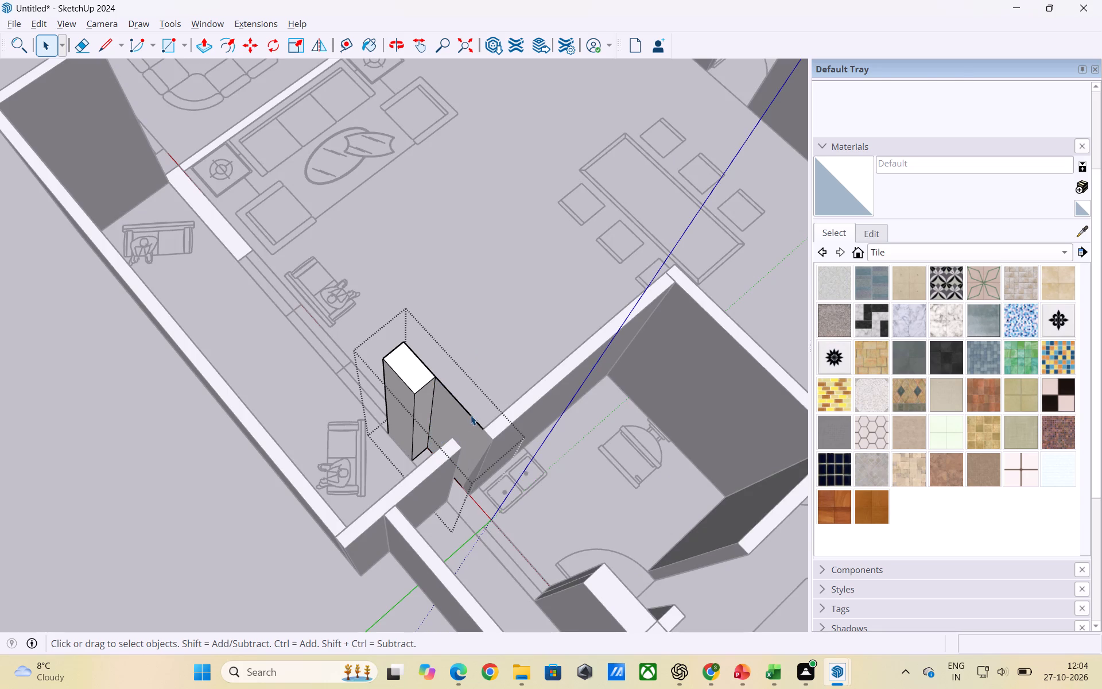
key(Delete)
click(484, 352)
Extrude the remaining face at the double-sink room wall's end about 9" to close the gap to the balcony's side wall.
scroll(473, 438, up, 2)
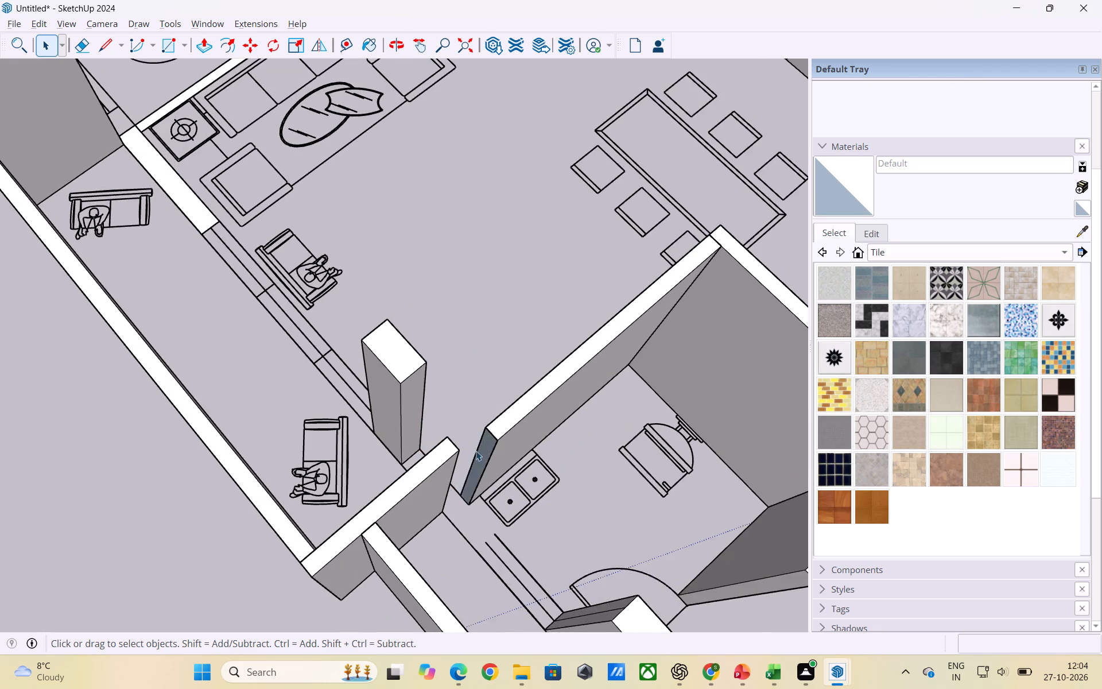
middle_drag(455, 488, 573, 511)
scroll(544, 502, up, 2)
middle_drag(544, 521, 367, 508)
scroll(400, 520, up, 1)
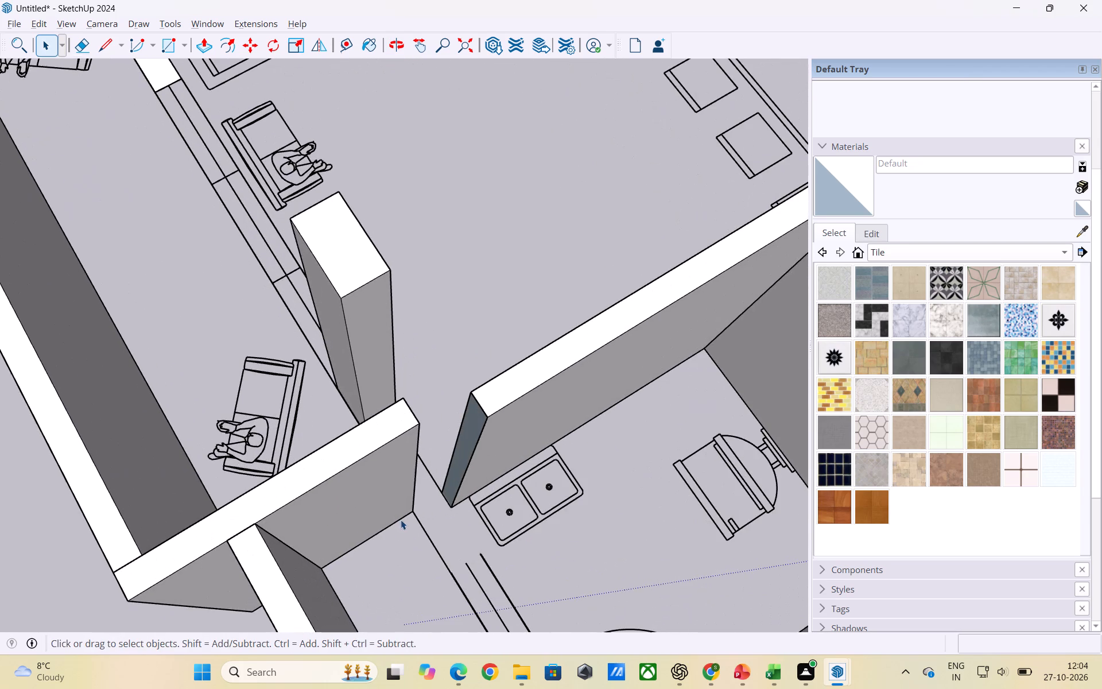
scroll(401, 520, up, 1)
middle_drag(425, 498, 358, 517)
scroll(375, 501, up, 2)
middle_drag(389, 502, 463, 473)
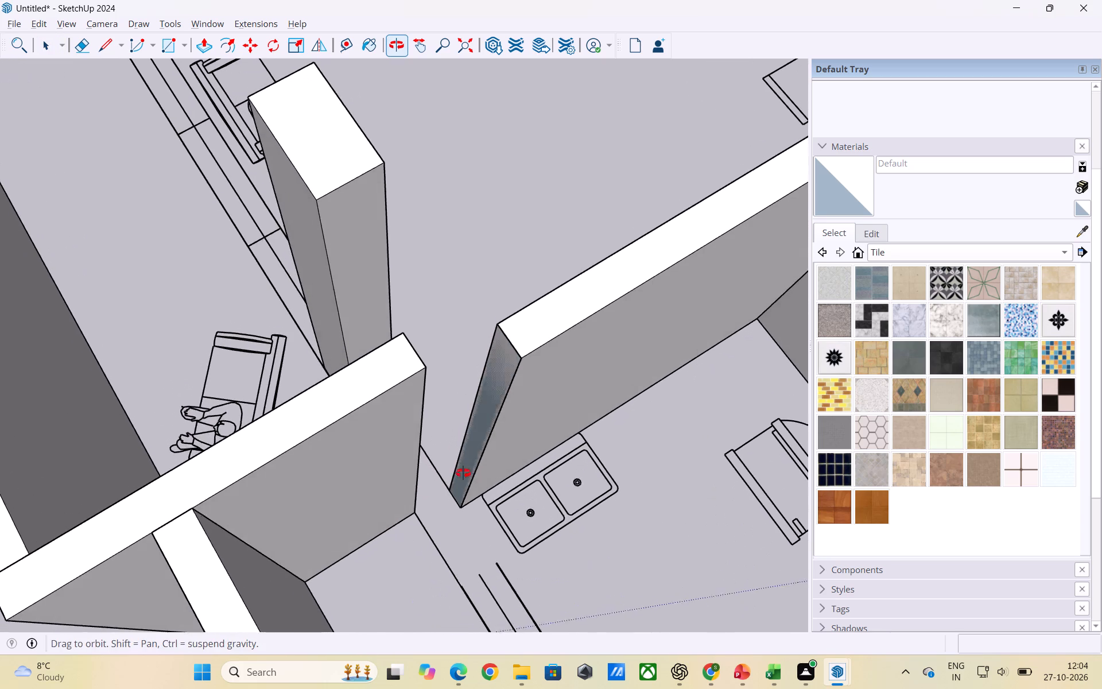
middle_drag(463, 473, 464, 472)
click(475, 438)
double_click(480, 435)
click(480, 434)
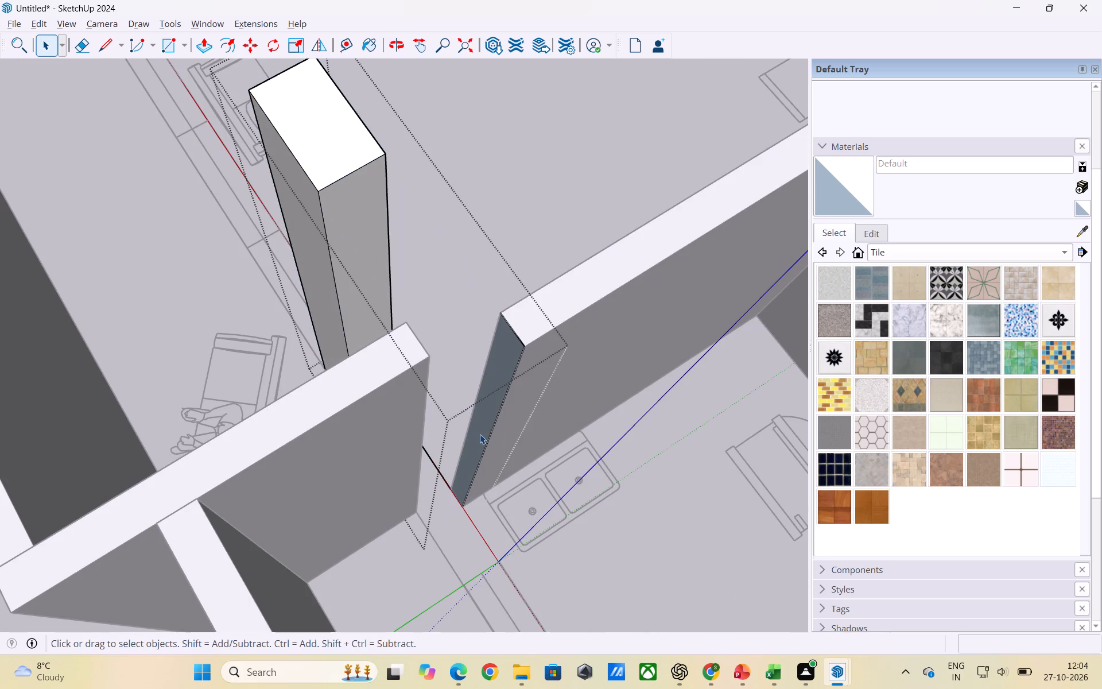
click(483, 427)
key(p)
click(483, 427)
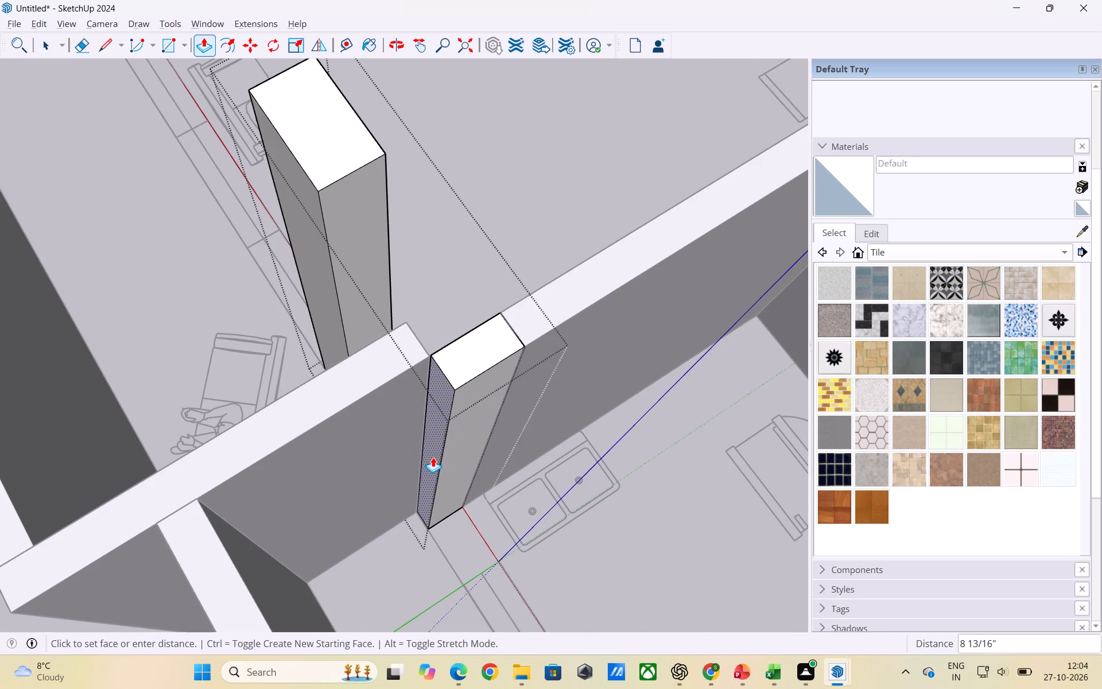
click(433, 457)
key(space)
click(588, 507)
scroll(512, 465, down, 3)
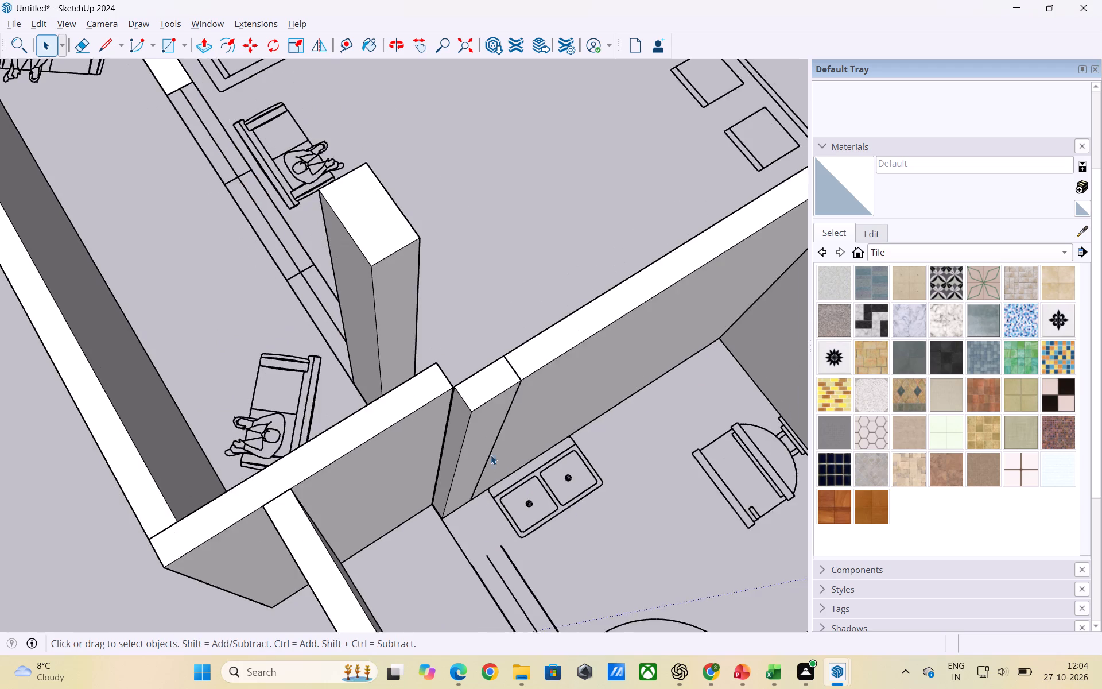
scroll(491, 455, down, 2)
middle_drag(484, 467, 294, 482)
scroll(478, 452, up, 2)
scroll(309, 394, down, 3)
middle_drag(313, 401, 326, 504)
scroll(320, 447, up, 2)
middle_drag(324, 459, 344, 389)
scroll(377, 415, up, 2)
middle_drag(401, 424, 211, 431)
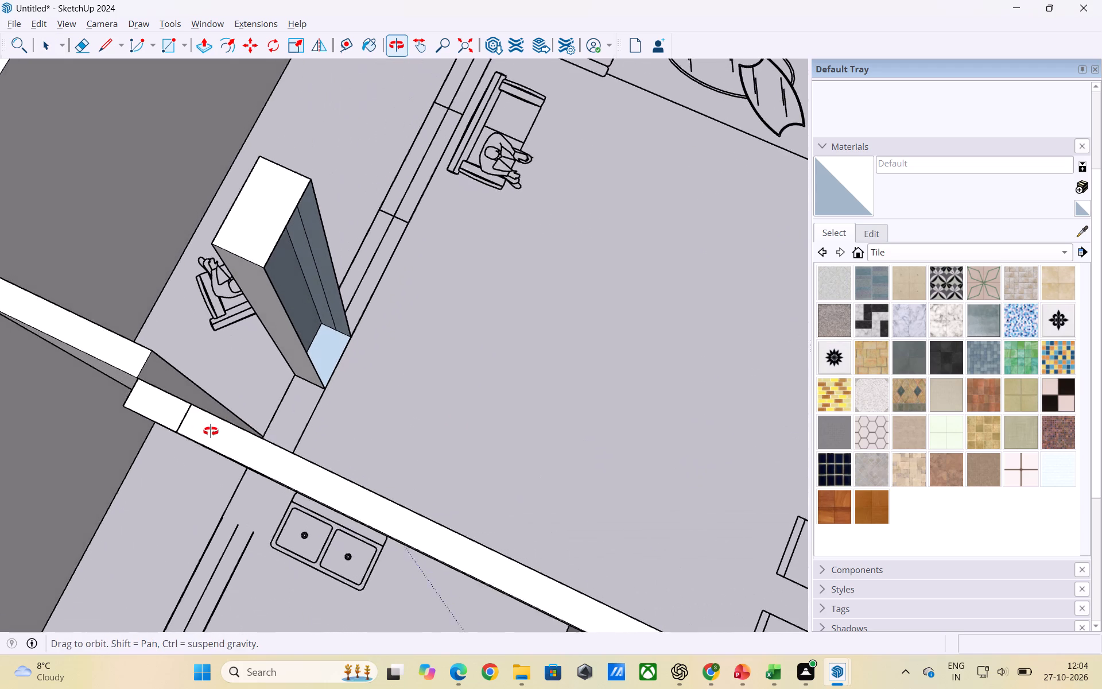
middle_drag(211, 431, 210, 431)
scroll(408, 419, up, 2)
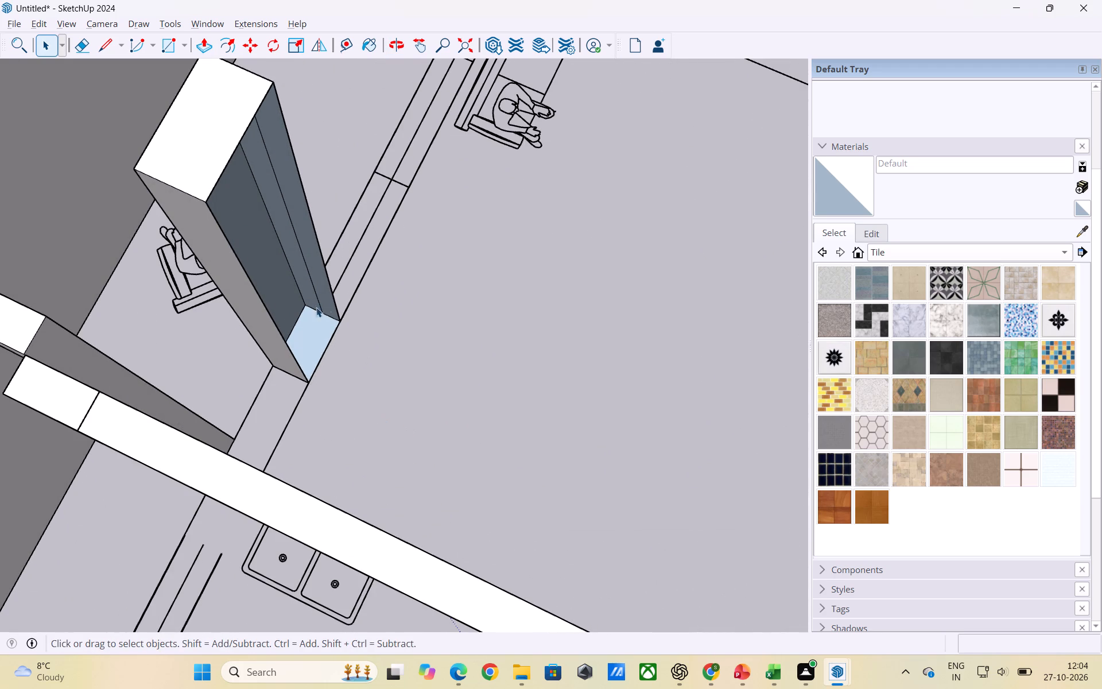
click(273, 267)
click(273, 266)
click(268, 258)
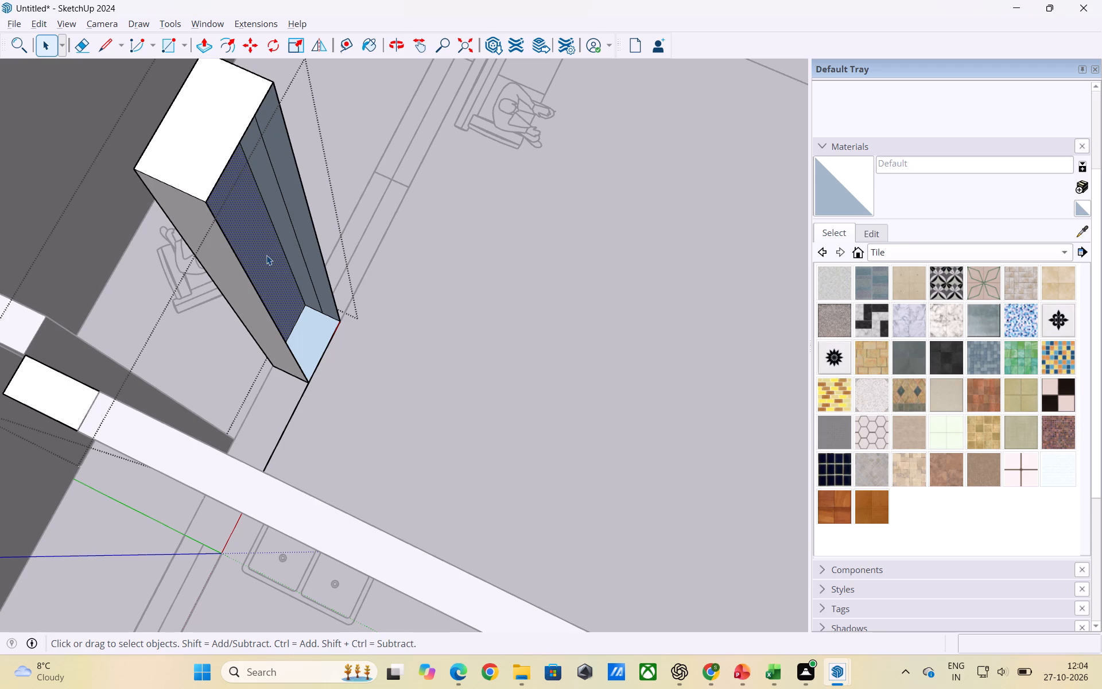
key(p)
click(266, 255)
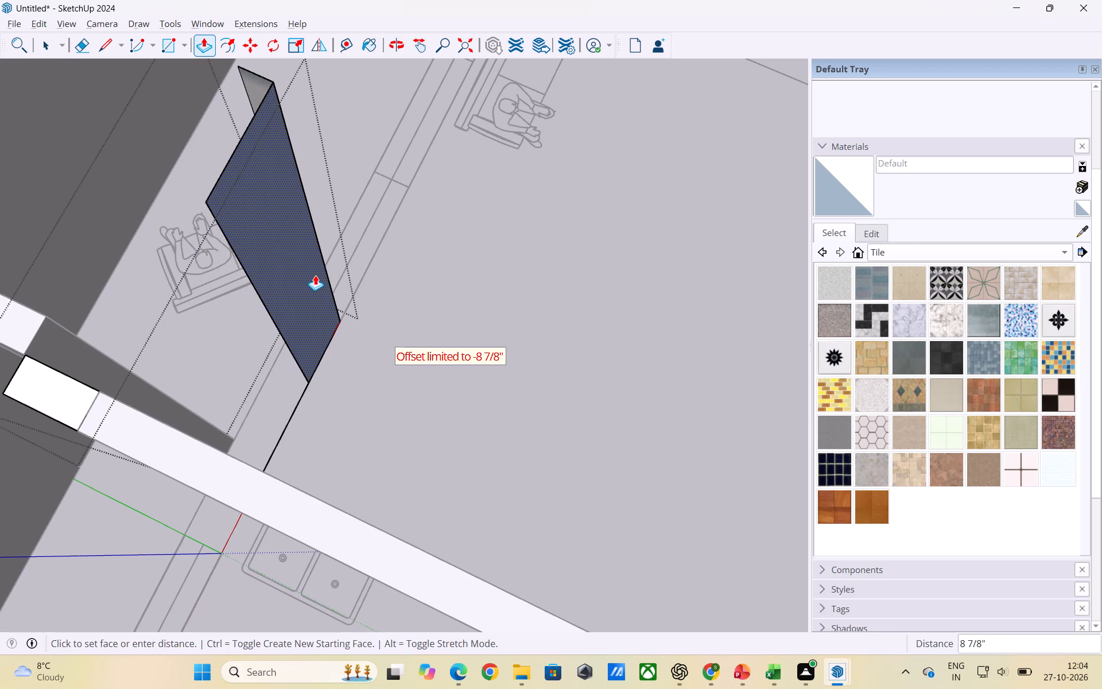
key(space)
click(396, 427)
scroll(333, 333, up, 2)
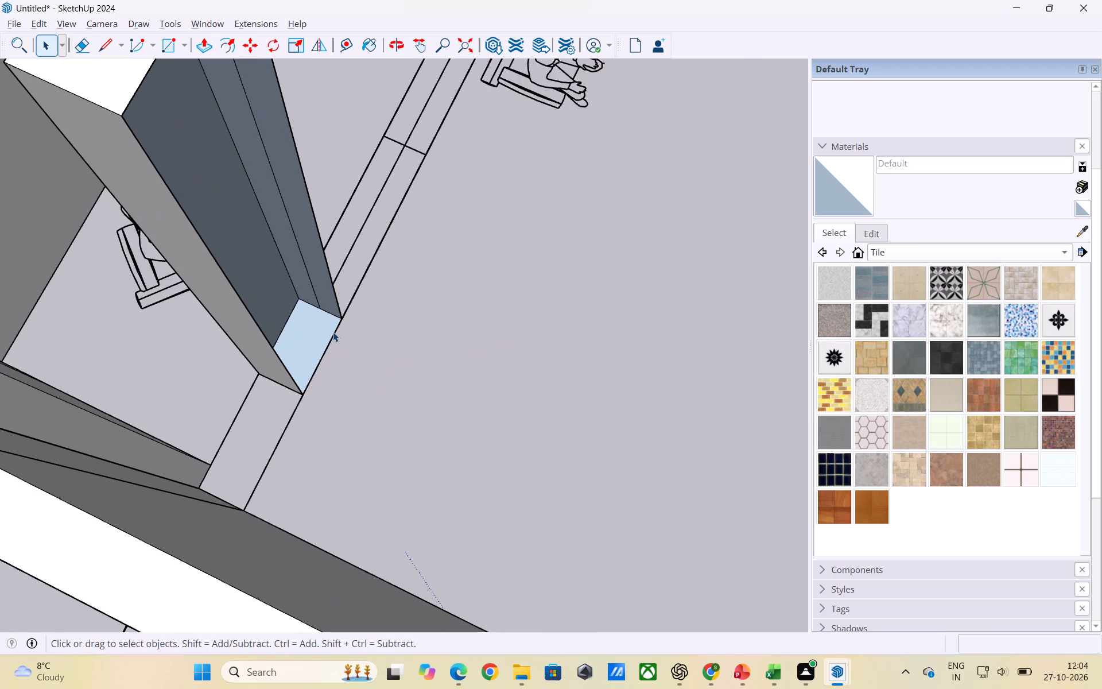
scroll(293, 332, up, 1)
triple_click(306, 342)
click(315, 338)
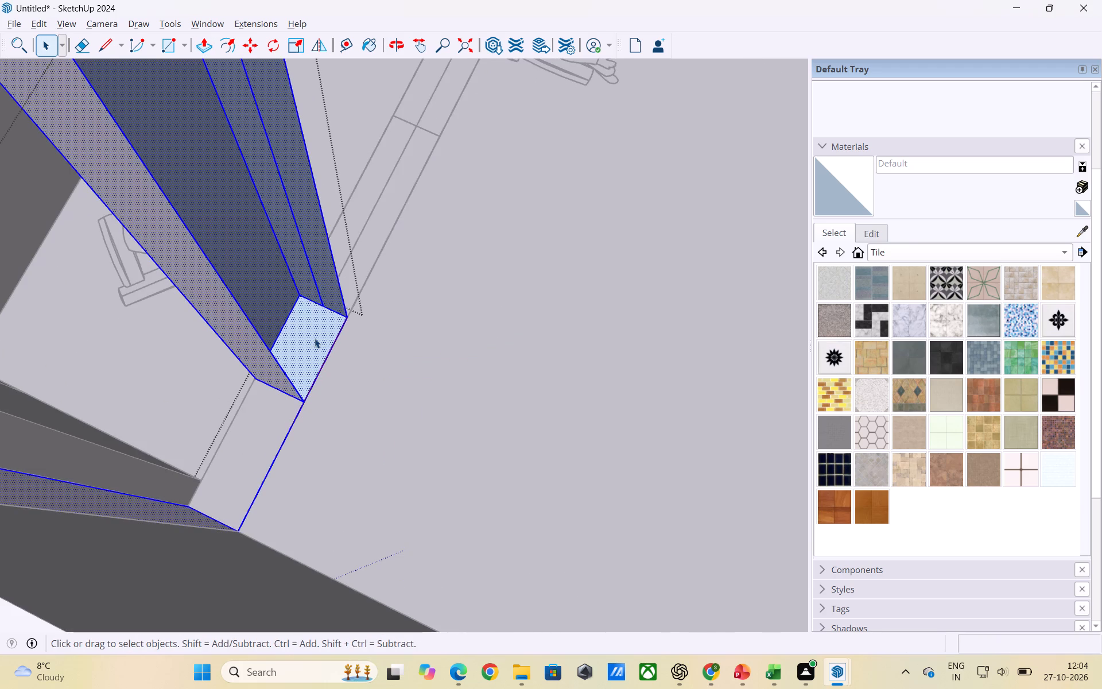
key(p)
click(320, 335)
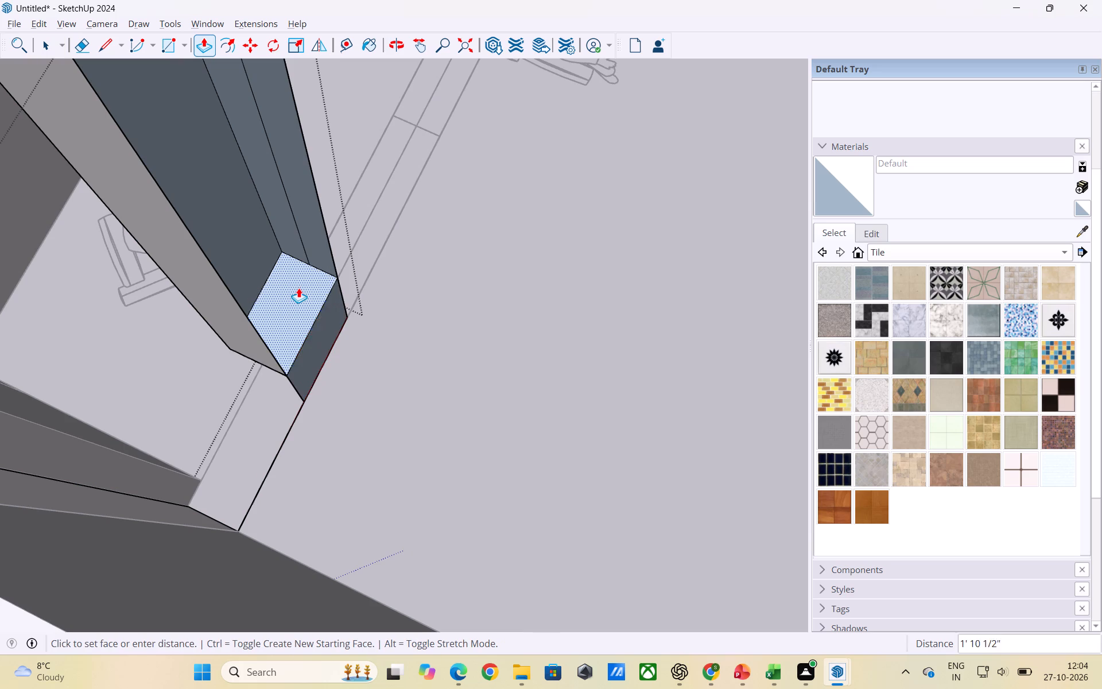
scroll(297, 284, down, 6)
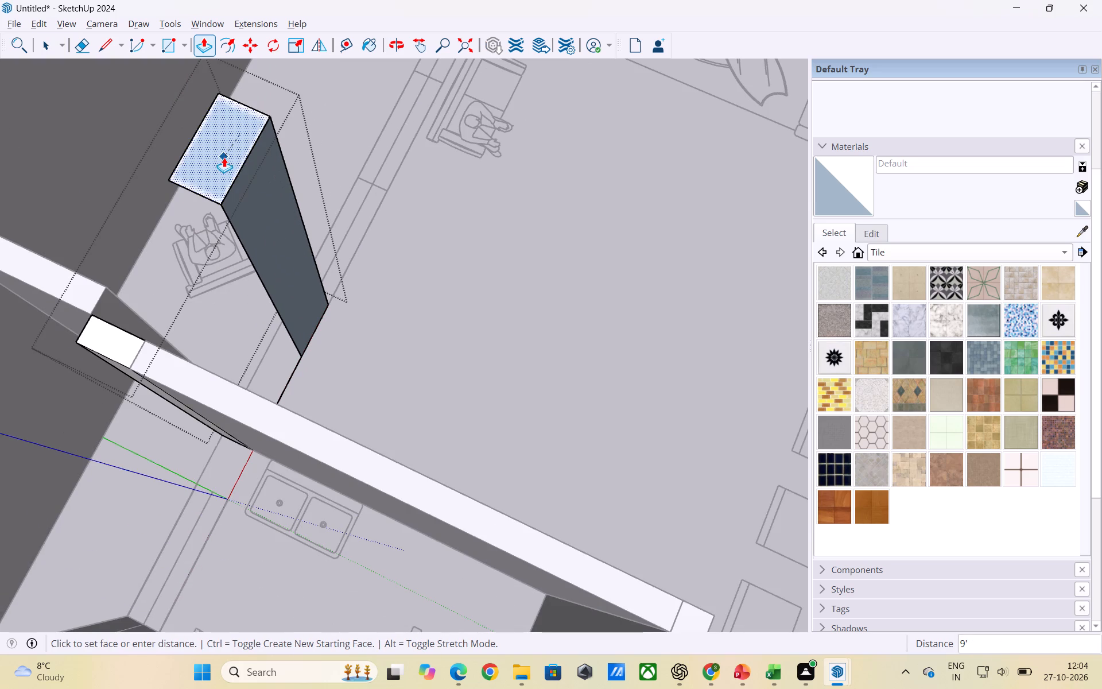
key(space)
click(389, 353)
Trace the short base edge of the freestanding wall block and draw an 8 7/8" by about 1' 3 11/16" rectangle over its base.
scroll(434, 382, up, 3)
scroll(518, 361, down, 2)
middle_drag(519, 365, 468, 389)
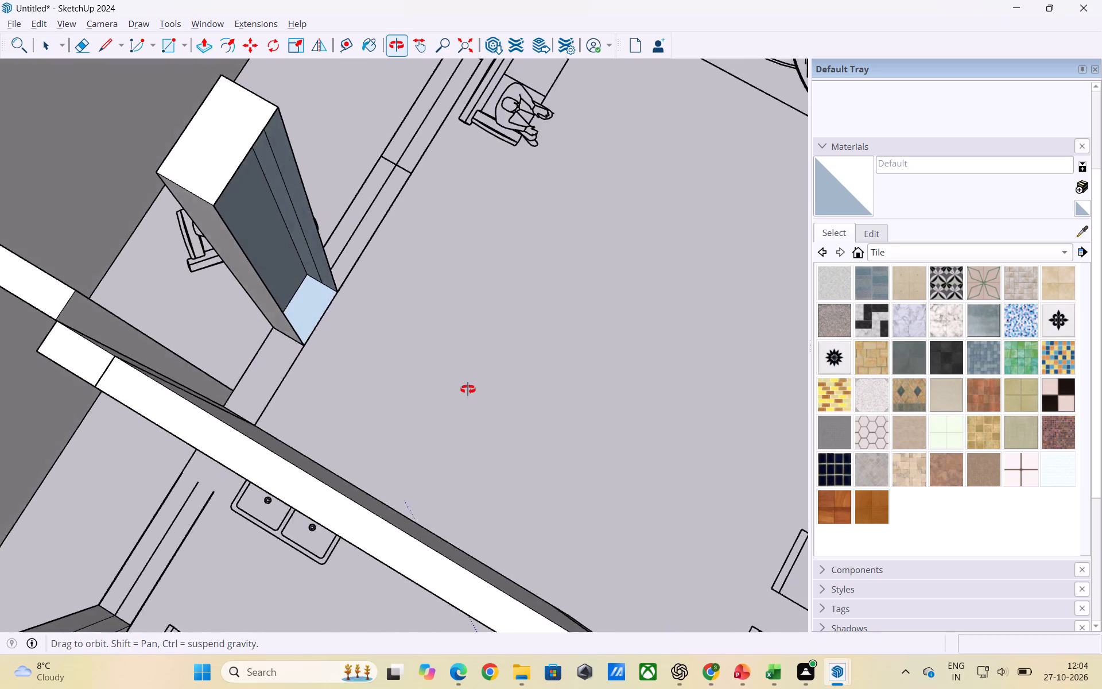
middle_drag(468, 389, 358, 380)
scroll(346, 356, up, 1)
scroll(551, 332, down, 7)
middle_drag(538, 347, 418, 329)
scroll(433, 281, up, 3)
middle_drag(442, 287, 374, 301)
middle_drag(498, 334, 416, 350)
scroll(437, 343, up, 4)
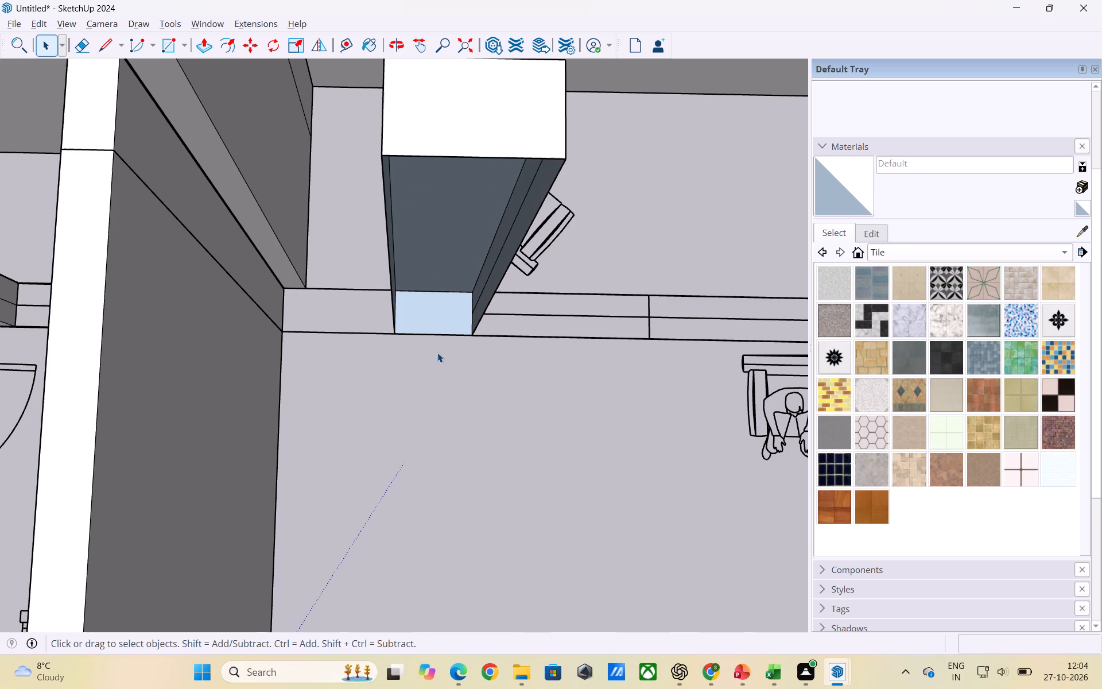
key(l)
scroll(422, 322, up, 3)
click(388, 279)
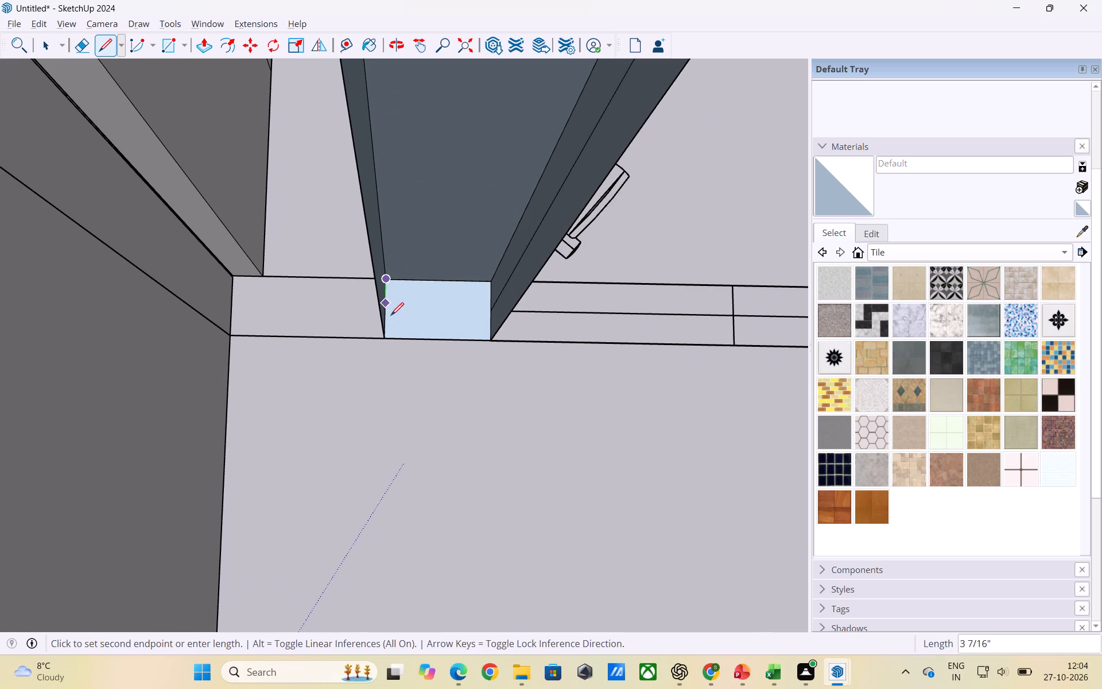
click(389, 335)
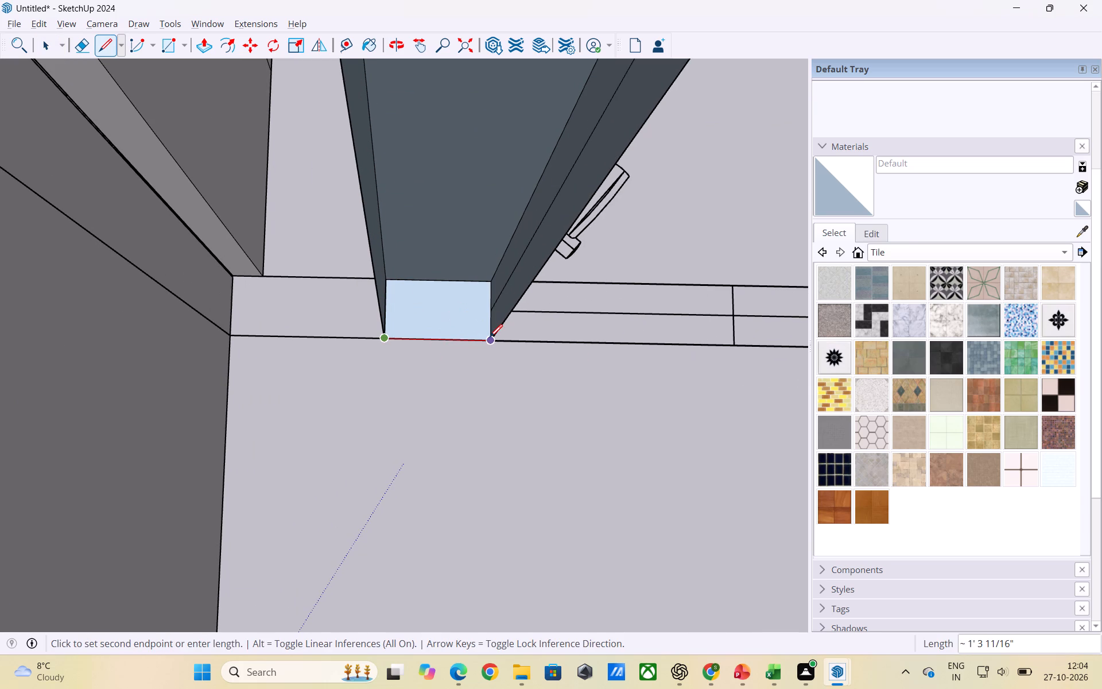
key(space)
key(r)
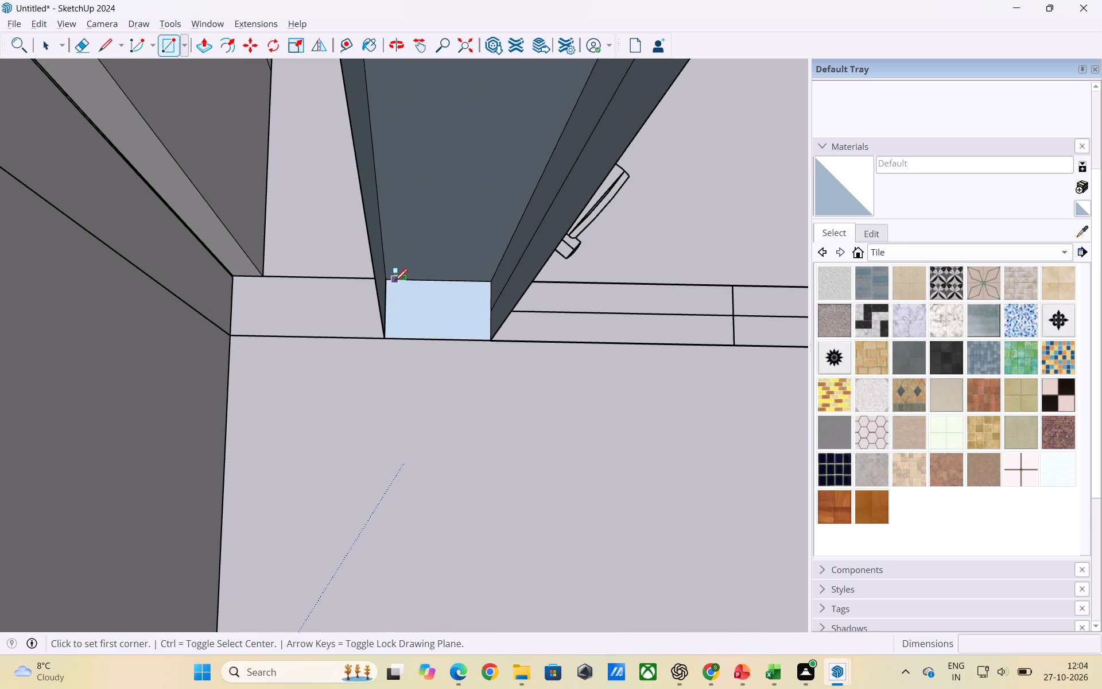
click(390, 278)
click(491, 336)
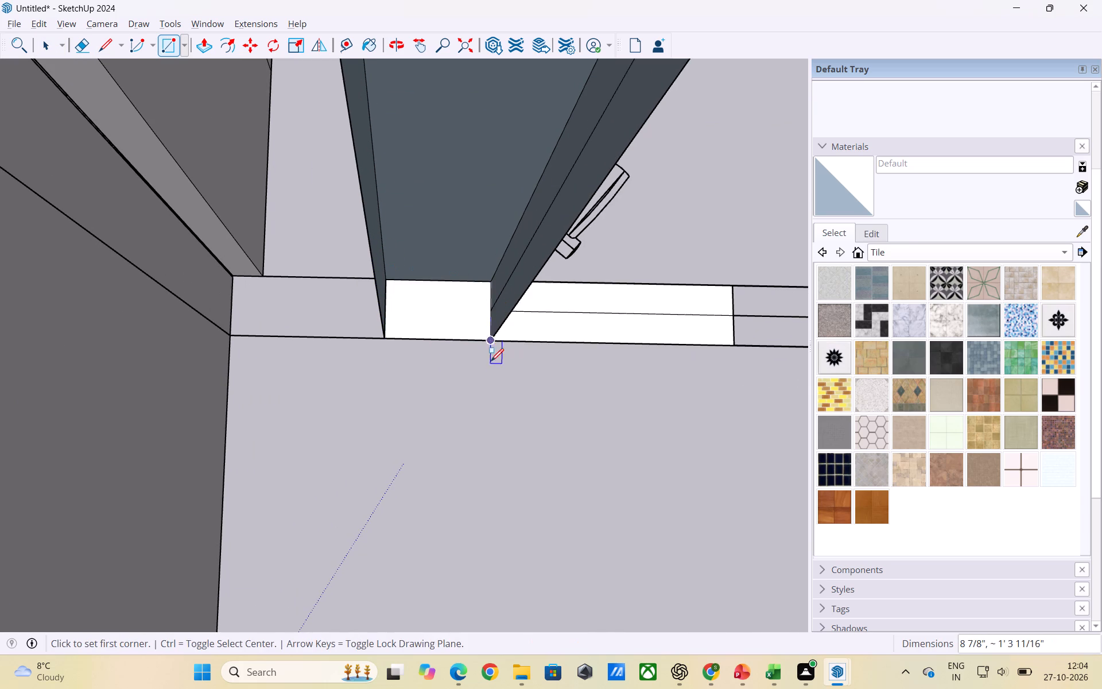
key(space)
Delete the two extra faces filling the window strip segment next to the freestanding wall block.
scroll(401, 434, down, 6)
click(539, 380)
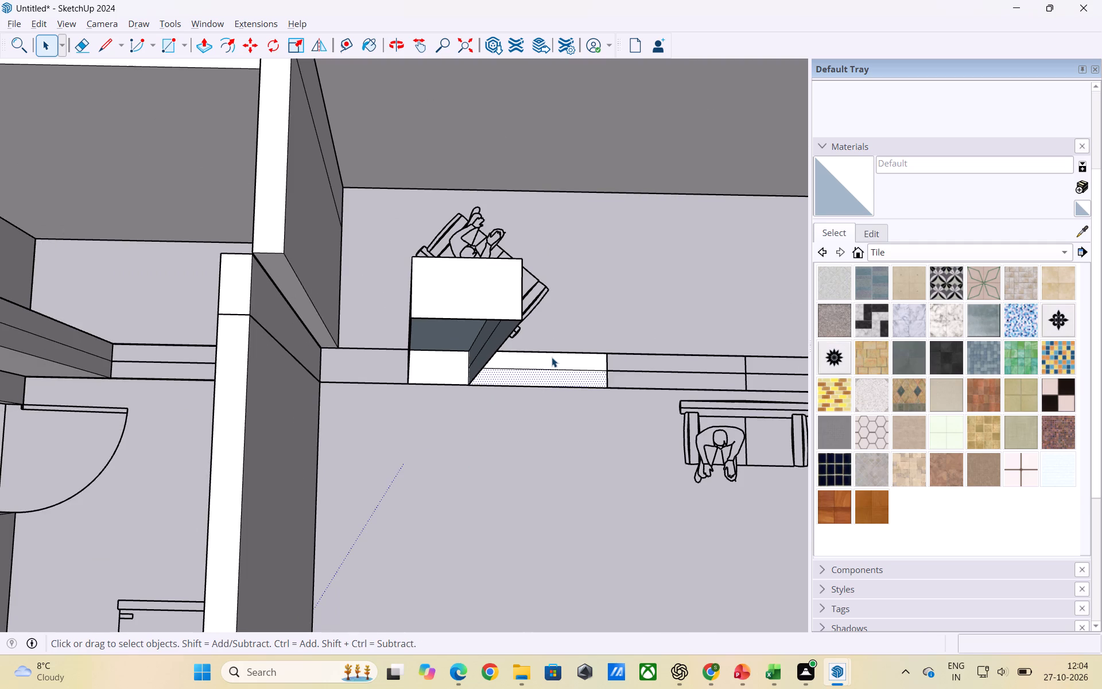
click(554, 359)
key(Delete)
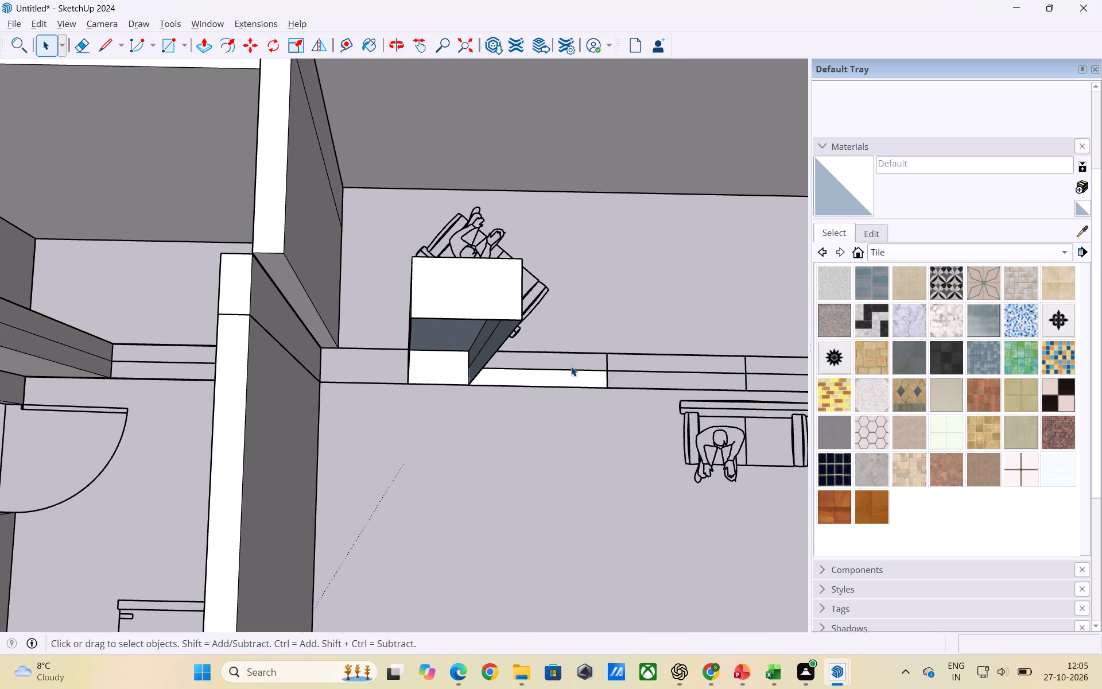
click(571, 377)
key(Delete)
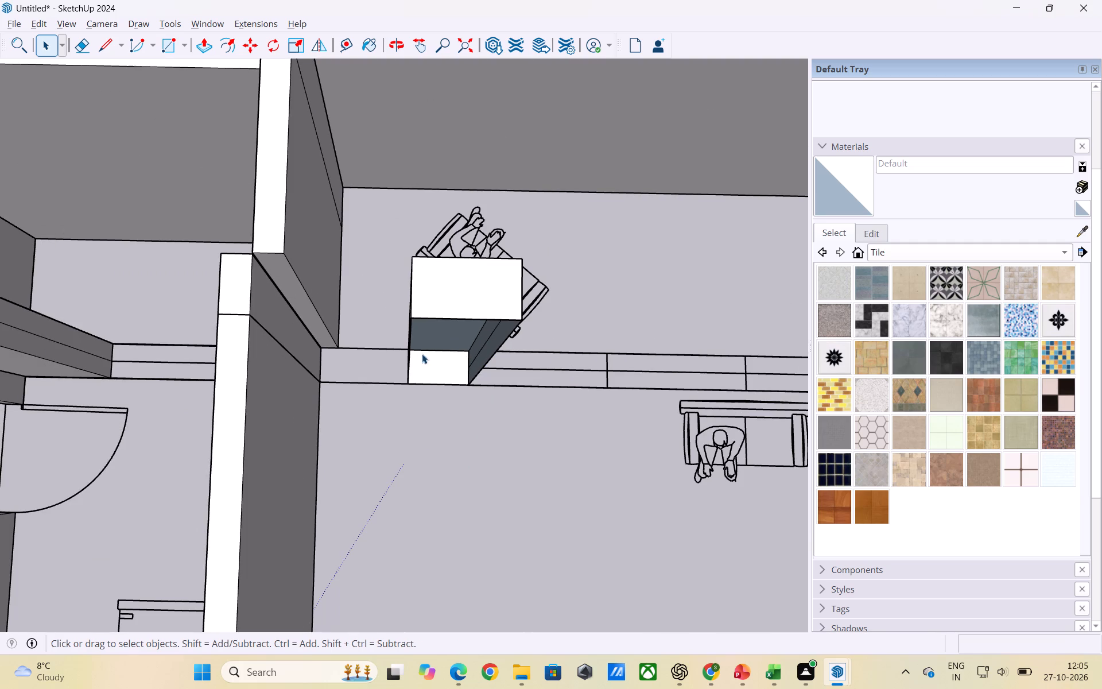
Inside the wall group, delete the side faces, top face and upright edges of the freestanding block between living room and balcony.
scroll(415, 308, down, 1)
middle_drag(435, 329, 438, 265)
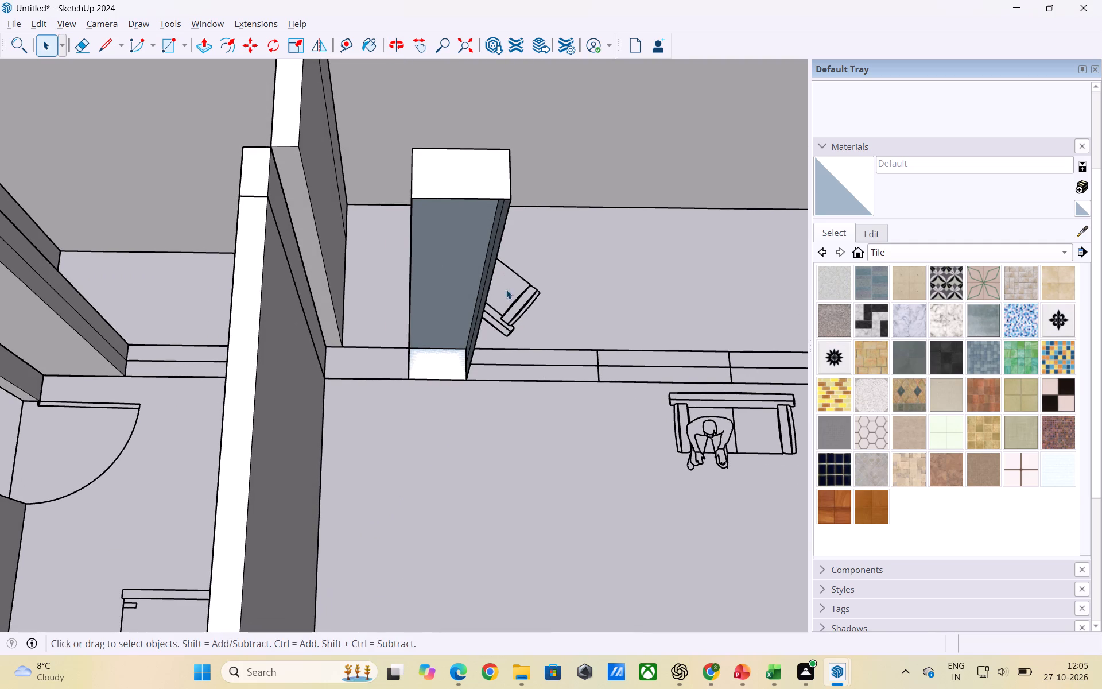
drag(492, 303, 422, 210)
double_click(422, 210)
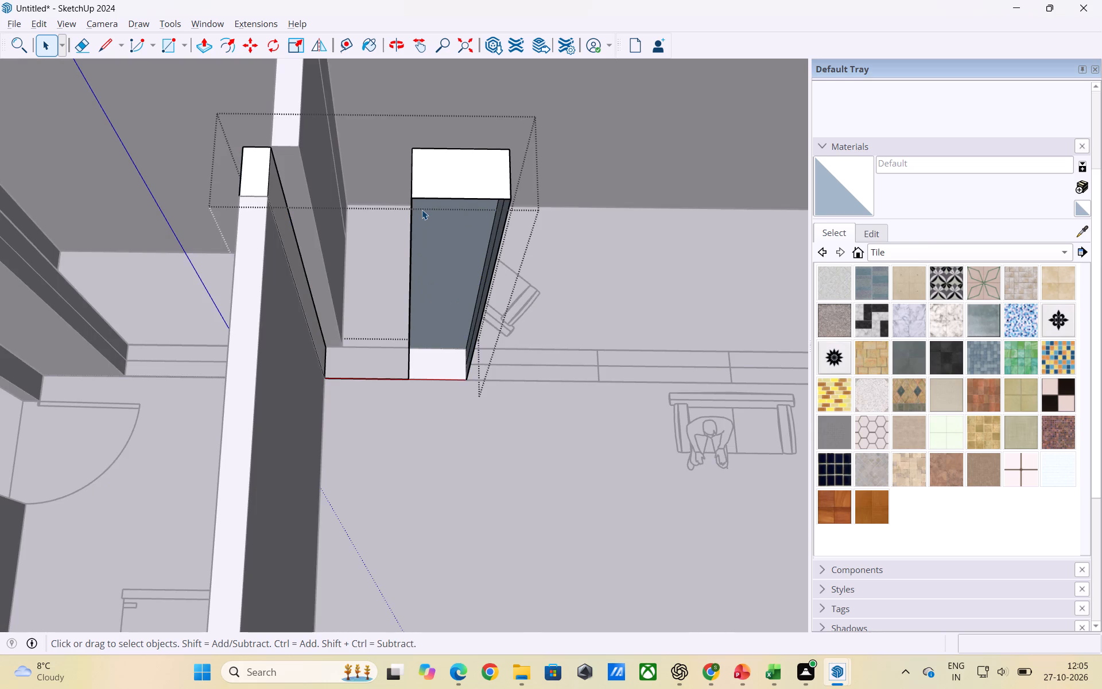
click(415, 207)
key(Delete)
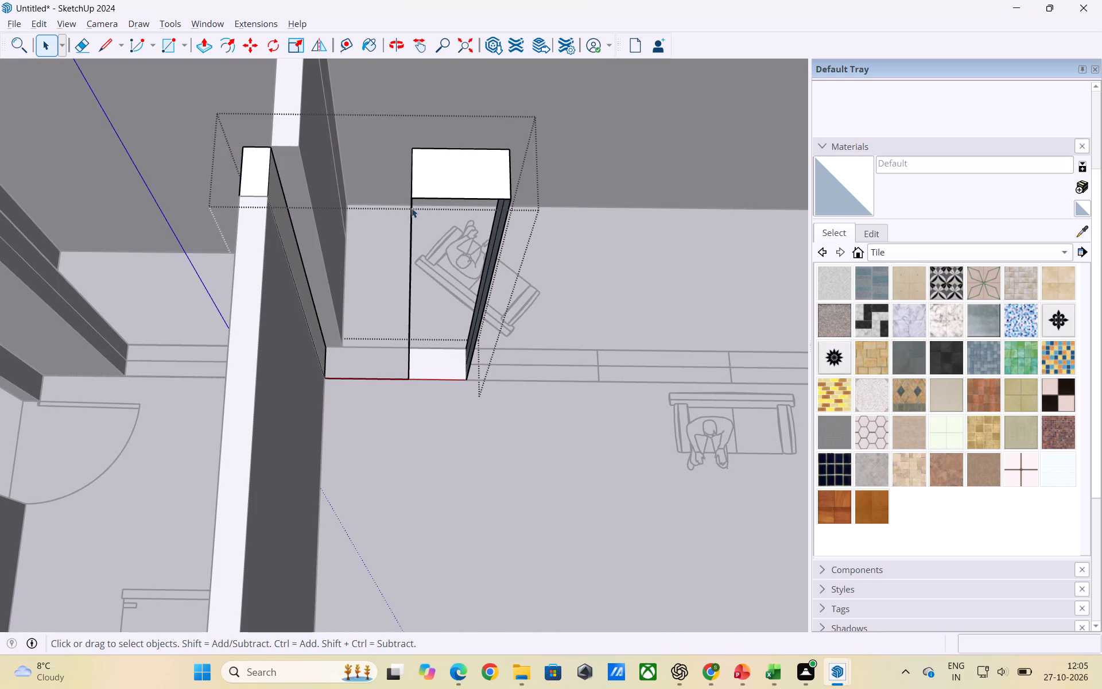
click(415, 198)
key(Delete)
click(411, 214)
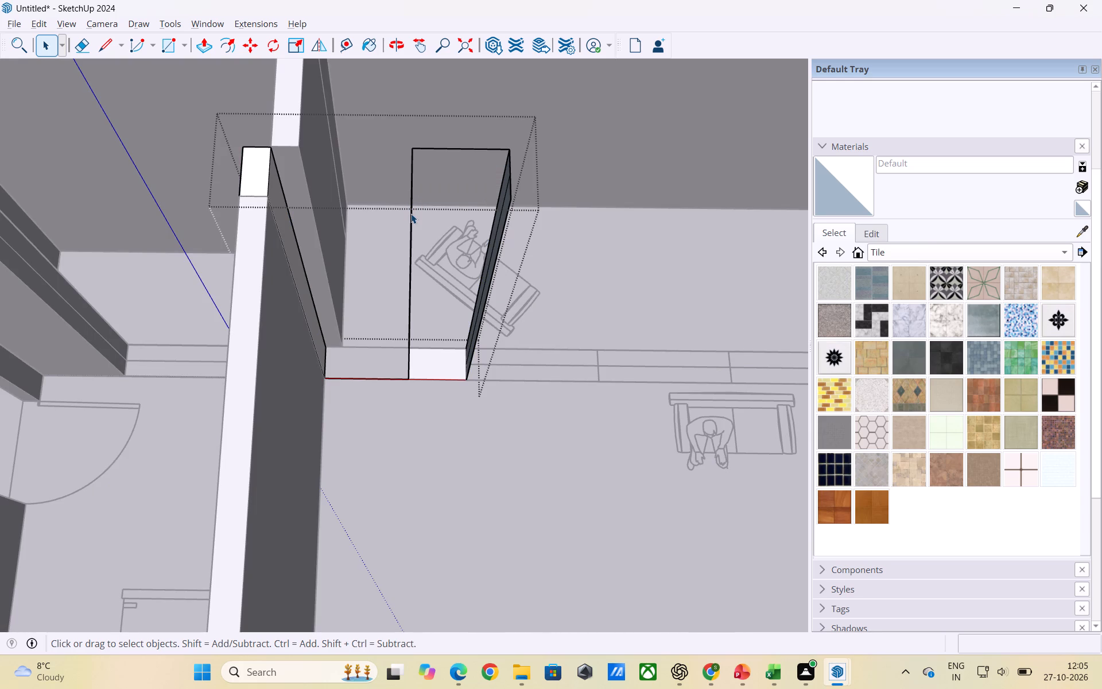
key(Delete)
click(413, 153)
key(Delete)
drag(512, 247, 398, 188)
key(Delete)
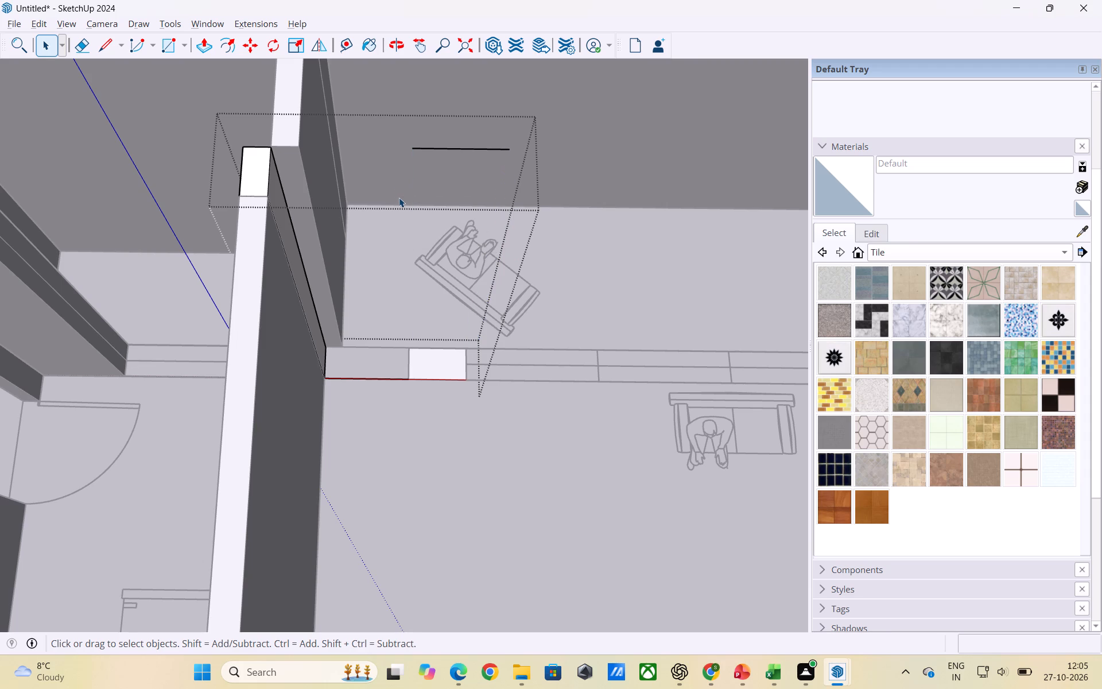
click(645, 244)
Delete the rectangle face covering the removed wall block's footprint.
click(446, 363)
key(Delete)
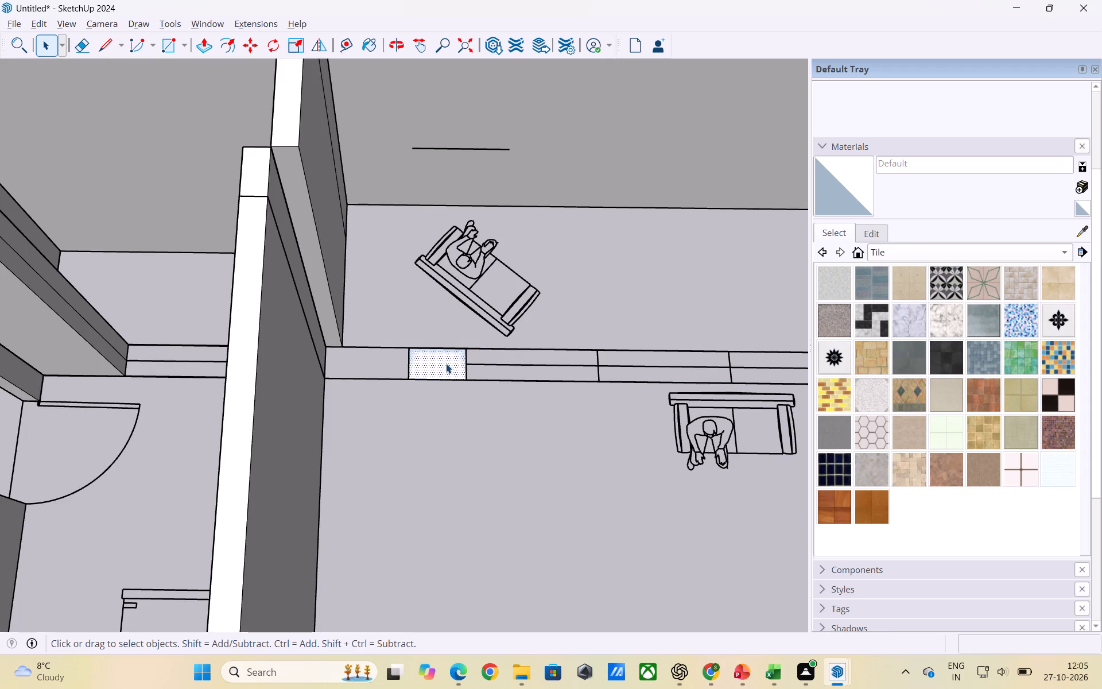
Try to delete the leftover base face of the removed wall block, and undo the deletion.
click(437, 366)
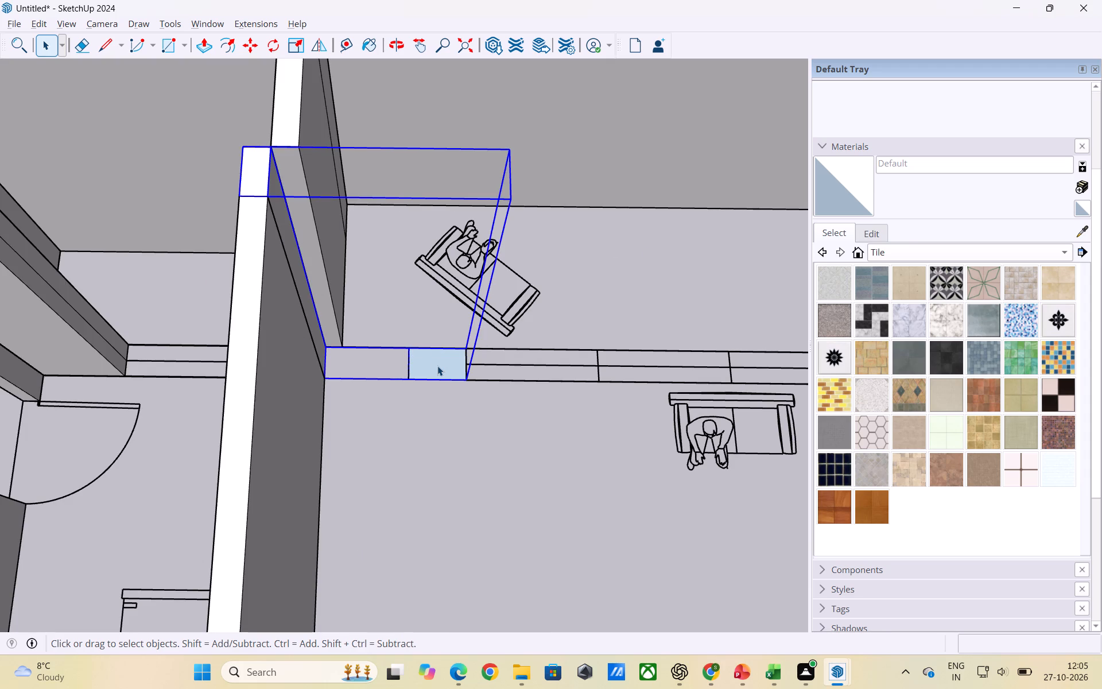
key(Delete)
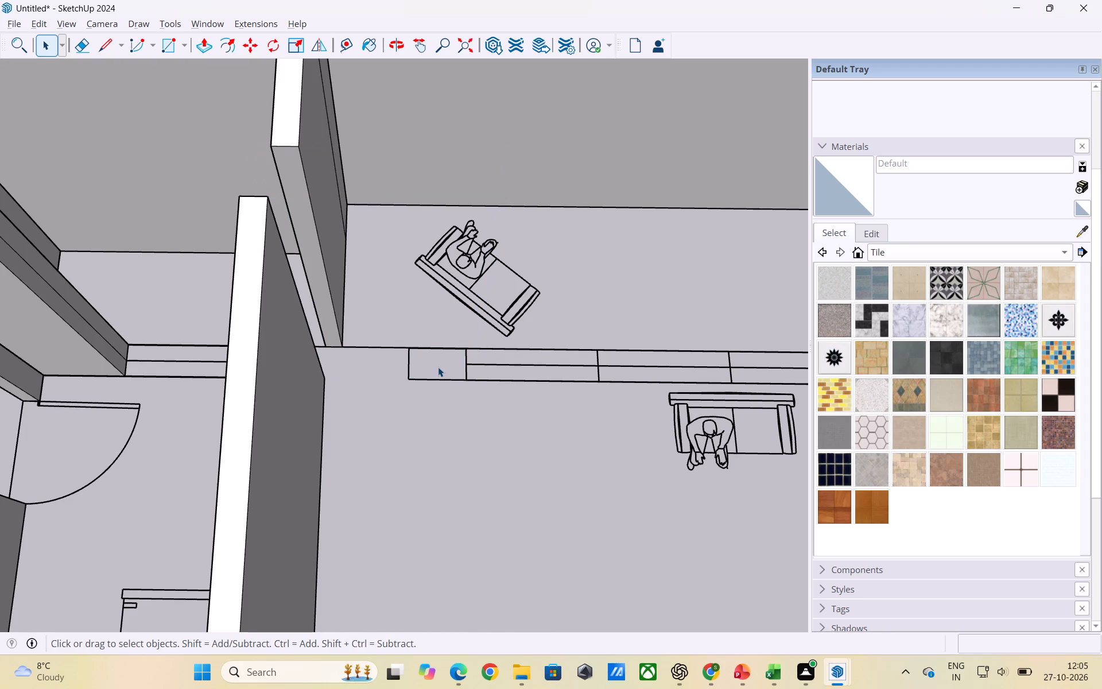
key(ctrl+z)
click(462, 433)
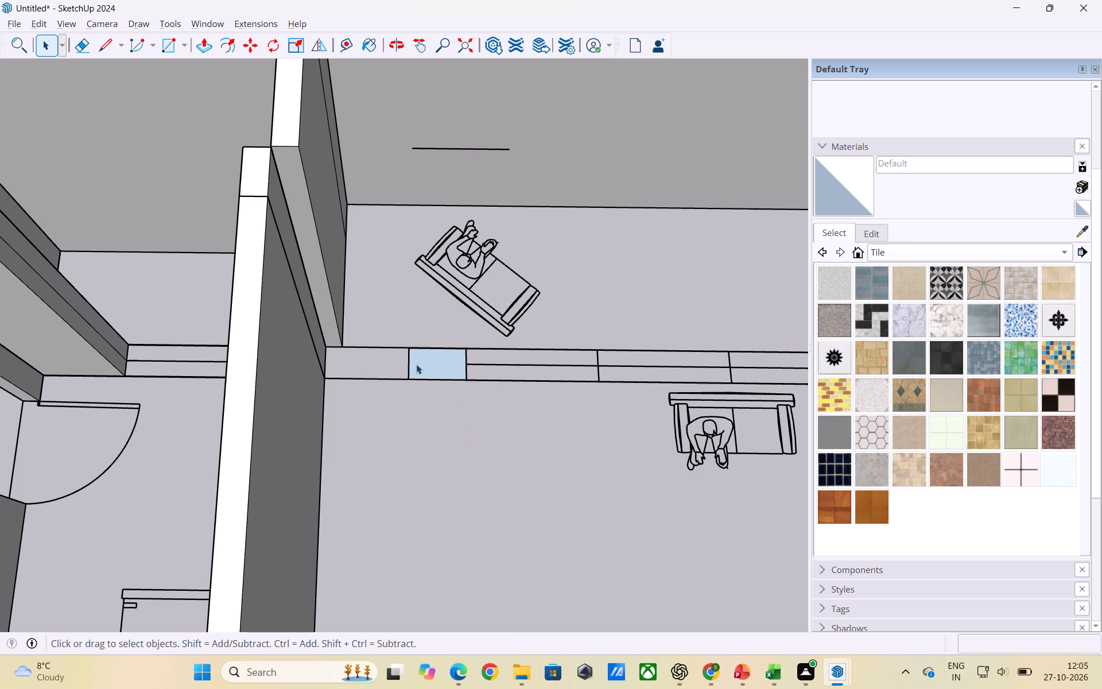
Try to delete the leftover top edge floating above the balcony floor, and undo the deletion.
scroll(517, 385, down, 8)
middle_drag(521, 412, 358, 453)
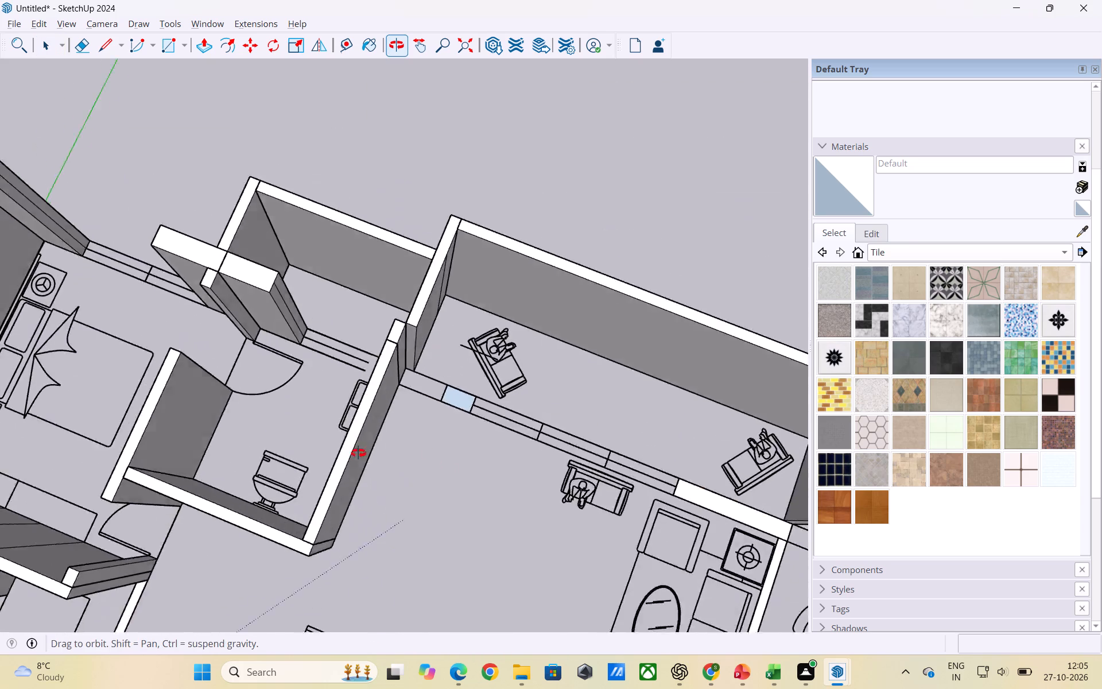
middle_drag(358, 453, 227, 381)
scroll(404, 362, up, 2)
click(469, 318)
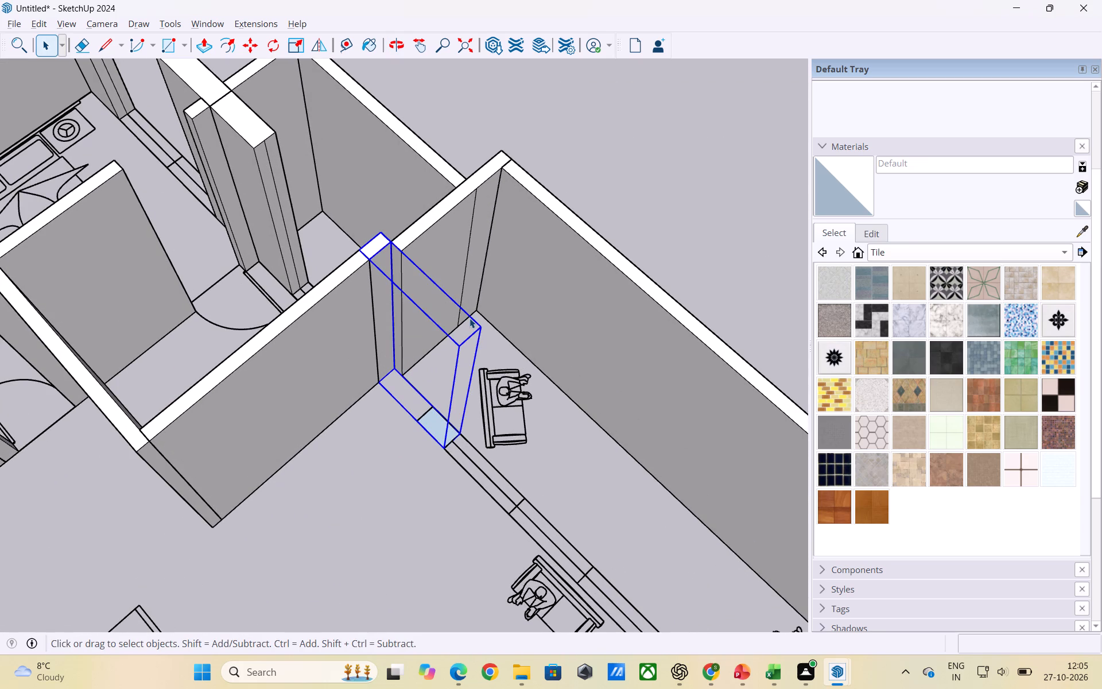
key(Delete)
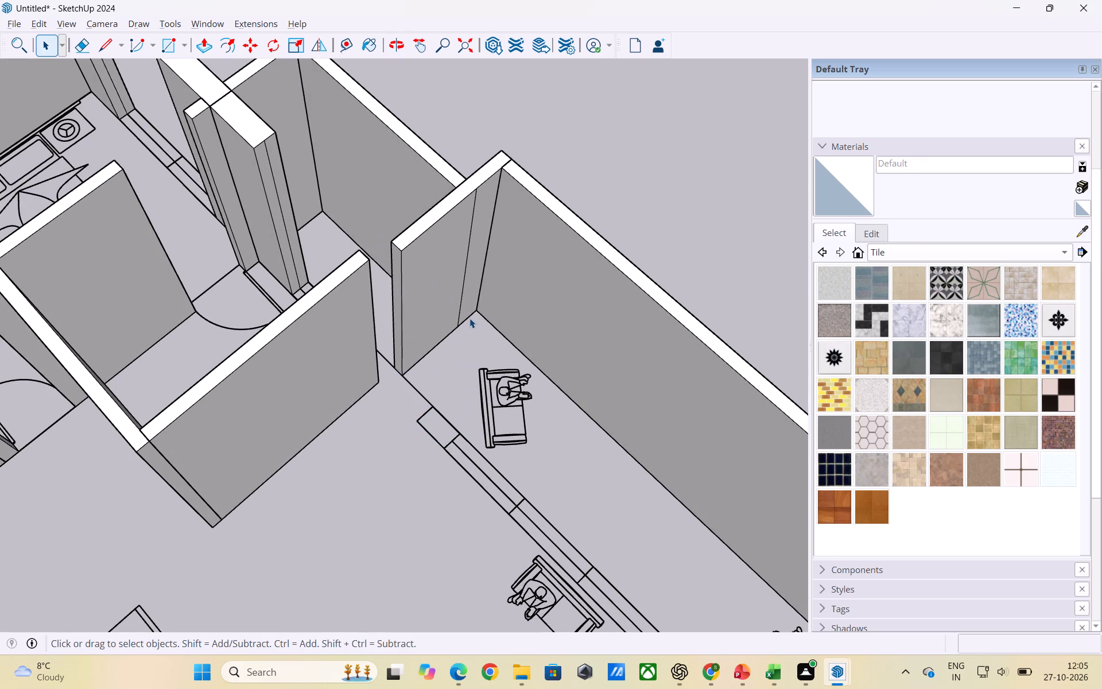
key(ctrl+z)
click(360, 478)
Inside the wall group, delete the leftover top edge of the removed wall block.
triple_click(472, 321)
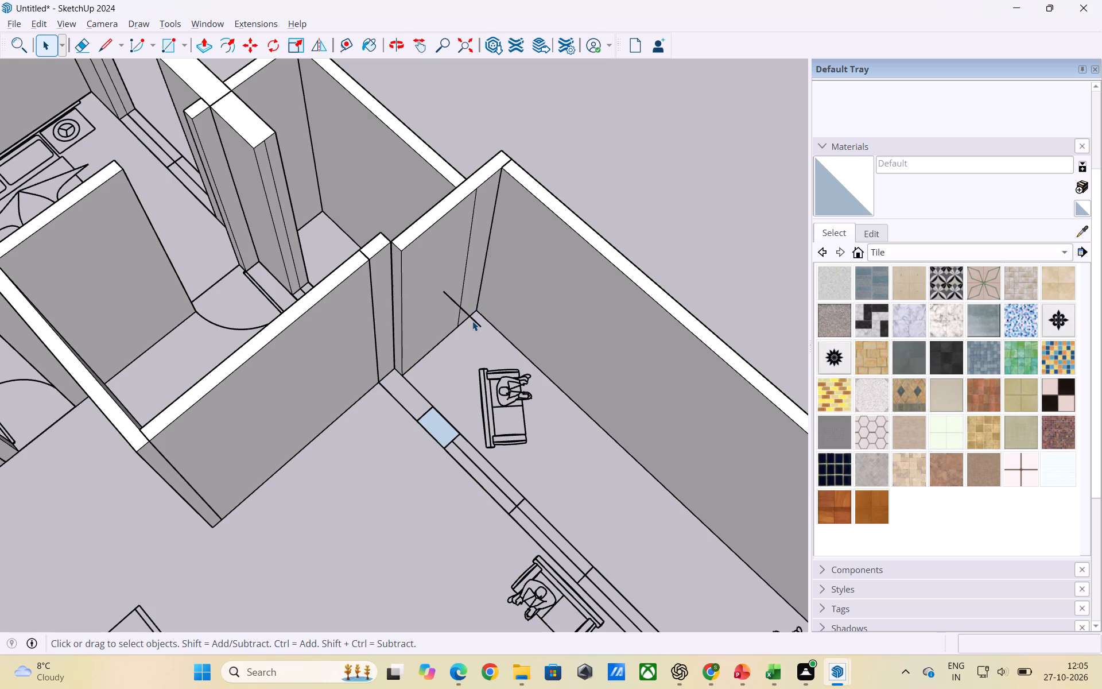
key(Delete)
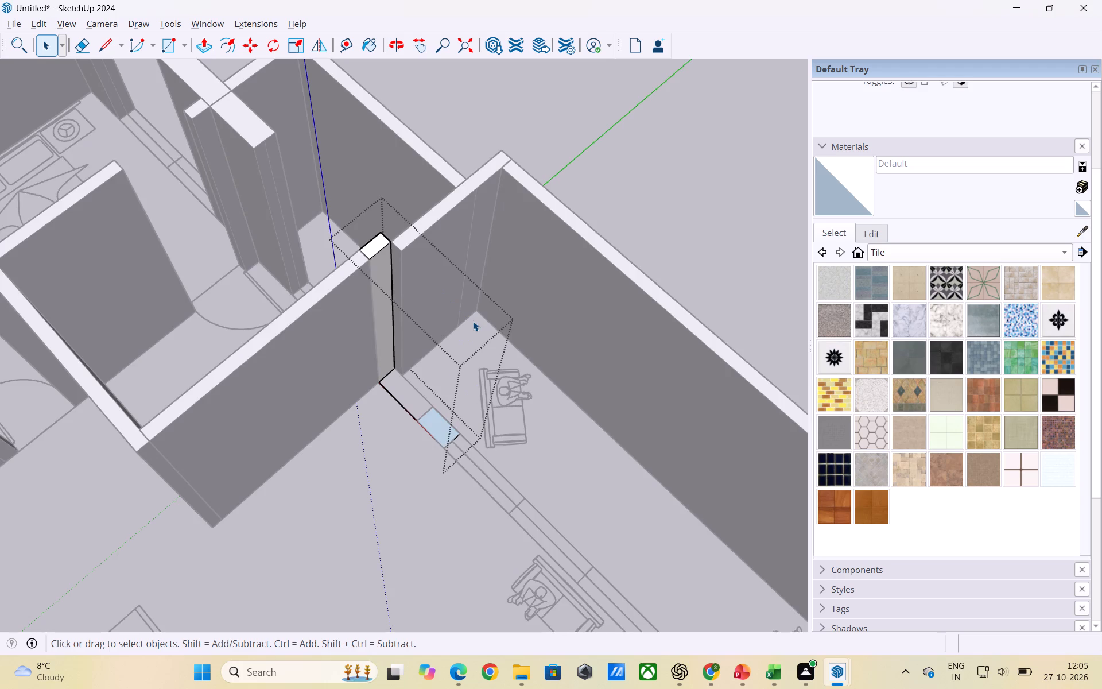
click(558, 466)
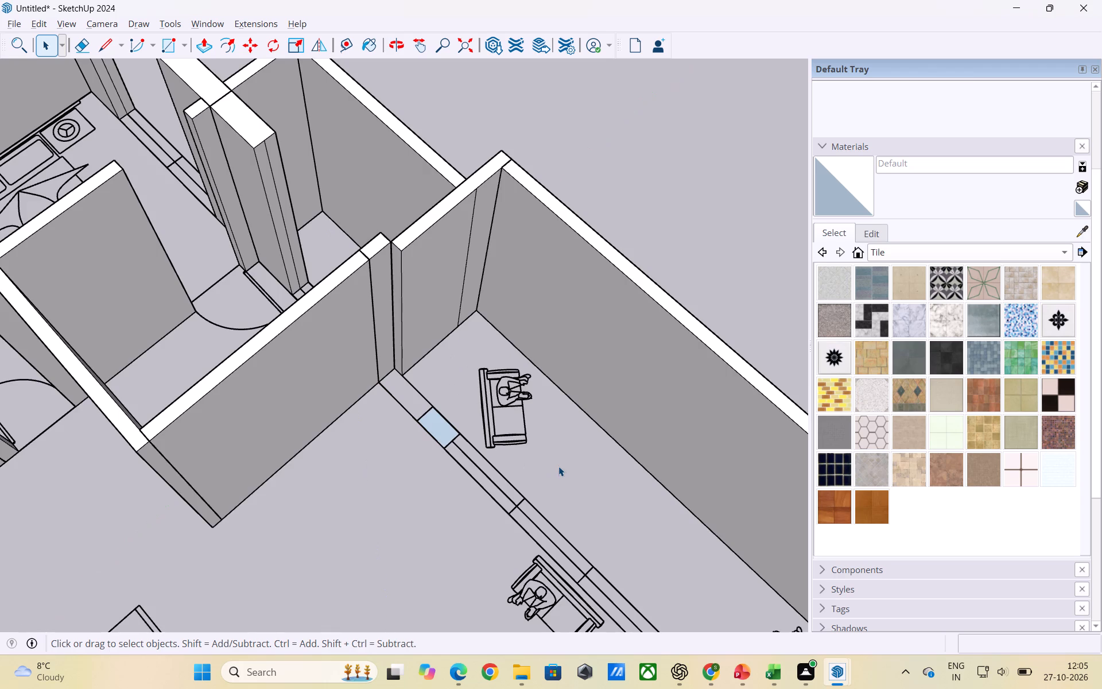
Inside the wall group, delete the leftover short edge crossing the base of the removed wall block.
click(425, 413)
key(Delete)
click(426, 413)
double_click(426, 413)
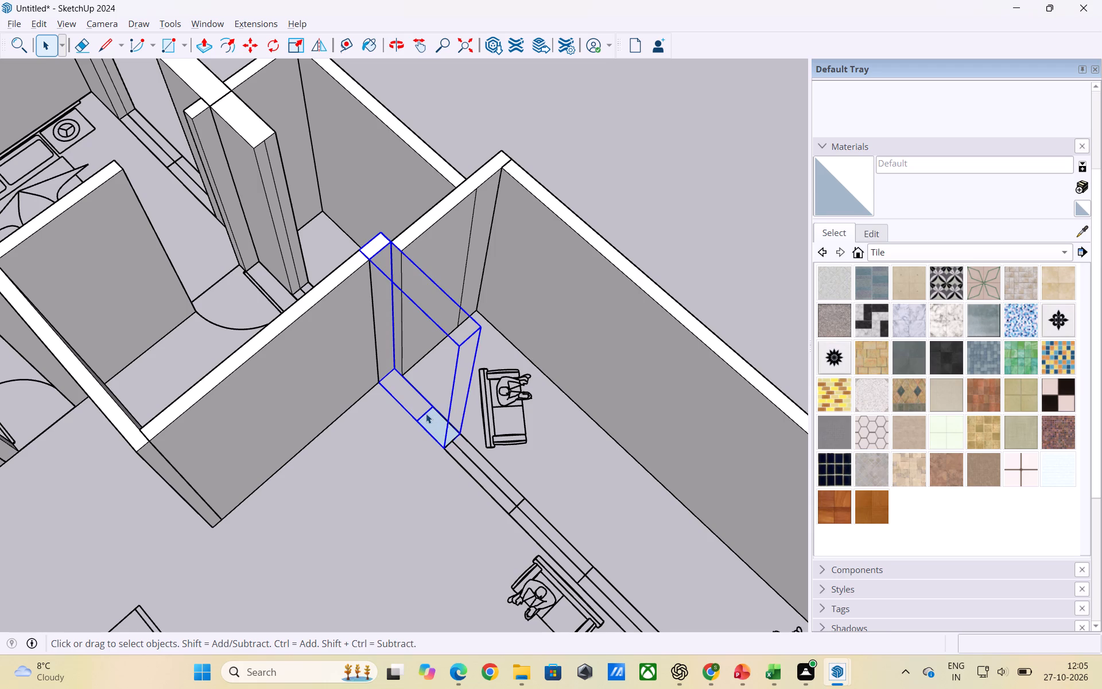
double_click(425, 414)
click(424, 415)
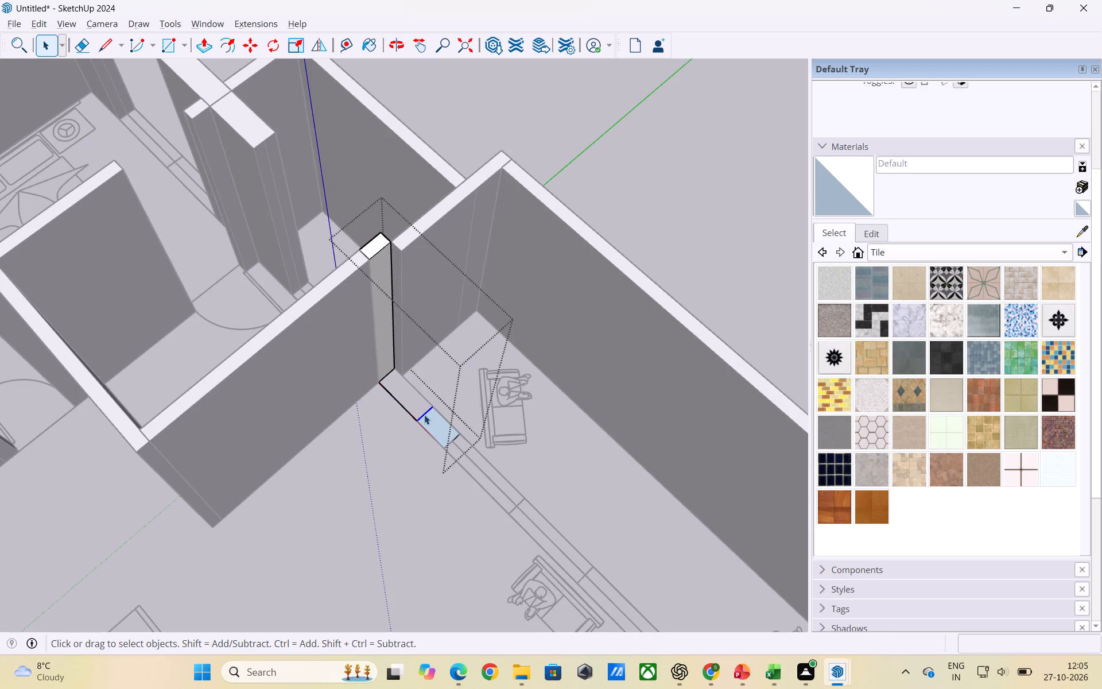
key(Delete)
click(395, 473)
Draw a rectangle about 3' 2 9/16" by 8 15/16" over the removed block's footprint, from the wall's base corner to the adjoining window strip.
scroll(460, 452, down, 4)
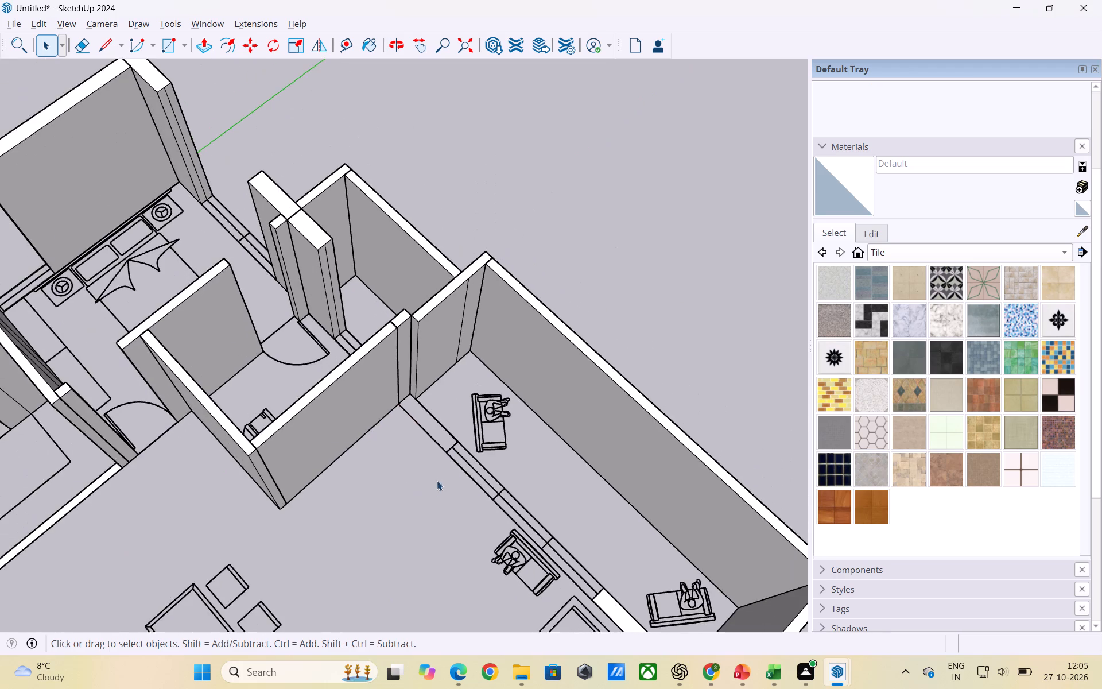
middle_drag(437, 481, 317, 420)
scroll(386, 396, up, 2)
middle_drag(393, 407, 494, 412)
scroll(443, 415, up, 2)
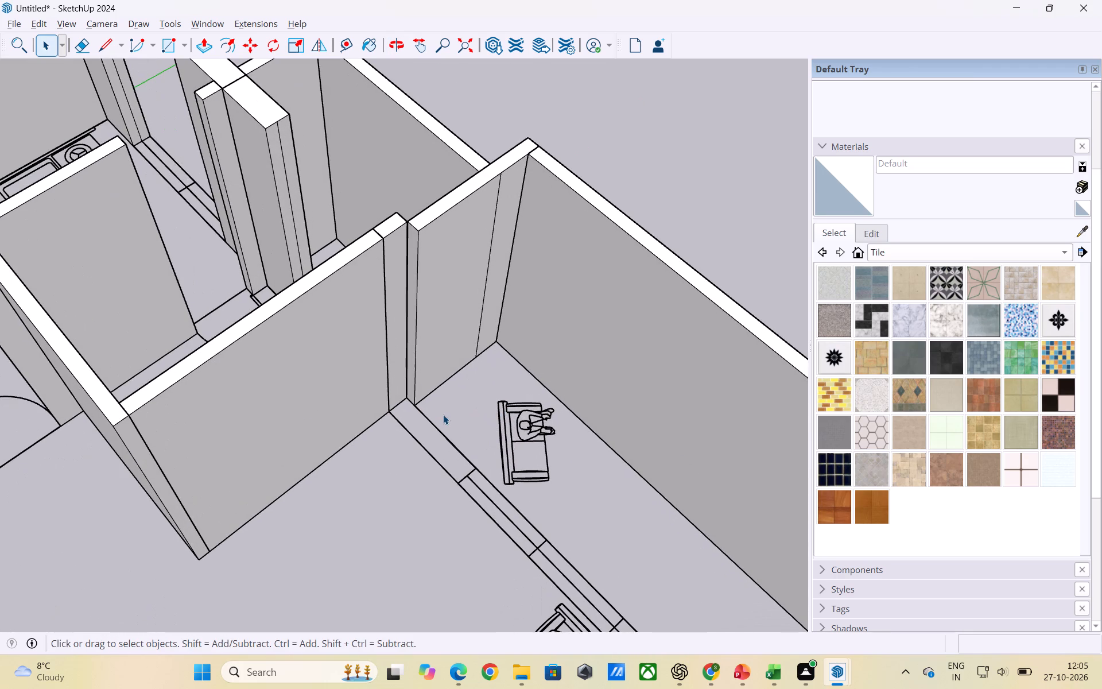
key(r)
scroll(416, 391, up, 5)
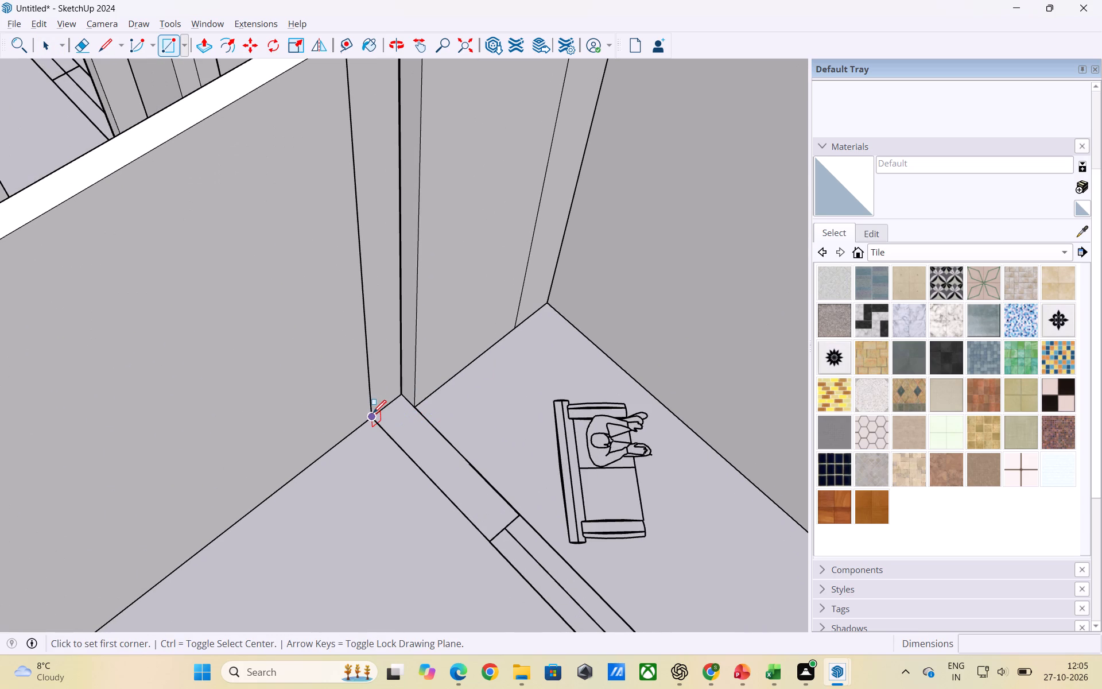
click(373, 413)
click(521, 514)
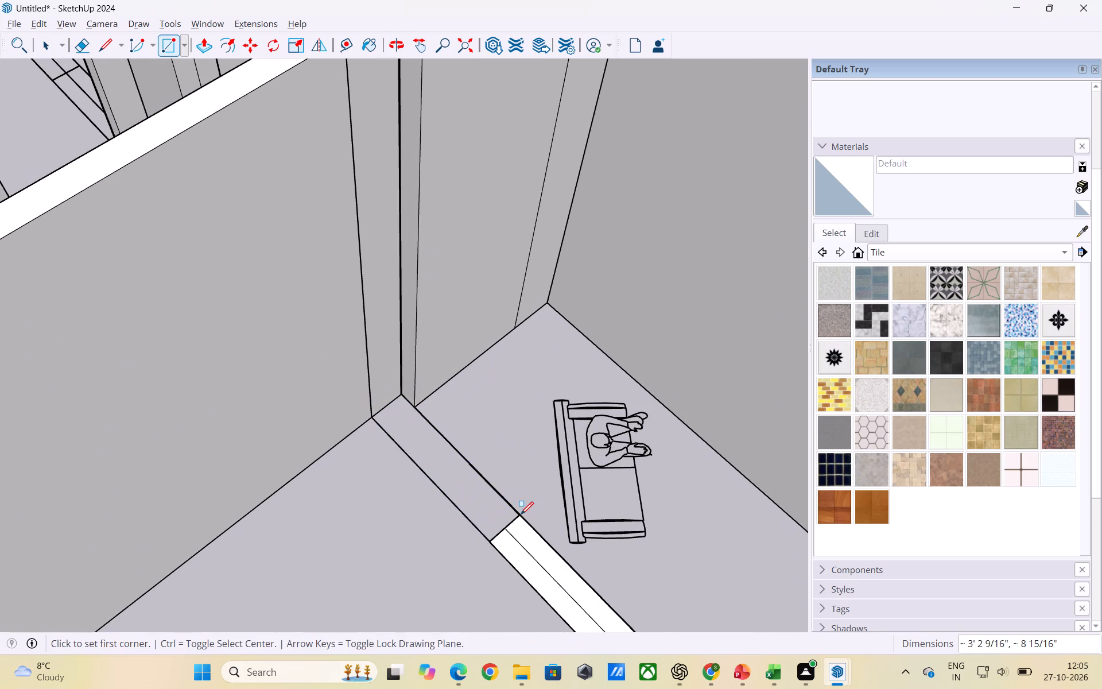
Delete the two narrow faces filling the window strip beyond the rectangle on the living room–balcony line.
key(space)
scroll(436, 495, down, 3)
click(505, 548)
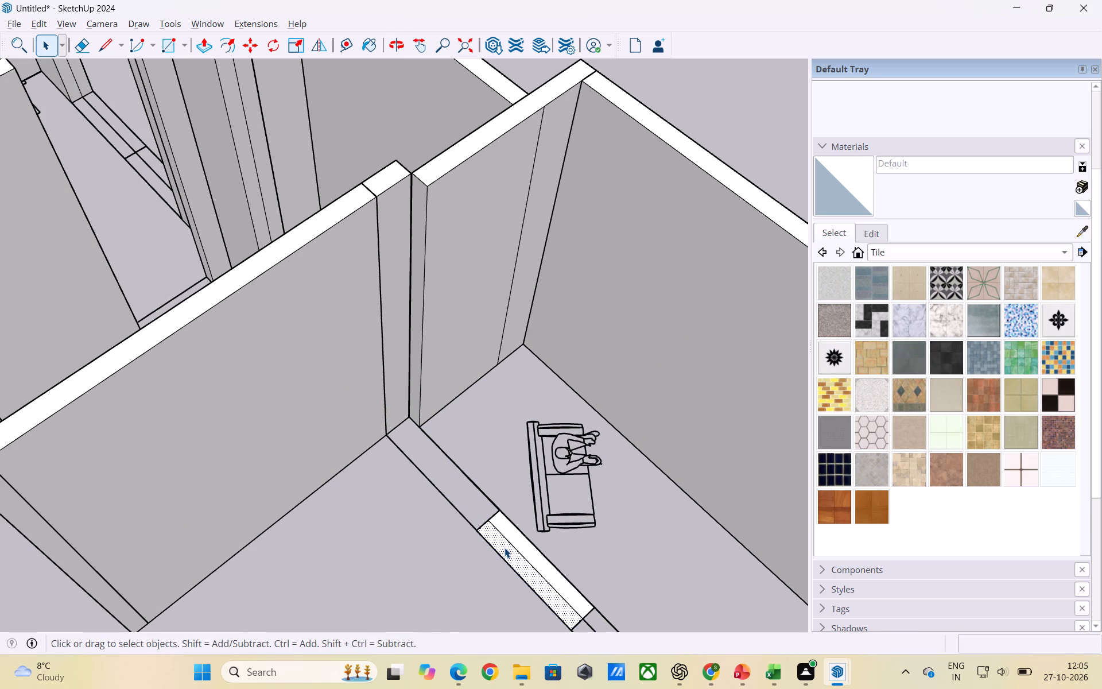
key(Delete)
click(527, 549)
key(Delete)
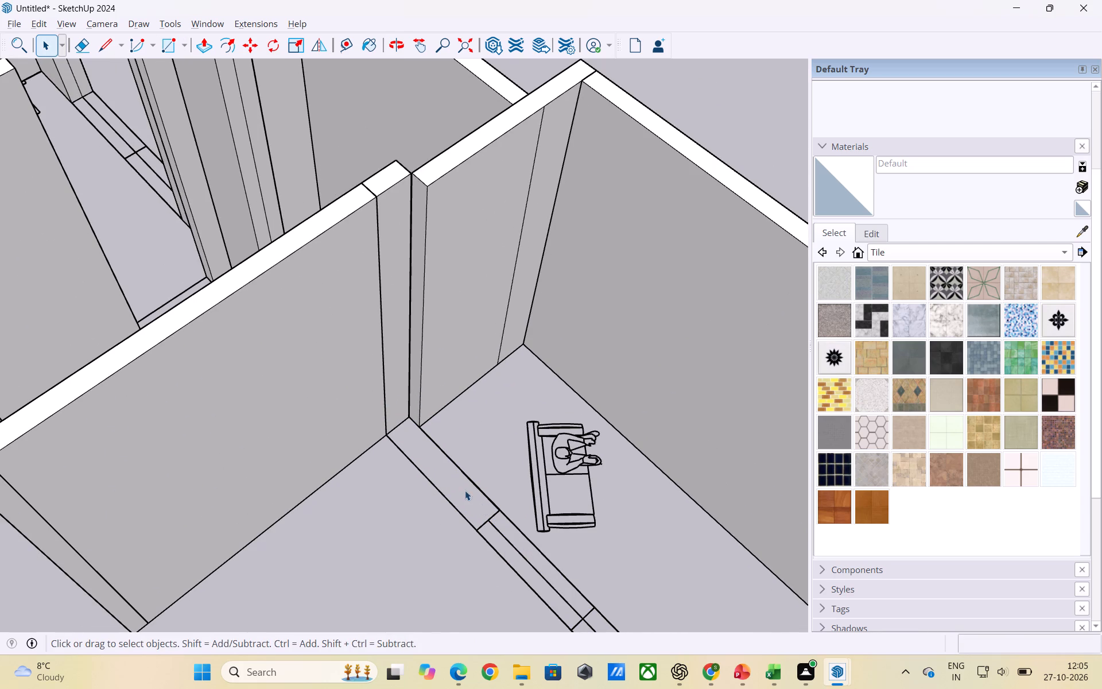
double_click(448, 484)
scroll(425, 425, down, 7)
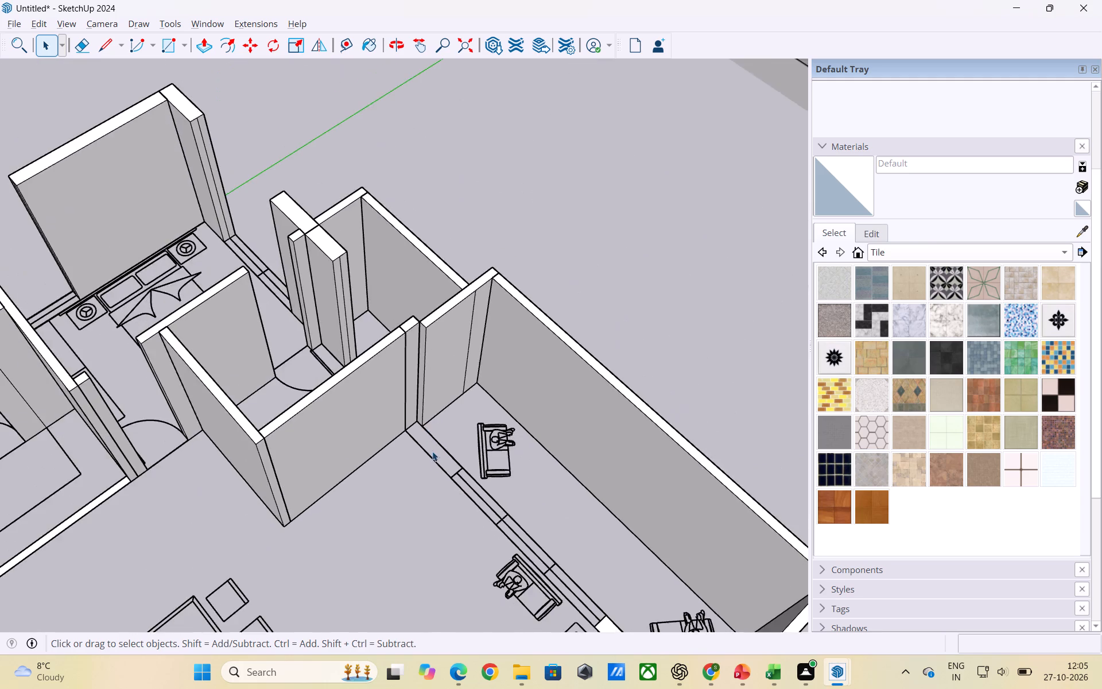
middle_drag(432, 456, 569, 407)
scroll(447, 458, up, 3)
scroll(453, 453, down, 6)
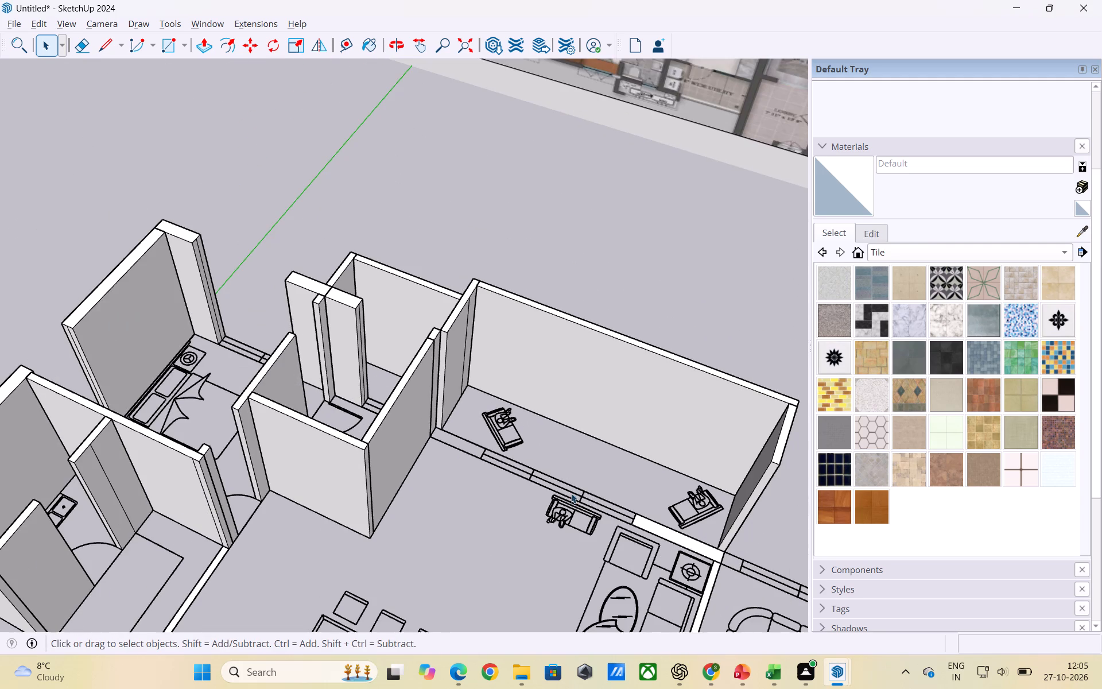
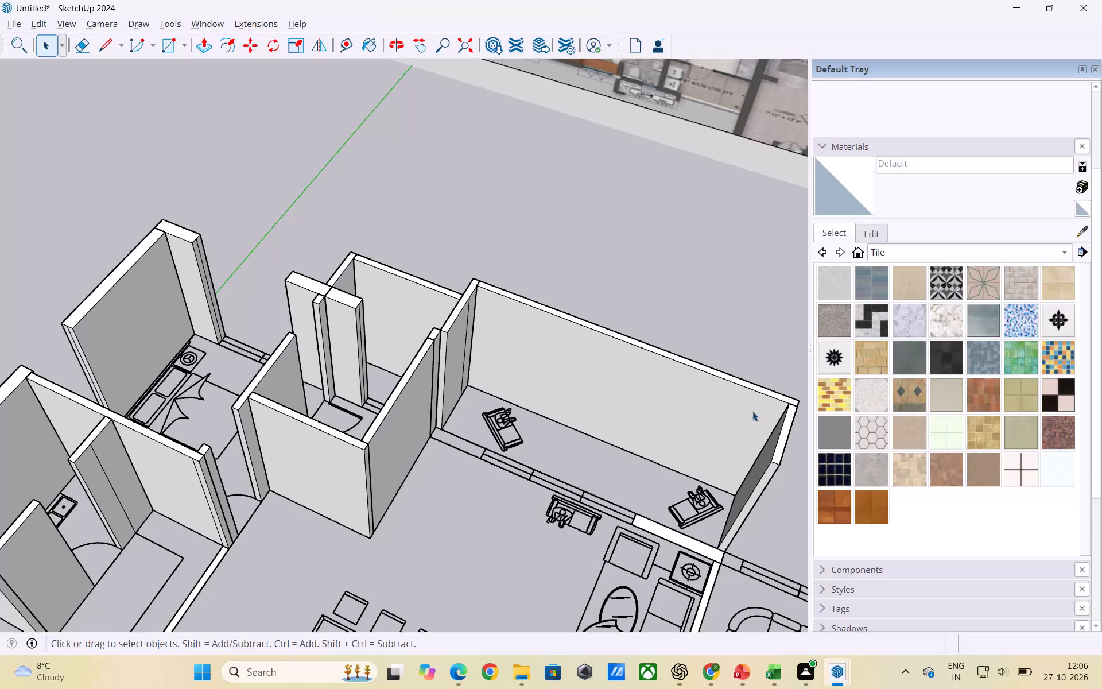
Examine the partly raised apartment model from several sides, checking which wall segments are still flat.
scroll(745, 407, down, 6)
scroll(637, 438, up, 2)
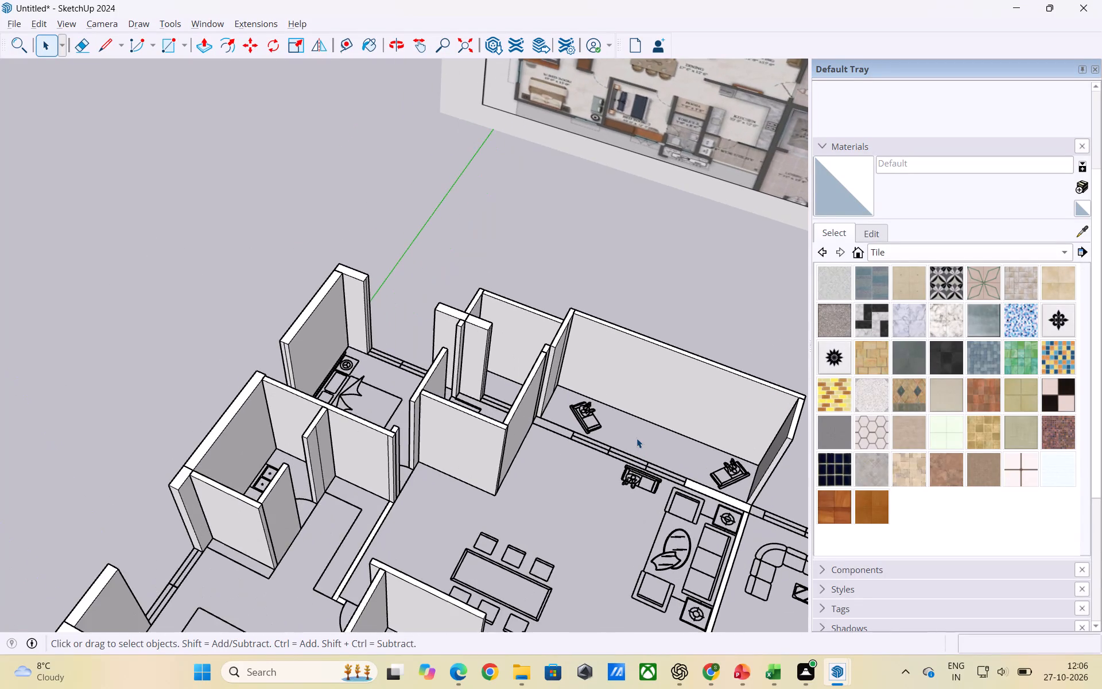
scroll(646, 386, down, 6)
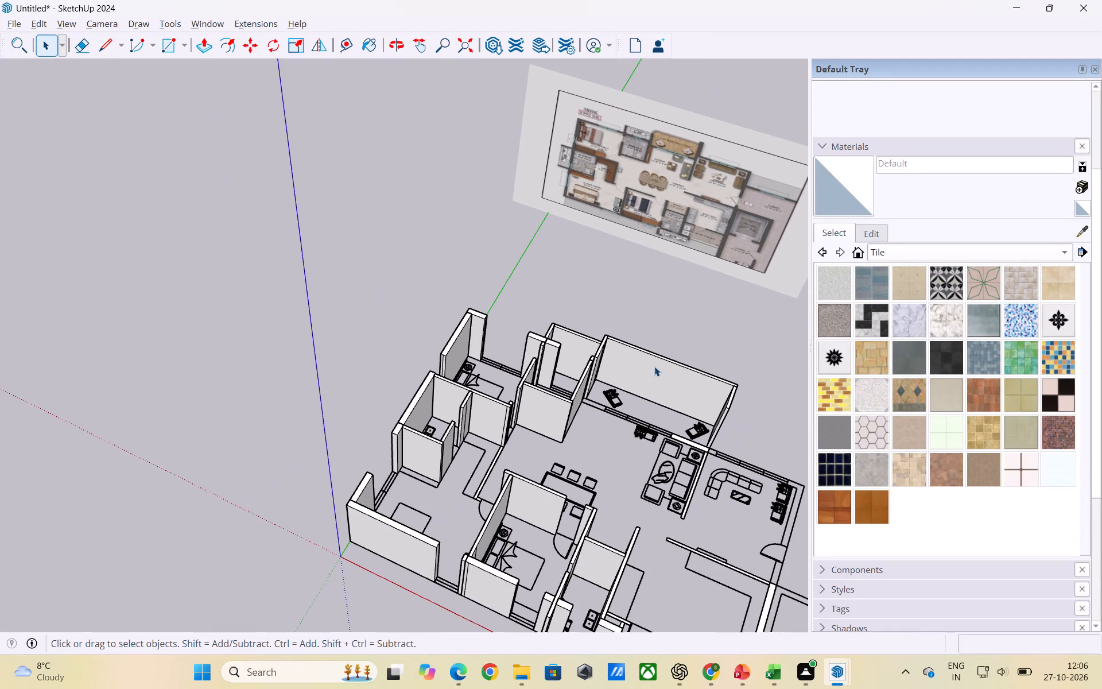
scroll(656, 365, down, 2)
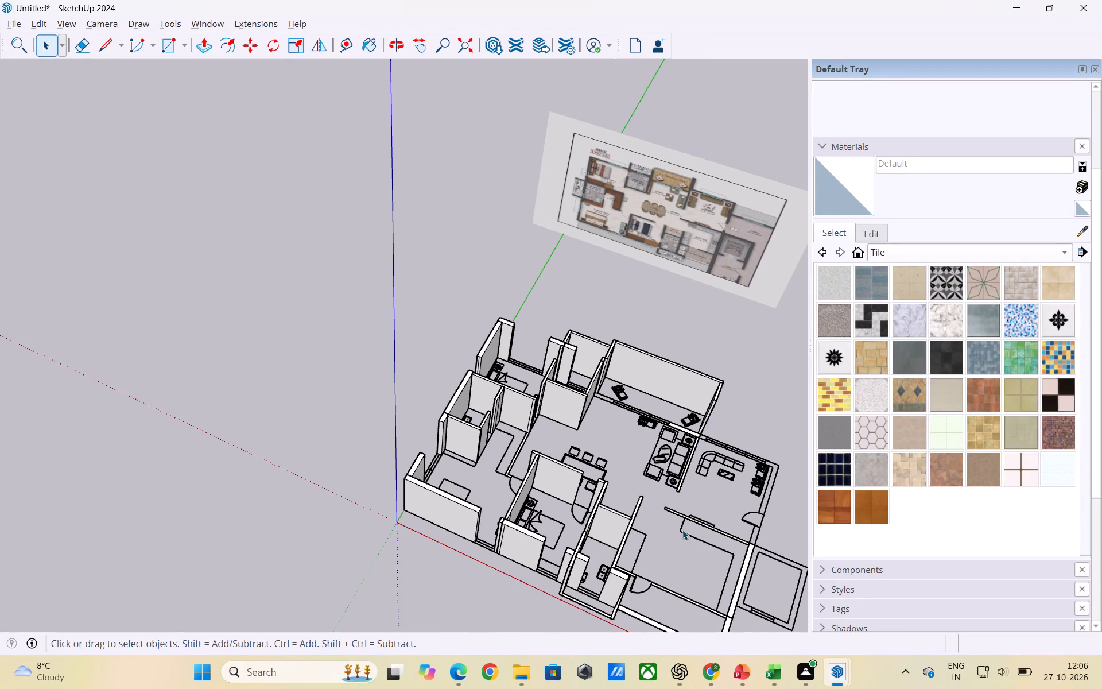
scroll(685, 533, up, 3)
middle_drag(732, 526, 505, 503)
scroll(747, 423, down, 6)
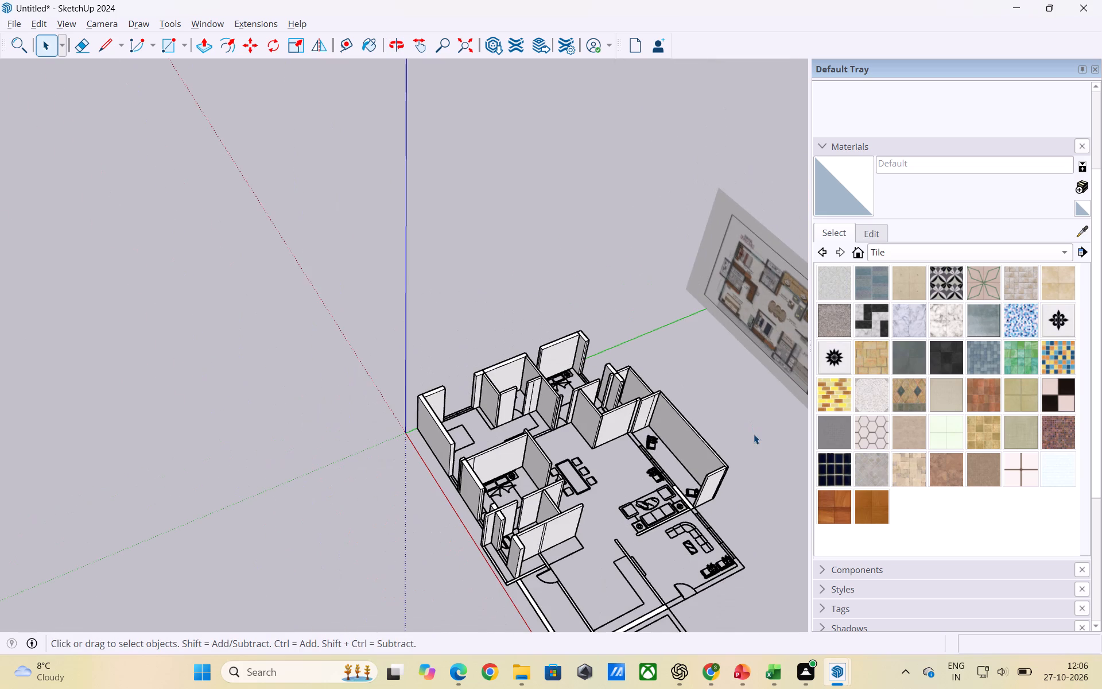
scroll(754, 448, down, 4)
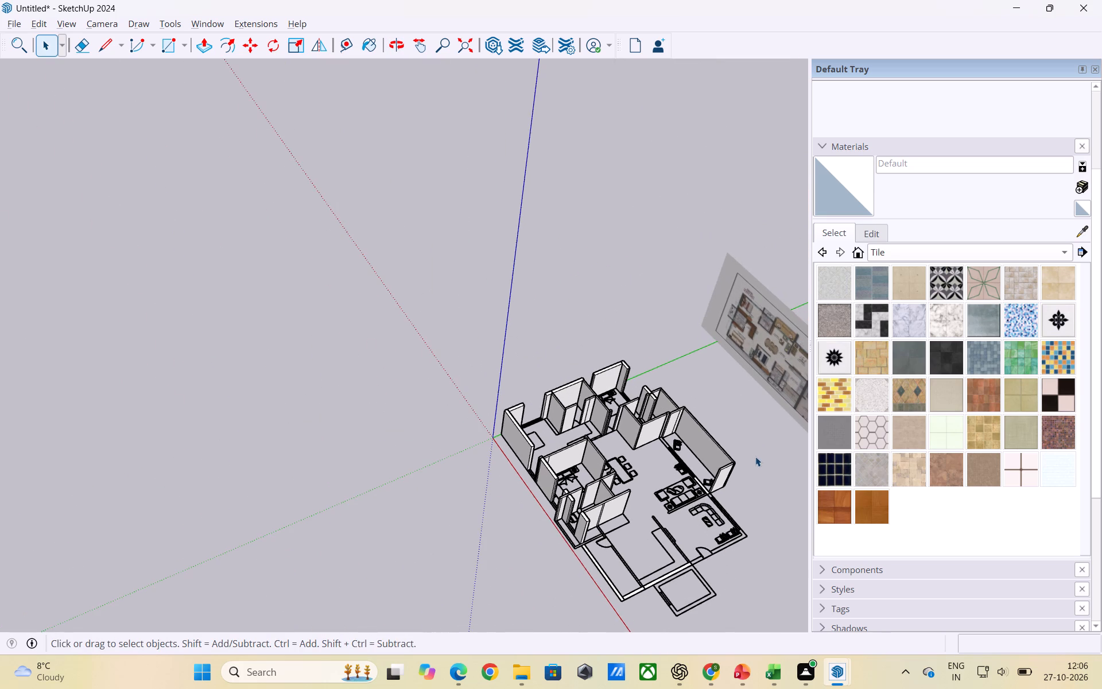
scroll(704, 493, up, 6)
scroll(666, 470, down, 2)
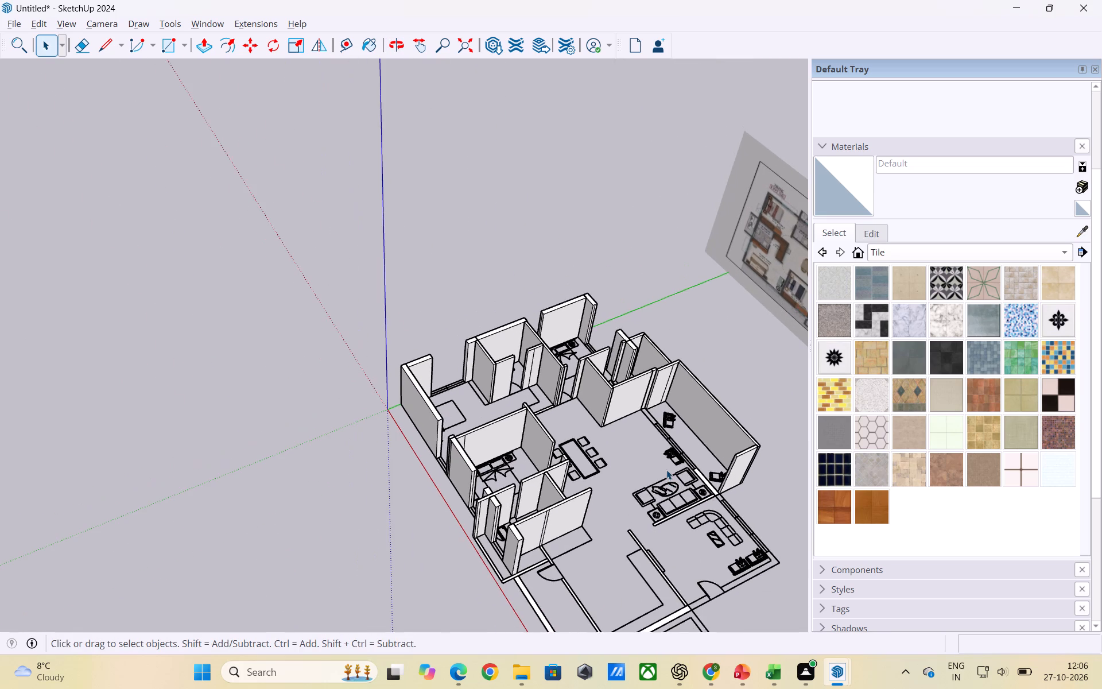
scroll(666, 470, down, 3)
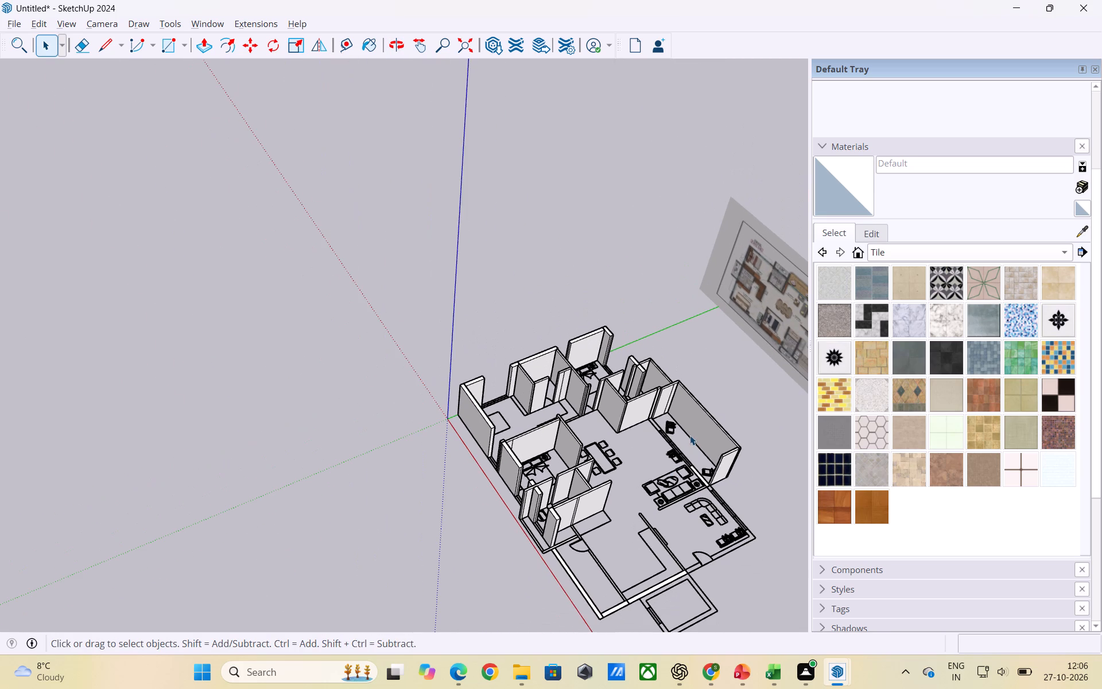
scroll(643, 485, up, 2)
scroll(653, 427, down, 2)
middle_drag(573, 458, 786, 491)
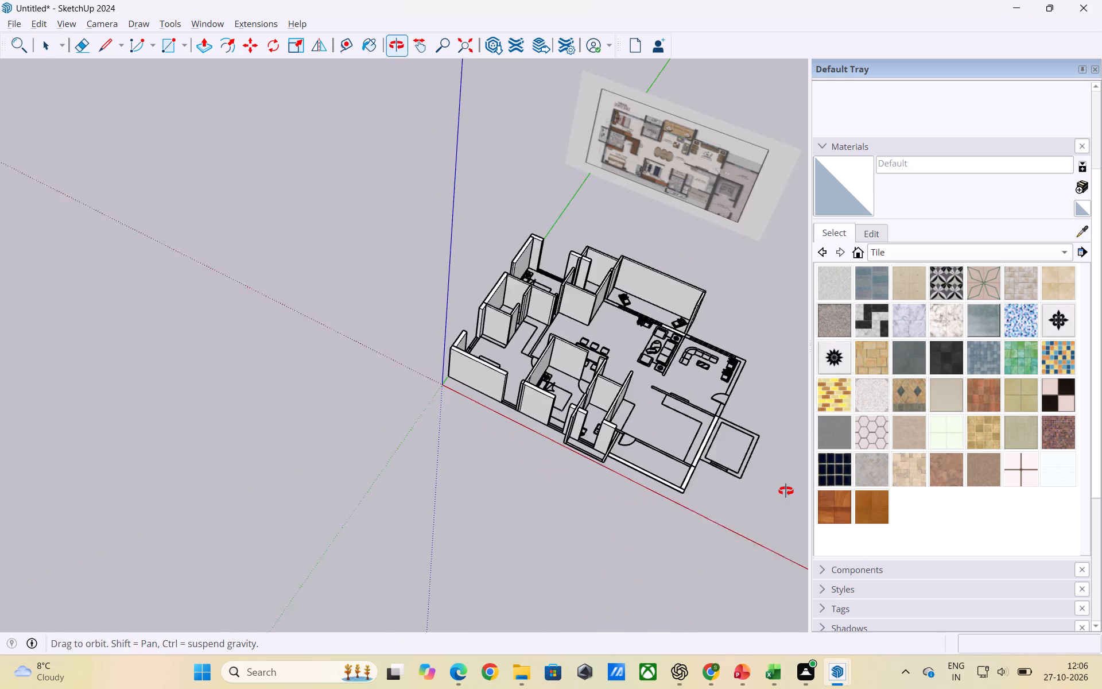
middle_drag(786, 491, 796, 477)
scroll(562, 439, up, 6)
scroll(495, 456, up, 3)
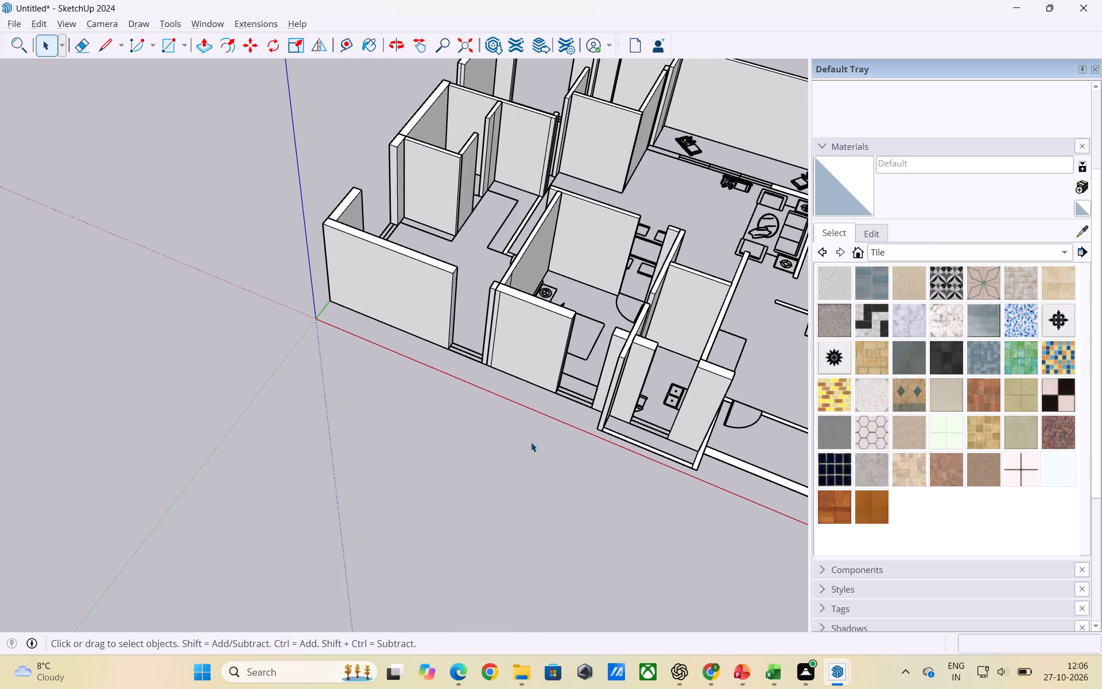
middle_drag(531, 467, 528, 588)
scroll(494, 344, up, 3)
middle_drag(533, 397, 133, 333)
scroll(230, 313, down, 5)
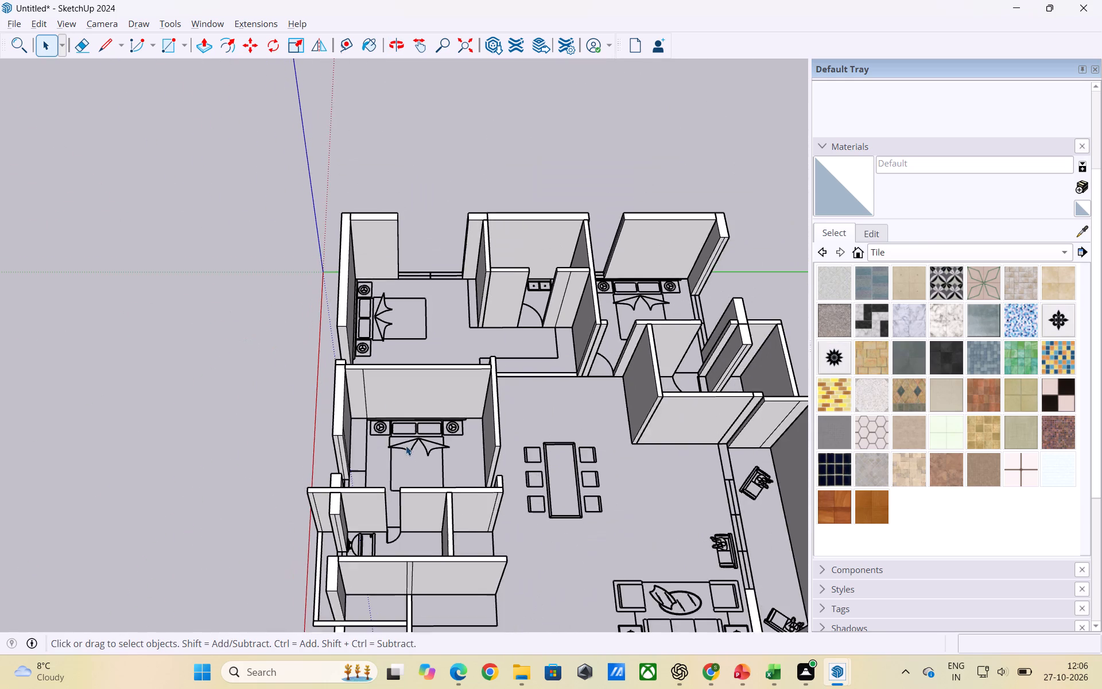
scroll(425, 464, down, 1)
middle_drag(425, 466, 426, 562)
scroll(520, 427, up, 2)
scroll(371, 385, down, 3)
scroll(476, 334, up, 4)
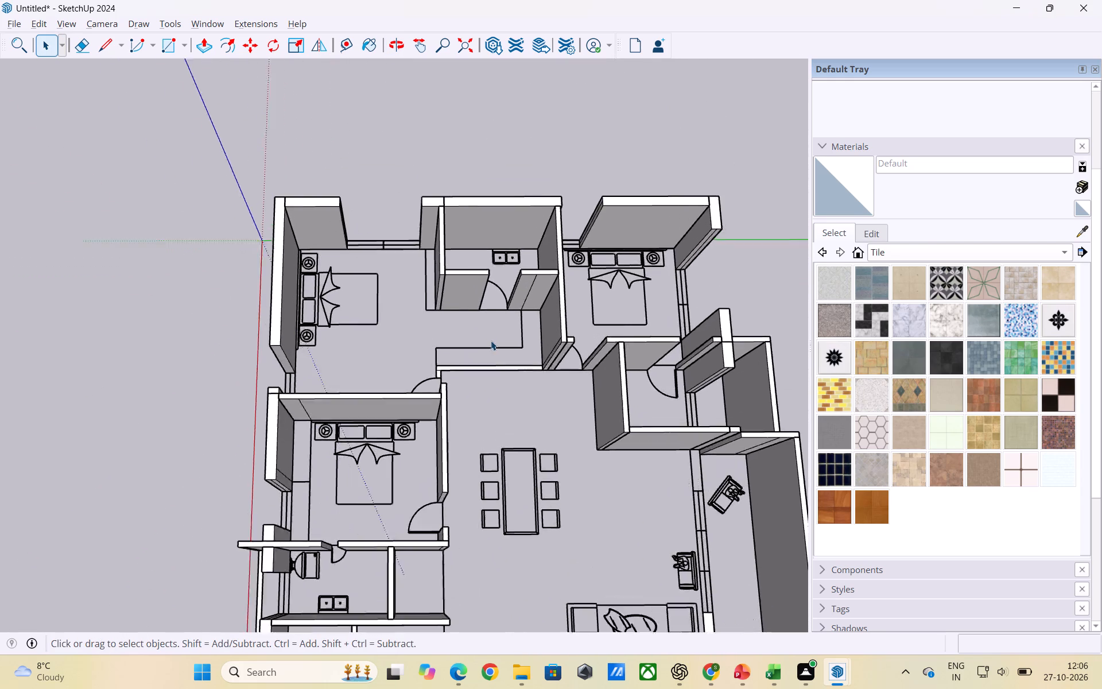
scroll(491, 340, up, 4)
scroll(495, 379, down, 4)
middle_drag(523, 340, 439, 418)
scroll(505, 457, down, 1)
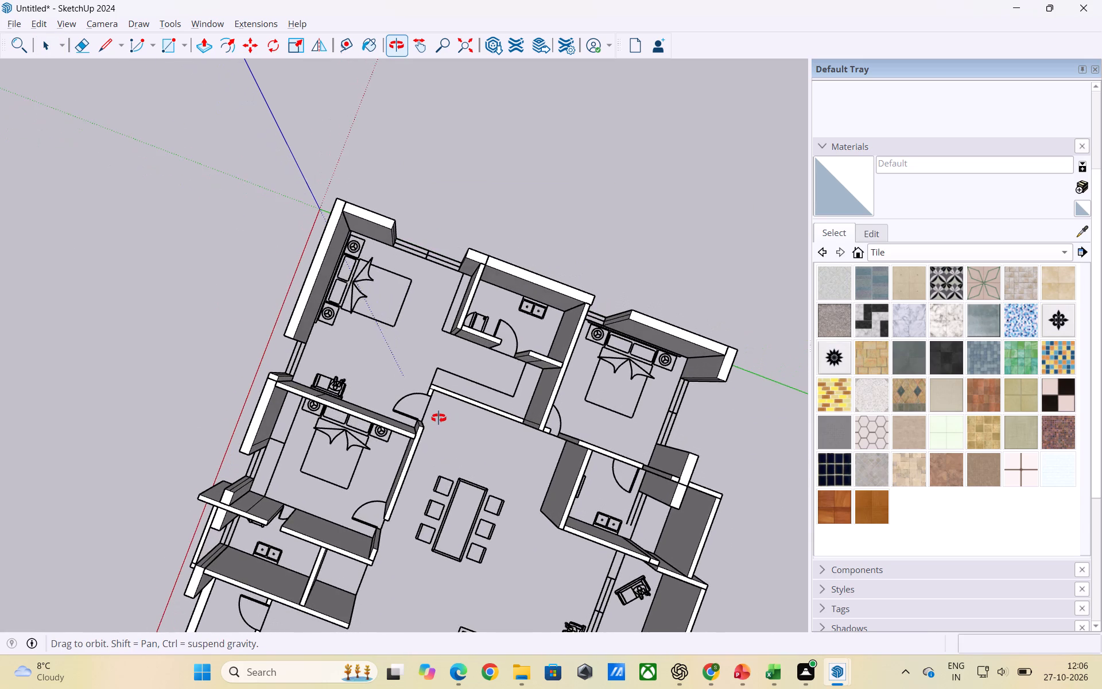
middle_drag(439, 418, 439, 417)
scroll(557, 406, down, 2)
middle_drag(554, 400, 415, 324)
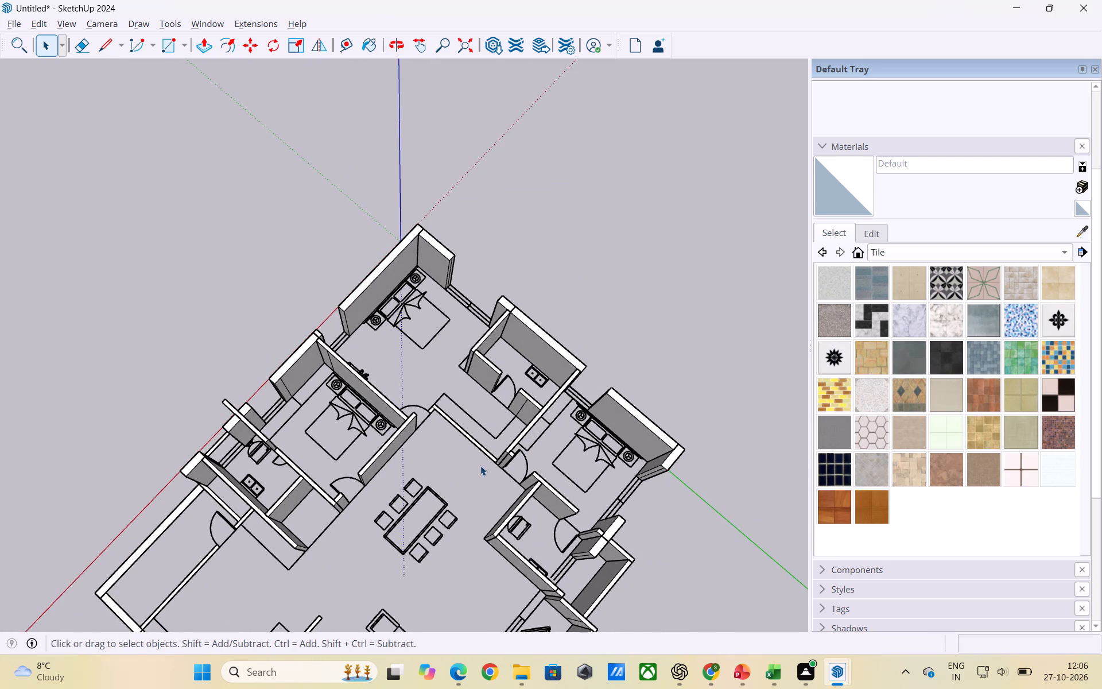
scroll(480, 466, up, 2)
scroll(551, 469, down, 6)
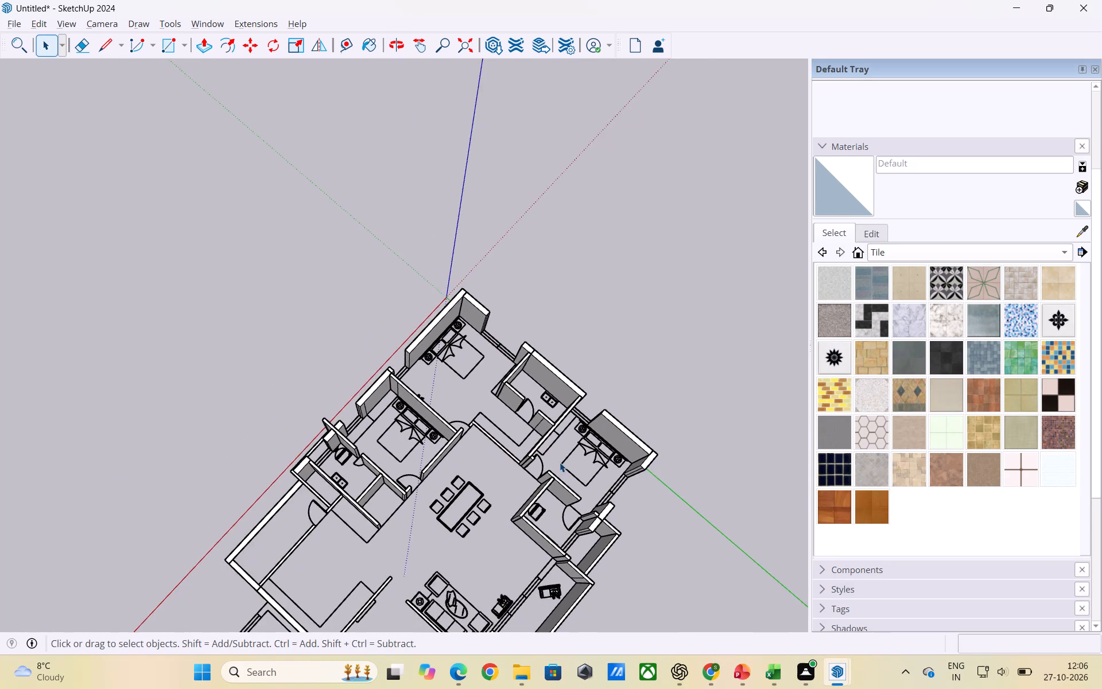
scroll(560, 462, down, 2)
middle_drag(565, 505, 444, 516)
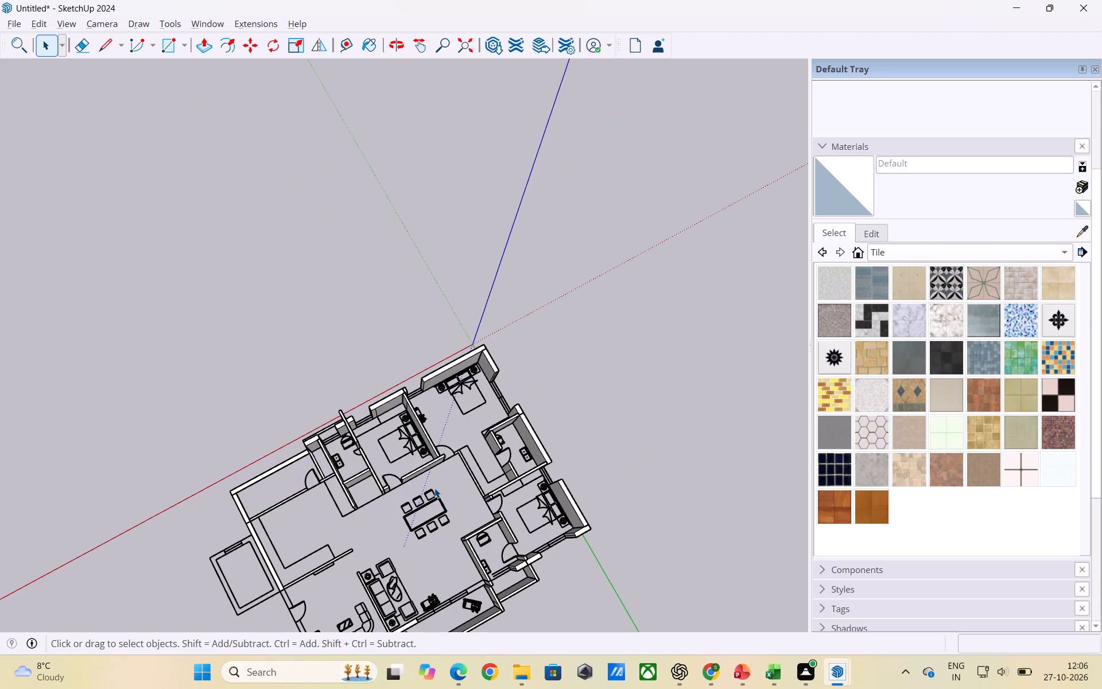
scroll(495, 424, down, 2)
scroll(629, 425, down, 4)
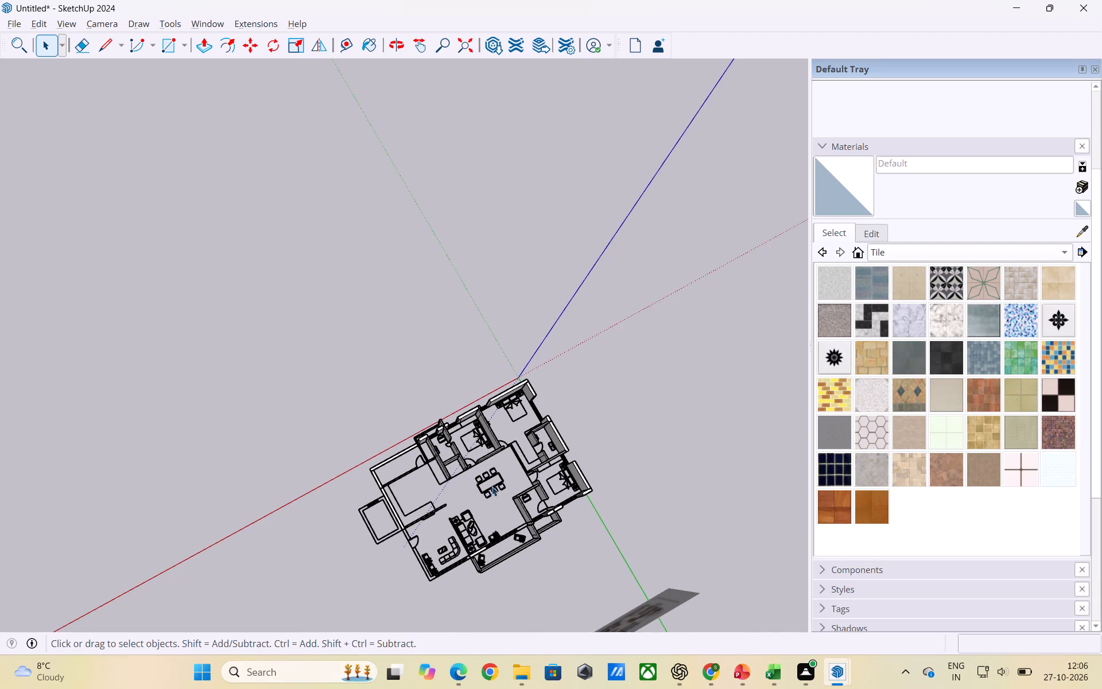
middle_drag(499, 520, 490, 429)
scroll(484, 537, up, 4)
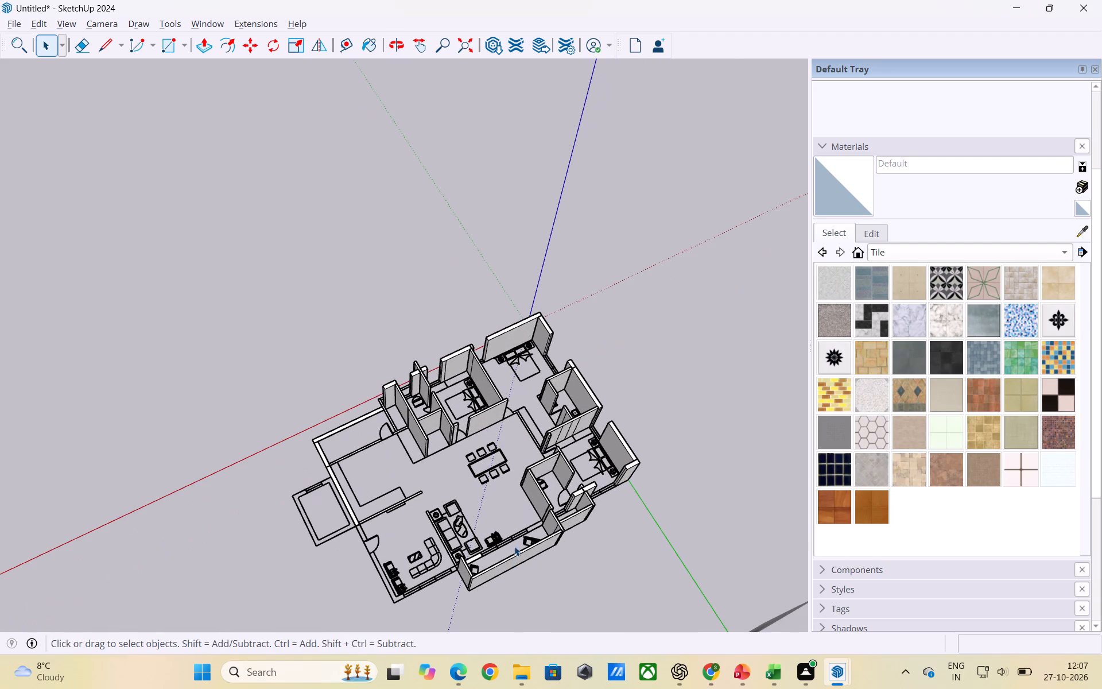
scroll(570, 513, down, 1)
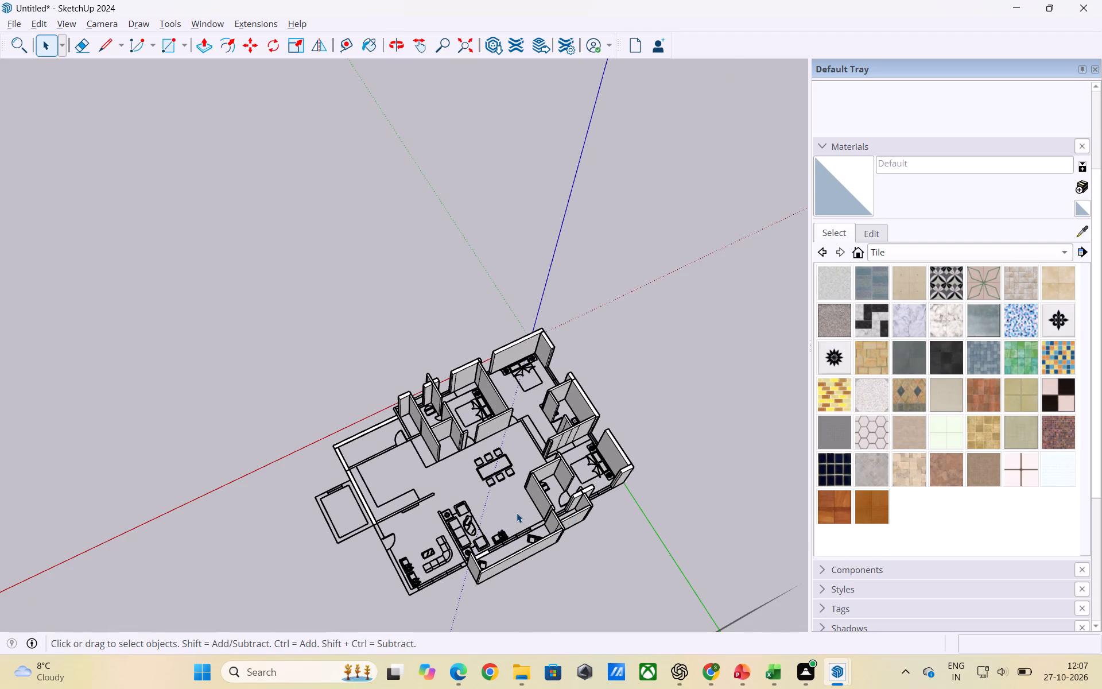
scroll(515, 510, up, 7)
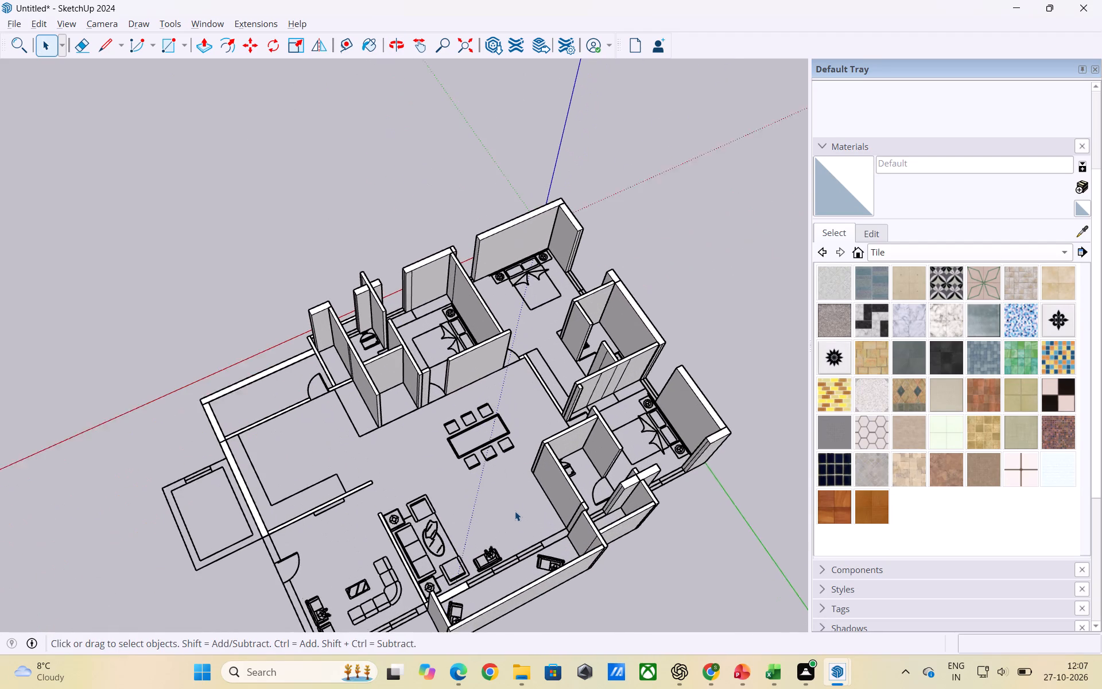
scroll(515, 511, up, 1)
middle_drag(504, 527, 575, 496)
scroll(610, 525, up, 2)
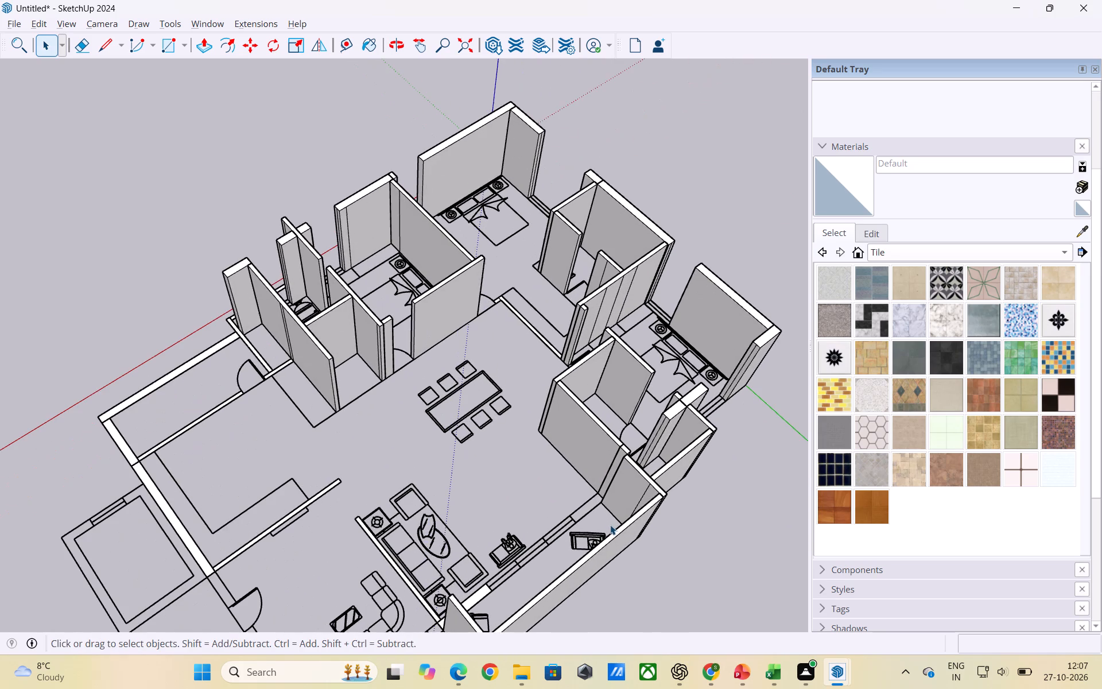
middle_drag(616, 518, 482, 504)
scroll(519, 439, down, 3)
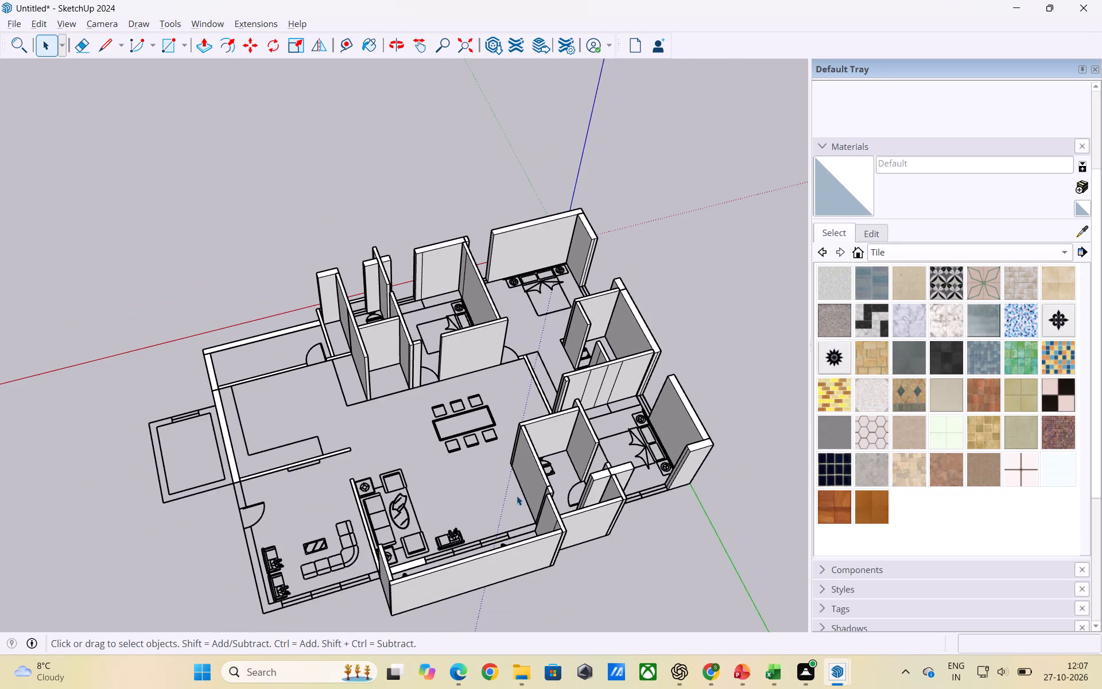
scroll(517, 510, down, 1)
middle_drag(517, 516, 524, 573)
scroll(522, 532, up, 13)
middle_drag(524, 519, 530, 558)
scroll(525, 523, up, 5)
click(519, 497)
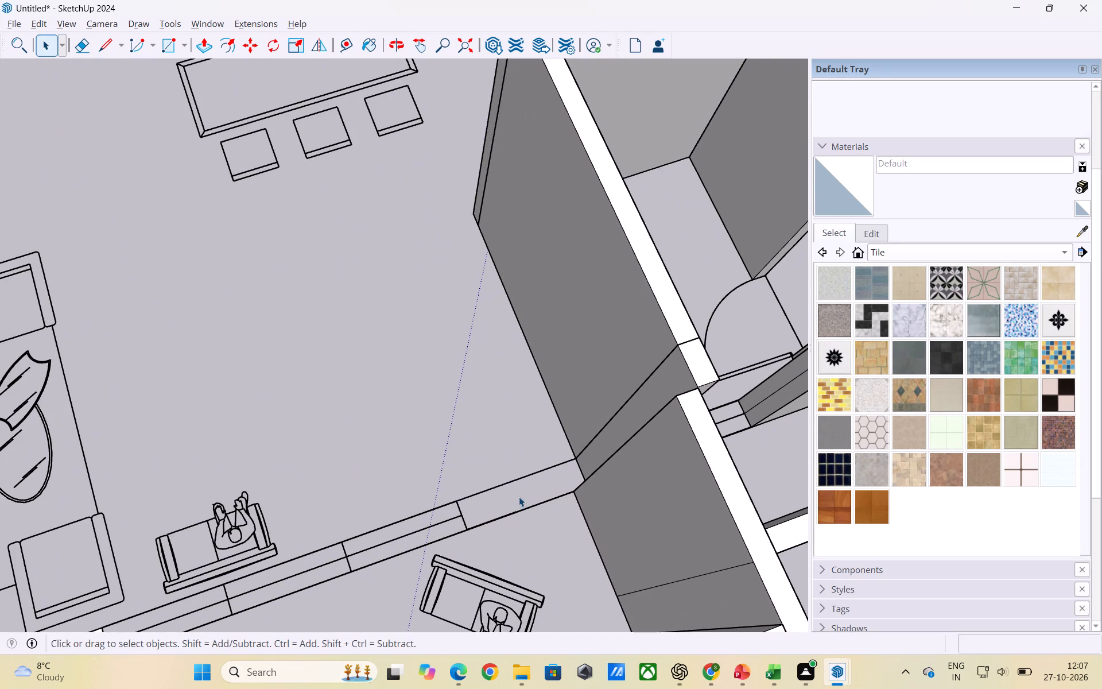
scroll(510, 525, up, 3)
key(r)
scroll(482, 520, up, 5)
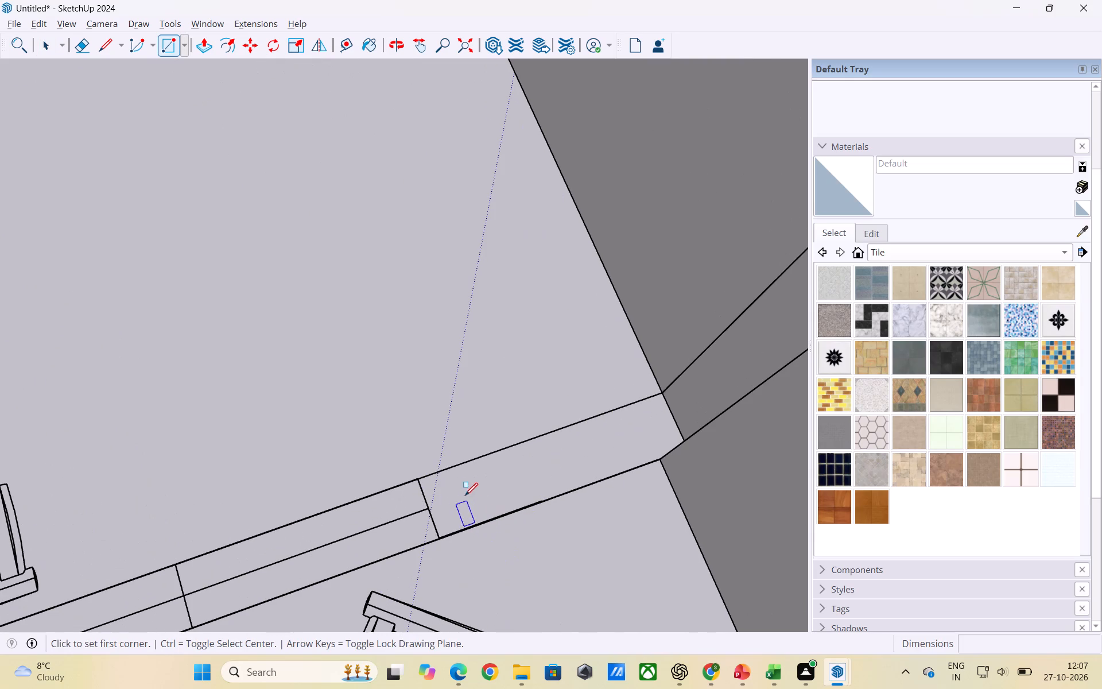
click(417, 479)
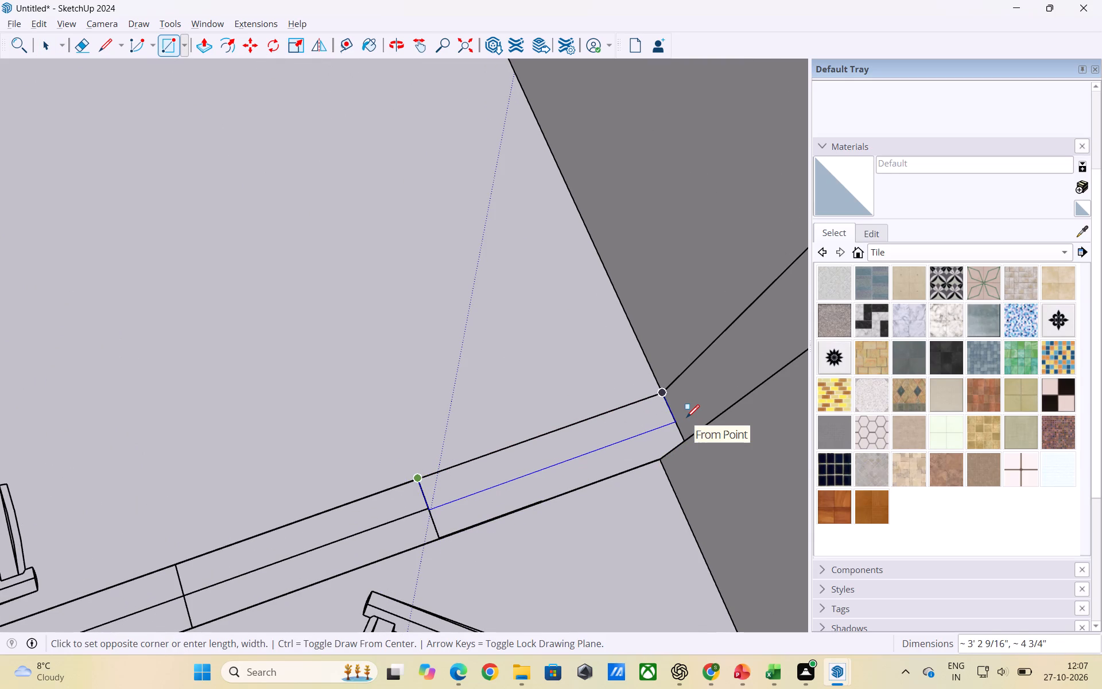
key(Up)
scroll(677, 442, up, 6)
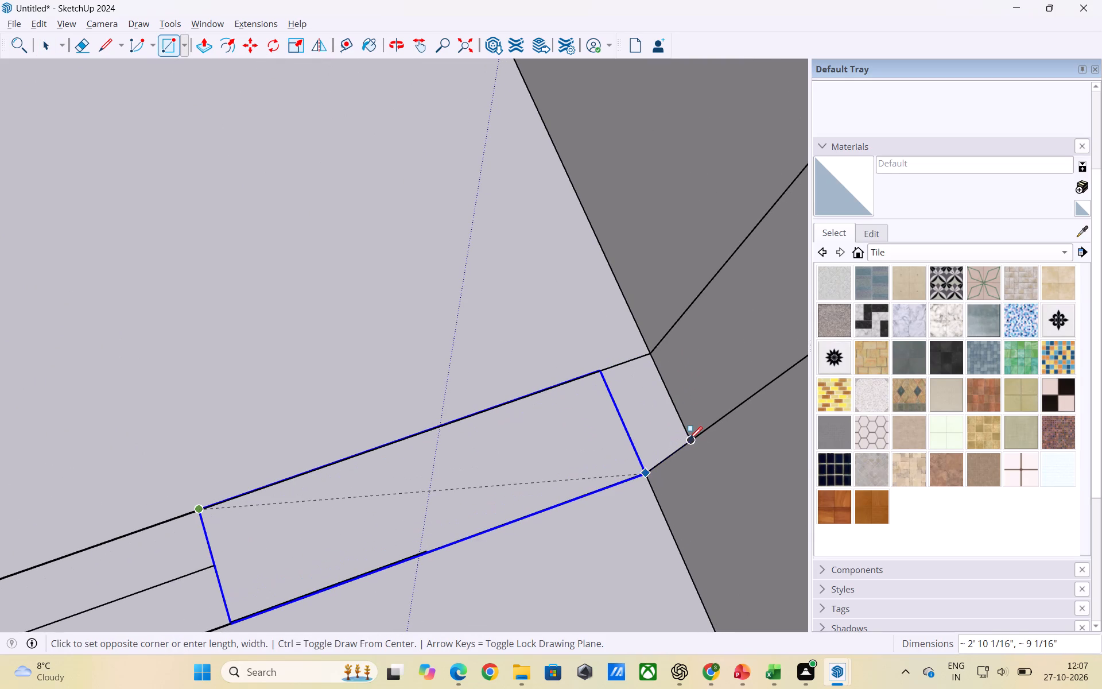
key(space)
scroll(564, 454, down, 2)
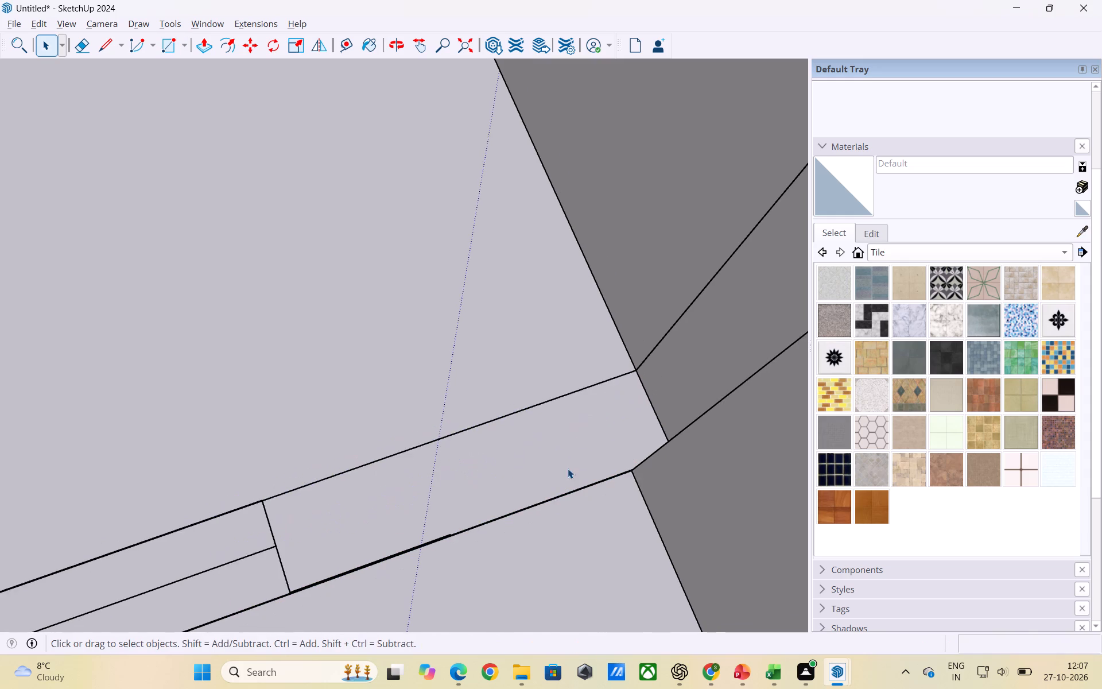
Draw a rectangle about 3' 2 9/16" by 8 7/8" over the balcony wall segment between the wall corner and the window strip.
scroll(568, 469, down, 4)
middle_drag(552, 539, 876, 424)
scroll(482, 404, up, 2)
middle_drag(315, 408, 572, 456)
scroll(515, 355, down, 1)
middle_drag(568, 384, 568, 464)
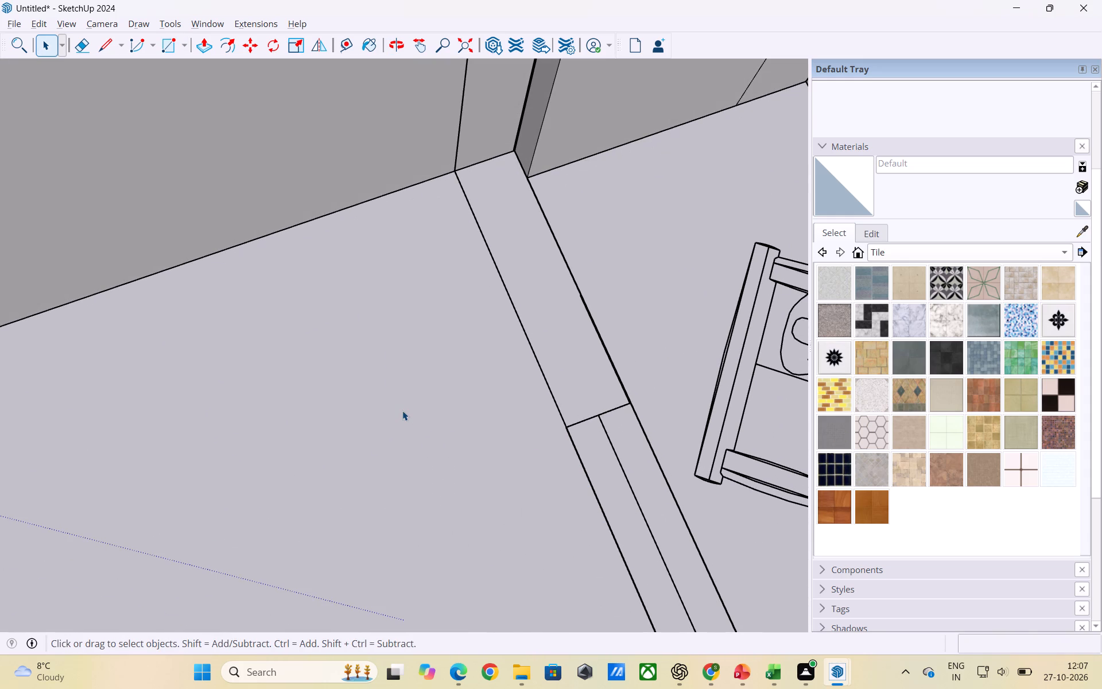
key(r)
click(455, 171)
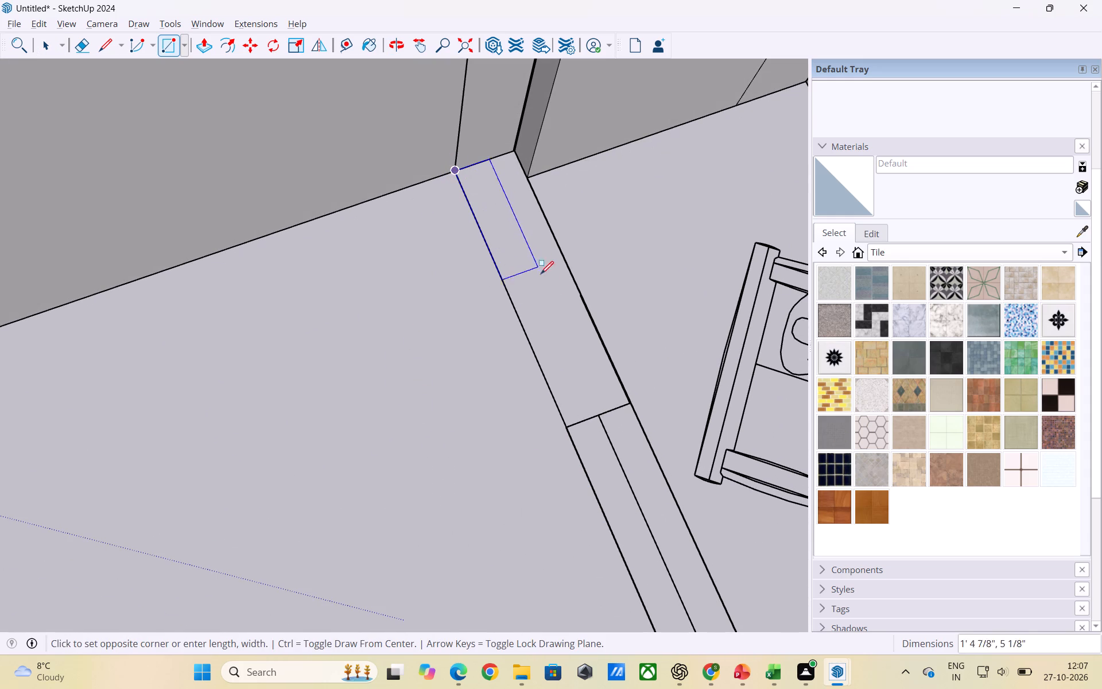
click(628, 399)
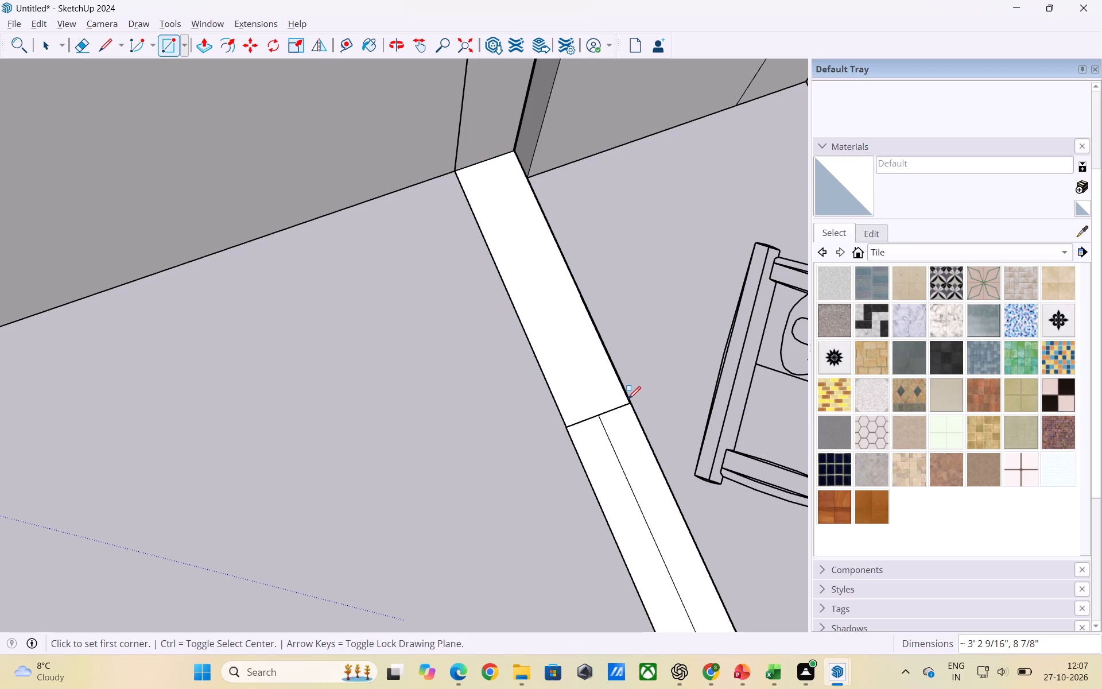
key(space)
Delete the two unwanted faces filling the window strip beside the new wall rectangle.
scroll(324, 390, down, 7)
key(space)
click(490, 473)
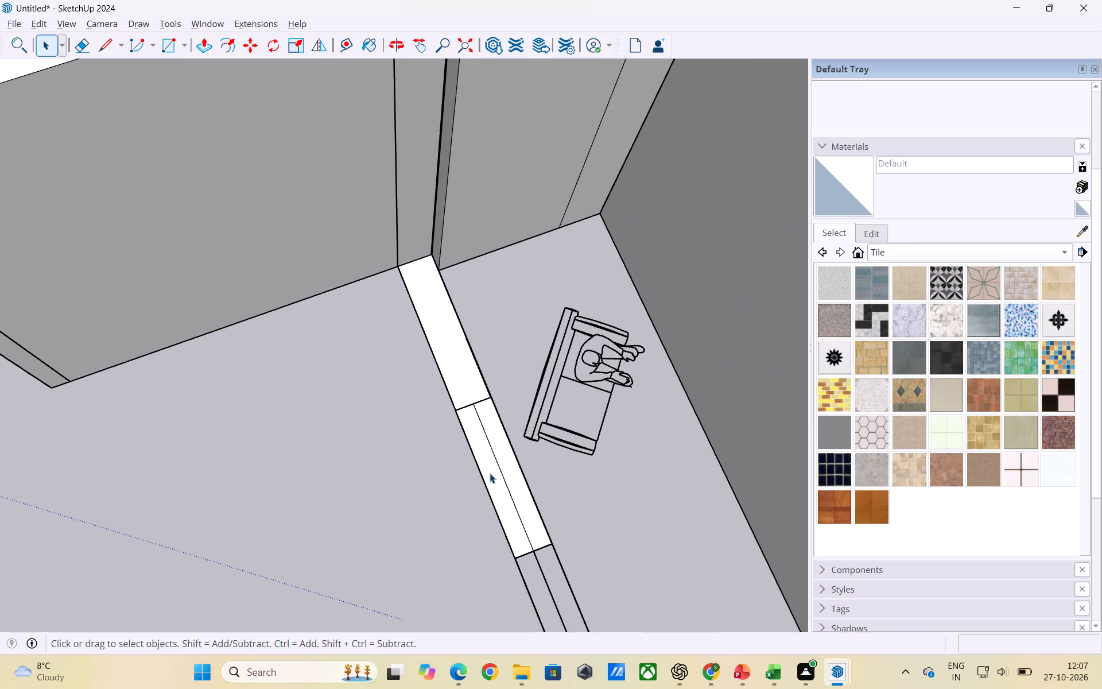
key(Delete)
click(515, 482)
key(Delete)
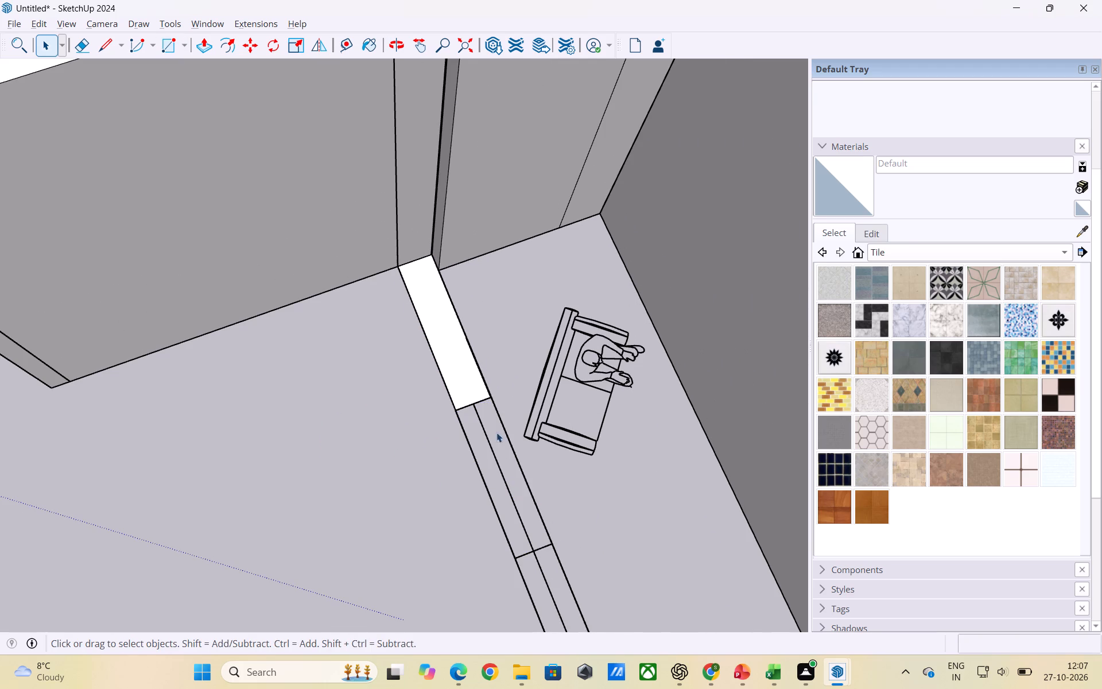
Group the new wall rectangle's face together with its edges.
double_click(459, 365)
right_click(459, 365)
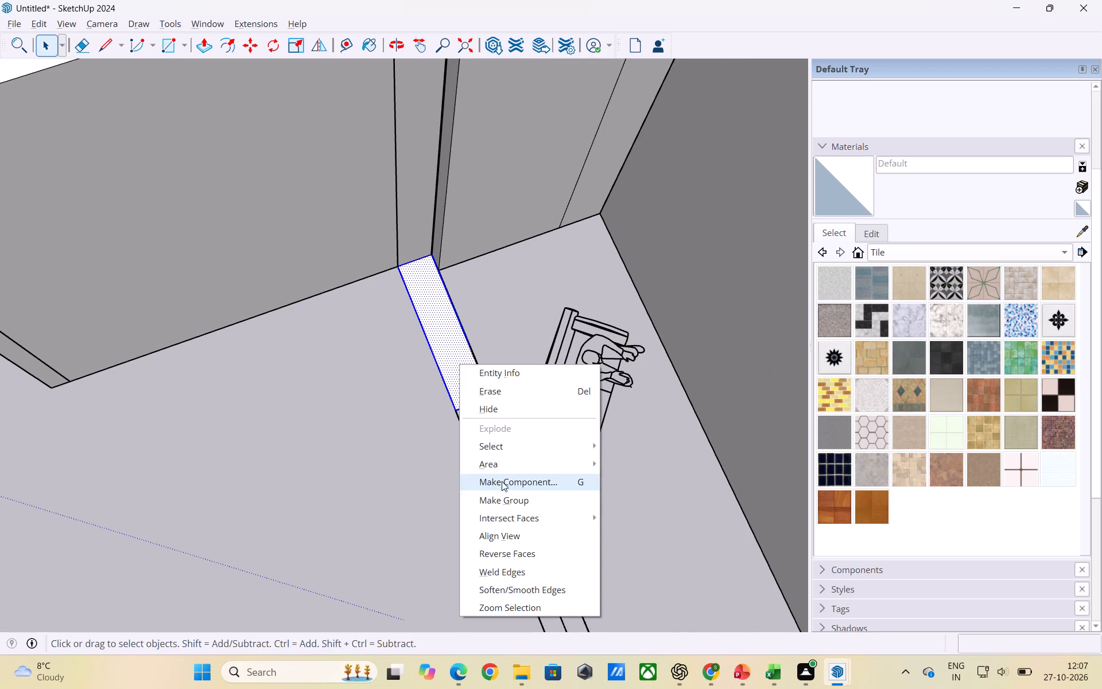
click(505, 493)
Extrude the grouped balcony wall rectangle beside the window strip upward 9' to match the height of the neighbouring walls.
scroll(421, 419, down, 6)
scroll(467, 408, down, 2)
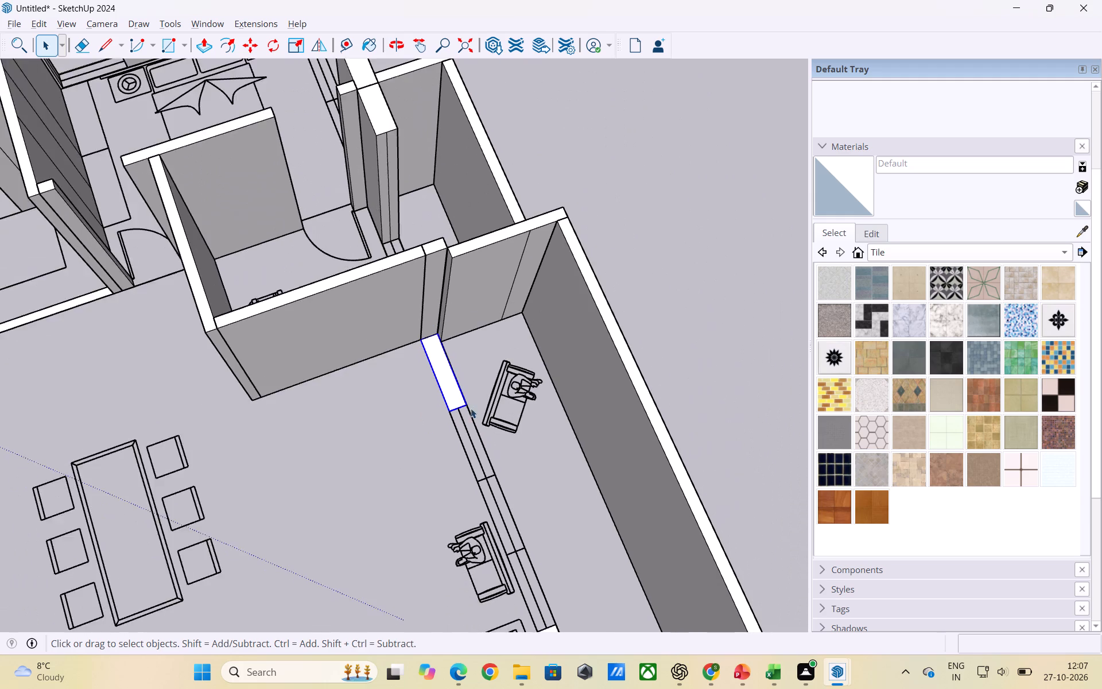
scroll(471, 408, down, 3)
click(532, 487)
double_click(459, 390)
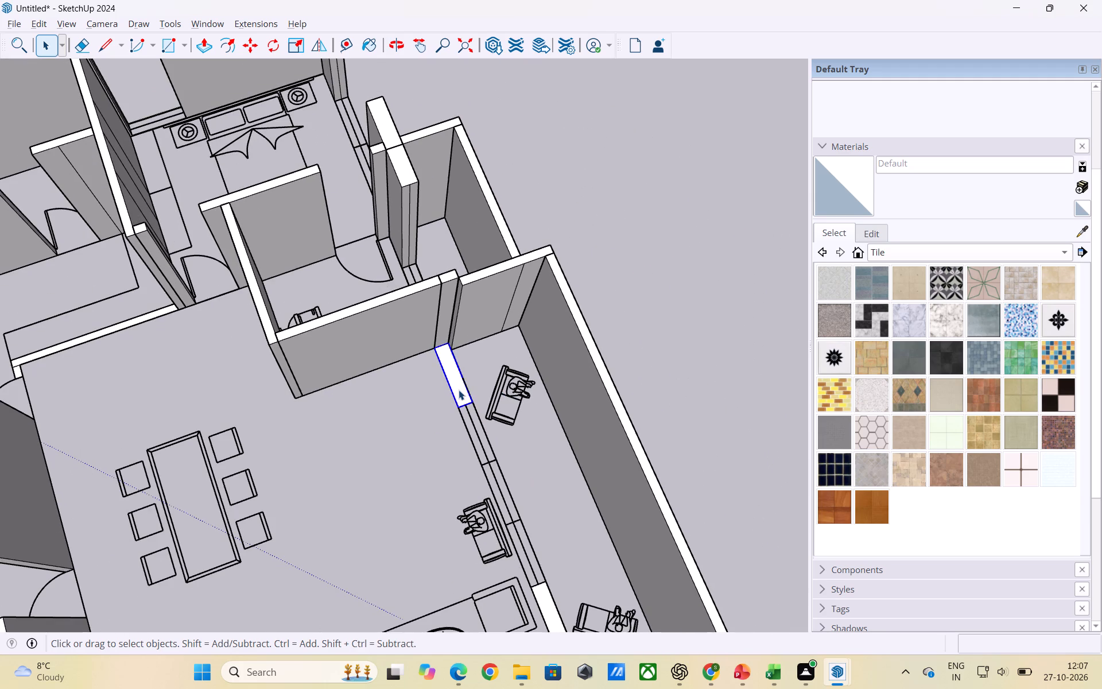
key(p)
click(459, 390)
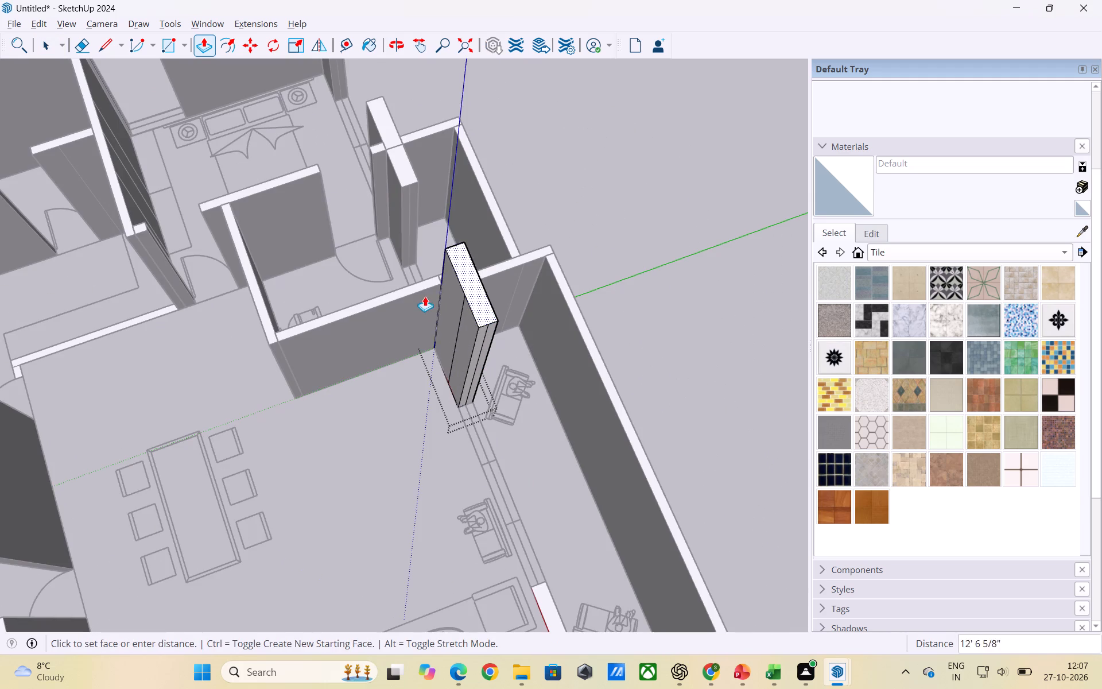
click(530, 251)
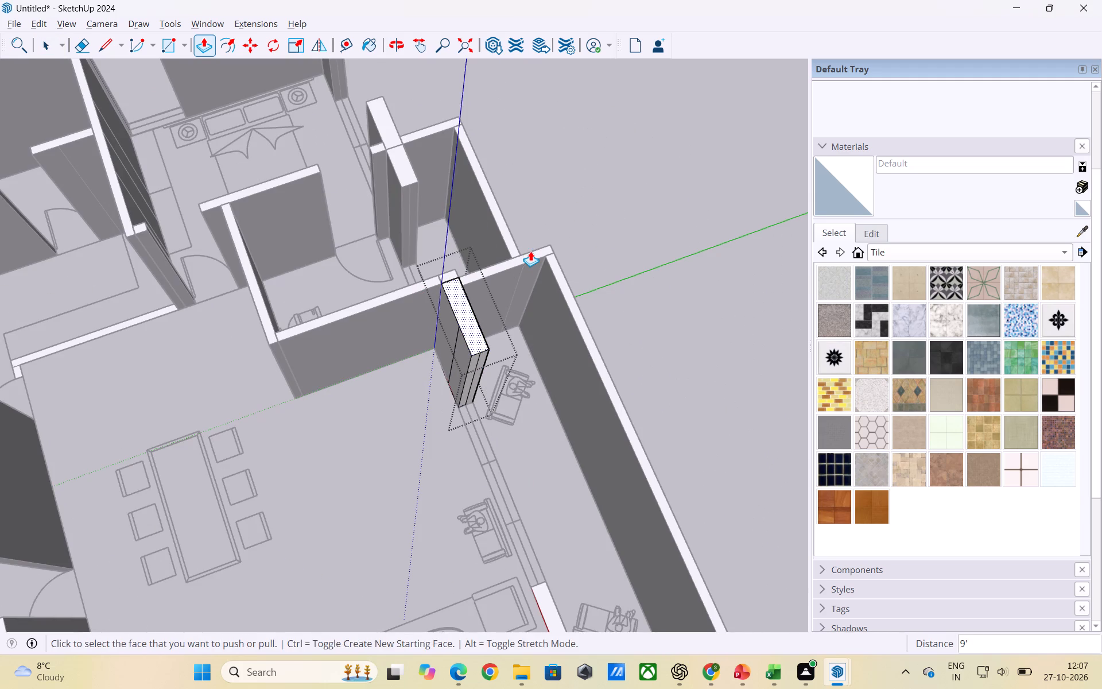
key(space)
click(639, 331)
Extrude the flat wall segment at the sofa end of the balcony window strip upward 9' inside its group.
scroll(403, 303, down, 6)
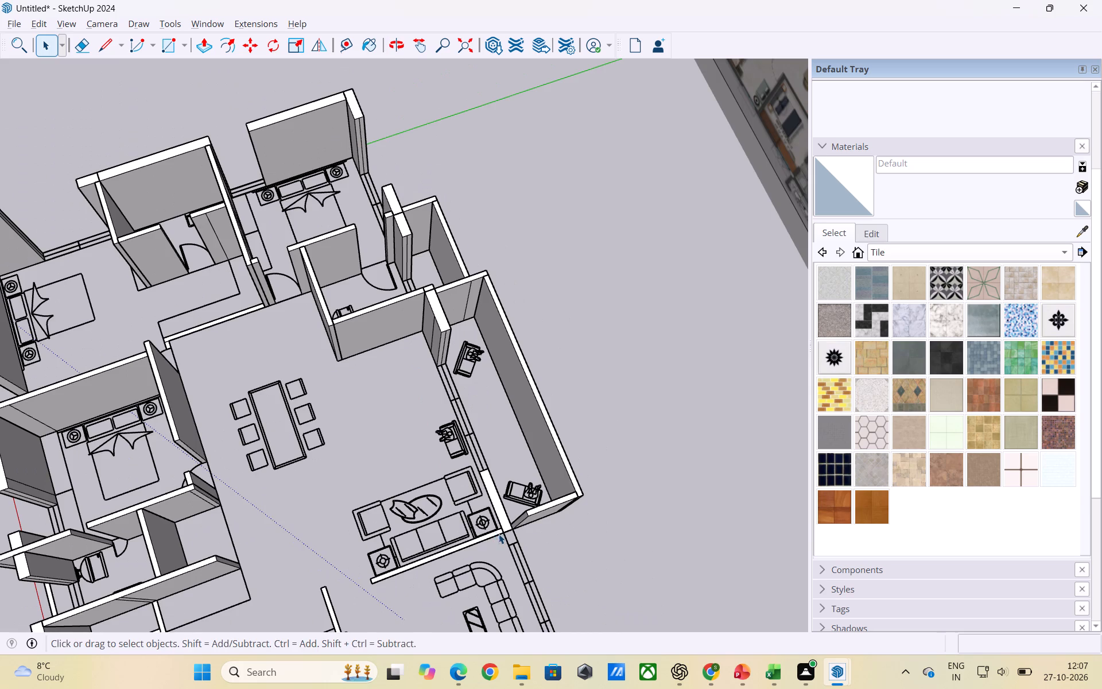
middle_drag(499, 534, 485, 490)
scroll(474, 529, up, 5)
click(507, 496)
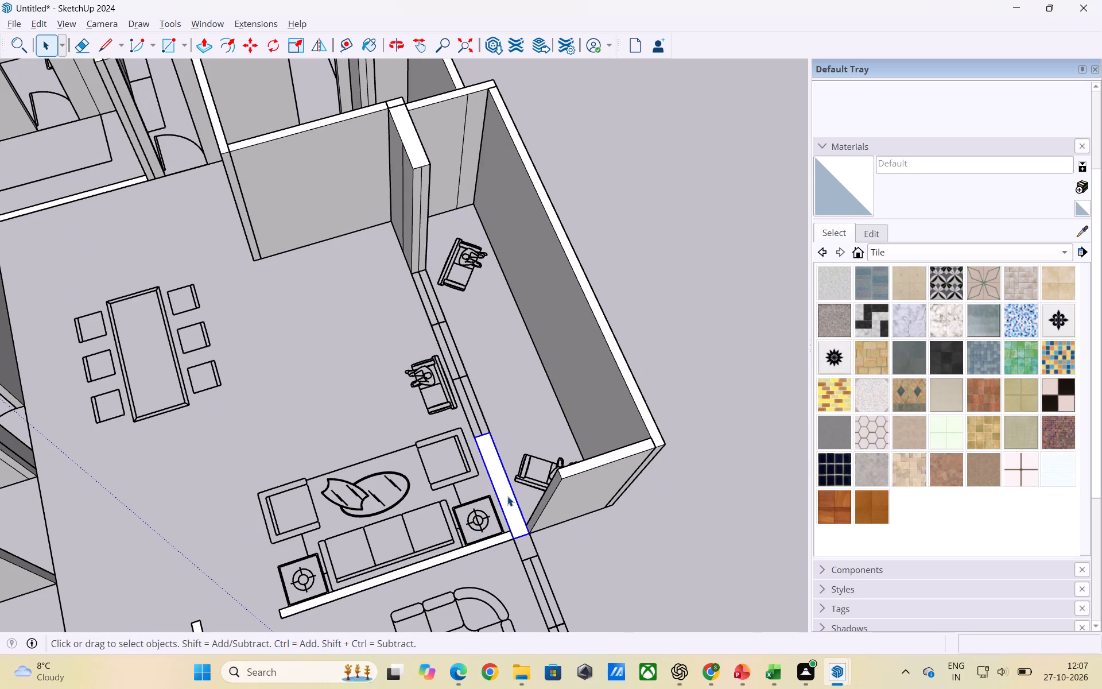
triple_click(507, 496)
right_click(507, 496)
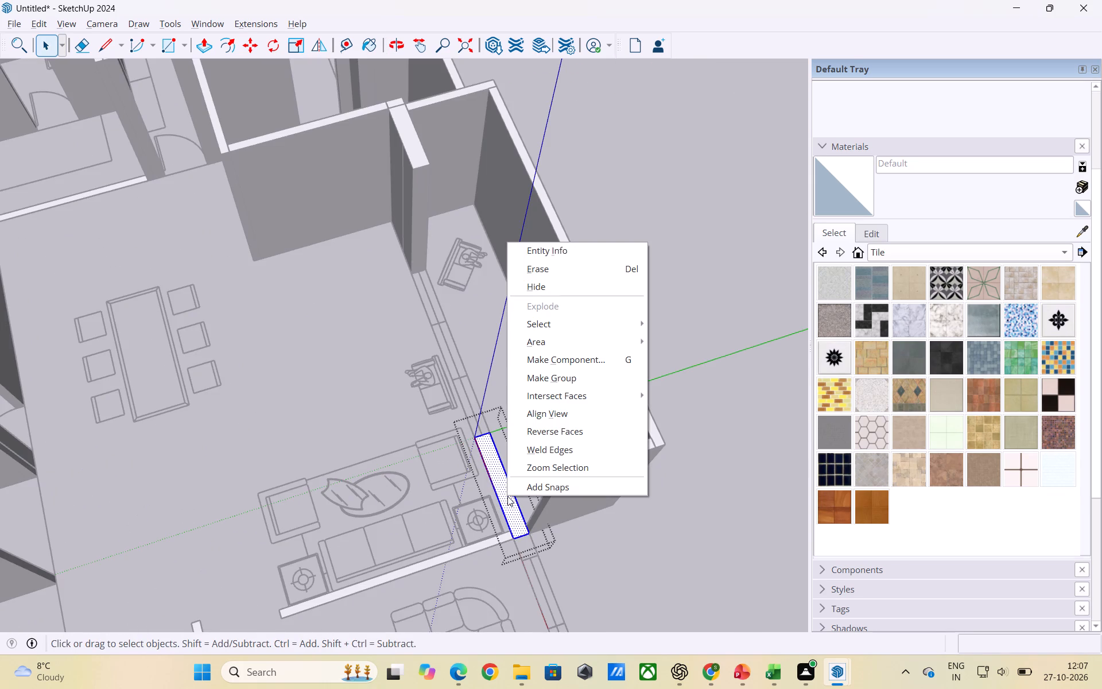
click(614, 536)
triple_click(516, 510)
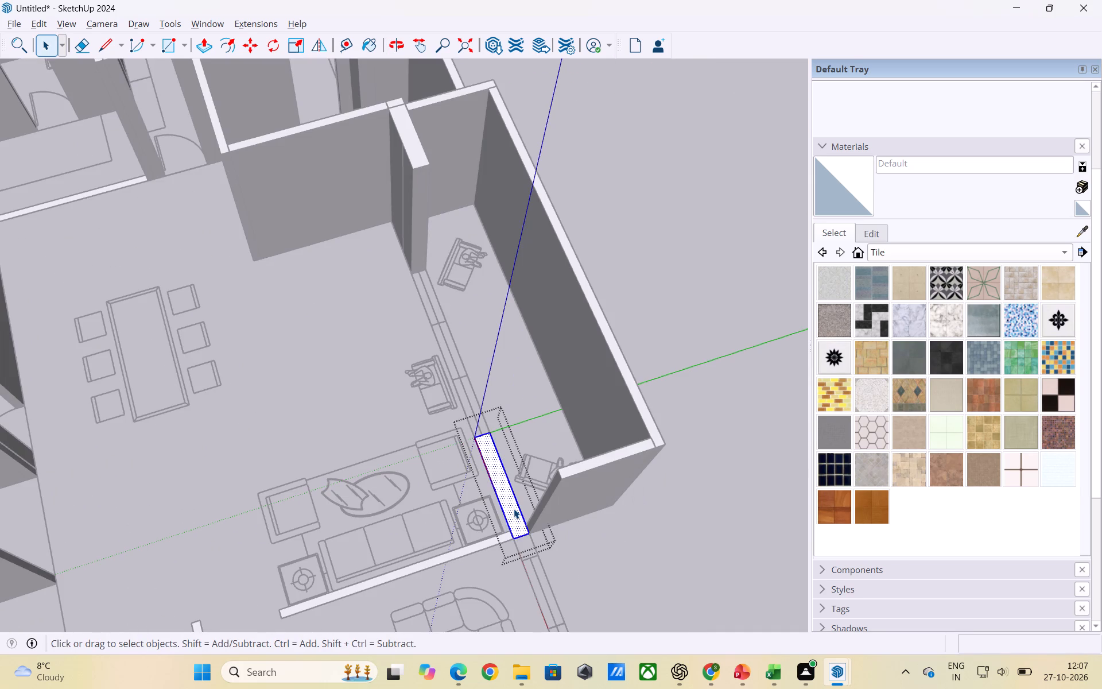
key(p)
click(514, 509)
click(592, 459)
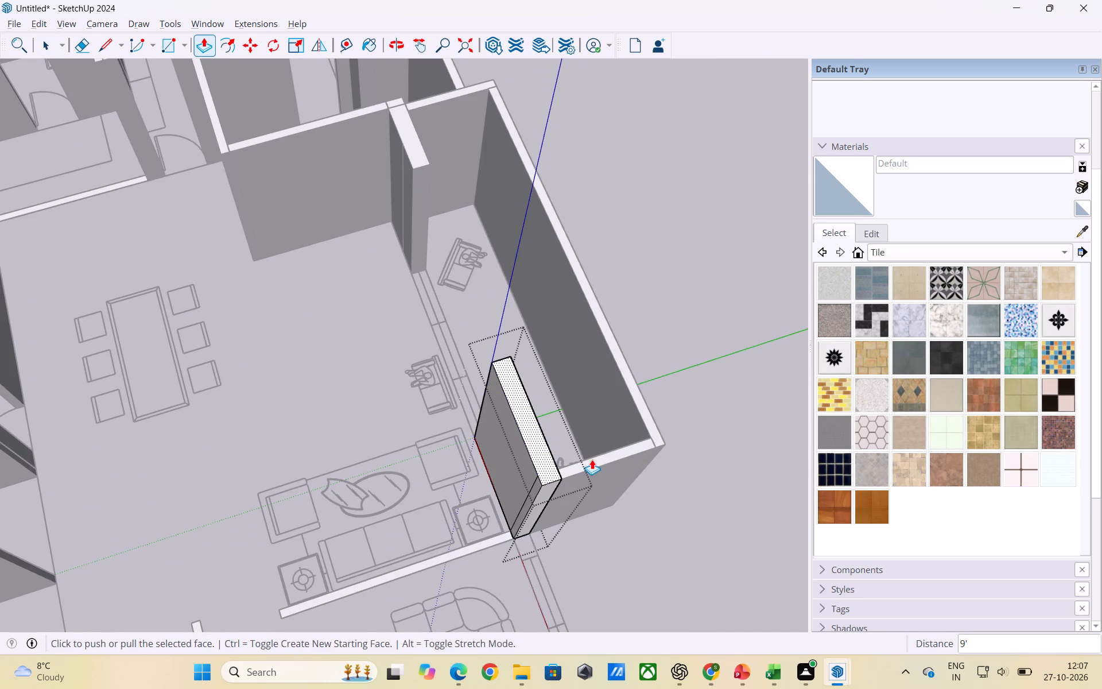
key(space)
click(634, 523)
Extrude the long flat wall behind the three-seat sofa upward 9' inside its group, level with the balcony wall.
scroll(591, 494, down, 6)
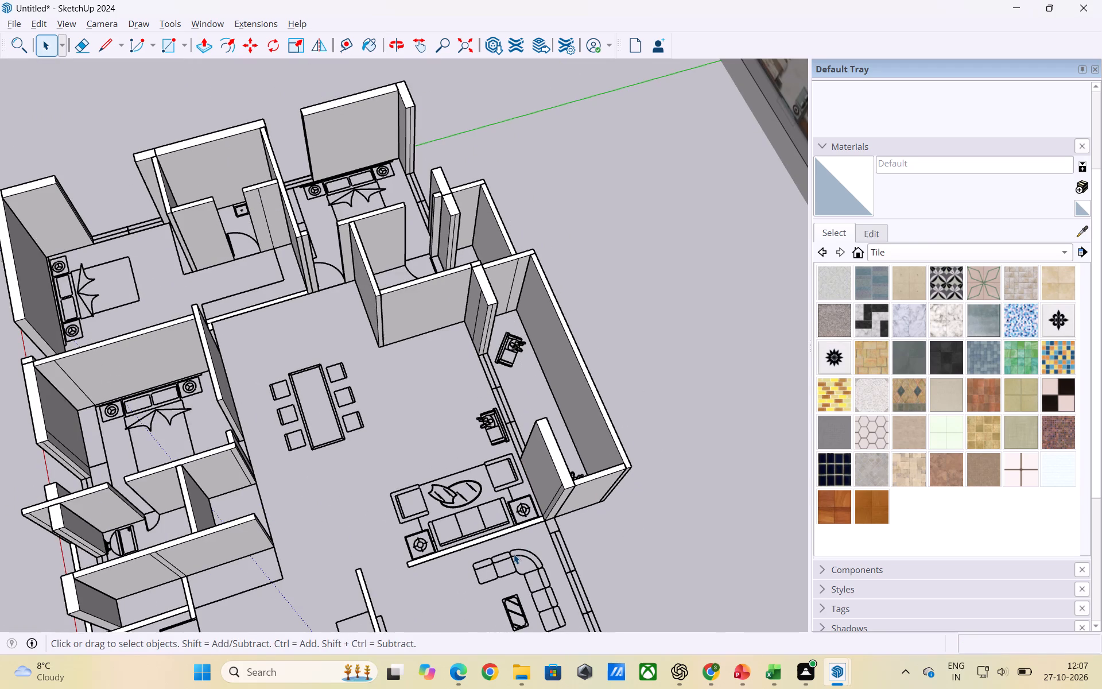
scroll(465, 556, up, 3)
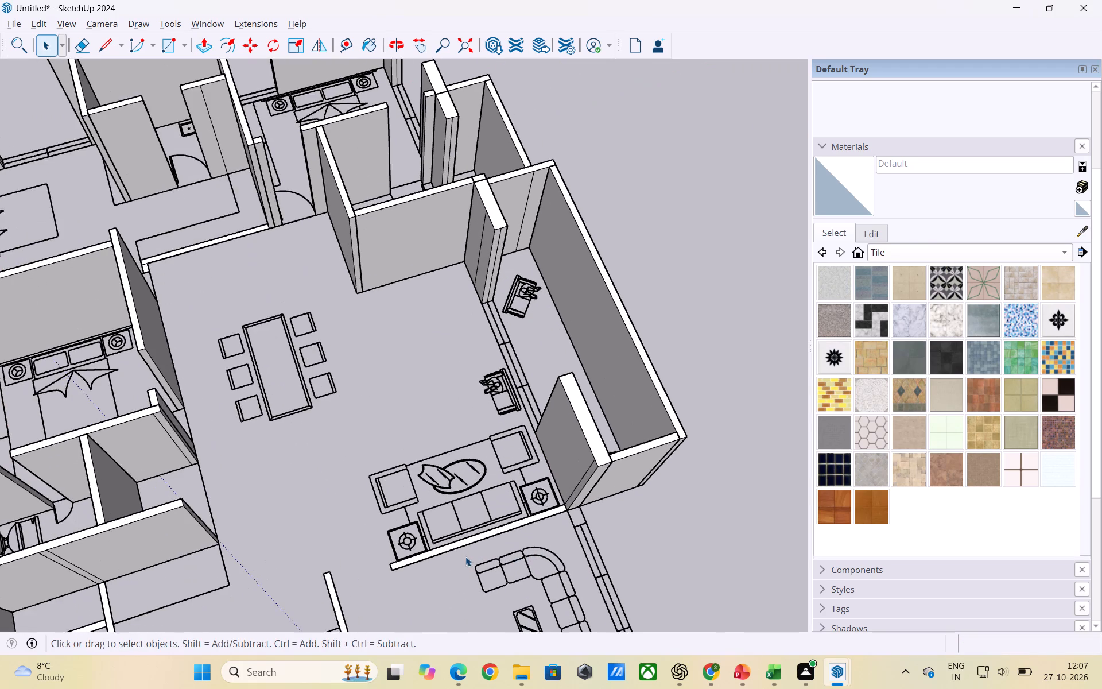
scroll(465, 556, up, 2)
middle_drag(526, 547, 531, 580)
scroll(507, 535, up, 4)
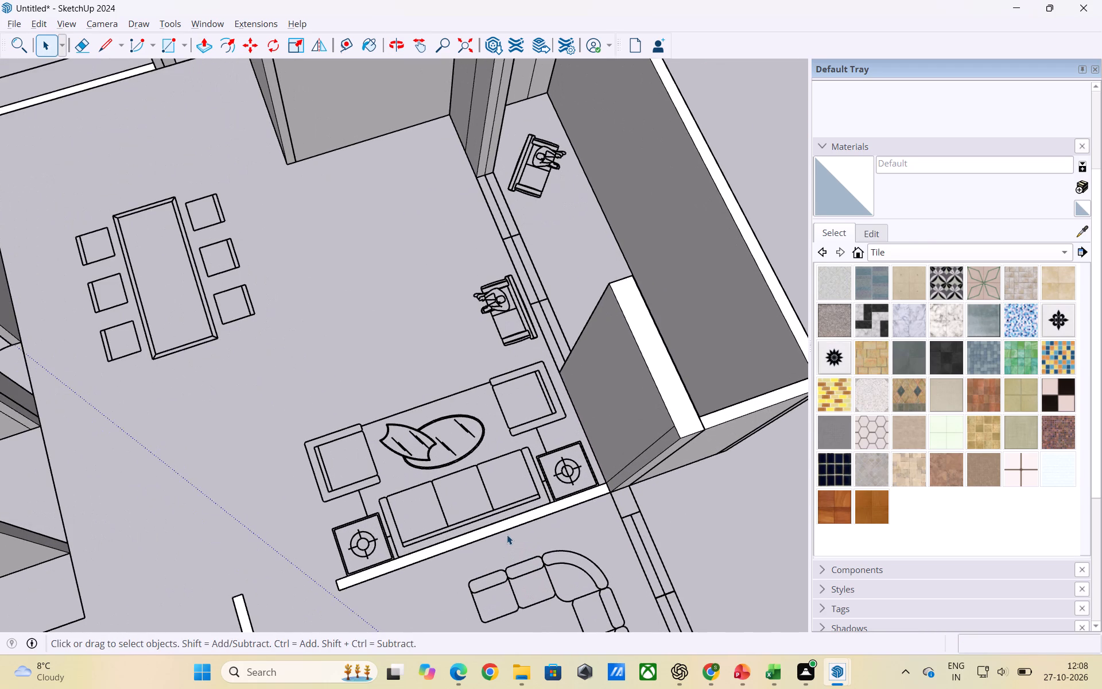
click(505, 529)
triple_click(505, 525)
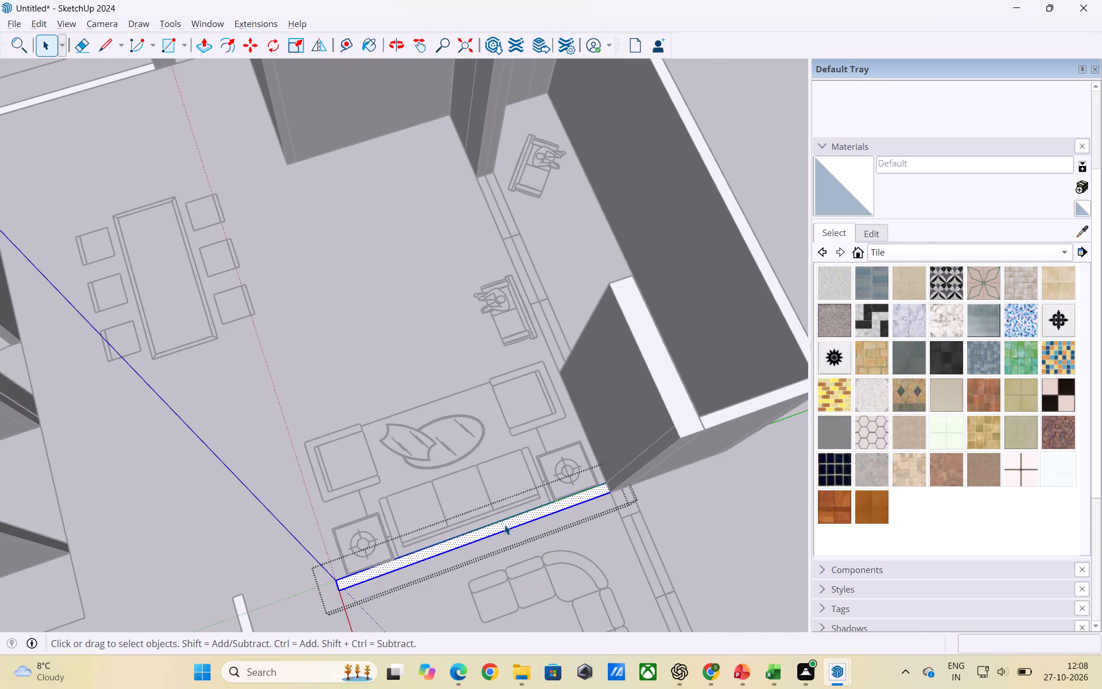
key(p)
click(505, 525)
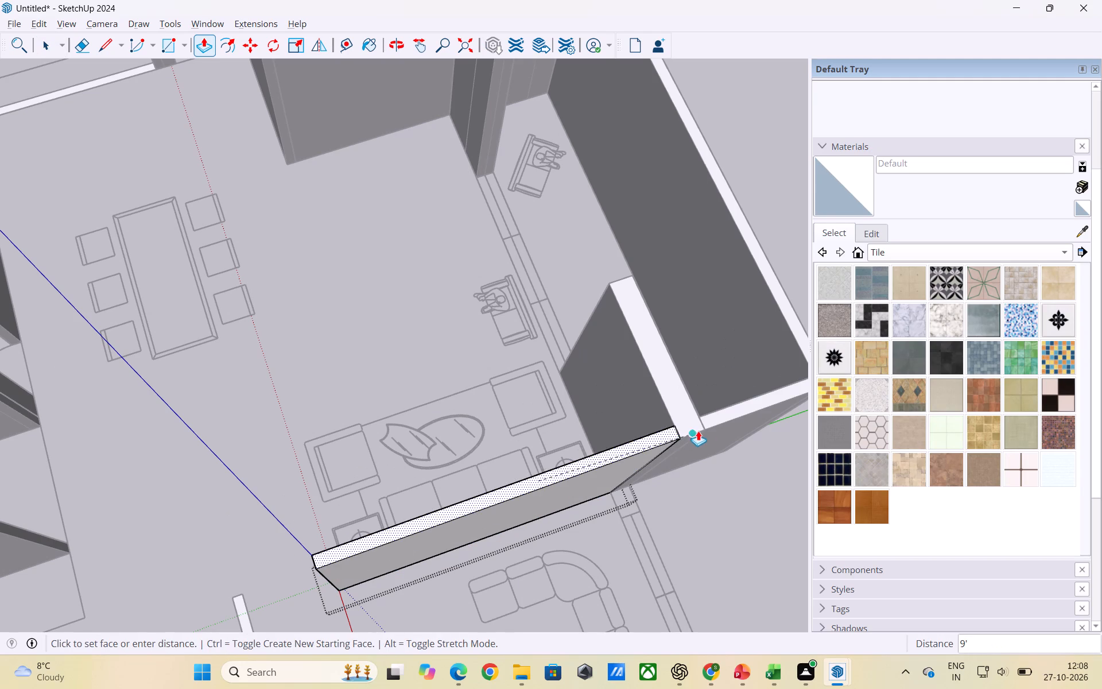
click(711, 419)
key(space)
click(703, 510)
Draw a rectangle about 9" by 1' 1/16" over the short wall stub between the sofa wall and the next window strip.
scroll(586, 460, down, 2)
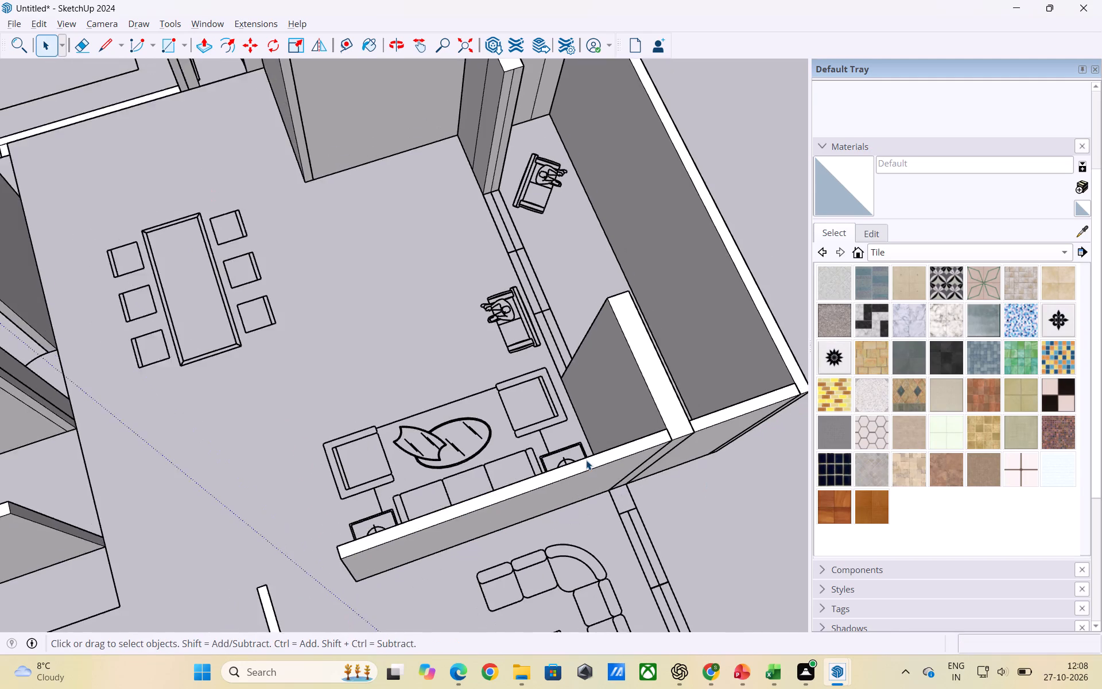
scroll(586, 460, down, 7)
middle_drag(624, 498, 455, 441)
scroll(448, 354, down, 3)
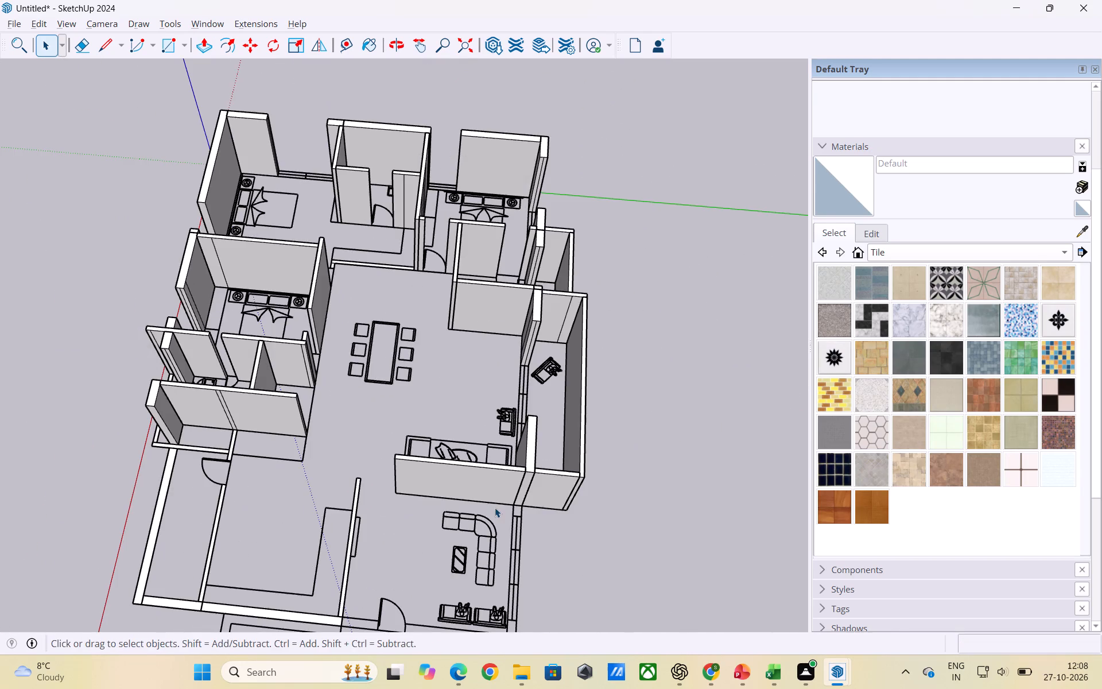
middle_drag(498, 515, 531, 487)
scroll(529, 505, up, 2)
middle_drag(535, 500, 546, 536)
scroll(519, 485, up, 5)
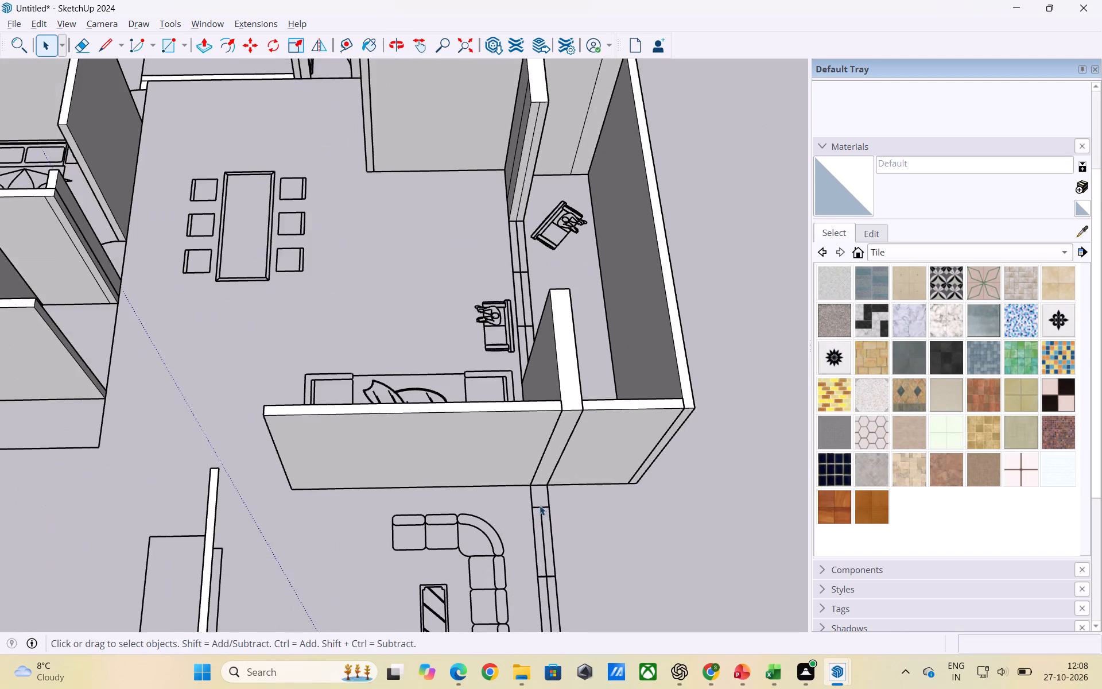
middle_drag(540, 505, 541, 553)
scroll(526, 508, up, 2)
key(r)
scroll(532, 506, up, 5)
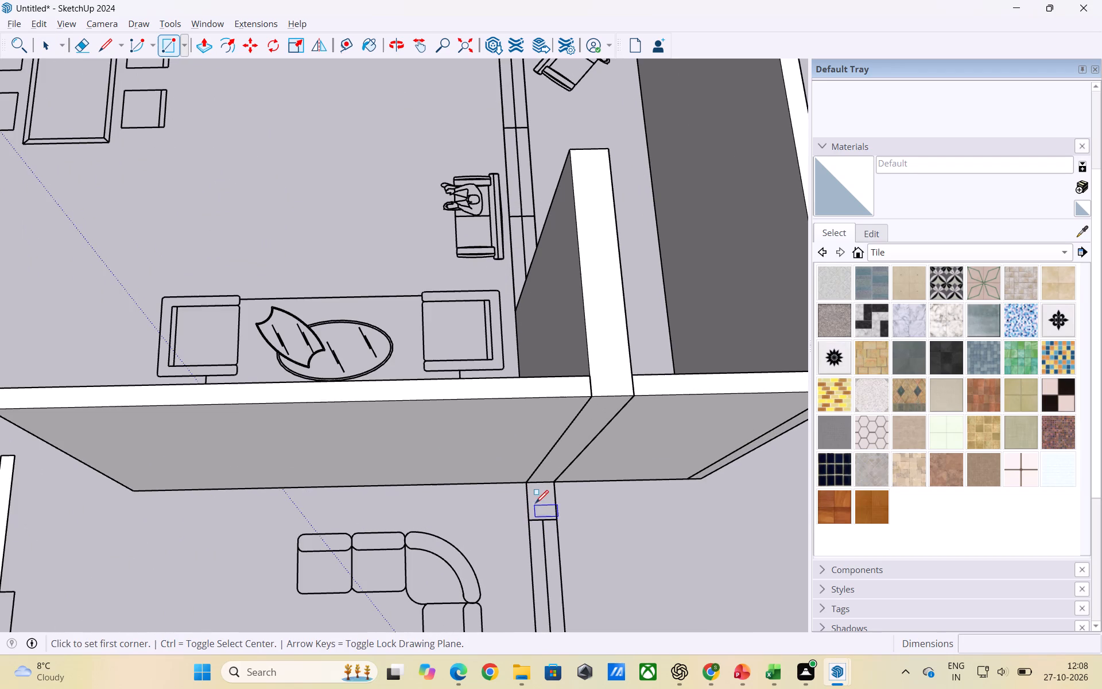
click(528, 481)
click(556, 517)
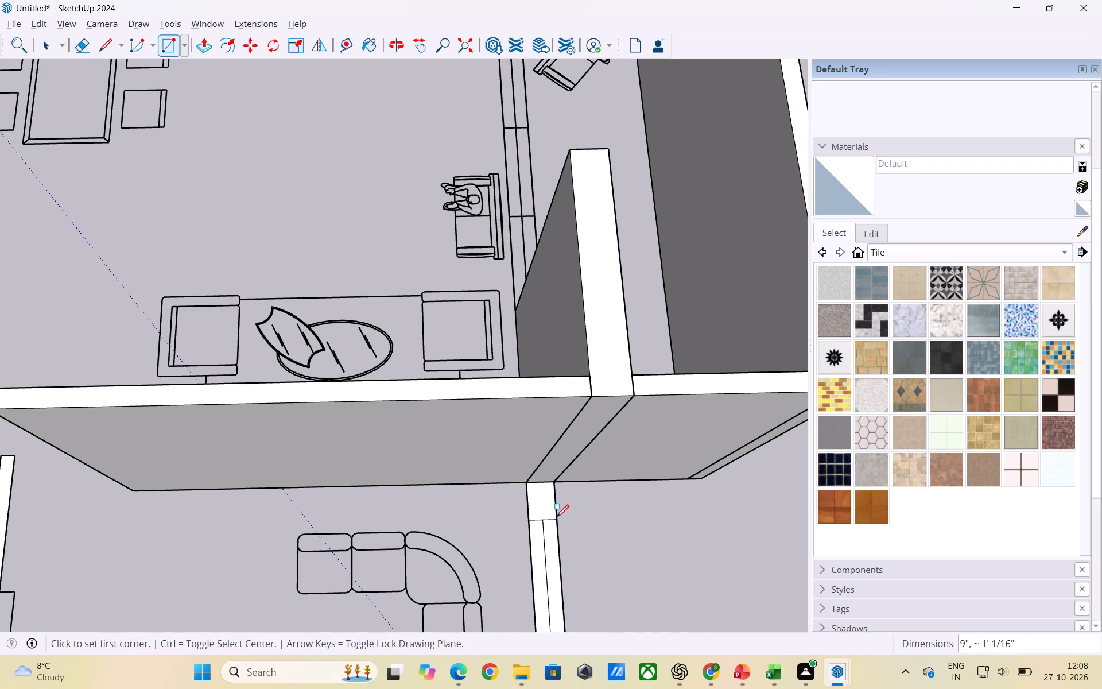
Delete the two unwanted faces filling the window strip next to the new wall stub rectangle.
key(space)
scroll(468, 460, down, 3)
click(534, 562)
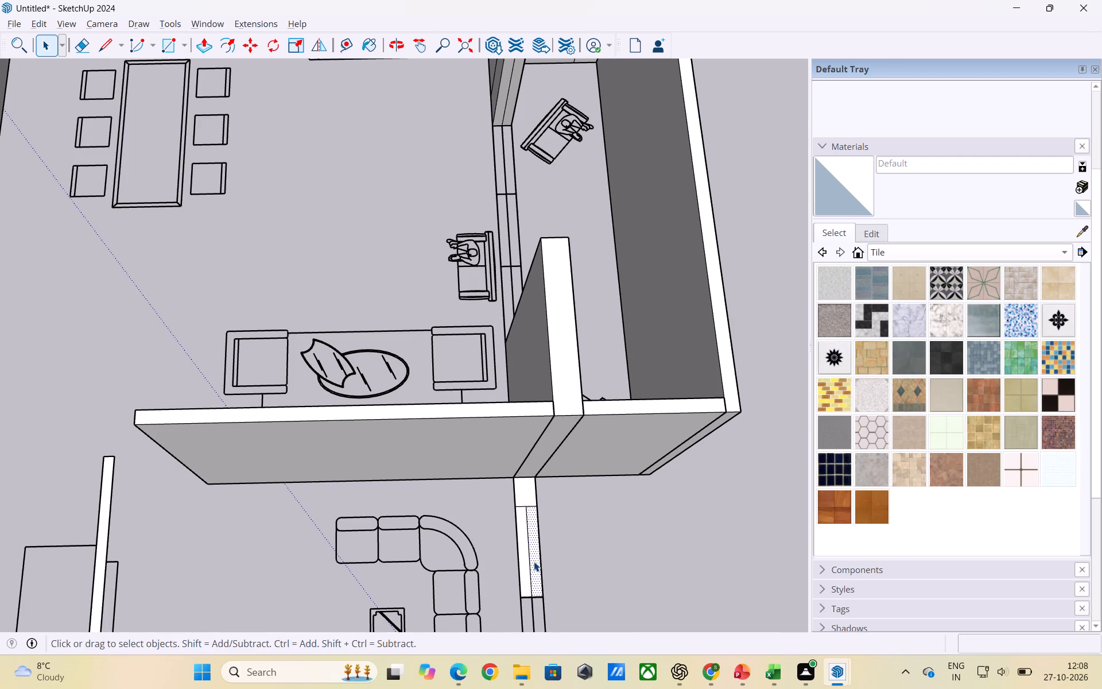
key(Delete)
click(524, 559)
key(Delete)
Group the wall stub rectangle's face together with its edges.
double_click(528, 491)
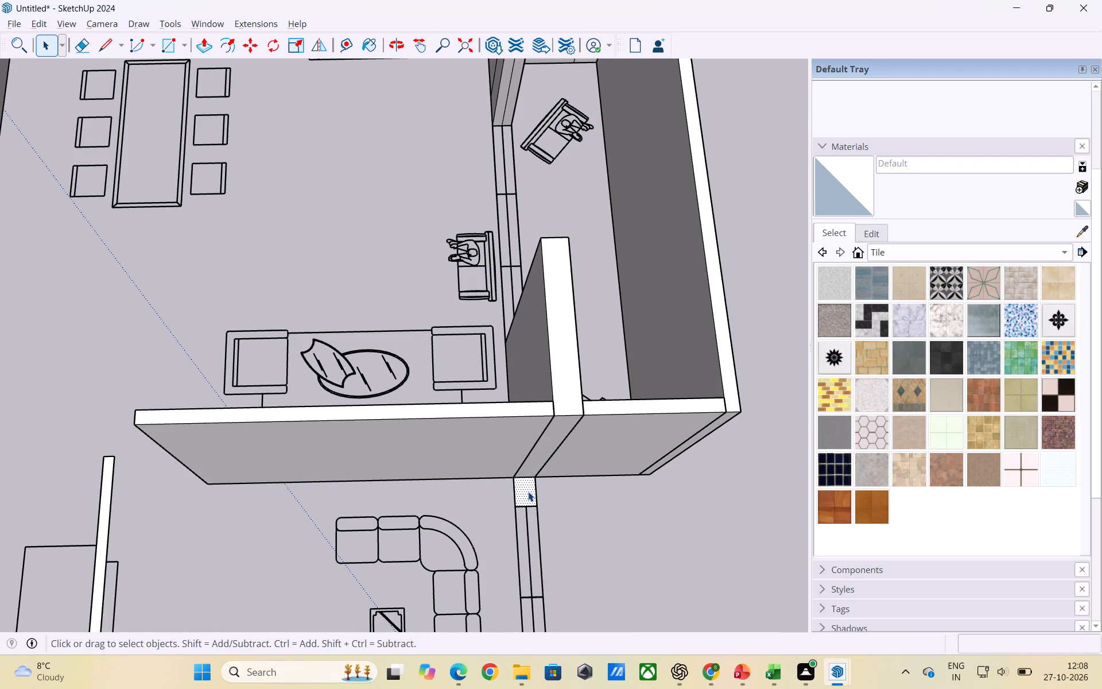
right_click(527, 491)
click(562, 393)
click(540, 512)
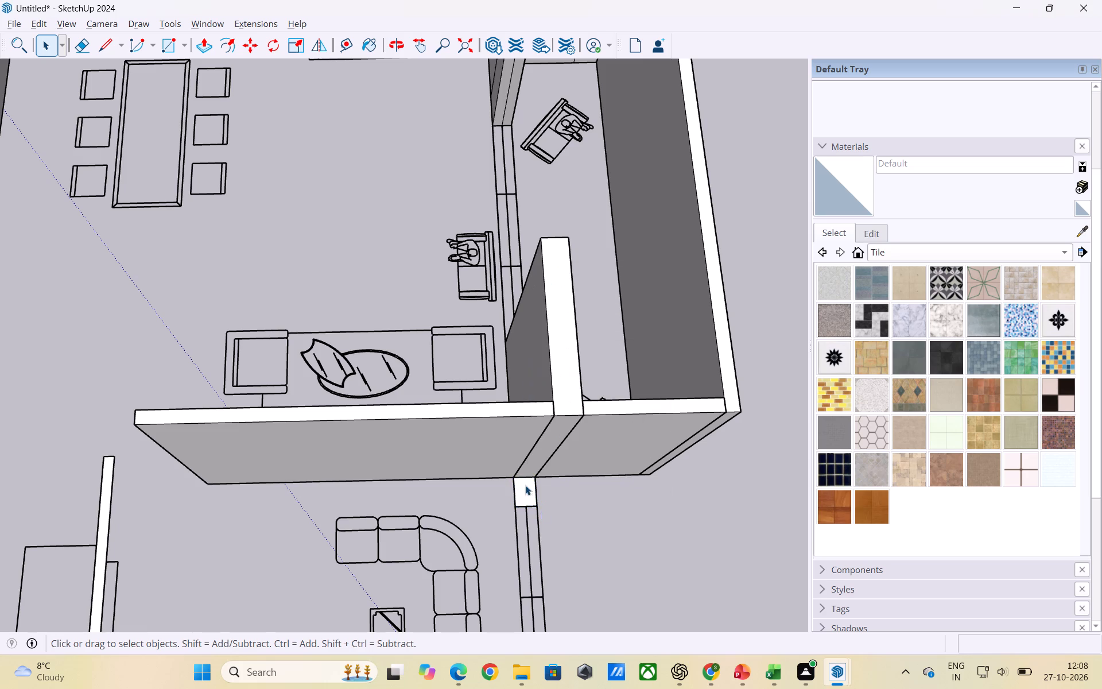
Extrude the grouped wall stub beside the window strip upward 9' to match the adjoining walls.
scroll(506, 452, down, 6)
double_click(518, 478)
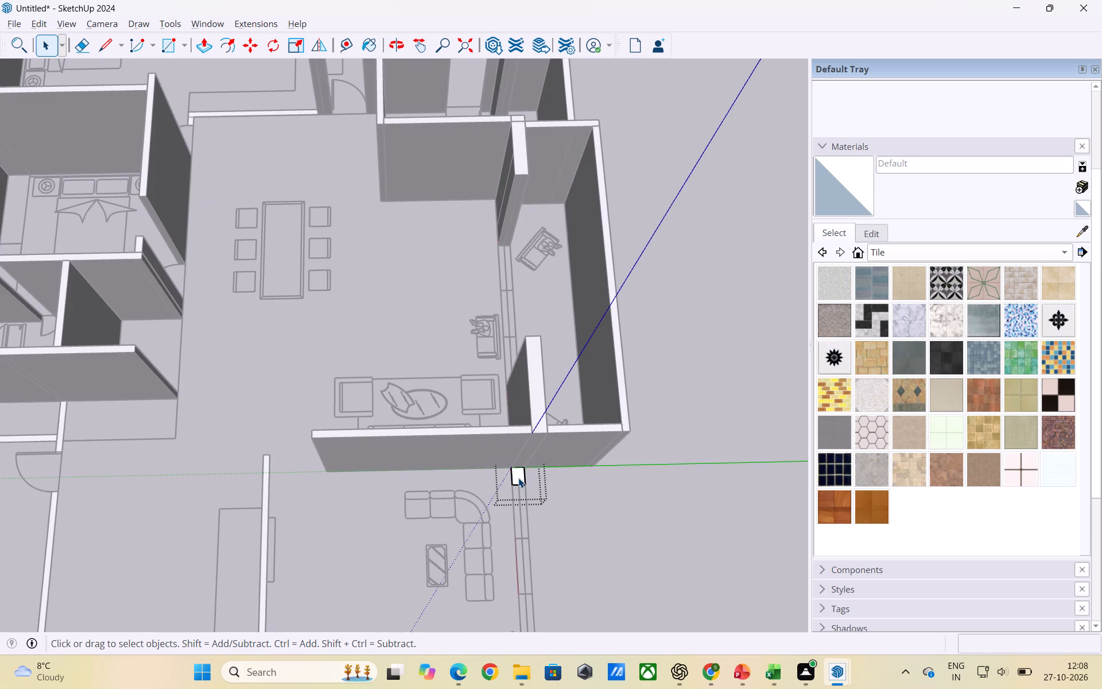
key(p)
click(518, 478)
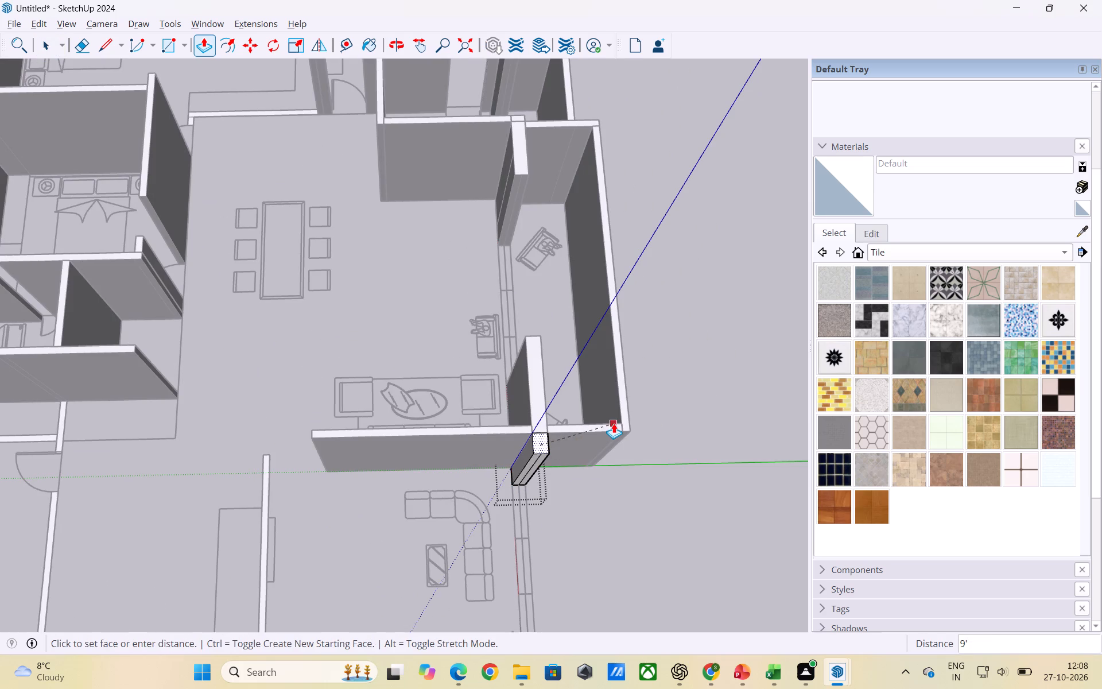
click(614, 423)
key(space)
click(619, 518)
Delete the extra vertical edge on the side face of the raised wall stub inside its group.
scroll(524, 399, down, 6)
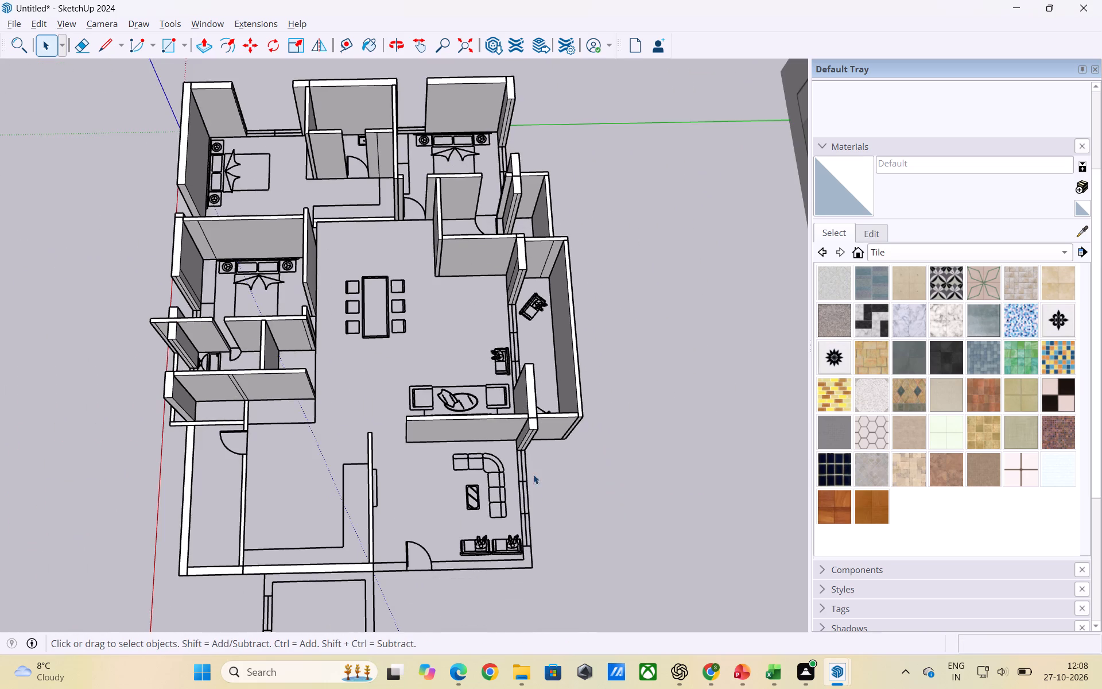
scroll(533, 570, up, 5)
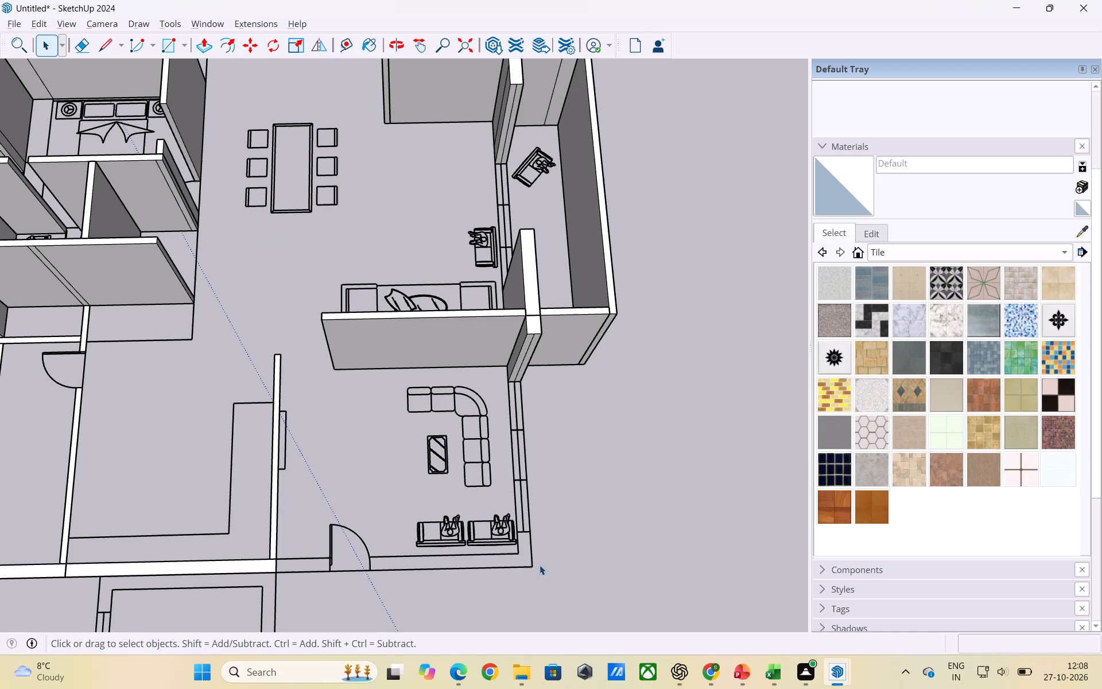
click(525, 359)
click(525, 359)
click(525, 359)
click(525, 359)
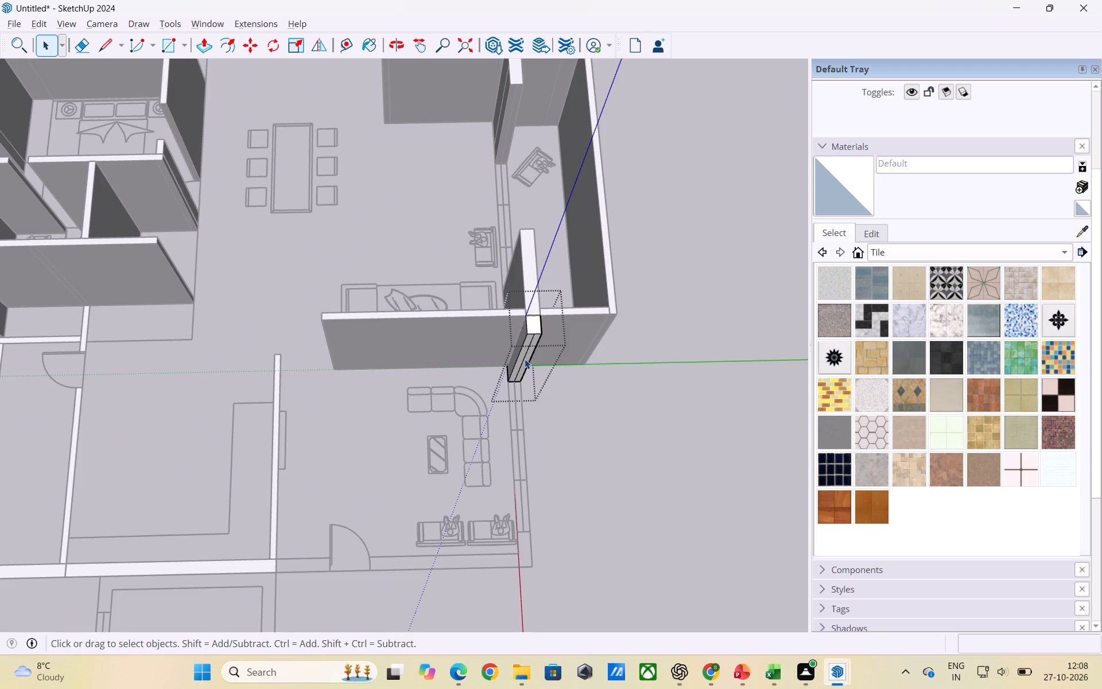
click(525, 359)
key(Delete)
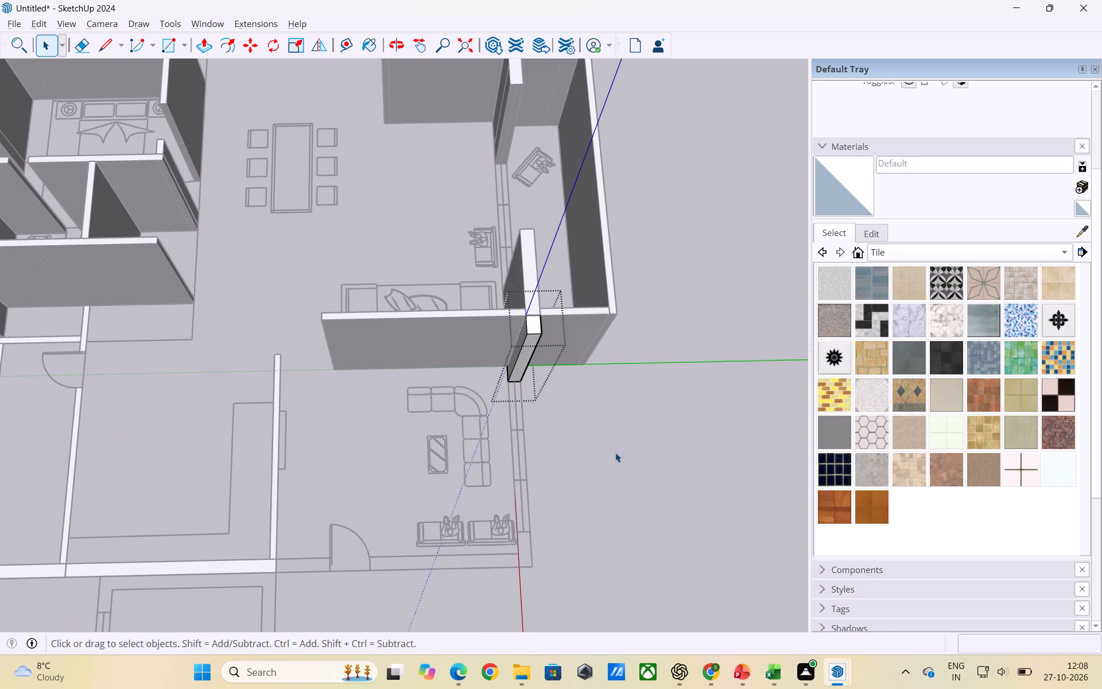
click(615, 452)
Examine the apartment and the L-shaped sofa room's outer corner to find the wall segments still flat.
scroll(583, 403, down, 3)
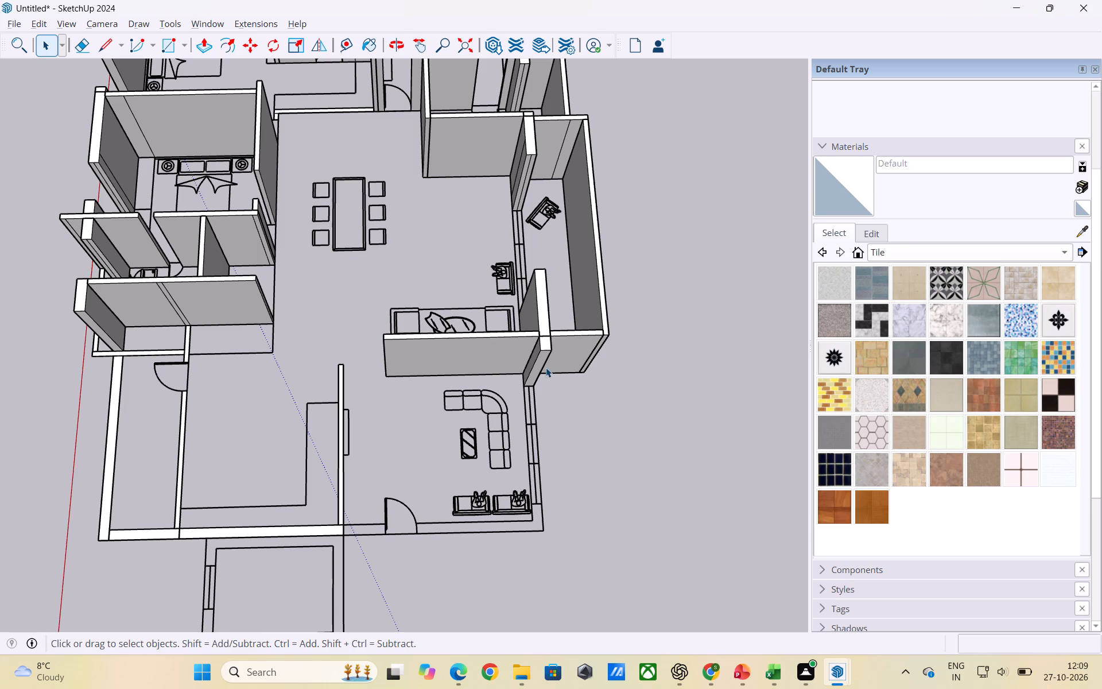
scroll(114, 123, up, 1)
scroll(88, 146, down, 1)
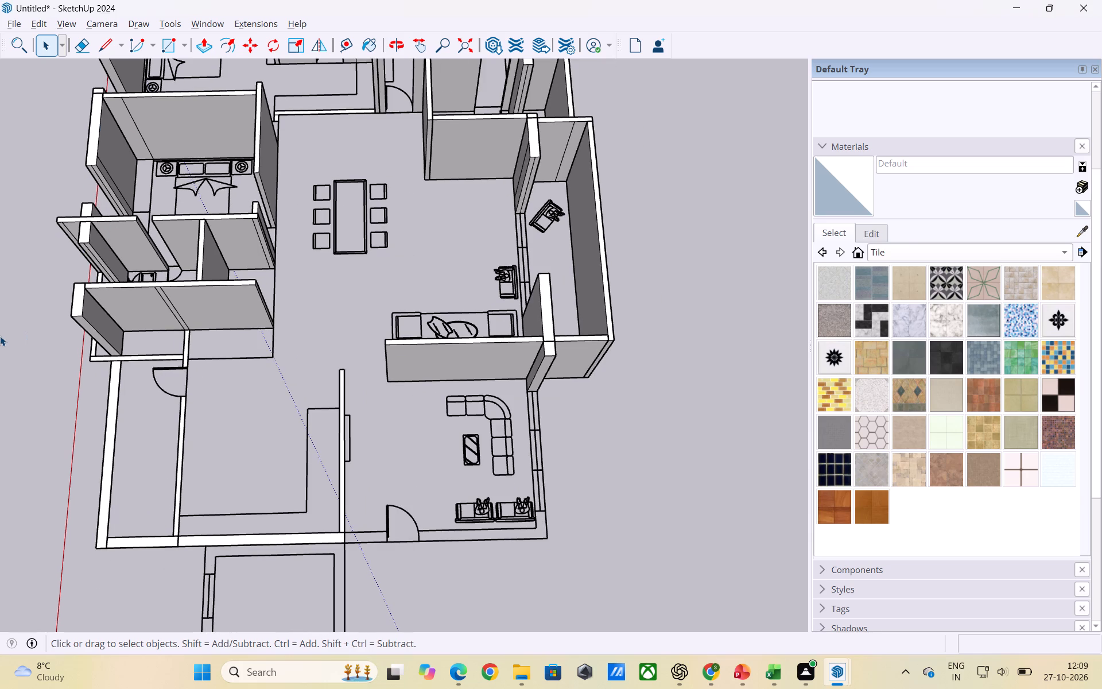
scroll(122, 305, up, 2)
scroll(129, 298, down, 2)
scroll(133, 559, up, 1)
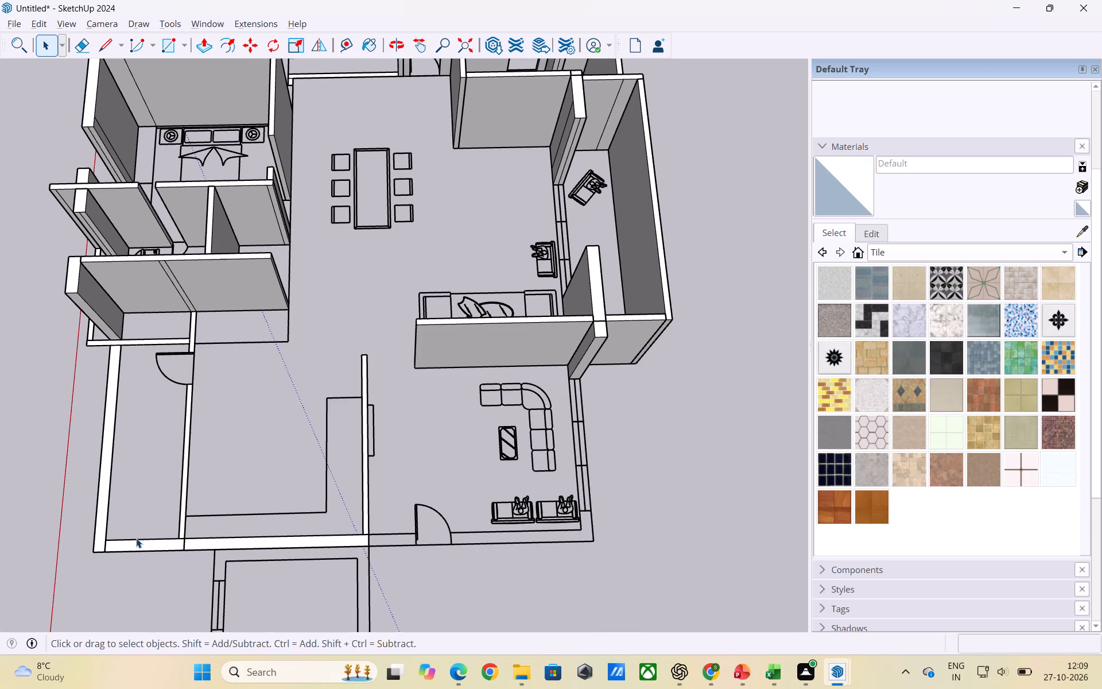
scroll(216, 599, down, 5)
scroll(136, 630, down, 3)
scroll(249, 578, up, 1)
scroll(474, 457, down, 1)
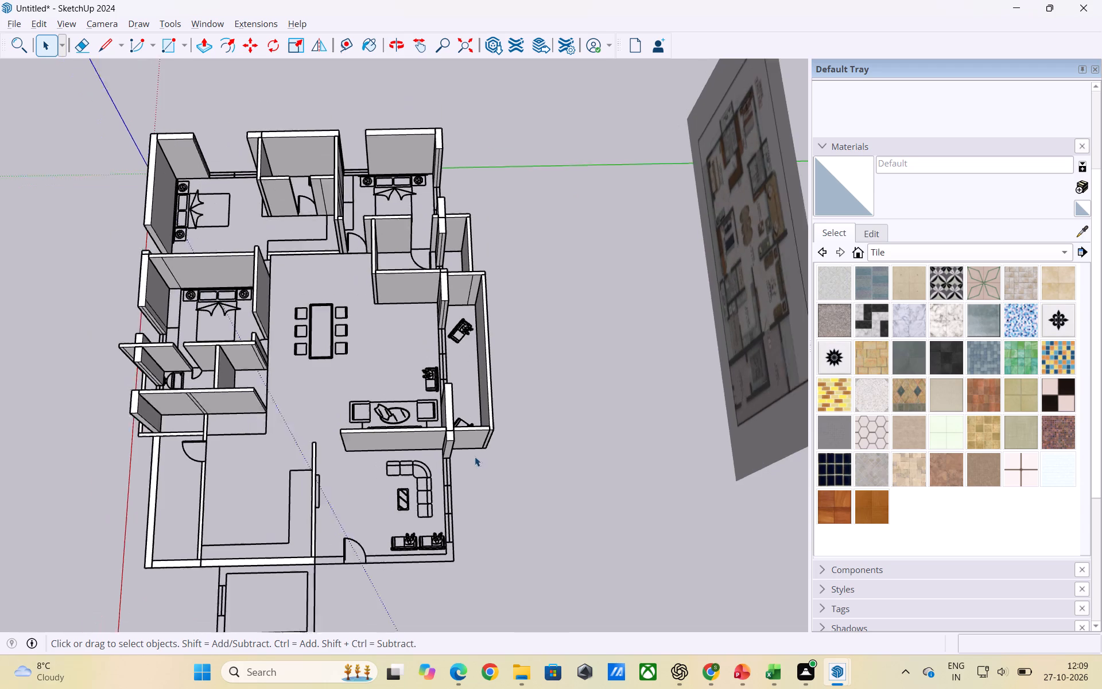
scroll(475, 456, down, 1)
scroll(328, 605, up, 5)
middle_drag(413, 543, 464, 490)
scroll(525, 527, up, 2)
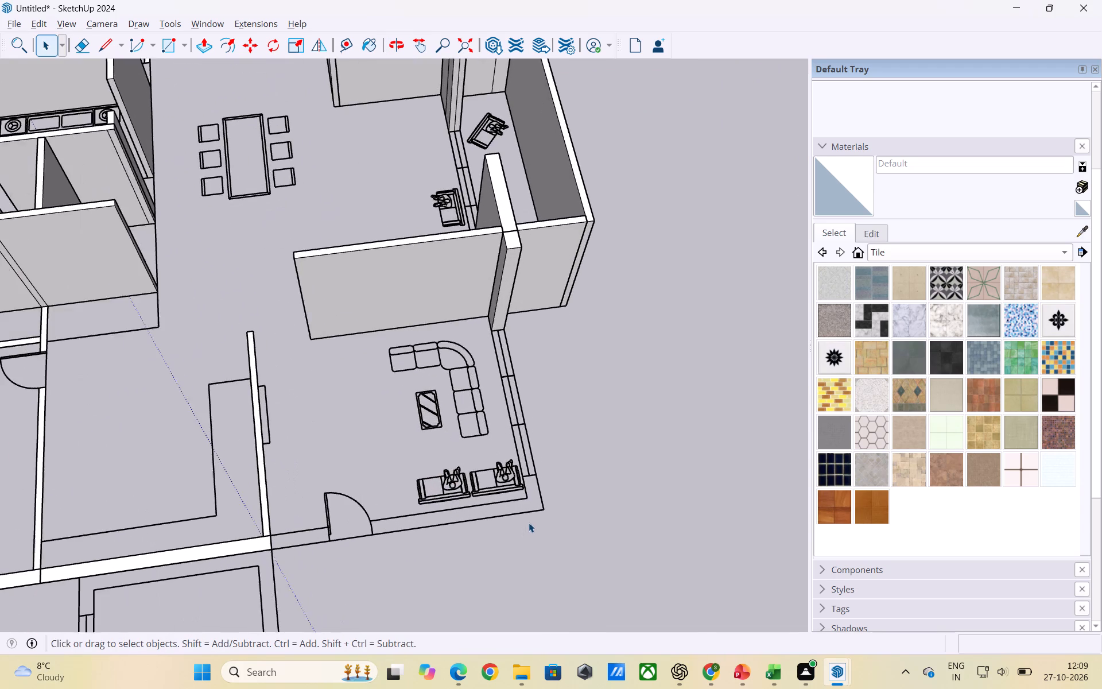
scroll(529, 522, up, 2)
middle_drag(538, 510, 433, 526)
scroll(478, 529, up, 2)
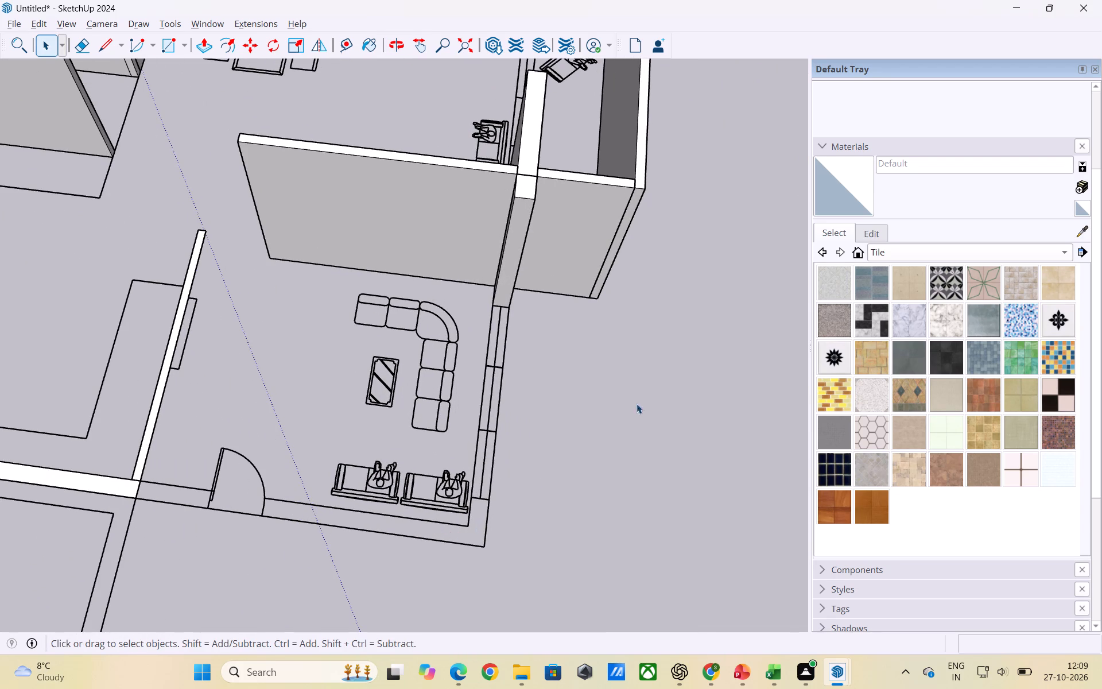
scroll(957, 675, down, 1)
scroll(898, 688, up, 3)
scroll(1008, 688, down, 1)
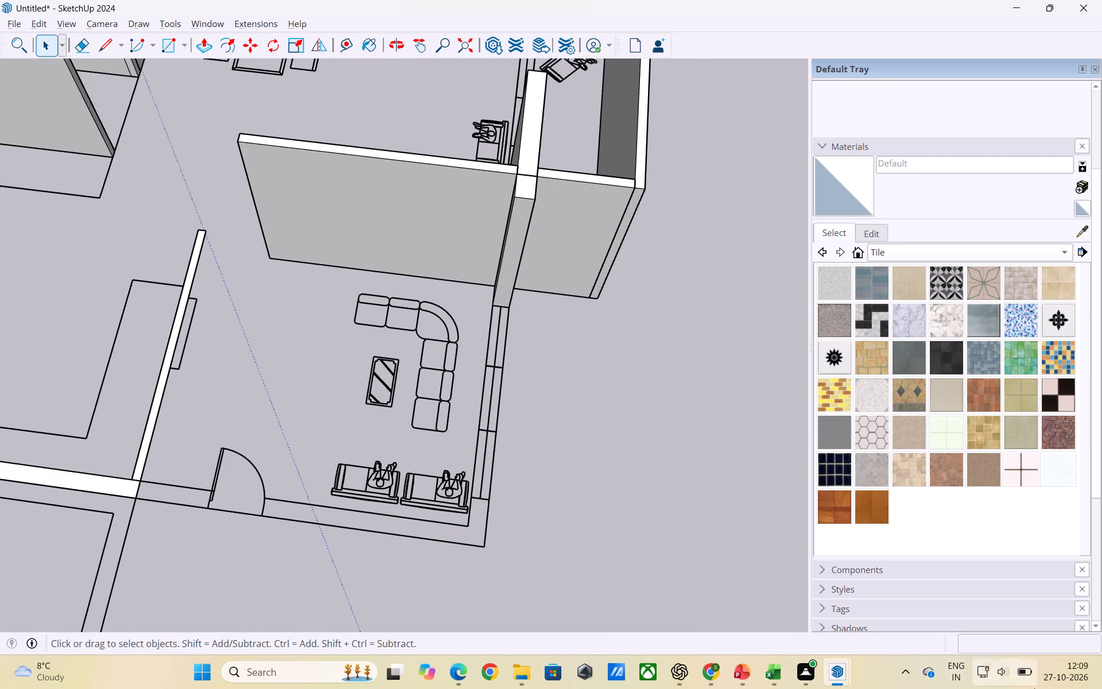
Examine the whole apartment from farther out to find the wall outlines that still lack faces.
scroll(1034, 688, down, 2)
scroll(890, 595, down, 2)
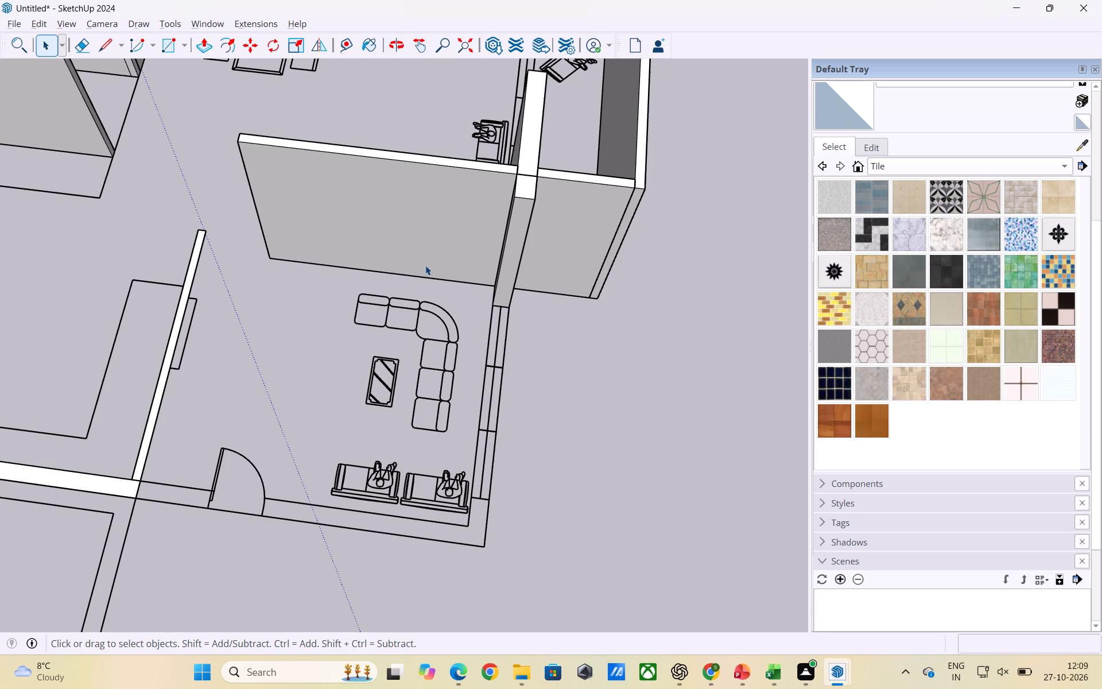
scroll(443, 250, down, 2)
scroll(489, 356, up, 2)
scroll(577, 363, down, 3)
scroll(549, 361, up, 2)
scroll(531, 353, down, 5)
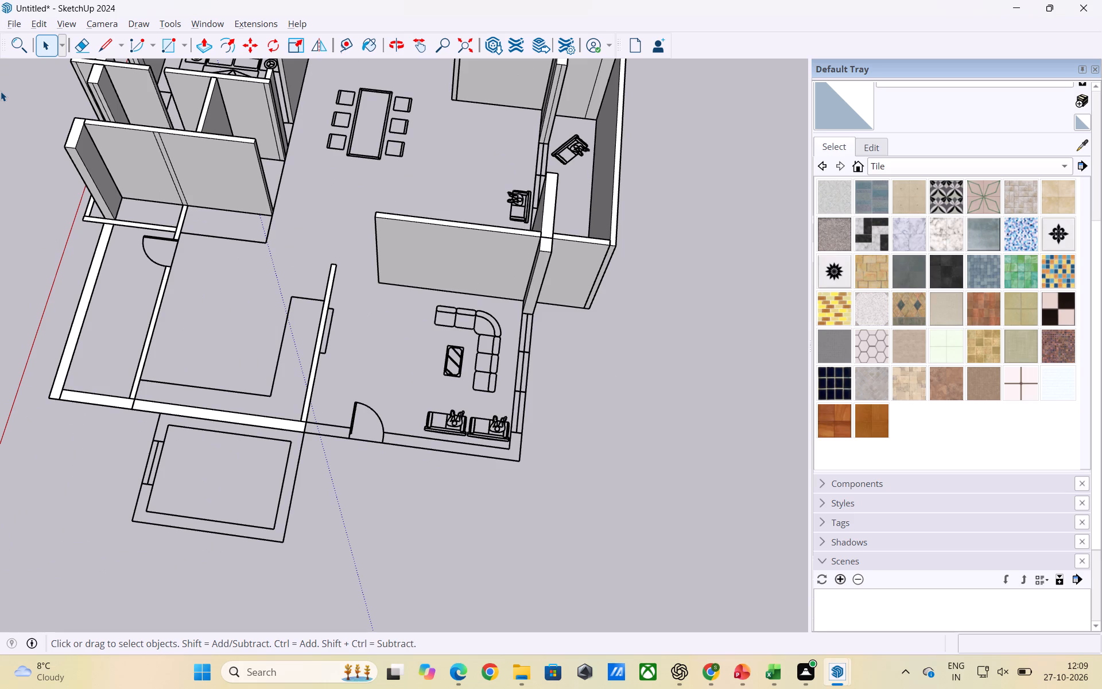
scroll(306, 81, down, 2)
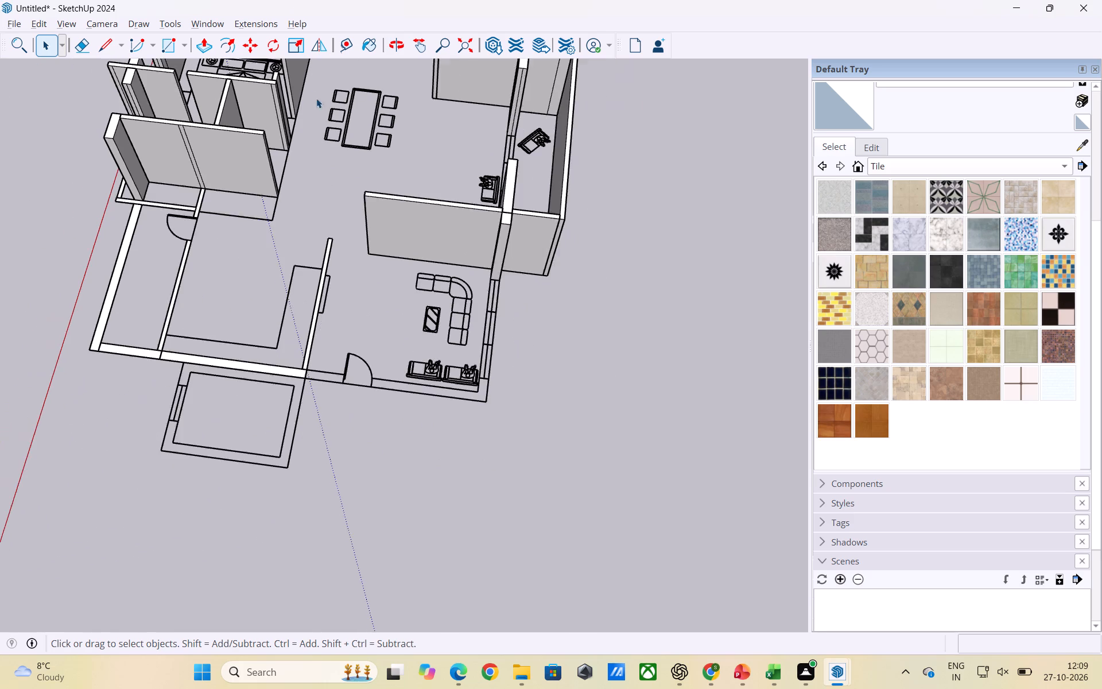
scroll(297, 129, down, 5)
middle_drag(347, 338, 441, 305)
scroll(456, 354, up, 3)
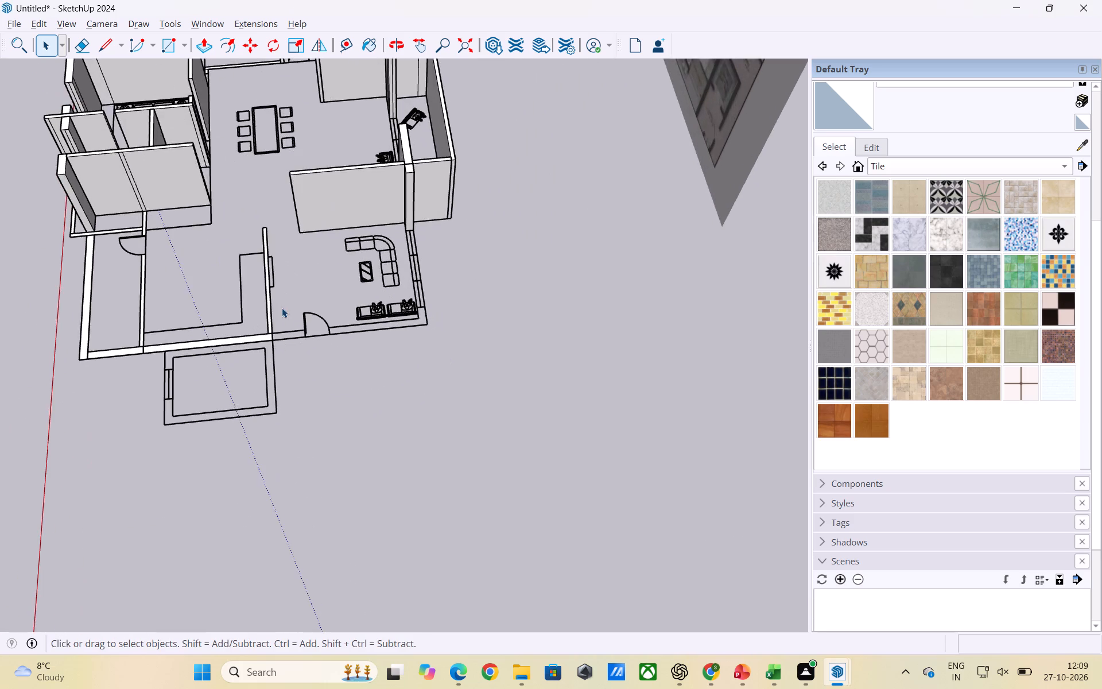
scroll(282, 308, down, 3)
scroll(469, 327, down, 6)
scroll(435, 462, up, 3)
scroll(446, 456, down, 3)
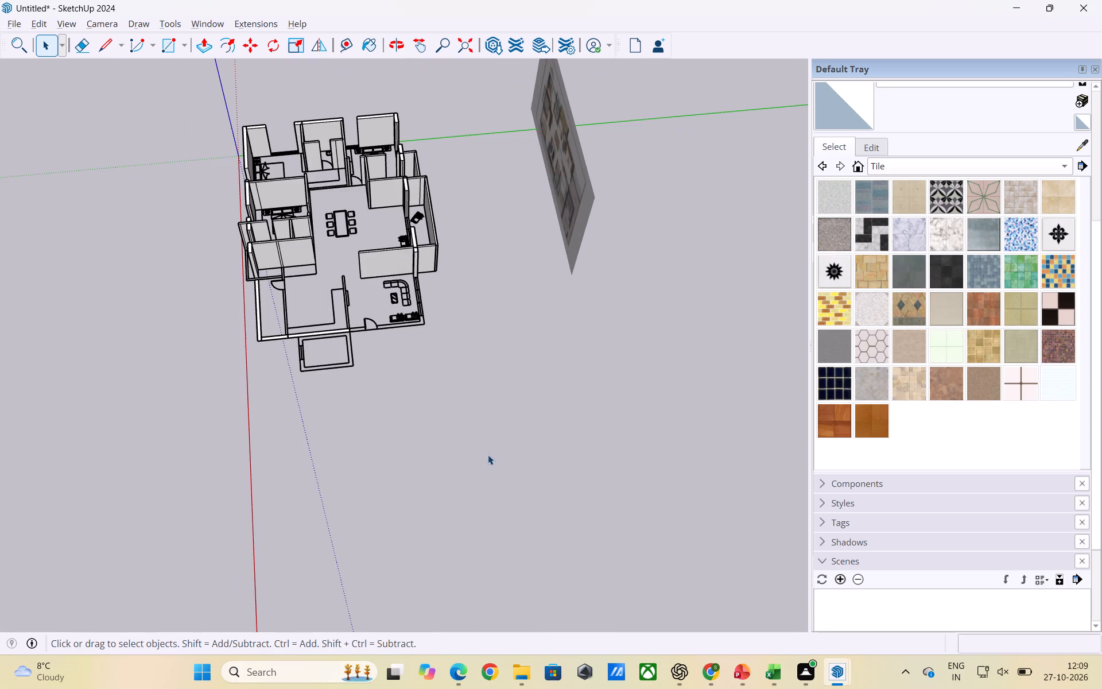
scroll(488, 455, down, 2)
scroll(495, 359, down, 2)
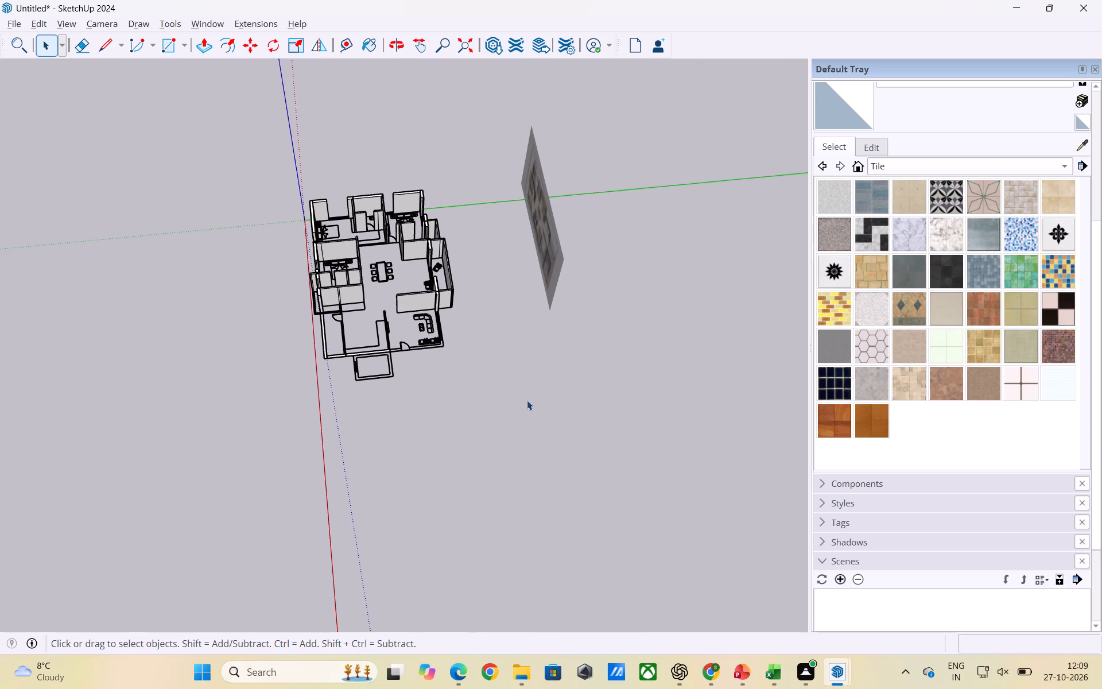
scroll(541, 417, down, 2)
scroll(473, 369, up, 6)
Draw a 9" by about 9' 3 5/8" rectangle over the sofa room's outer wall, from the entrance door to the corner.
middle_drag(424, 335, 424, 419)
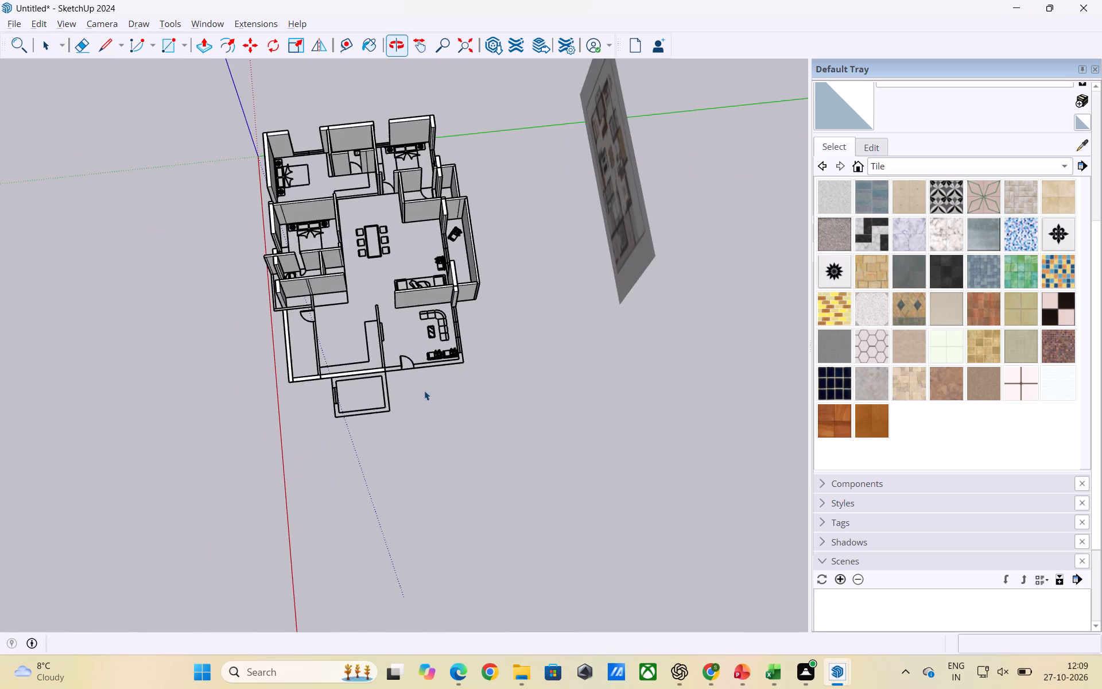
scroll(422, 333, up, 11)
scroll(476, 376, down, 2)
middle_drag(471, 378, 471, 426)
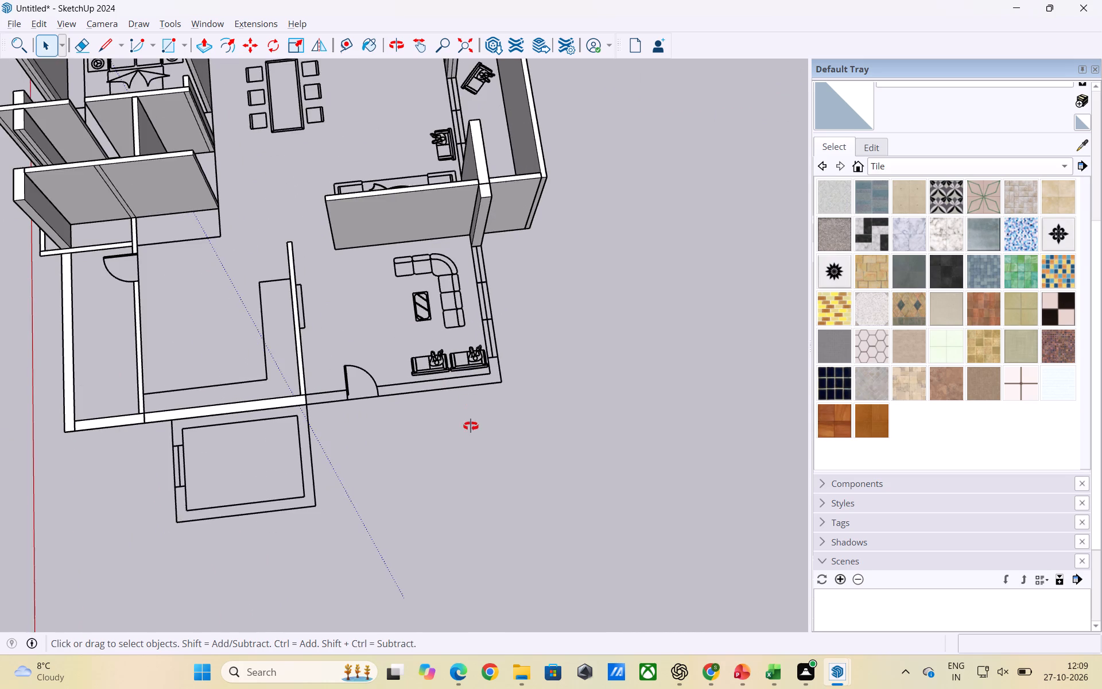
middle_drag(471, 426, 467, 428)
scroll(373, 387, up, 8)
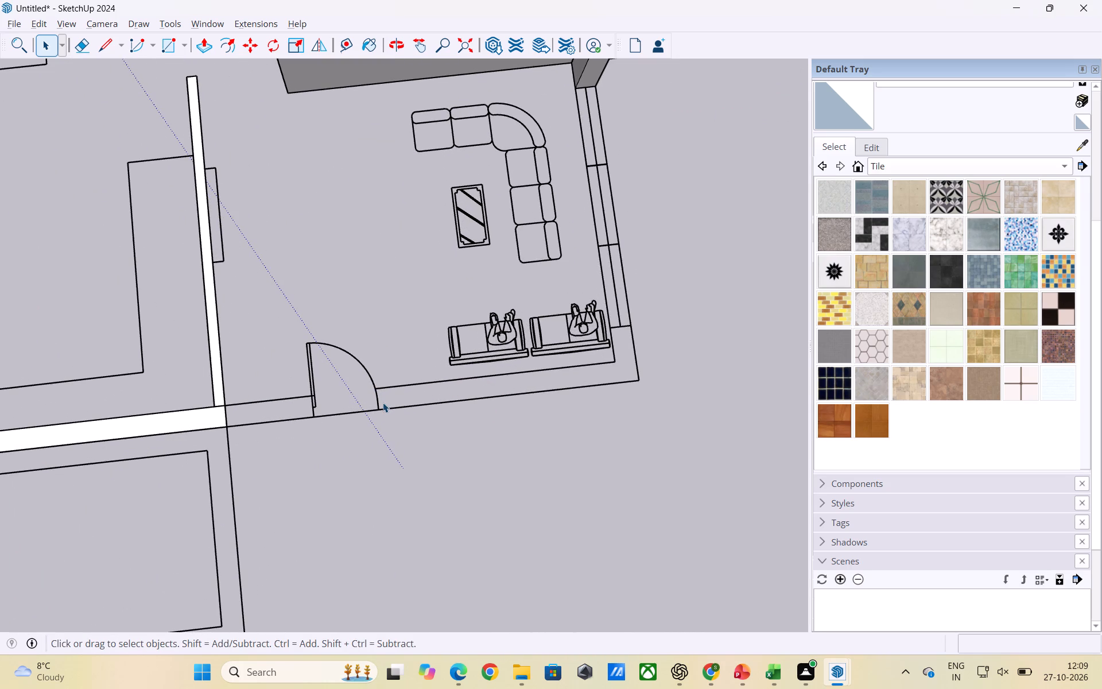
key(r)
scroll(387, 386, up, 5)
click(370, 387)
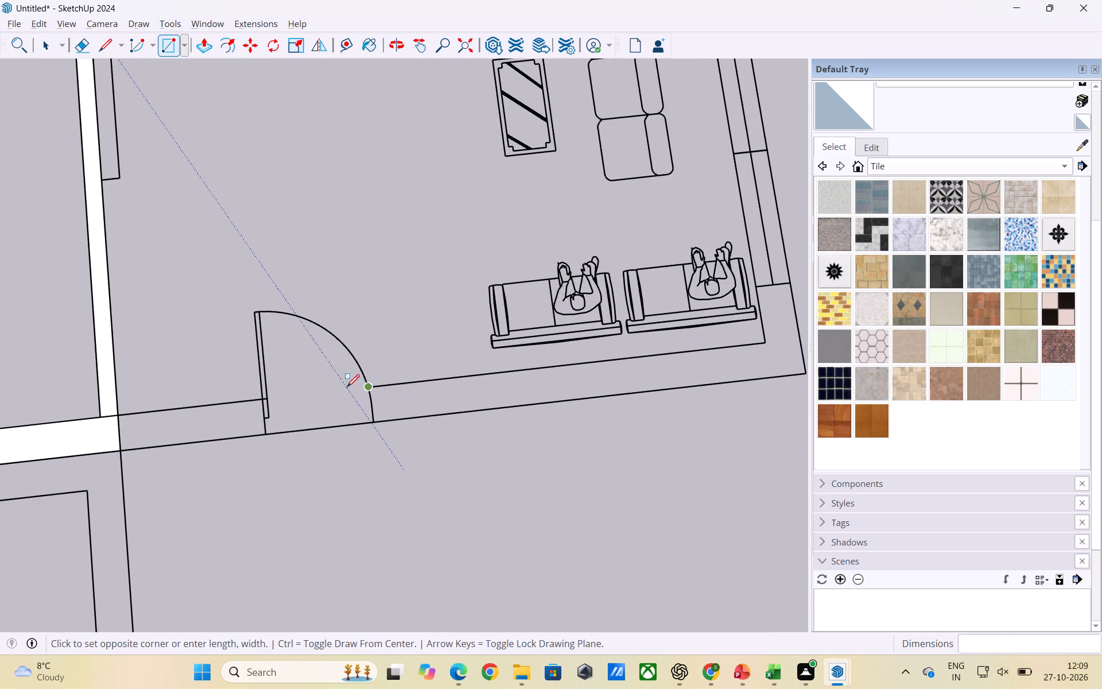
scroll(251, 386, down, 3)
click(678, 377)
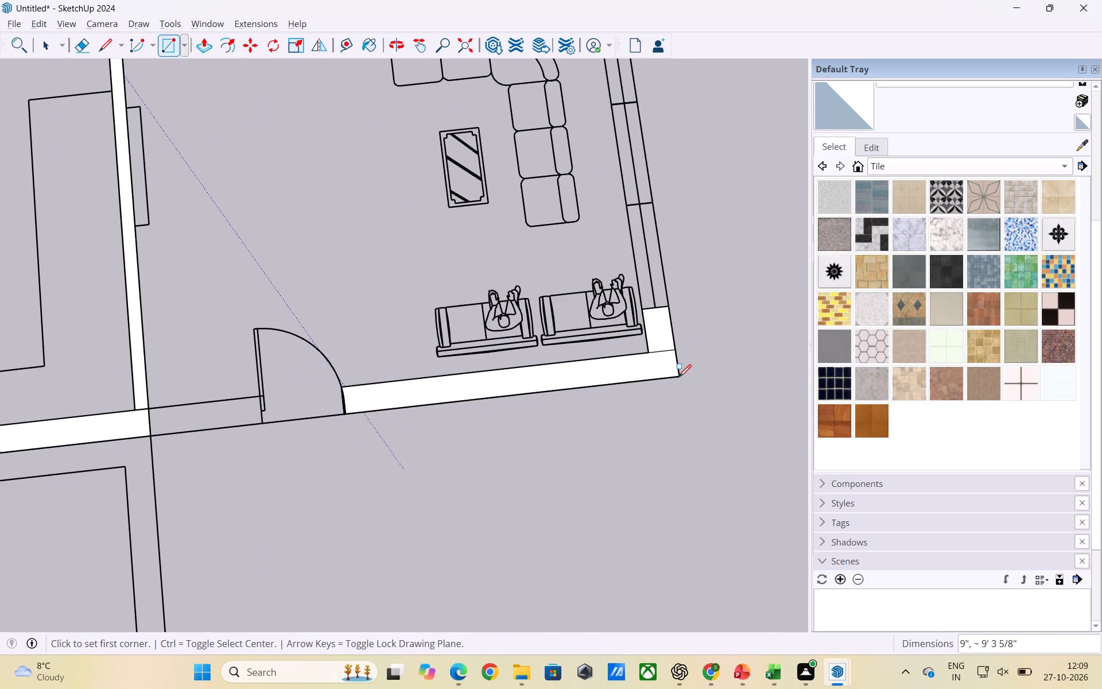
key(space)
Group the small corner piece below the window strip and the long wall piece beside the entrance door separately, each with its edges.
scroll(459, 429, down, 6)
scroll(611, 379, up, 2)
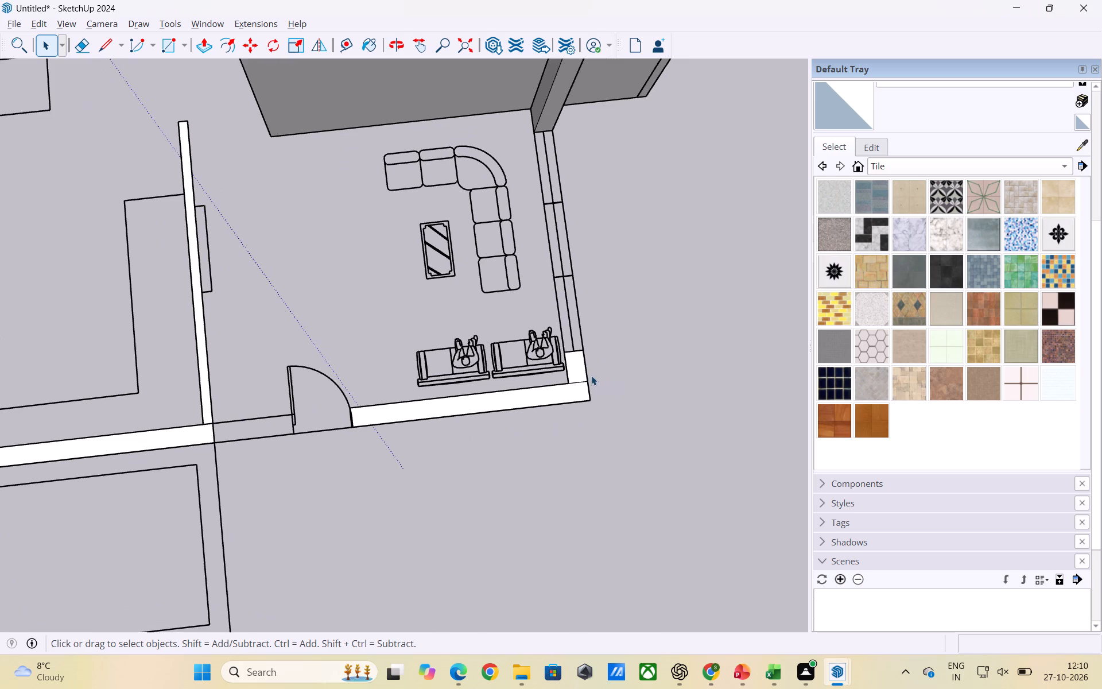
double_click(579, 367)
right_click(579, 367)
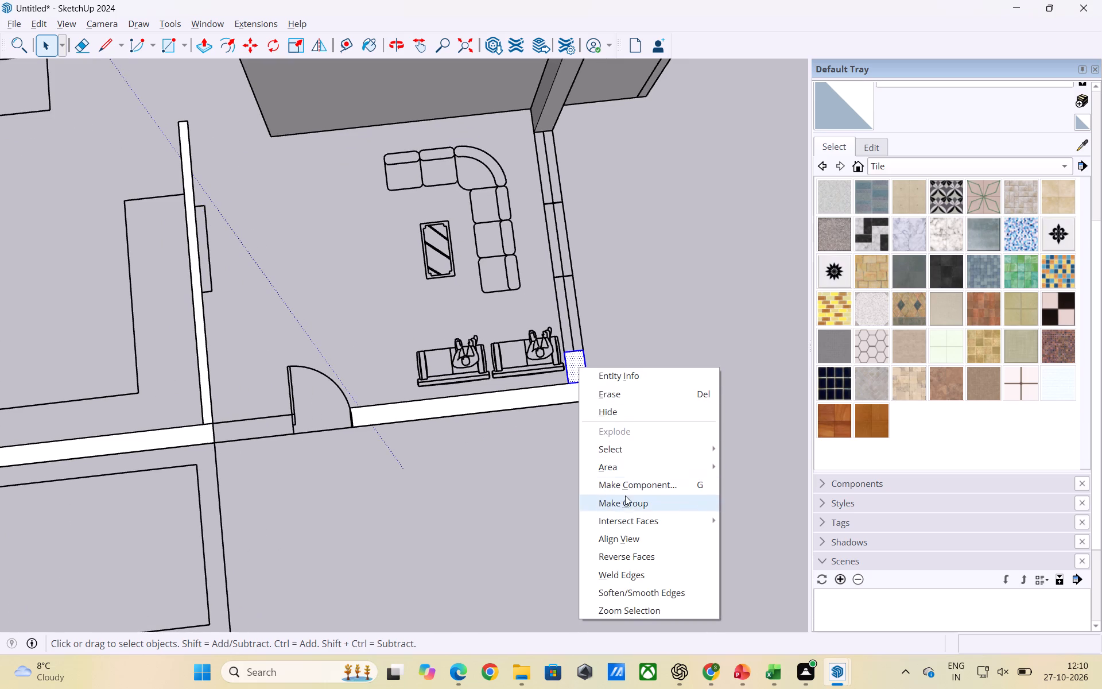
click(624, 500)
double_click(565, 391)
right_click(565, 391)
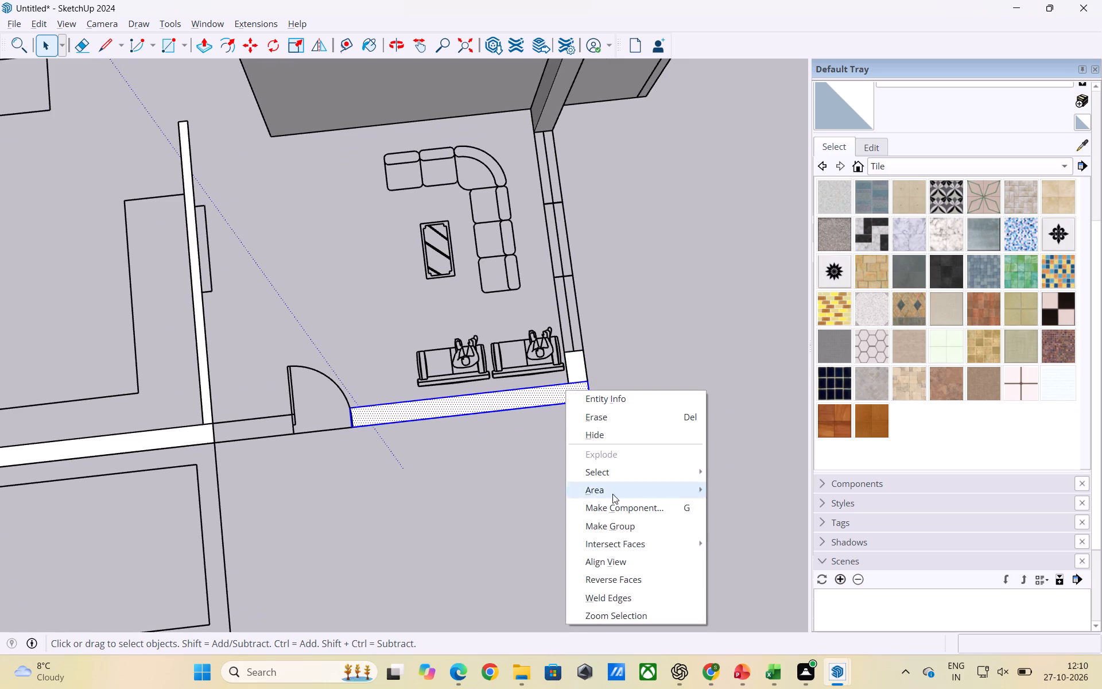
click(620, 519)
click(649, 439)
Draw a rectangle over the short outer wall segment between the sofa room's partition wall and the entrance door.
scroll(690, 389, down, 9)
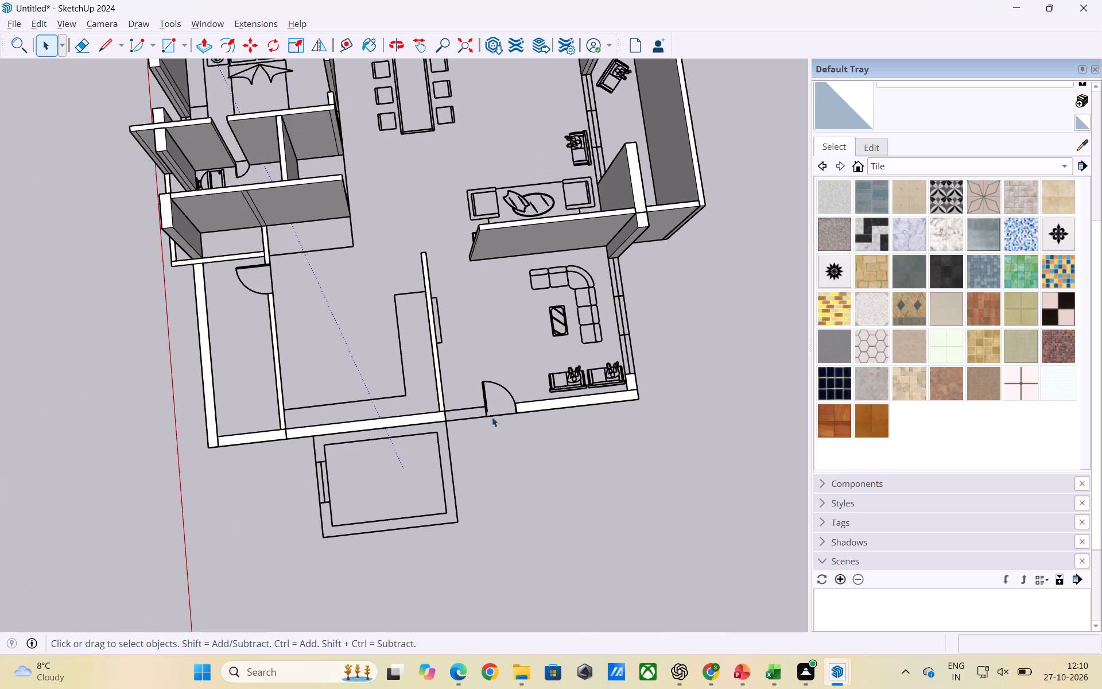
scroll(465, 420, up, 6)
key(r)
scroll(454, 426, up, 5)
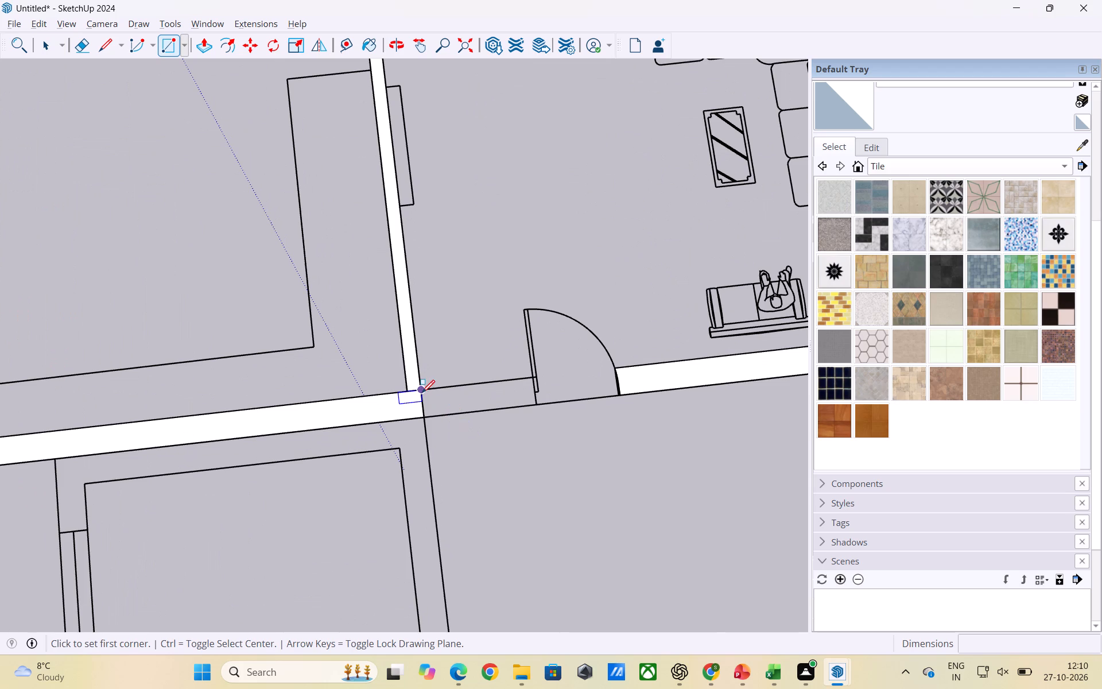
click(422, 392)
click(536, 408)
key(space)
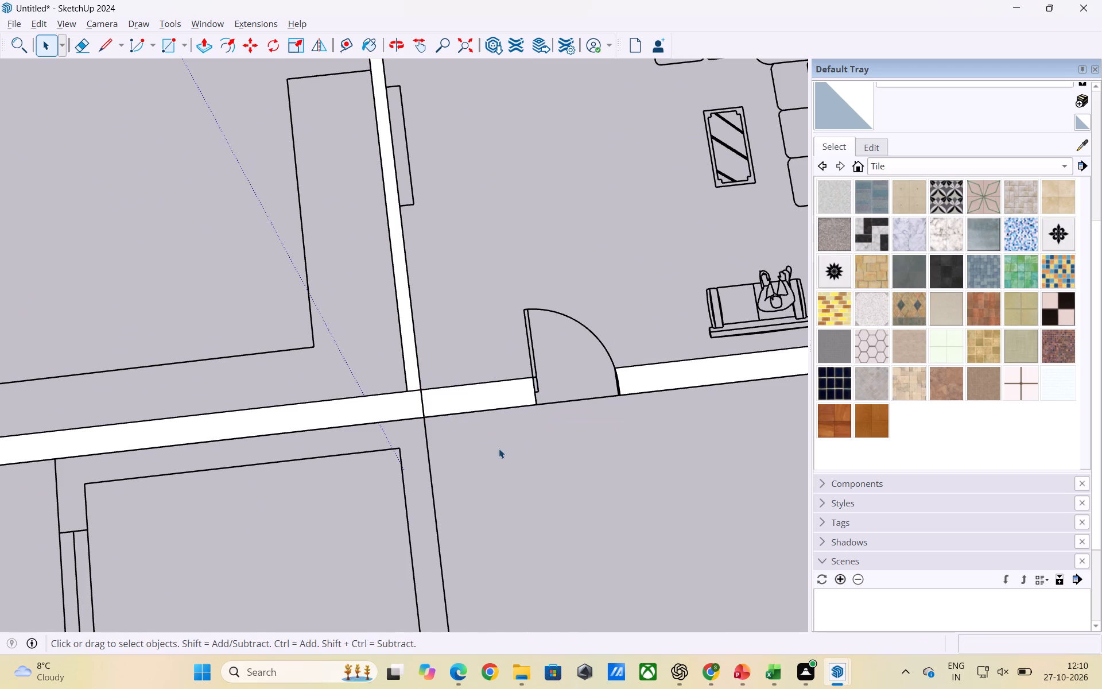
Group the short wall rectangle between the partition and the entrance door together with its edges.
double_click(482, 401)
right_click(482, 401)
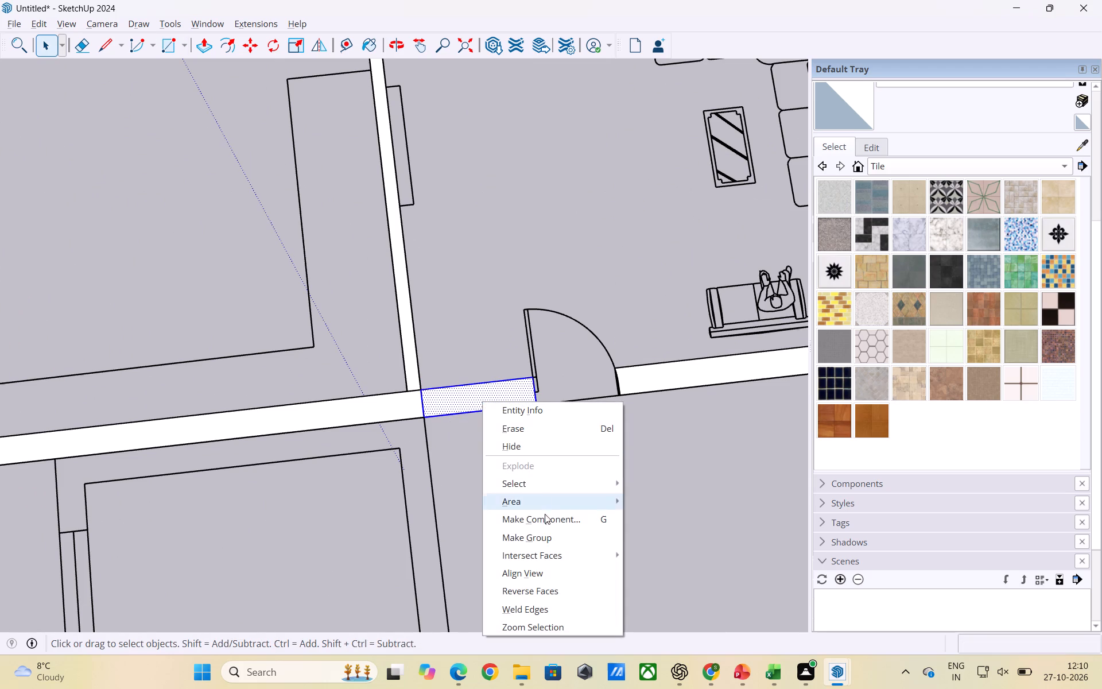
click(546, 536)
click(589, 485)
Group the flat short wall piece between the raised cross wall and the long narrow room's door, including its edges.
scroll(513, 437, down, 7)
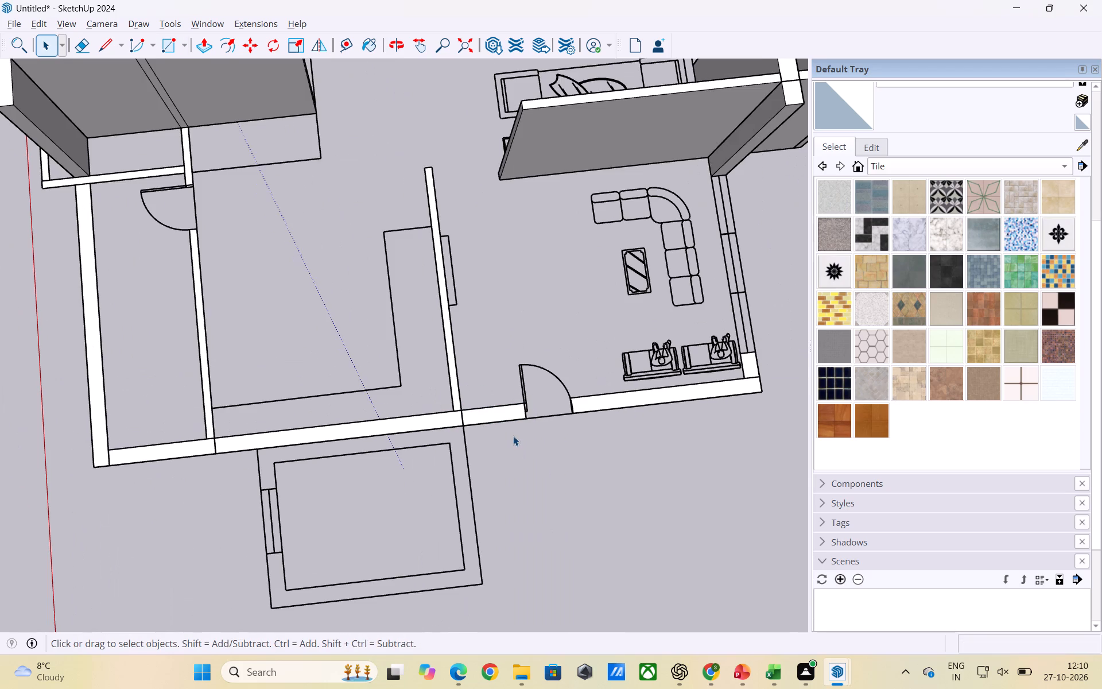
scroll(513, 436, down, 3)
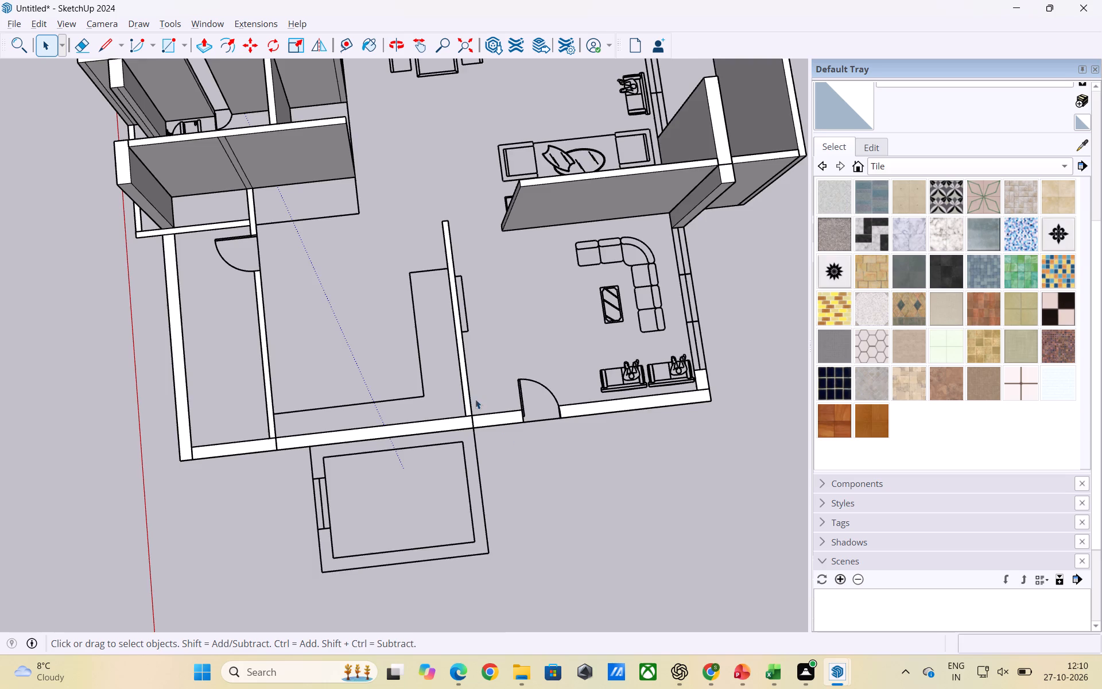
scroll(474, 392, down, 6)
scroll(605, 297, down, 5)
middle_drag(464, 400, 453, 320)
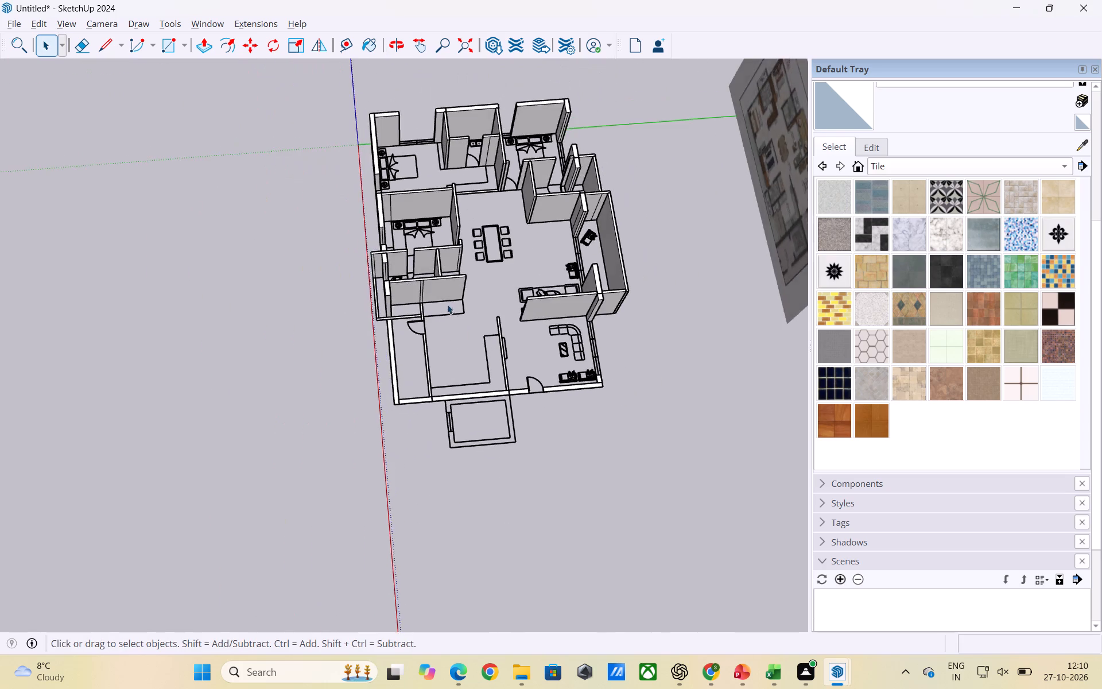
scroll(412, 354, up, 5)
middle_drag(416, 298, 416, 368)
scroll(421, 288, up, 8)
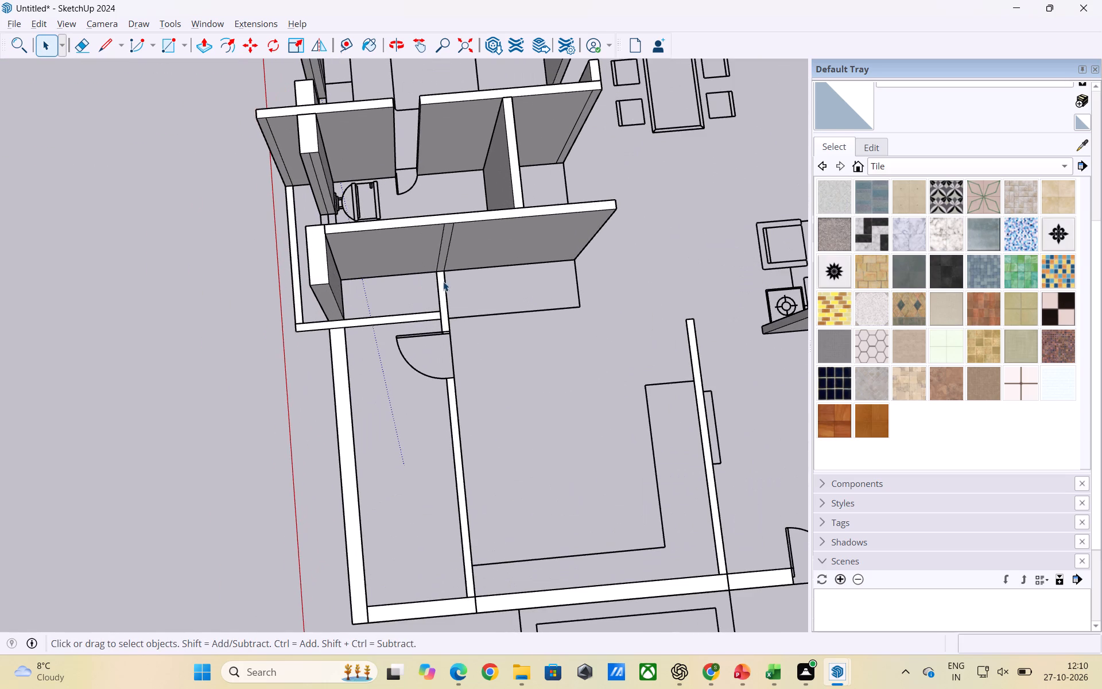
double_click(443, 293)
right_click(443, 293)
click(494, 429)
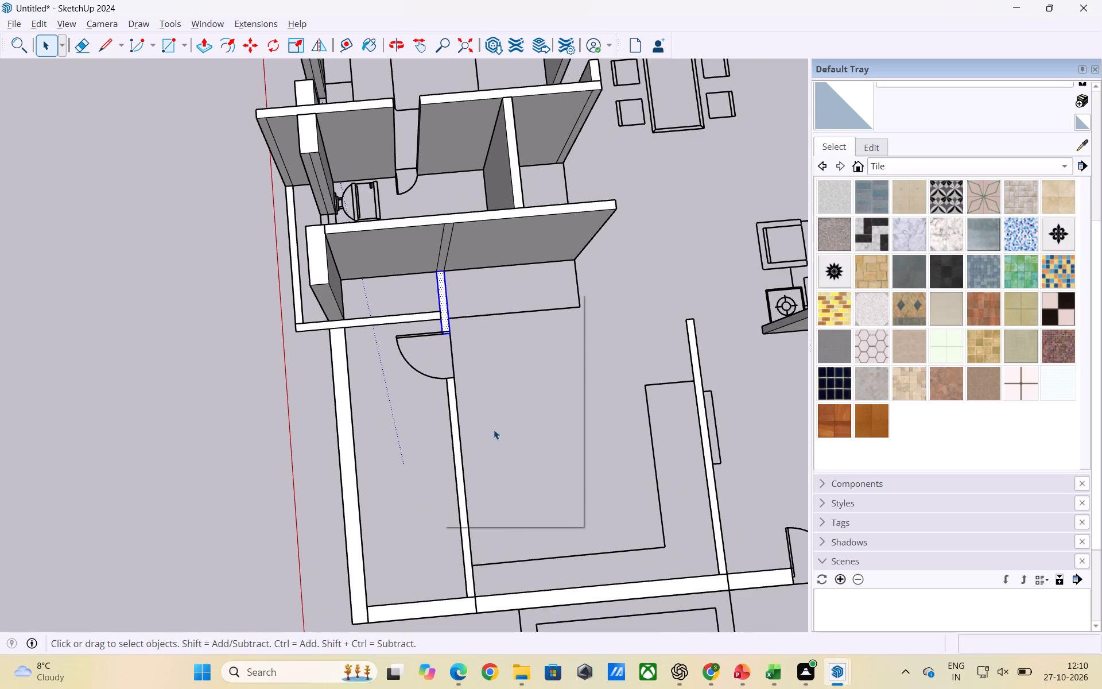
click(509, 392)
Check whether the thin flat cross wall at the end of the long narrow room is already a group.
double_click(363, 321)
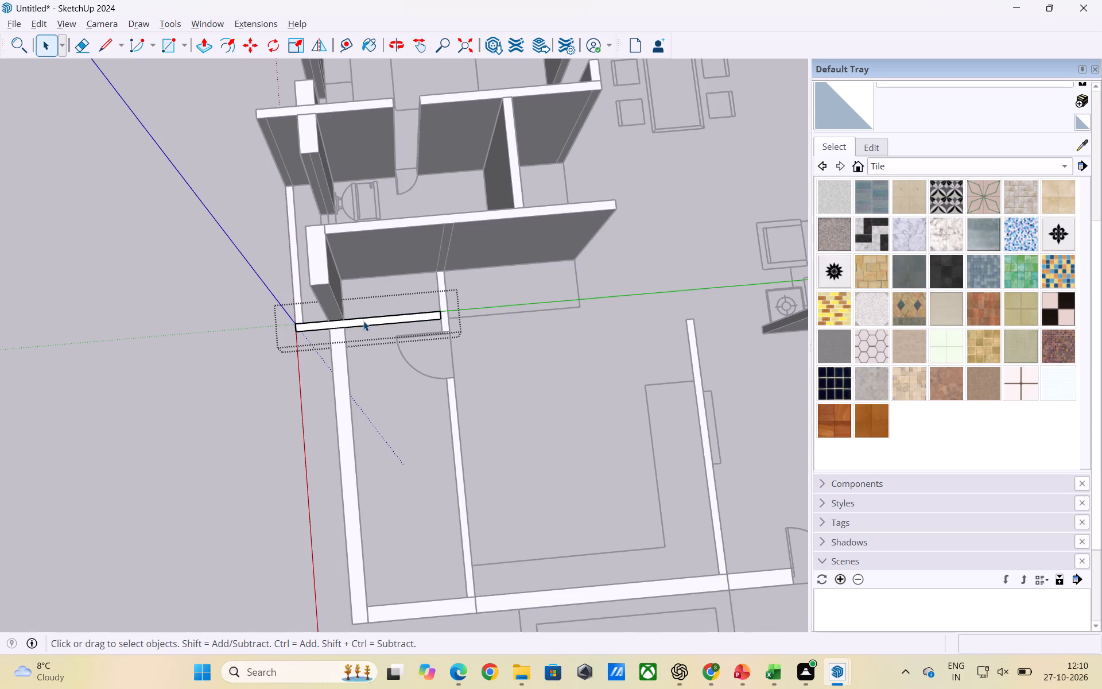
click(371, 402)
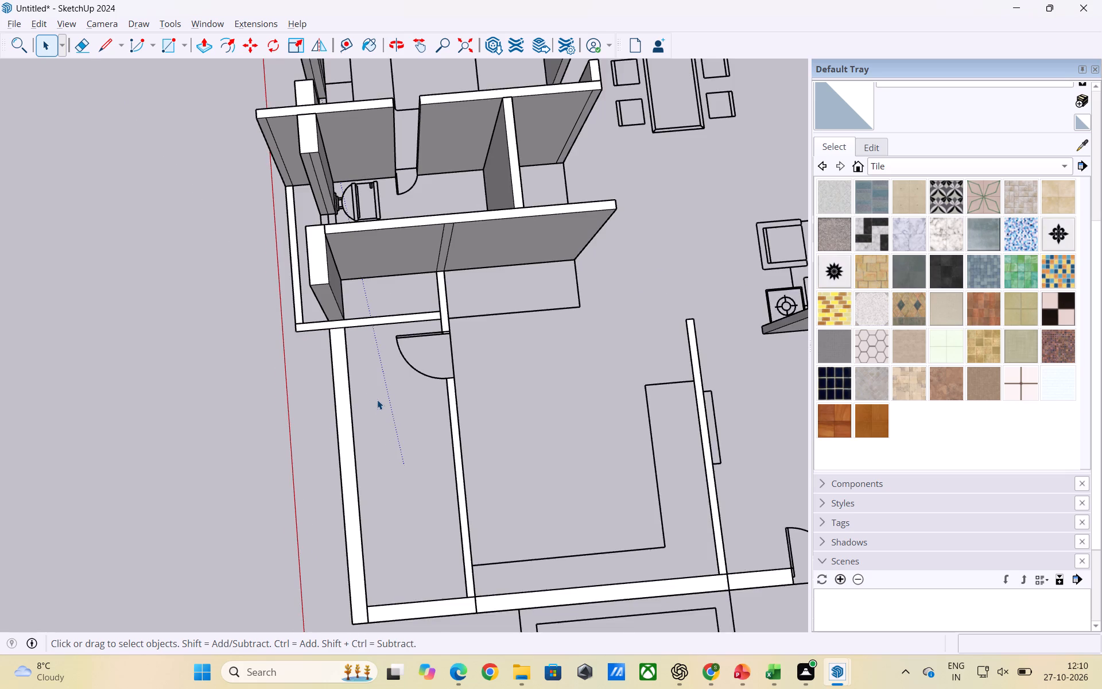
scroll(377, 400, up, 2)
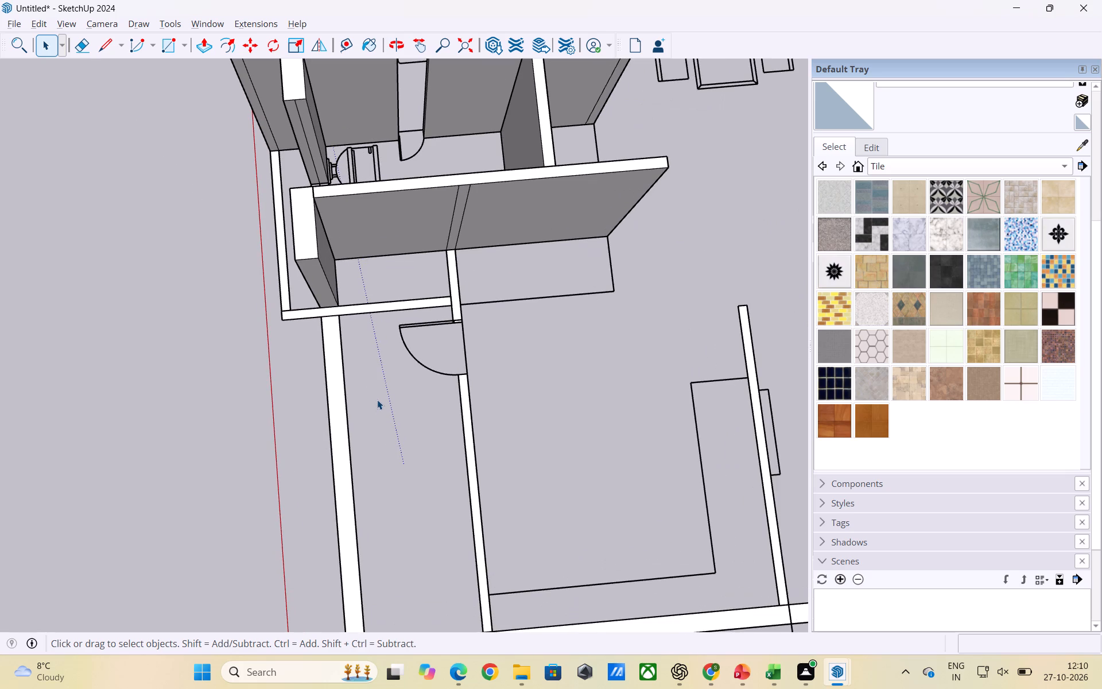
scroll(328, 424, down, 6)
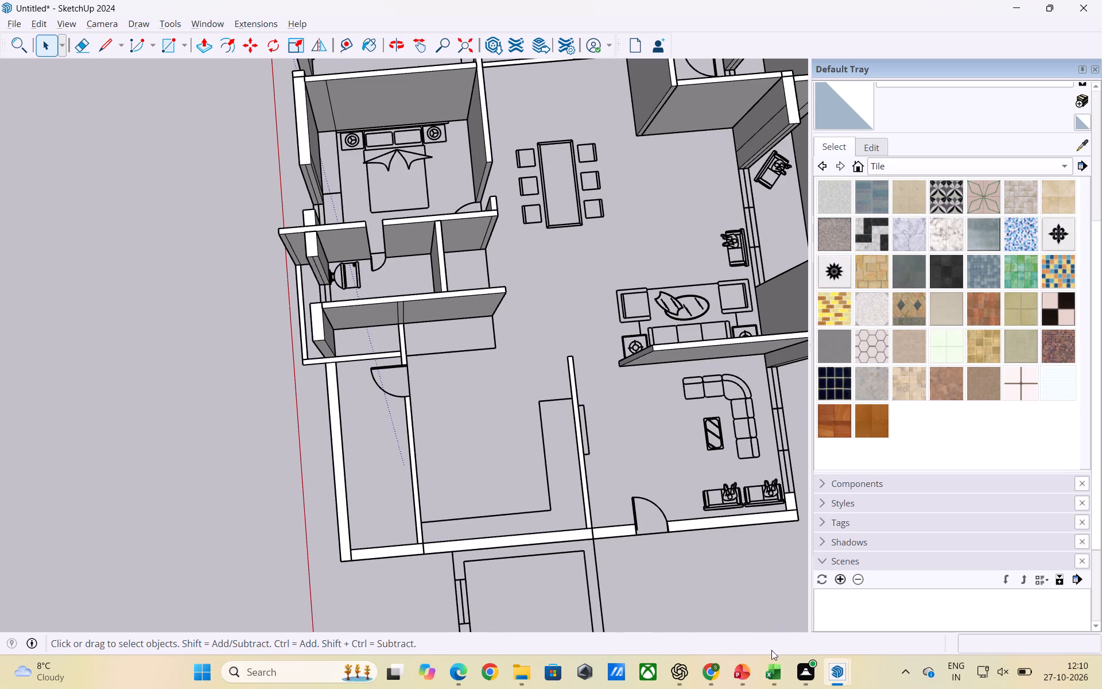
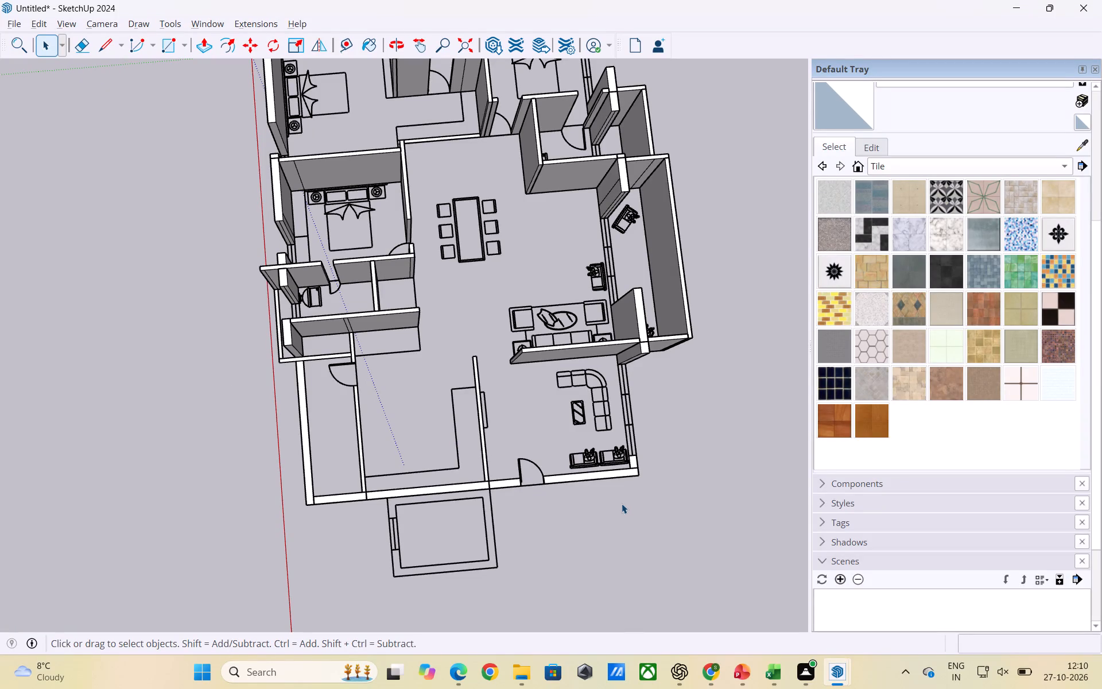
Examine the whole apartment model from an overall angle, comparing the raised walls with the wall segments that are still flat.
scroll(422, 499, down, 2)
scroll(300, 492, down, 2)
scroll(606, 587, up, 2)
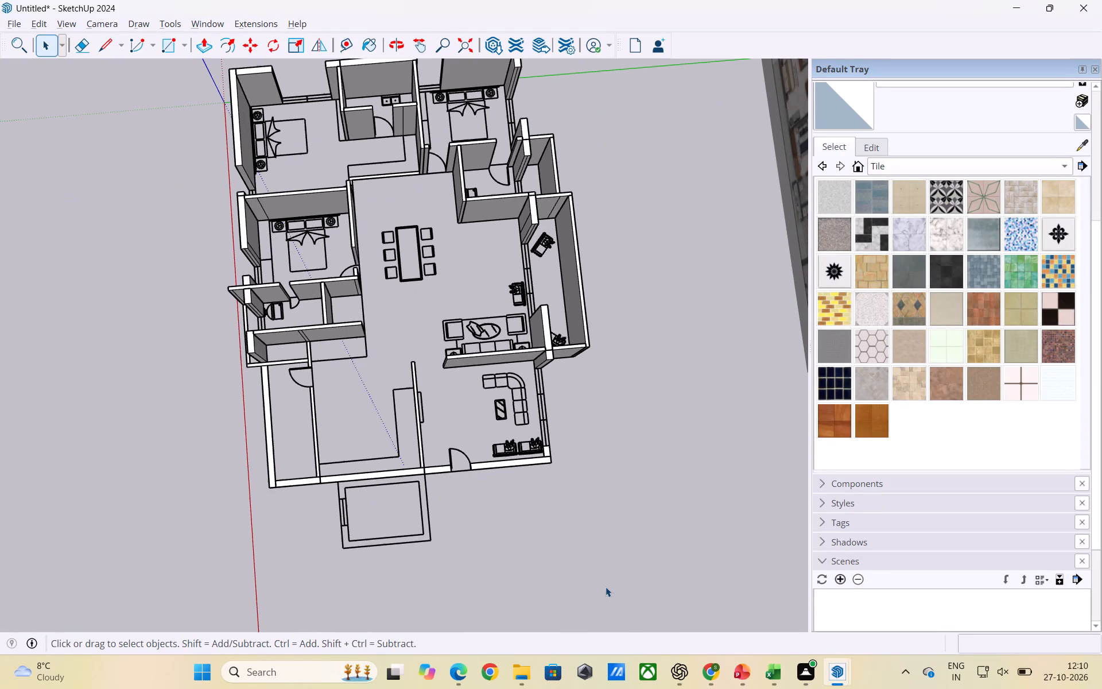
scroll(623, 566, down, 4)
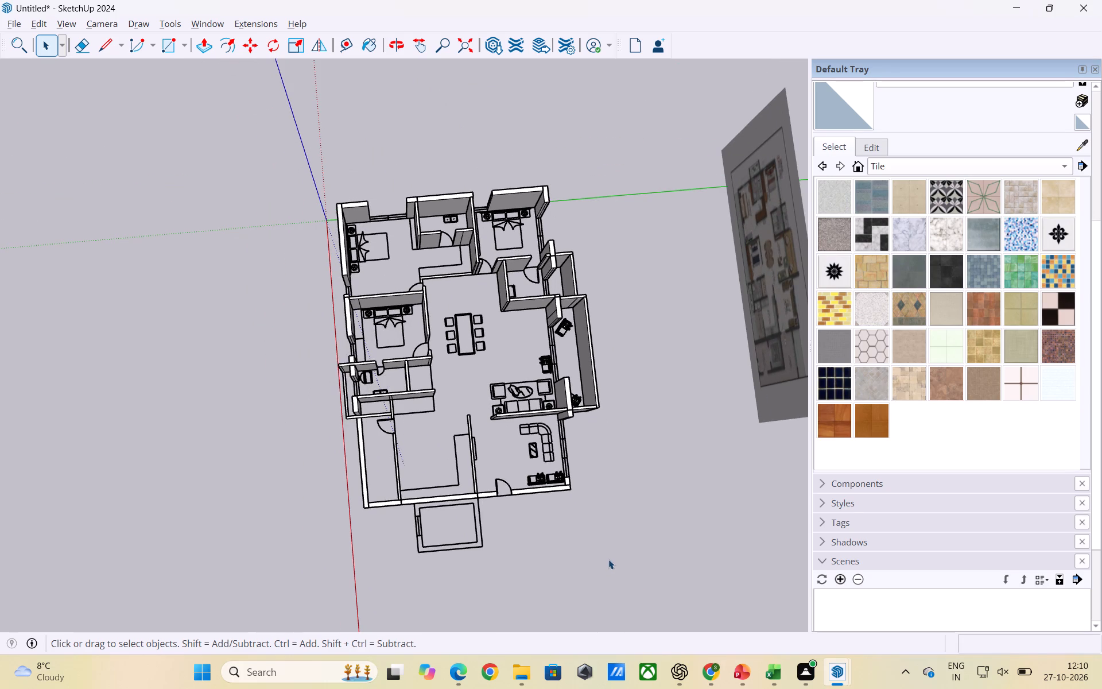
scroll(550, 545, up, 2)
scroll(238, 467, down, 2)
scroll(401, 532, up, 6)
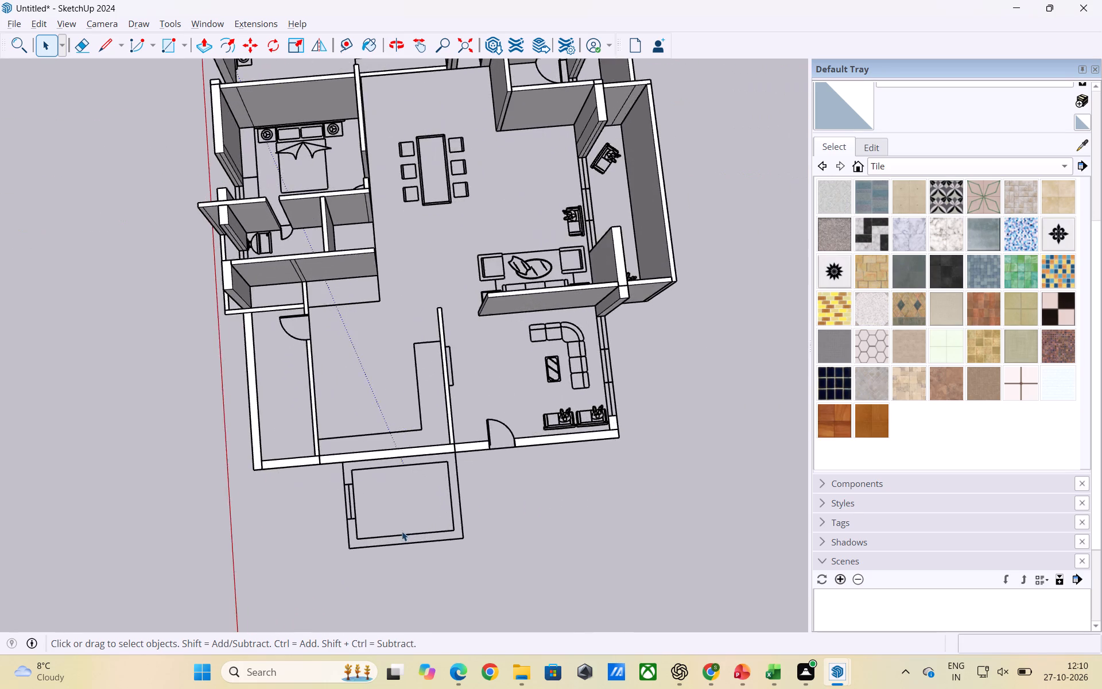
scroll(465, 498, down, 5)
middle_drag(415, 545, 395, 401)
scroll(439, 444, up, 3)
scroll(413, 424, down, 3)
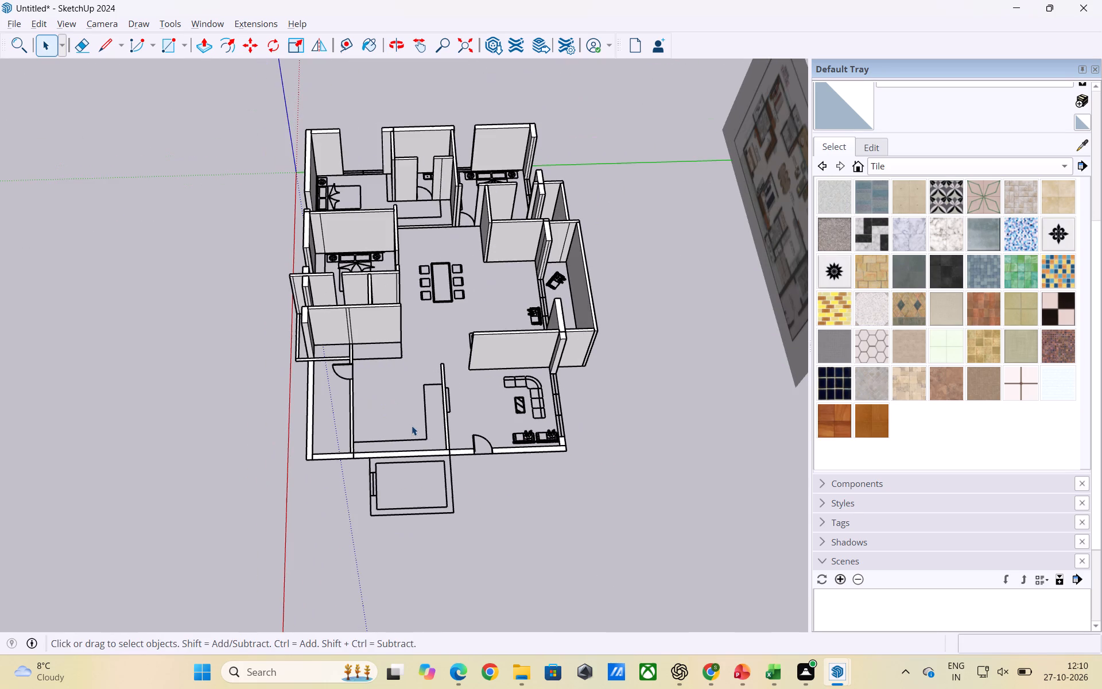
scroll(526, 430, down, 2)
scroll(486, 476, up, 2)
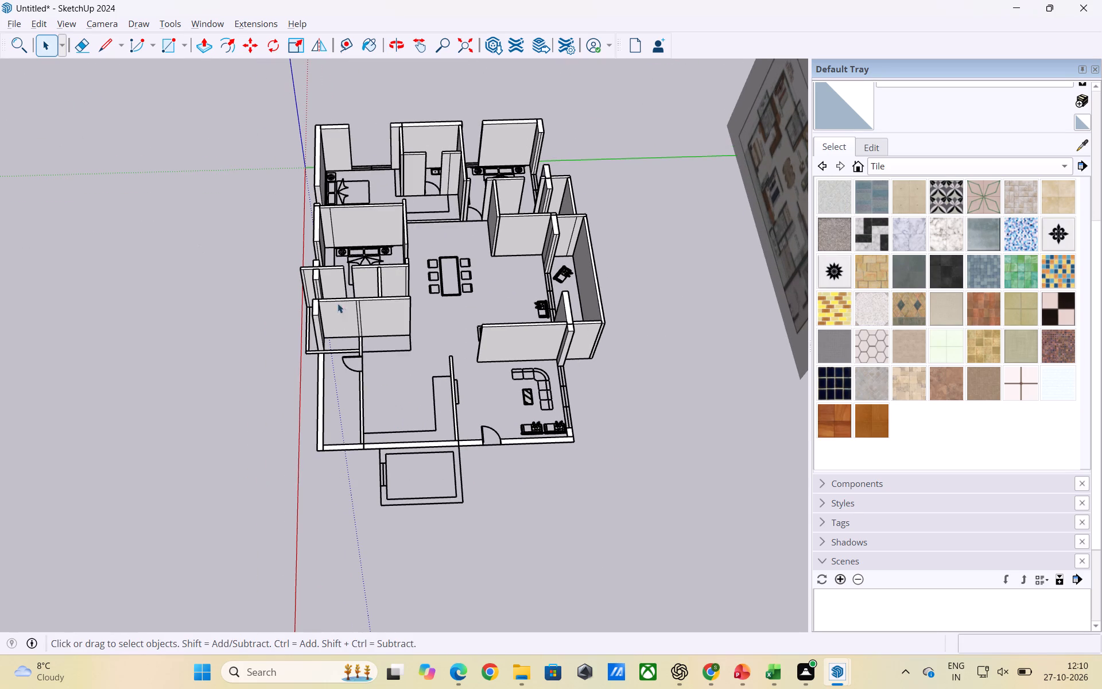
scroll(436, 405, down, 2)
scroll(355, 348, up, 2)
scroll(356, 352, down, 2)
scroll(368, 392, up, 1)
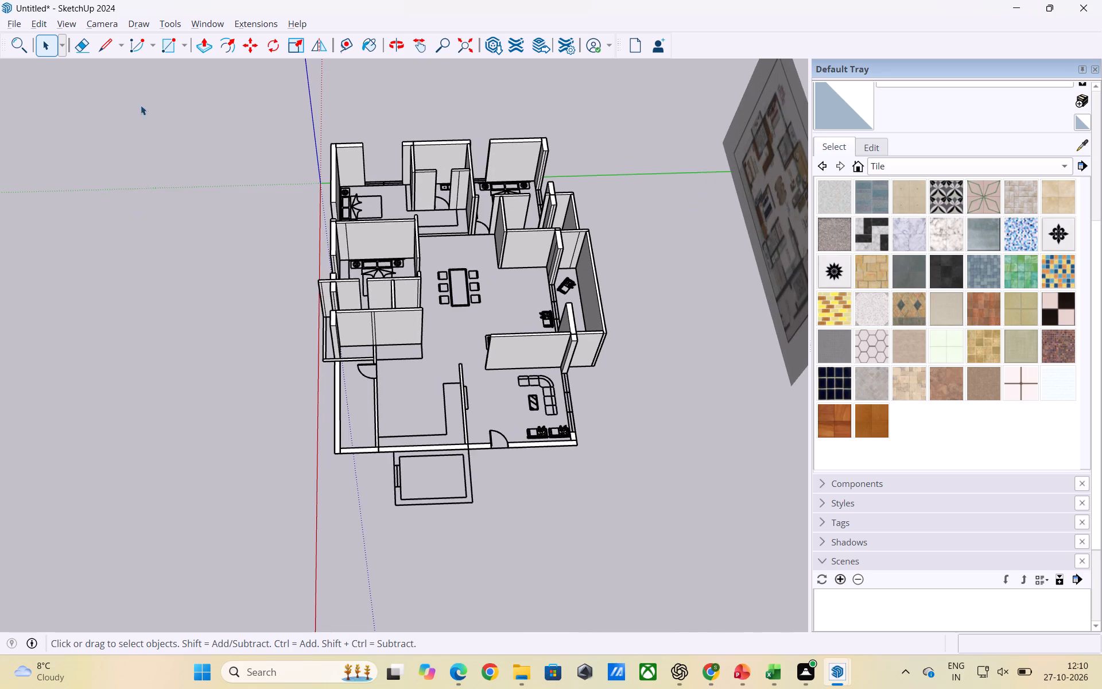
Bring up the Windows power options for ending the computer session.
click(208, 675)
click(658, 630)
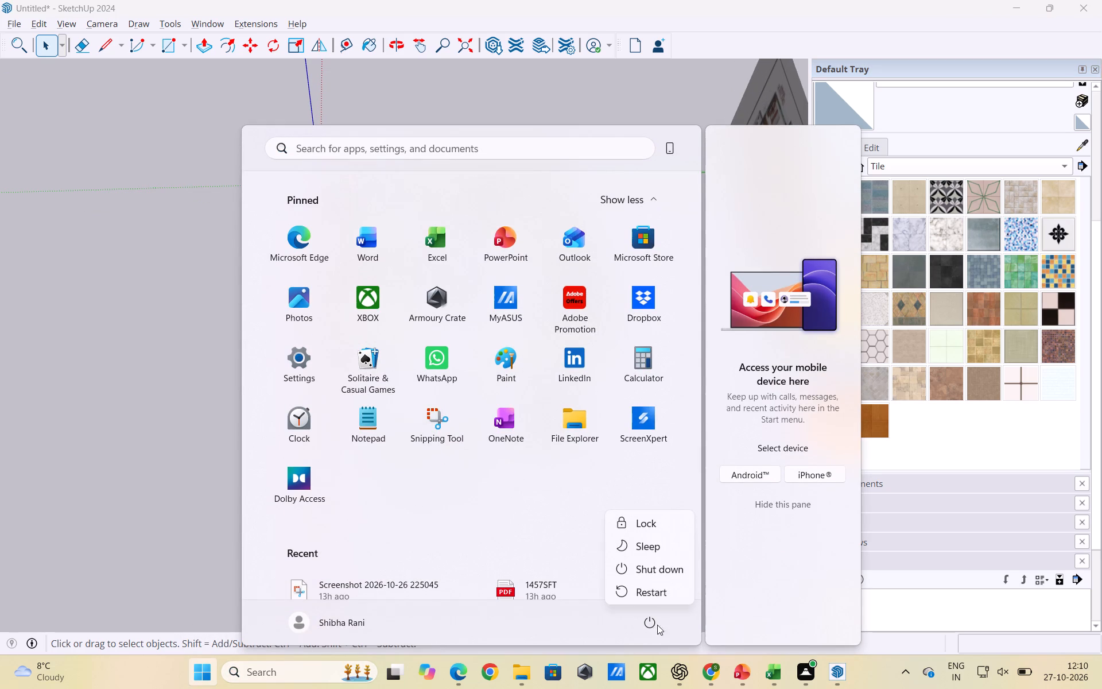
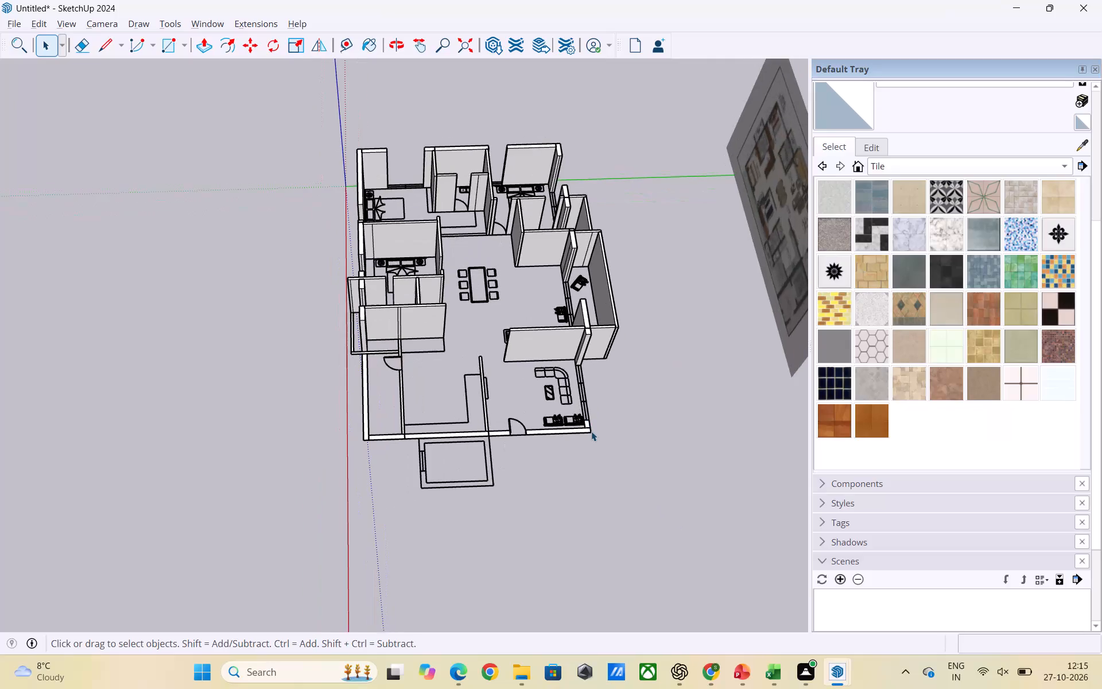
Examine the apartment model from a steeper overhead angle, focusing on the still-flat walls around the living room and entrance.
scroll(589, 434, up, 3)
scroll(591, 438, down, 1)
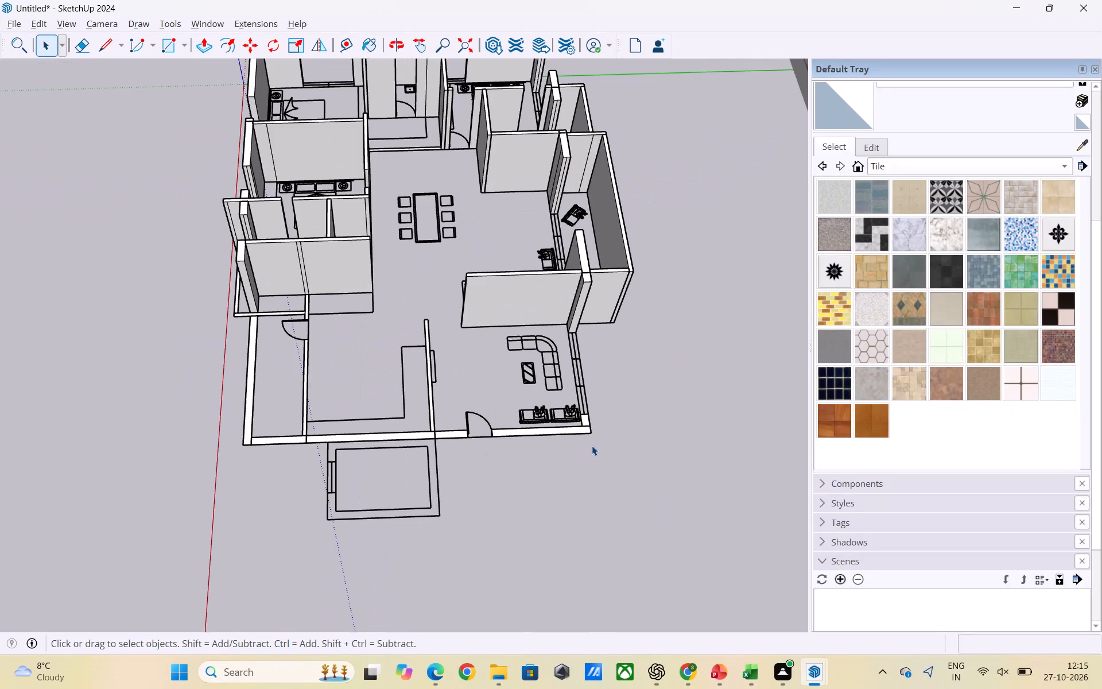
scroll(607, 506, up, 2)
scroll(647, 509, down, 3)
scroll(516, 391, up, 3)
scroll(531, 381, down, 6)
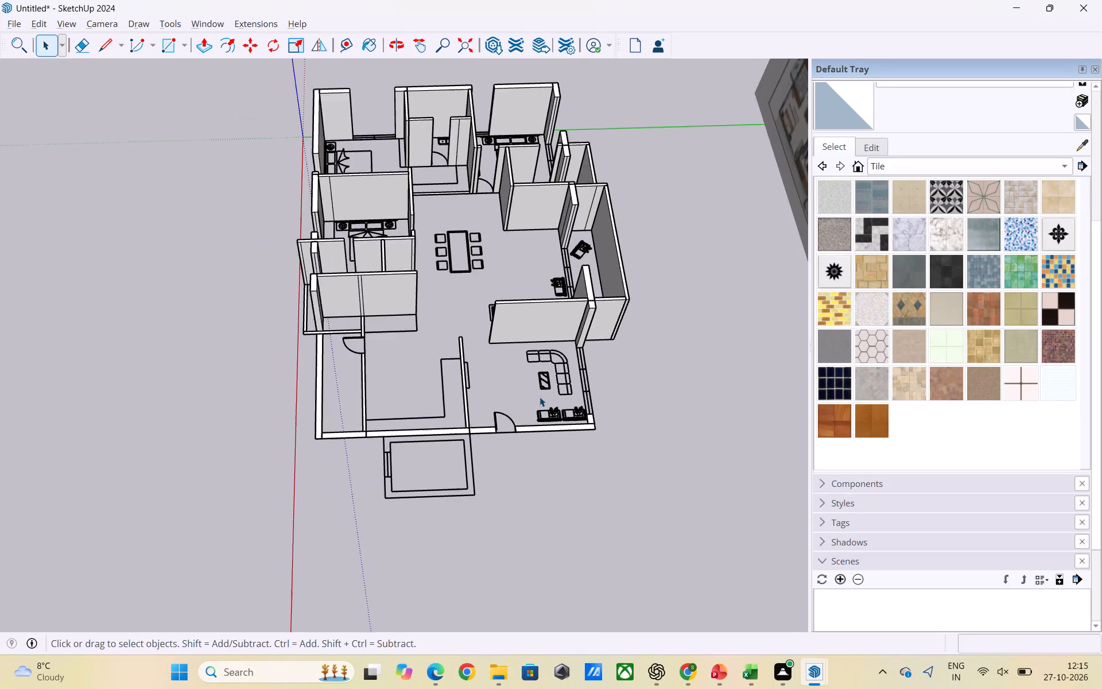
scroll(540, 397, down, 5)
middle_drag(540, 395, 540, 462)
scroll(517, 417, up, 5)
scroll(348, 368, down, 1)
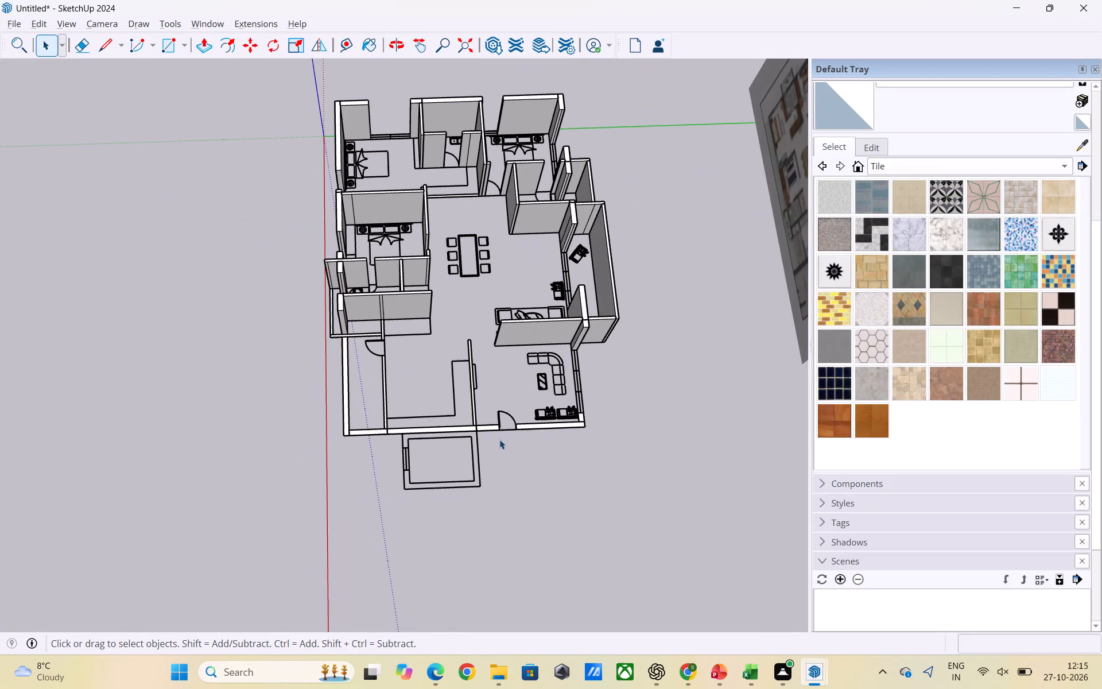
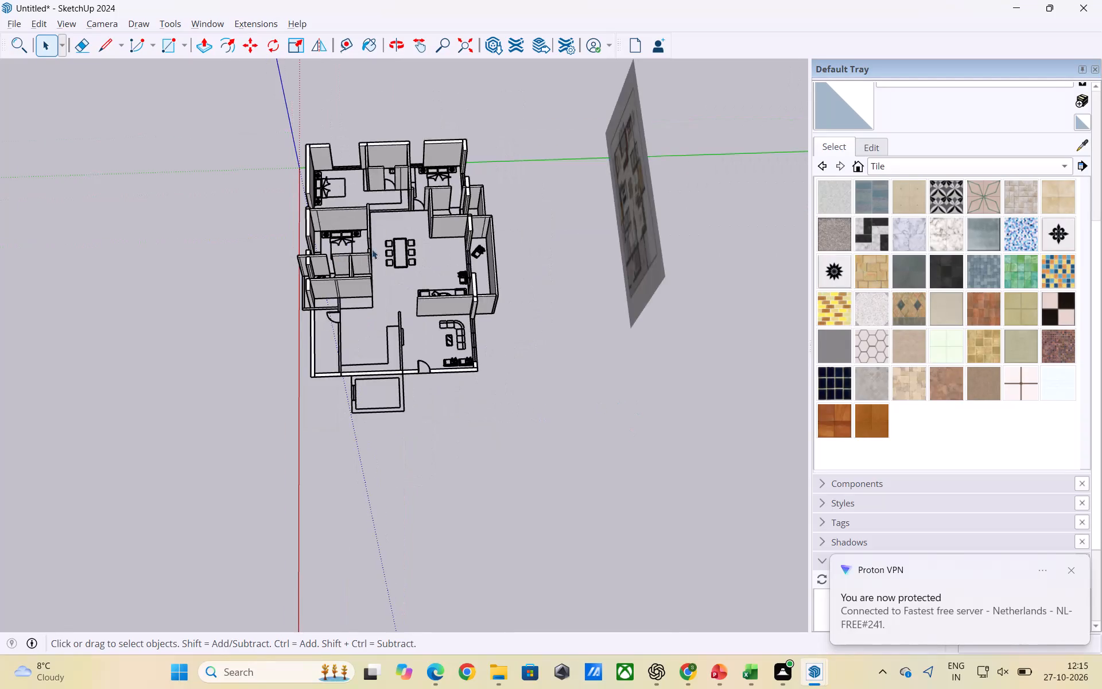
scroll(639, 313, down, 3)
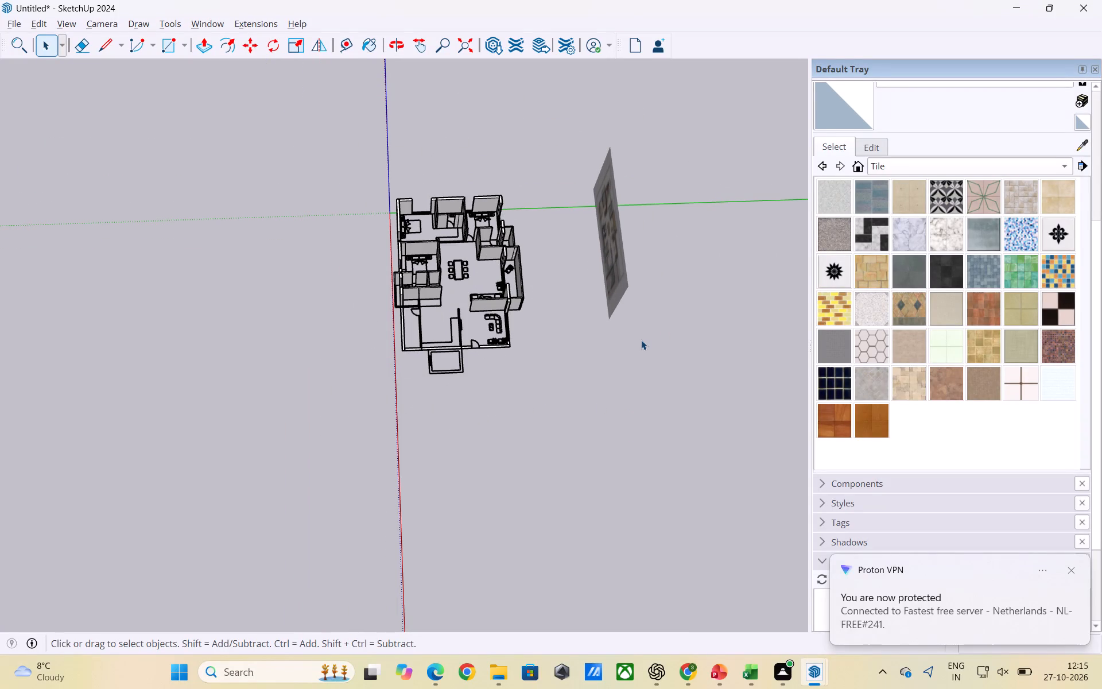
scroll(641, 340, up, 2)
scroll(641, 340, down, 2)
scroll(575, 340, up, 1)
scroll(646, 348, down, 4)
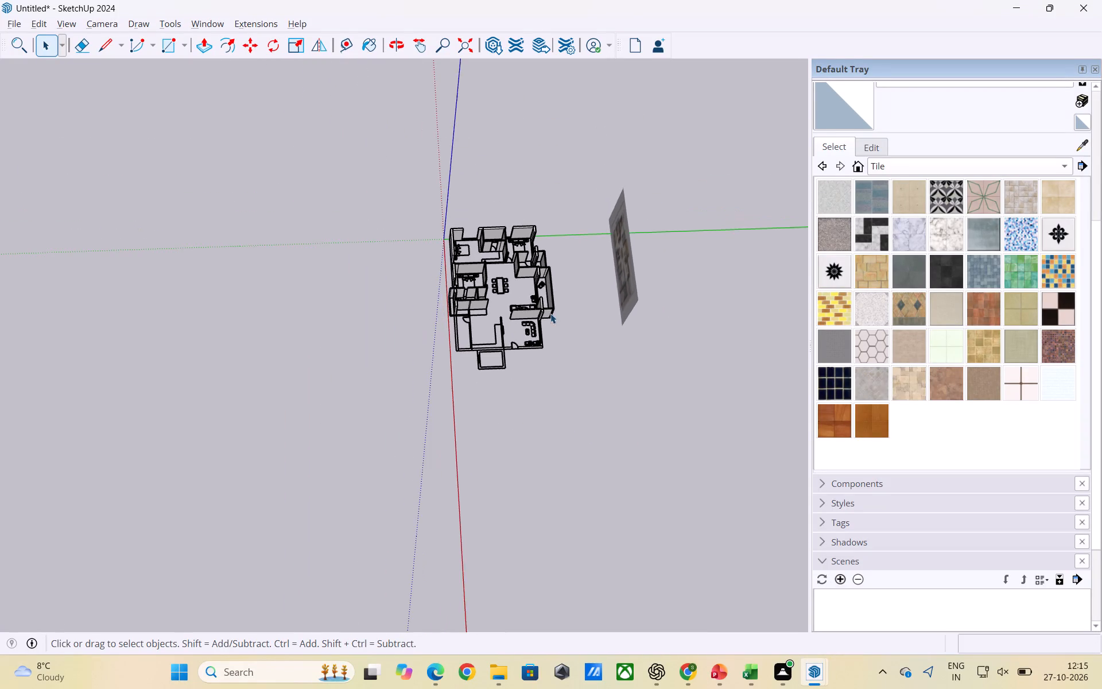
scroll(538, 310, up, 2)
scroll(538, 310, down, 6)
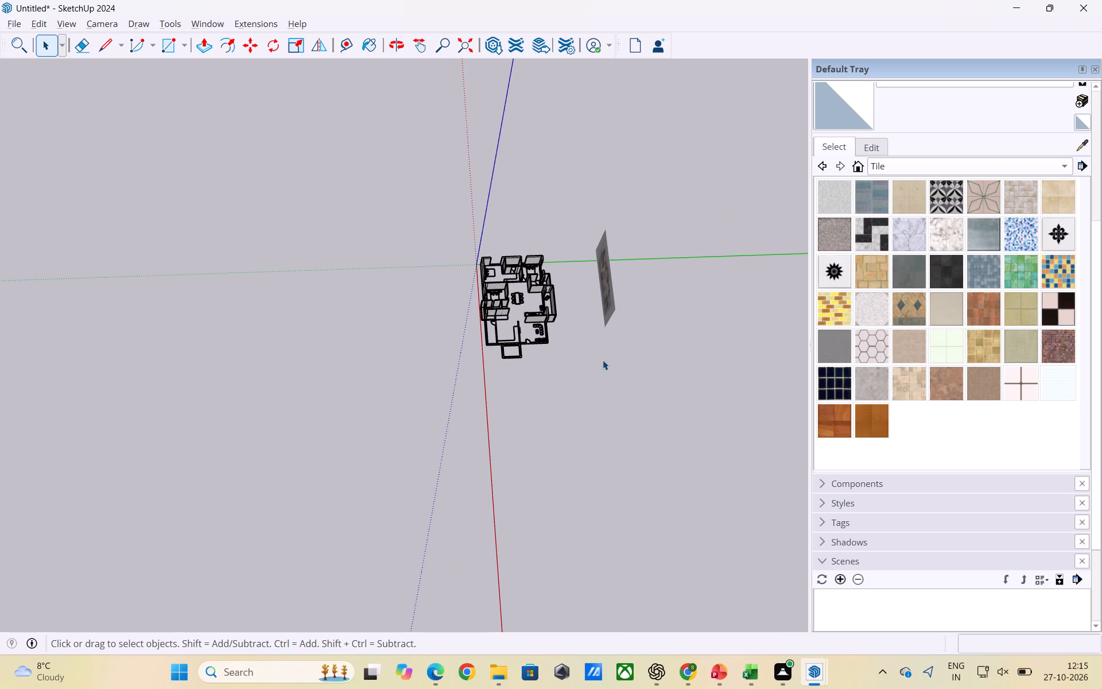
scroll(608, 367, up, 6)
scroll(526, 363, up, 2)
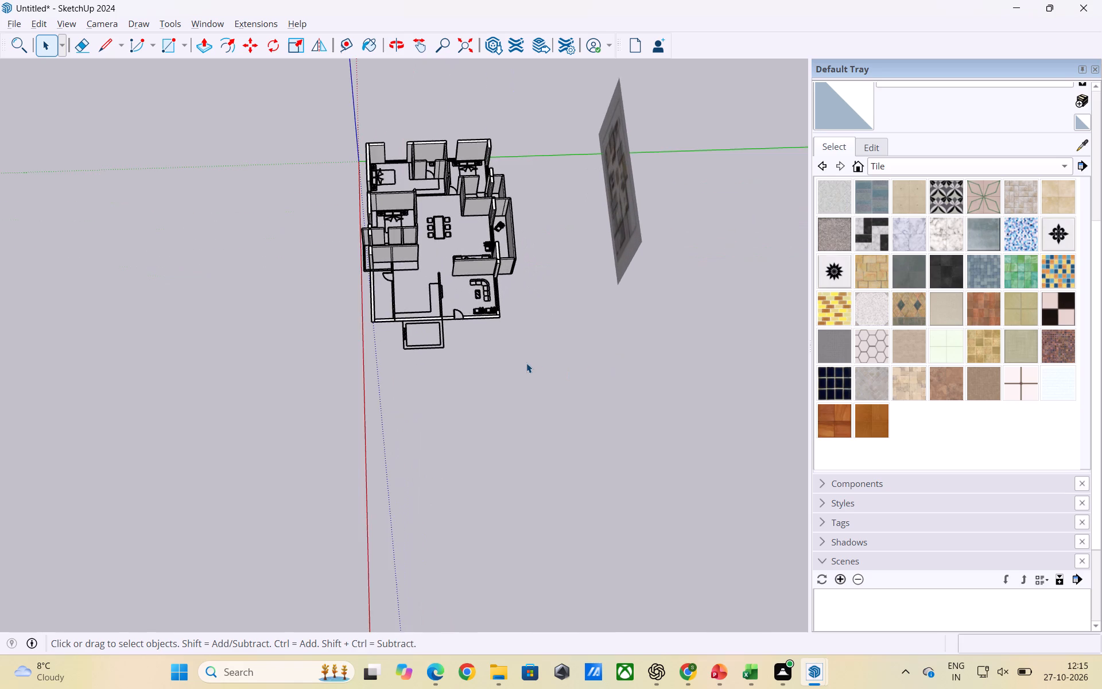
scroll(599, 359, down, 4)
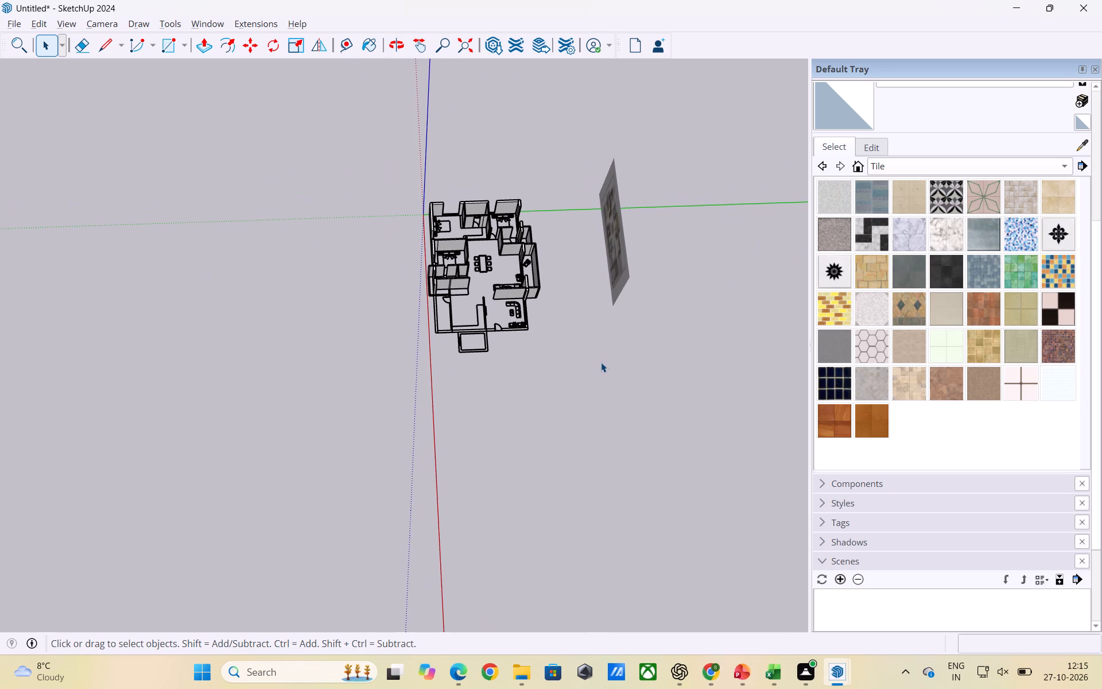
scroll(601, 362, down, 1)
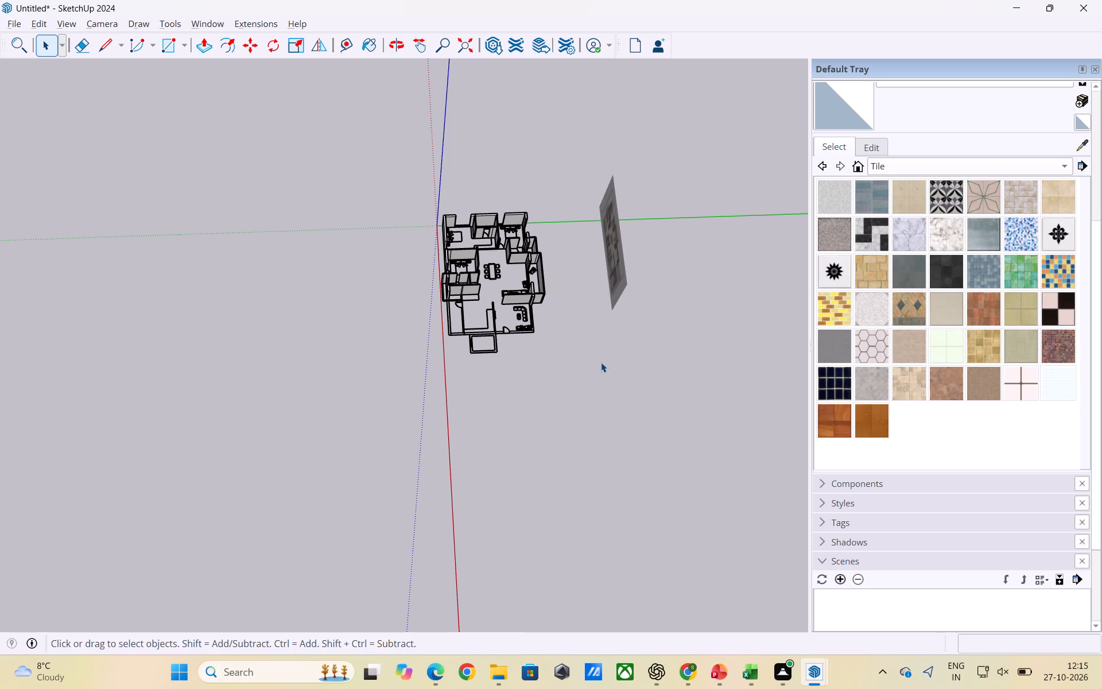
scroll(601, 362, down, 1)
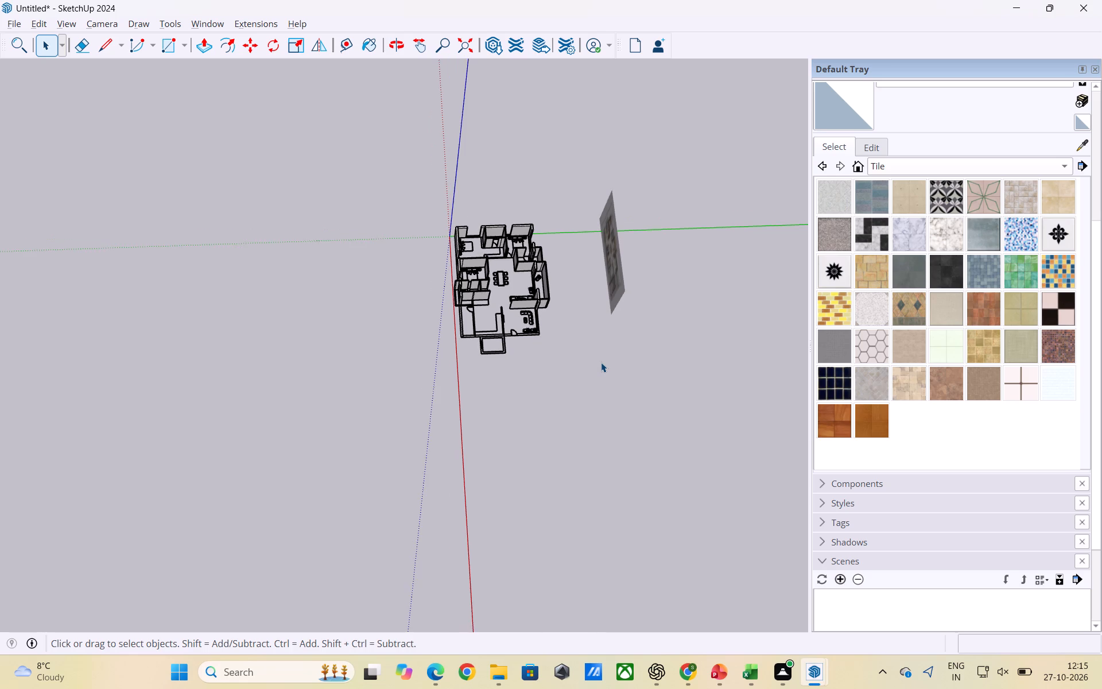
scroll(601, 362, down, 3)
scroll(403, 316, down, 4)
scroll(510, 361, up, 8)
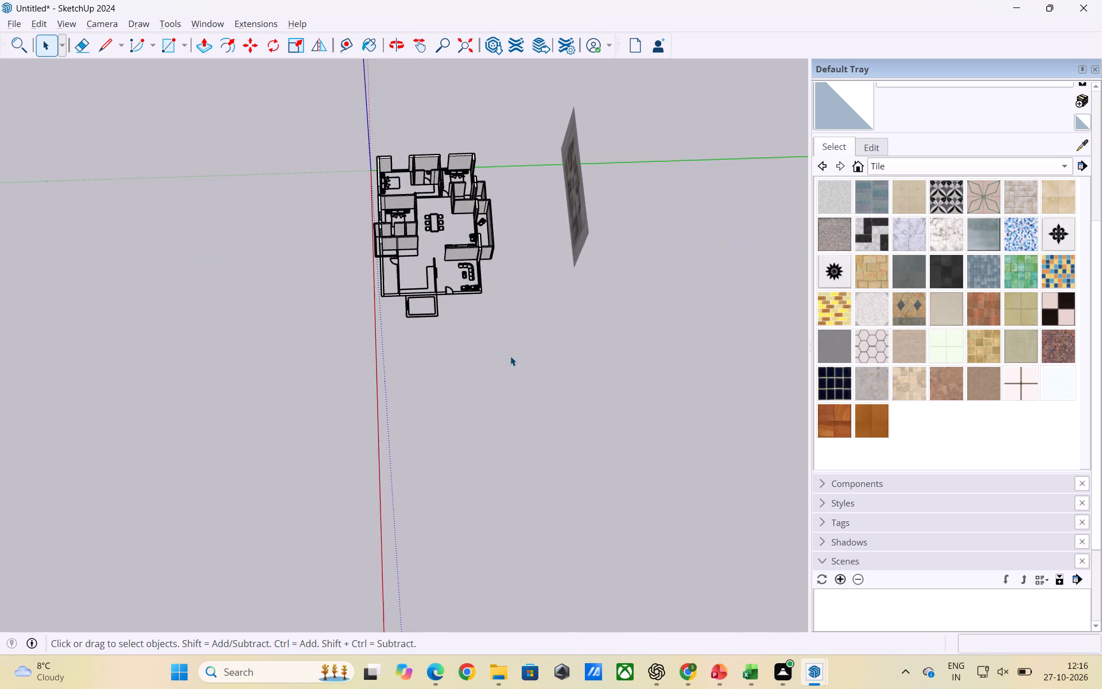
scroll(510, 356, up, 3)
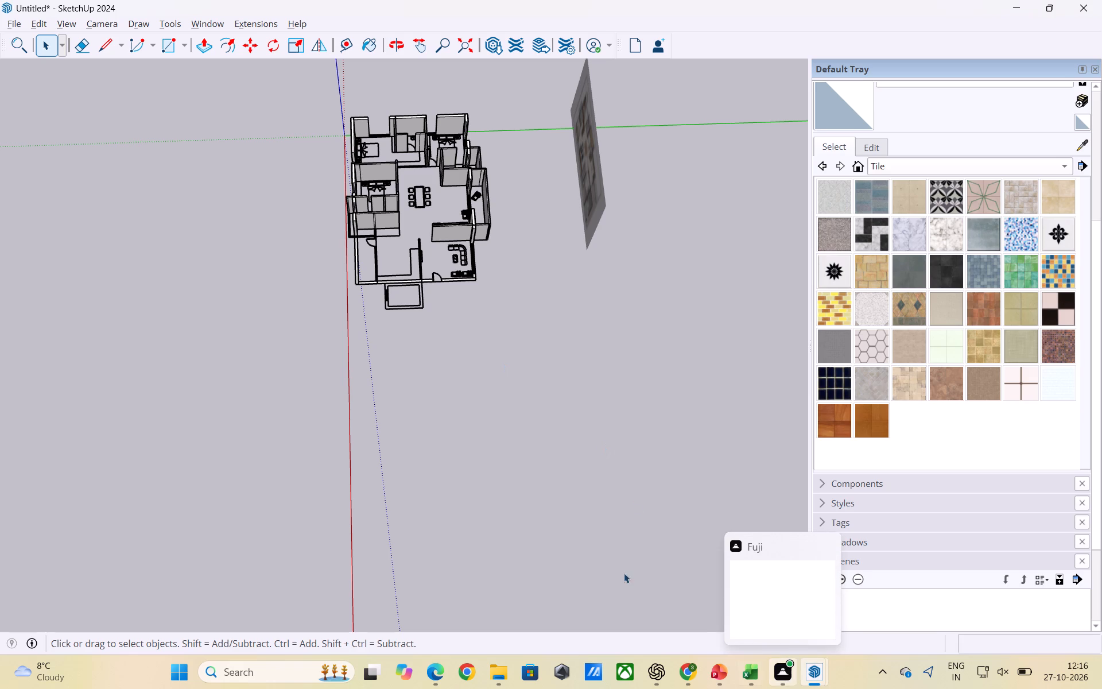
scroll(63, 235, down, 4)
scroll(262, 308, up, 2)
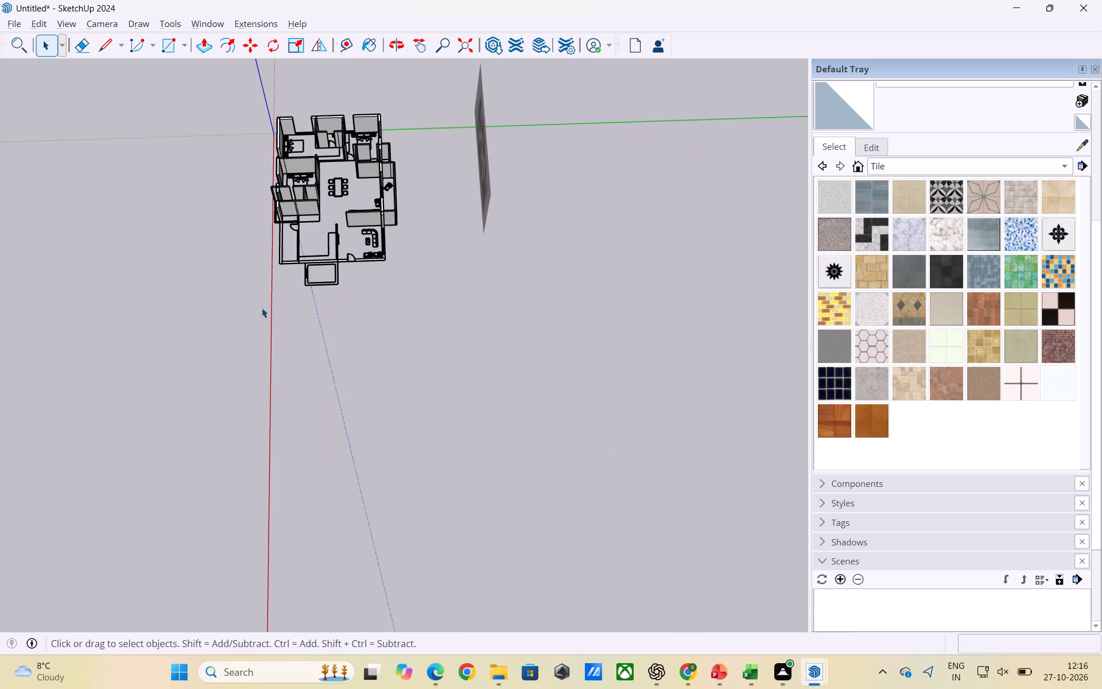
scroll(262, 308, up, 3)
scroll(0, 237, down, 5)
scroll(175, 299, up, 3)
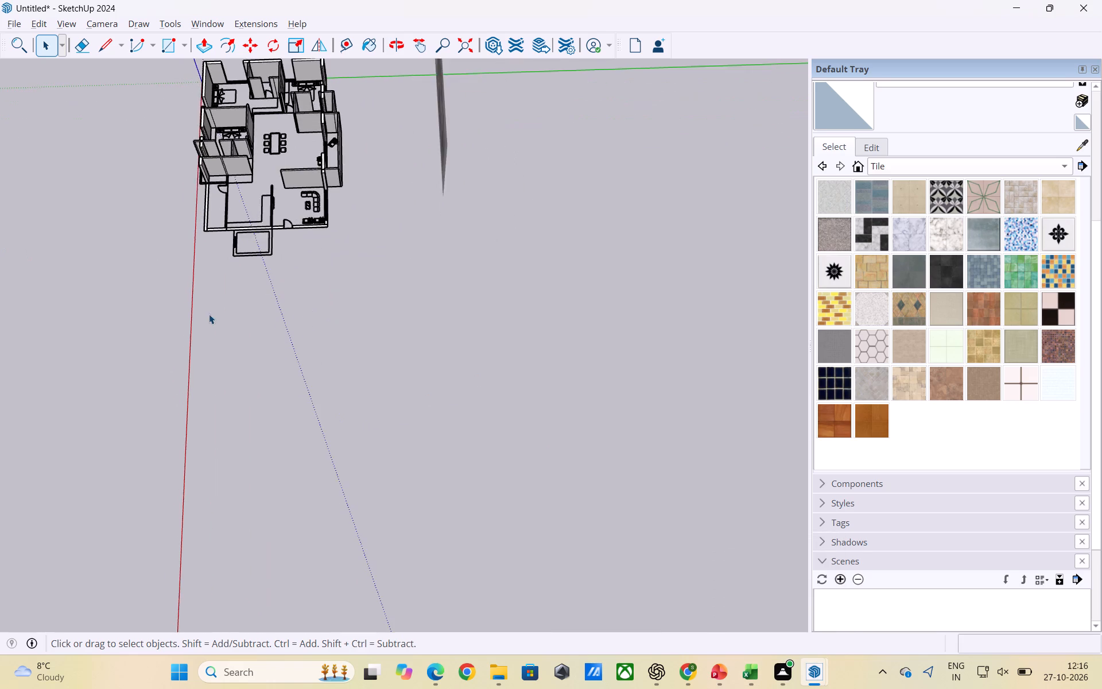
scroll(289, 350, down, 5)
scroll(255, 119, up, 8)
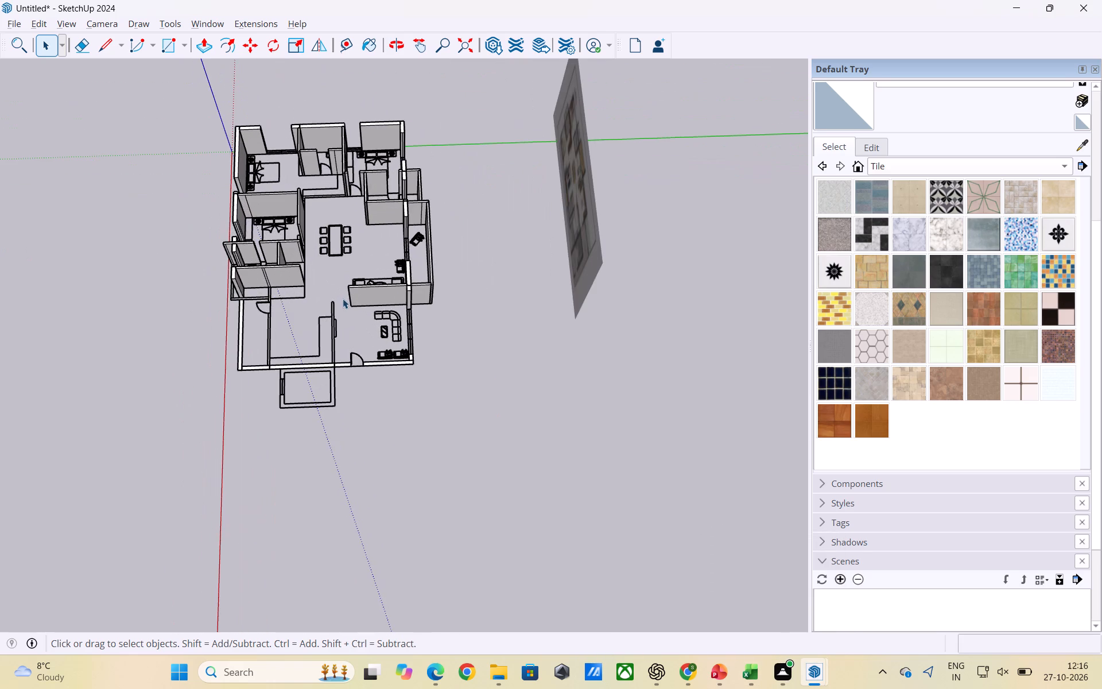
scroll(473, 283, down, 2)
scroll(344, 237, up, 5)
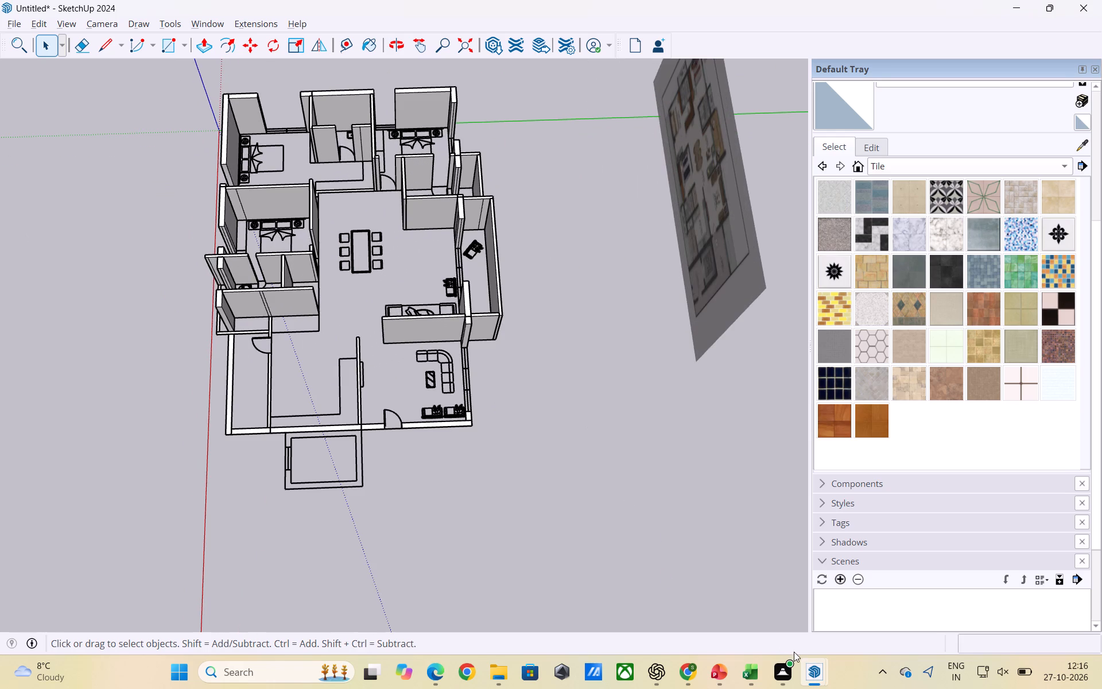
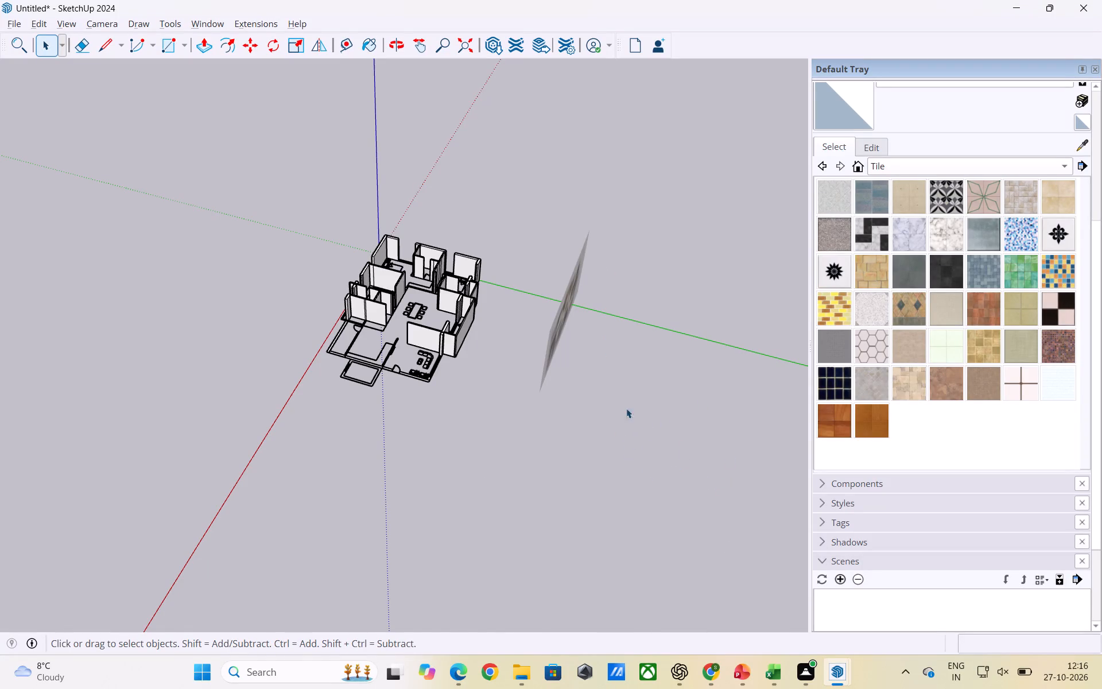
Inspect the apartment model's extruded walls and the remaining flat wall outlines, both close up and as a whole.
scroll(429, 353, up, 2)
middle_drag(348, 356, 600, 384)
scroll(452, 334, up, 2)
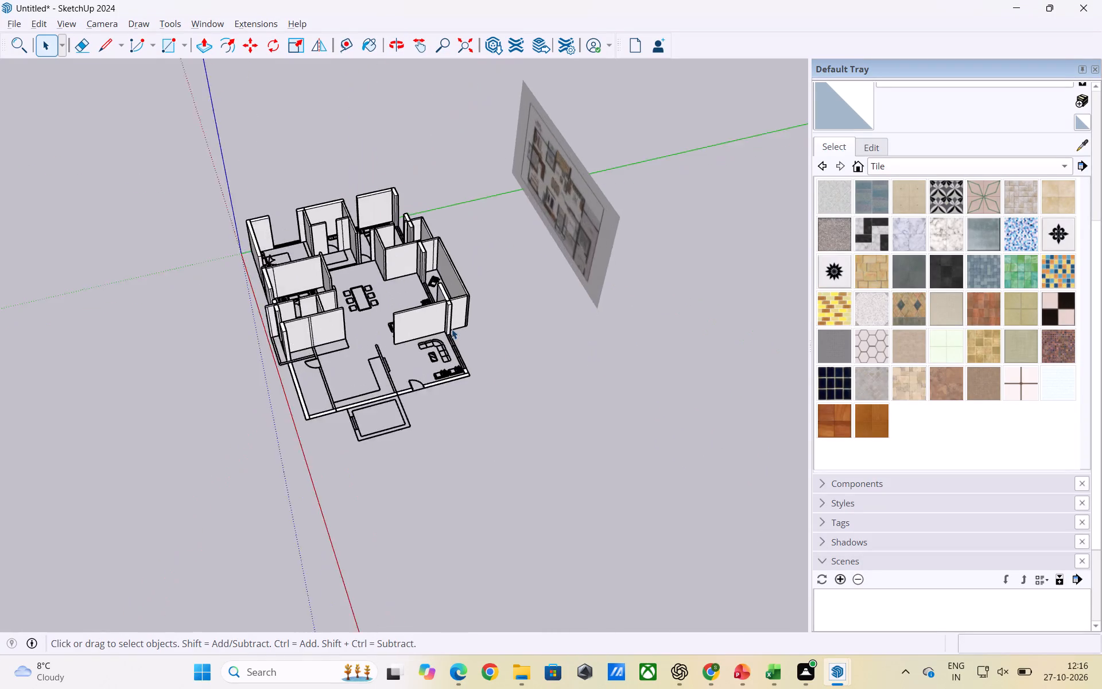
scroll(452, 329, up, 2)
scroll(502, 339, down, 6)
scroll(417, 314, up, 9)
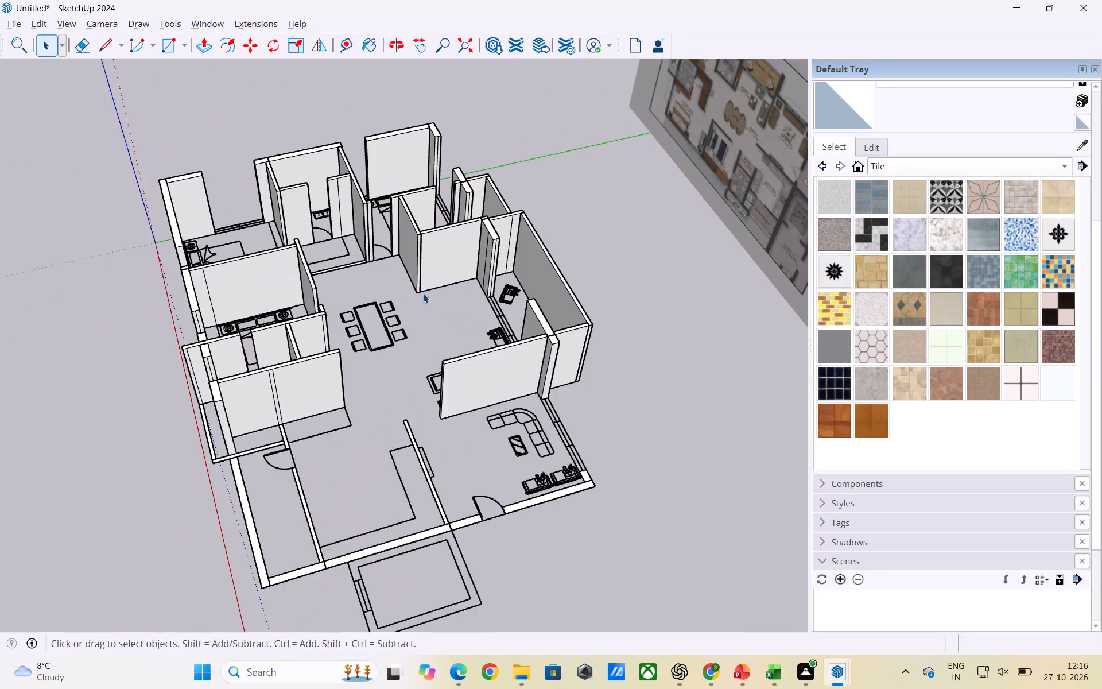
scroll(423, 293, up, 2)
scroll(437, 299, down, 4)
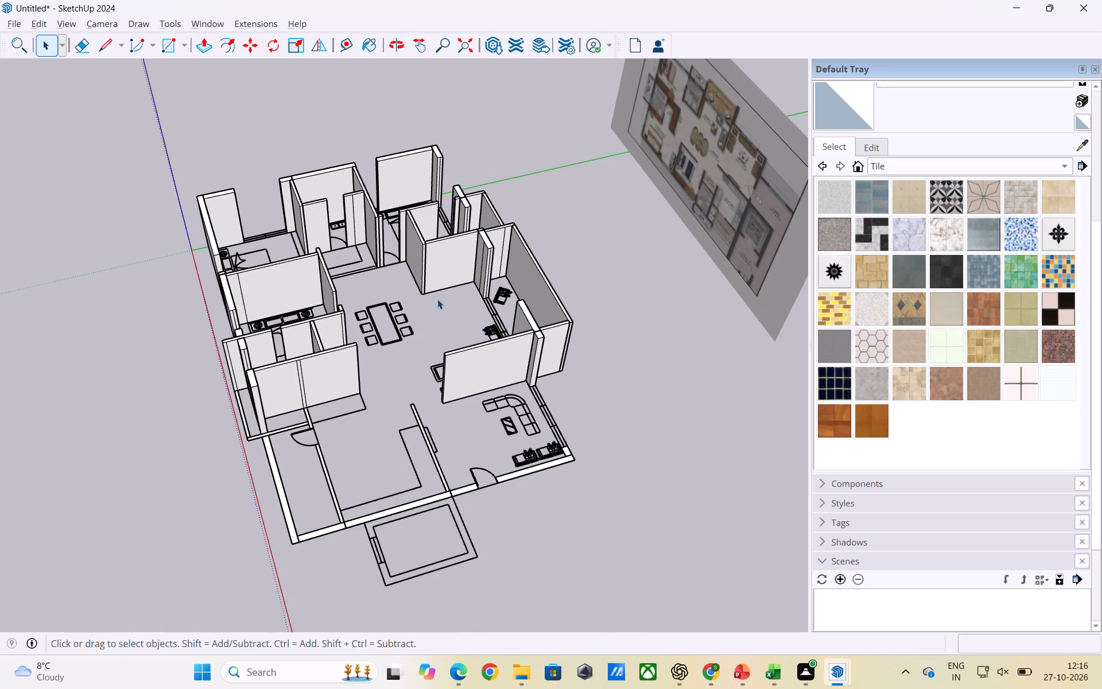
scroll(437, 299, down, 5)
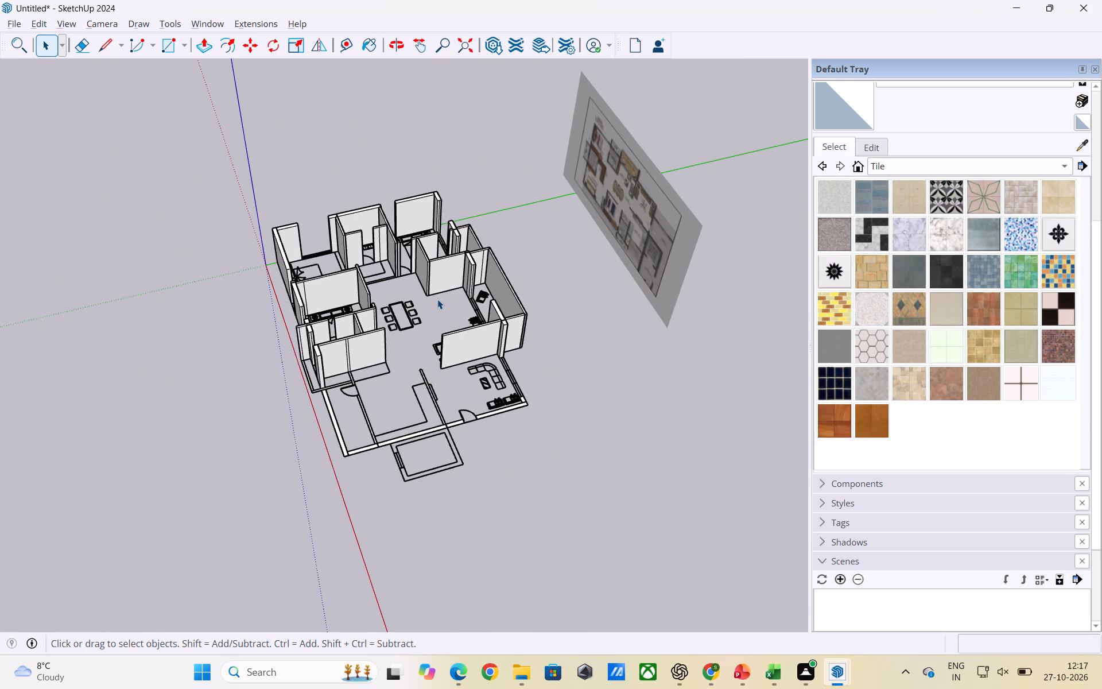
scroll(437, 299, down, 4)
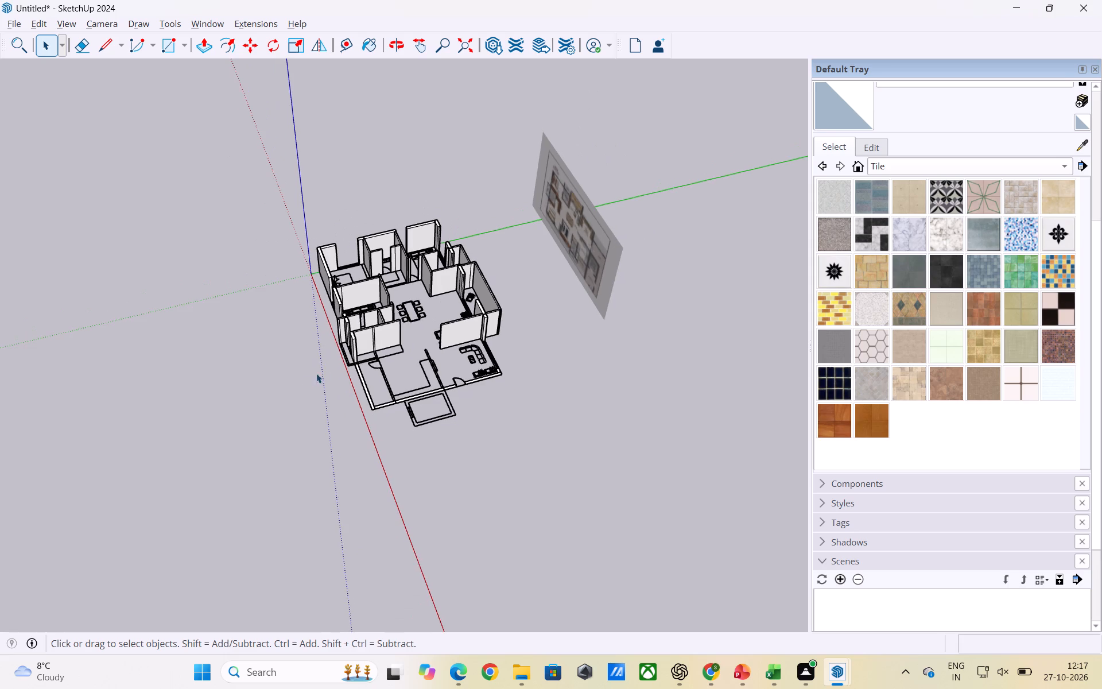
scroll(298, 375, up, 5)
scroll(265, 387, down, 5)
scroll(460, 385, down, 2)
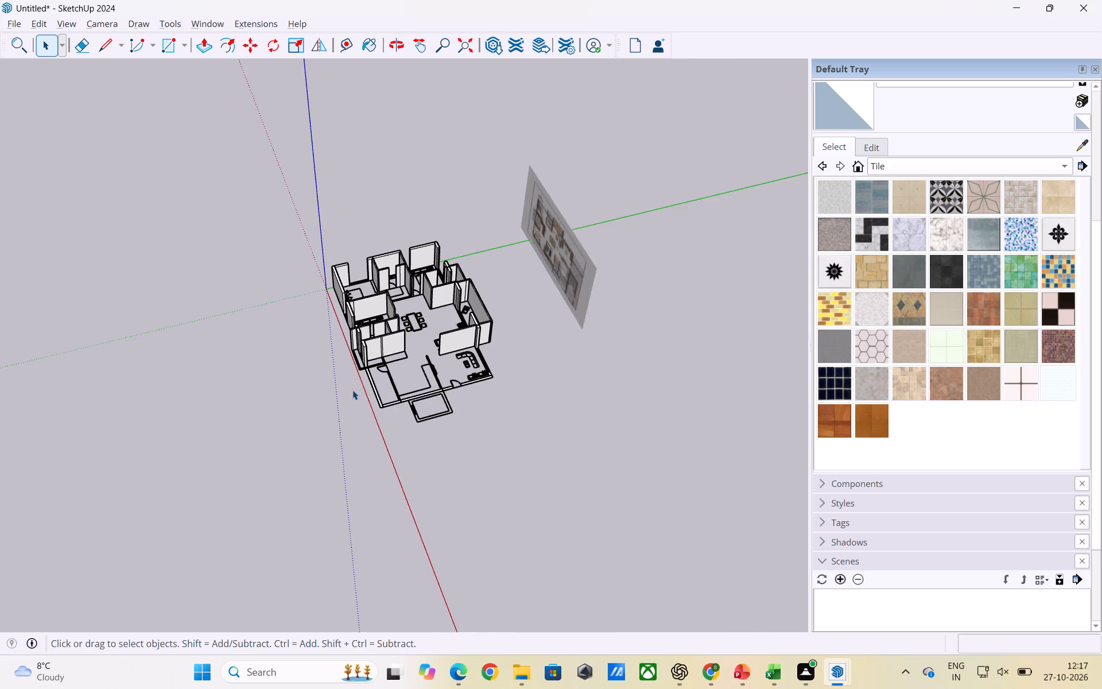
scroll(352, 390, down, 5)
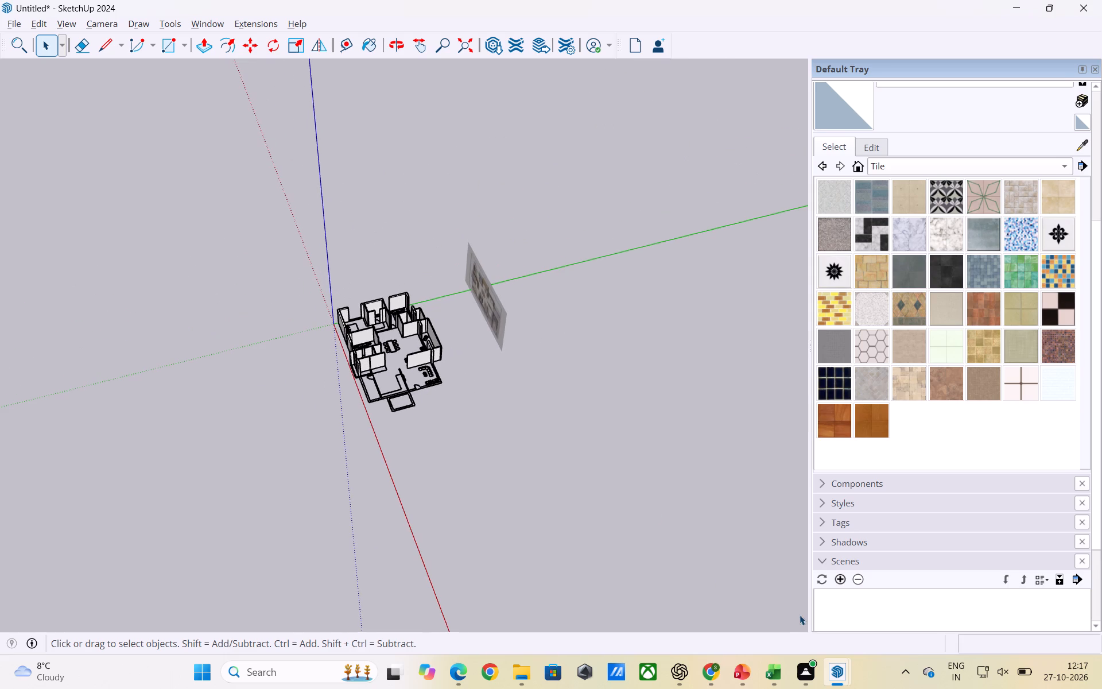
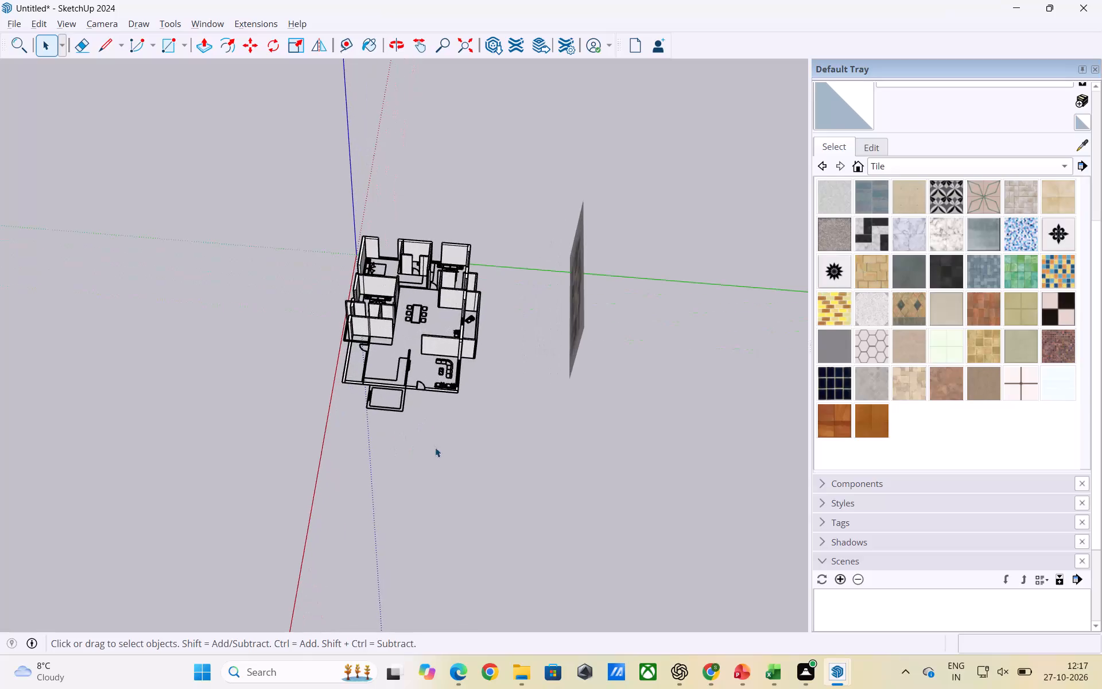
Examine the whole apartment model from several angles and distances, comparing the raised walls with the flat wall outlines at the front.
middle_drag(433, 447, 503, 443)
scroll(437, 428, down, 5)
middle_drag(458, 421, 448, 491)
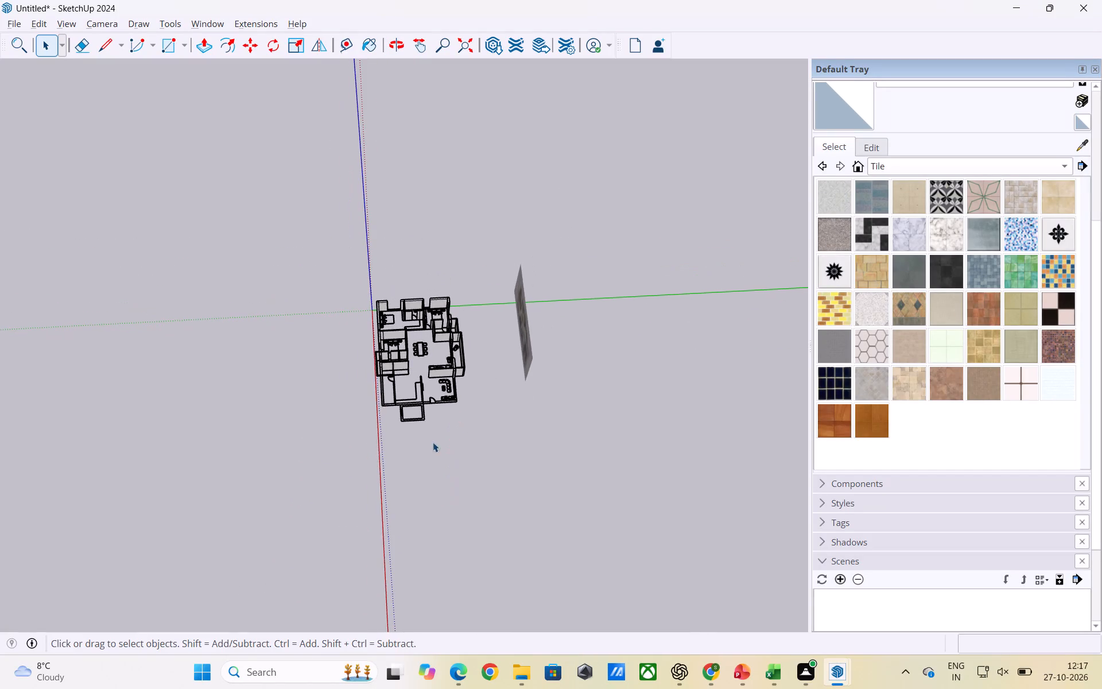
scroll(439, 411, up, 9)
scroll(540, 451, up, 3)
scroll(589, 449, down, 2)
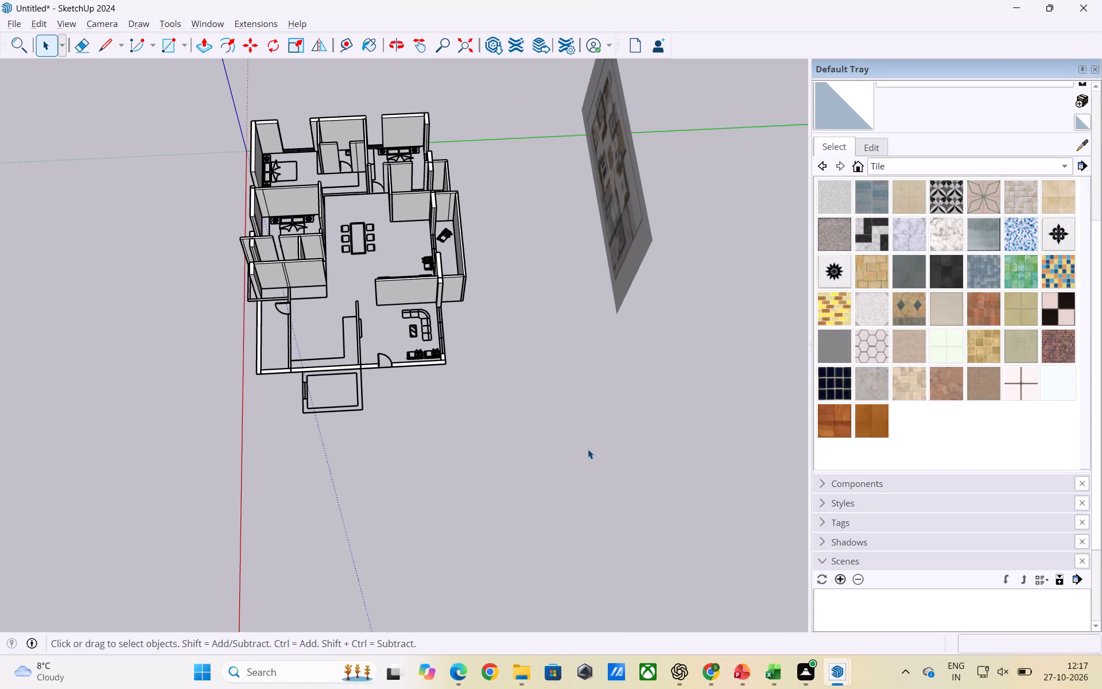
scroll(585, 450, down, 8)
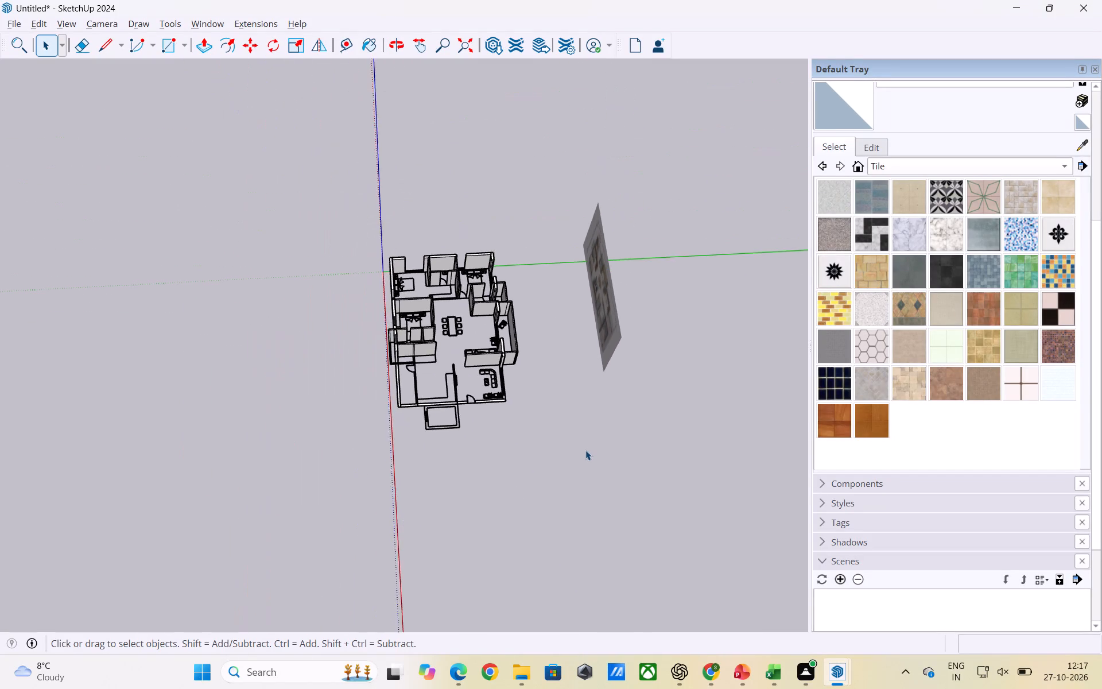
scroll(585, 450, down, 3)
scroll(449, 454, down, 2)
scroll(546, 450, up, 2)
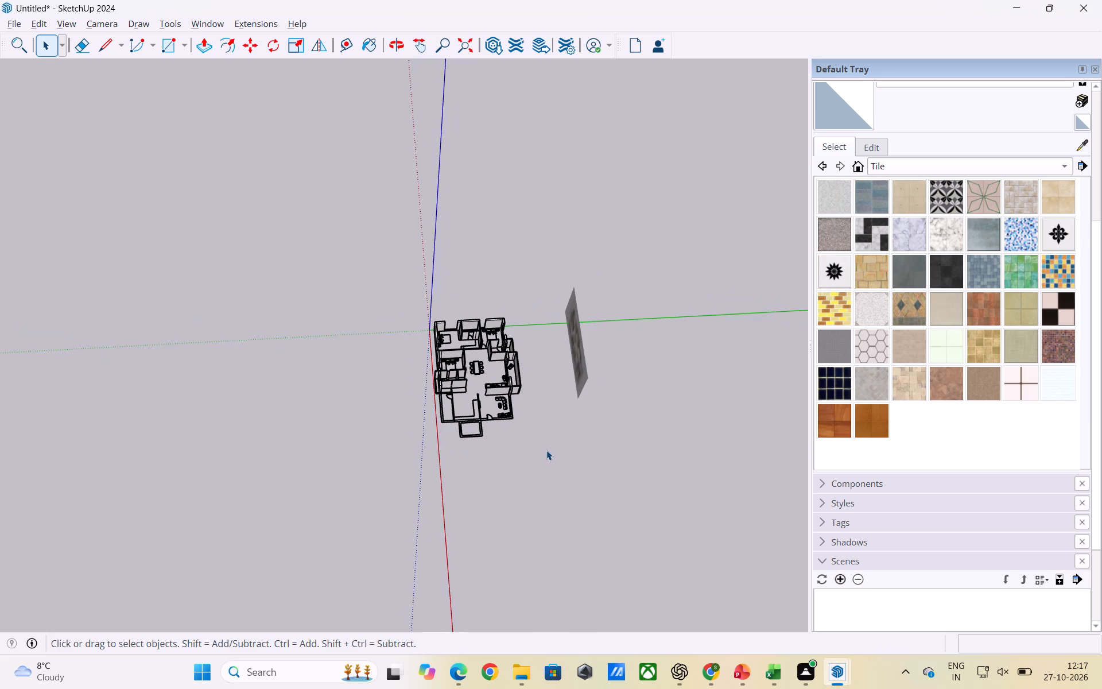
scroll(560, 454, up, 2)
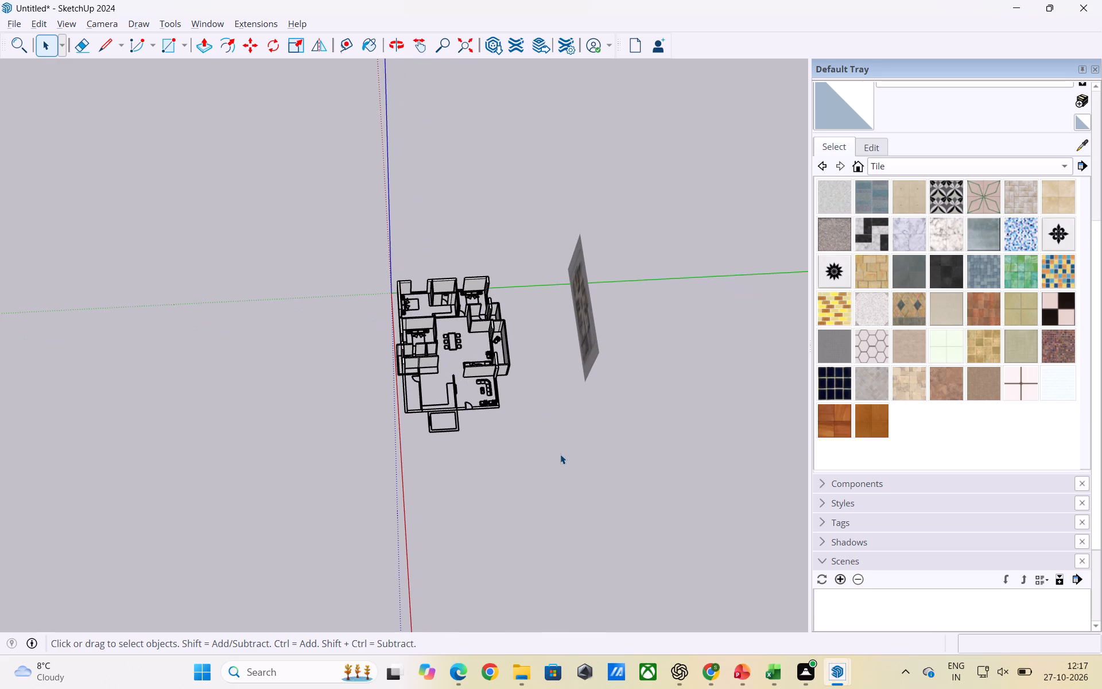
scroll(560, 454, up, 3)
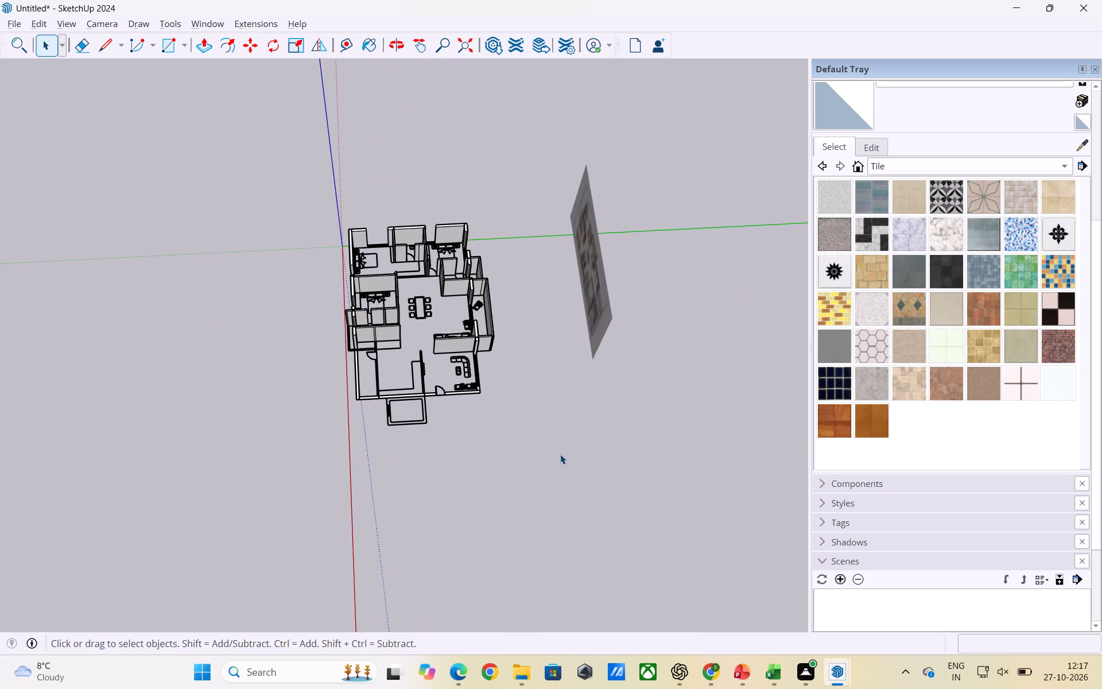
scroll(560, 454, up, 5)
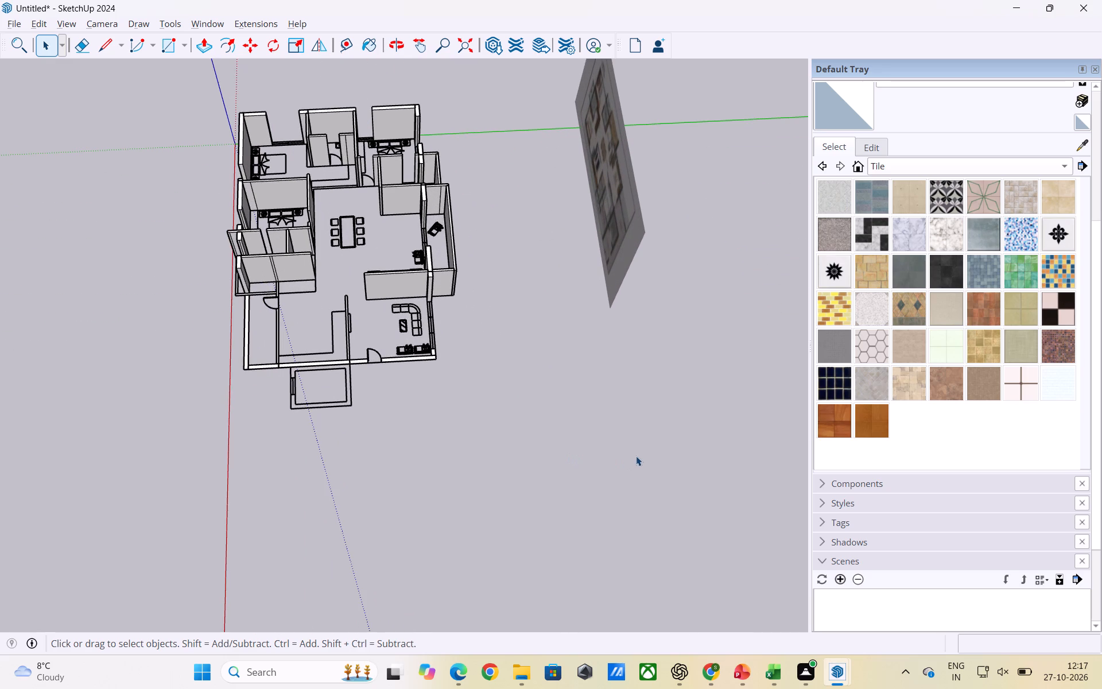
scroll(636, 456, up, 1)
scroll(637, 455, down, 7)
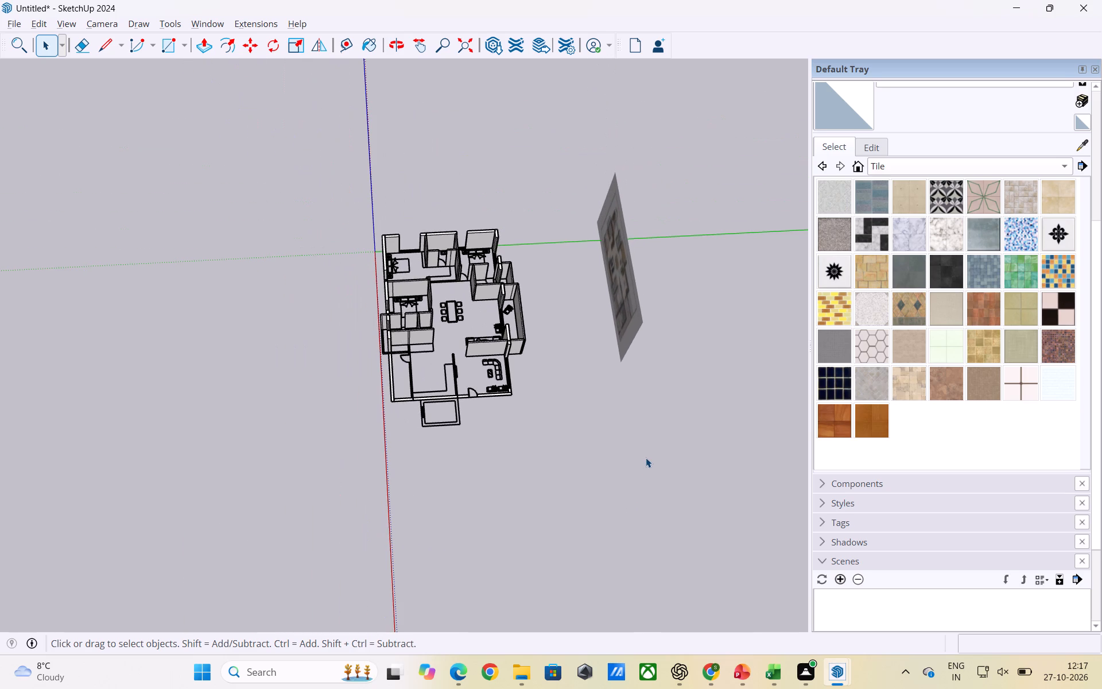
scroll(580, 458, up, 4)
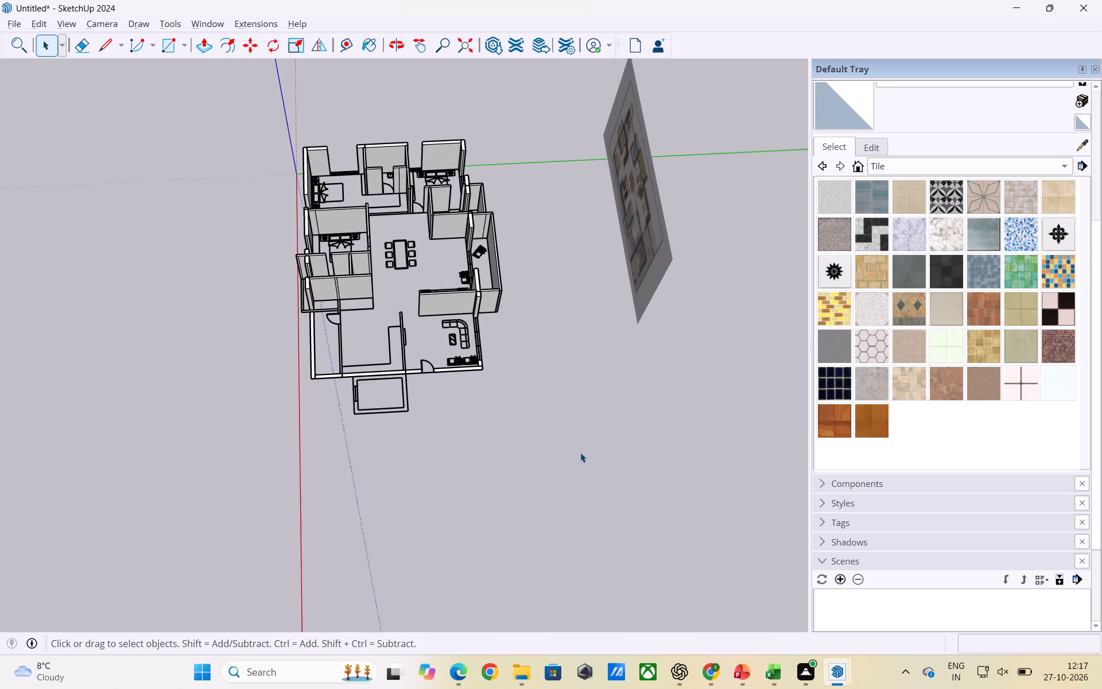
scroll(580, 452, down, 2)
middle_drag(545, 466, 560, 381)
scroll(546, 423, up, 4)
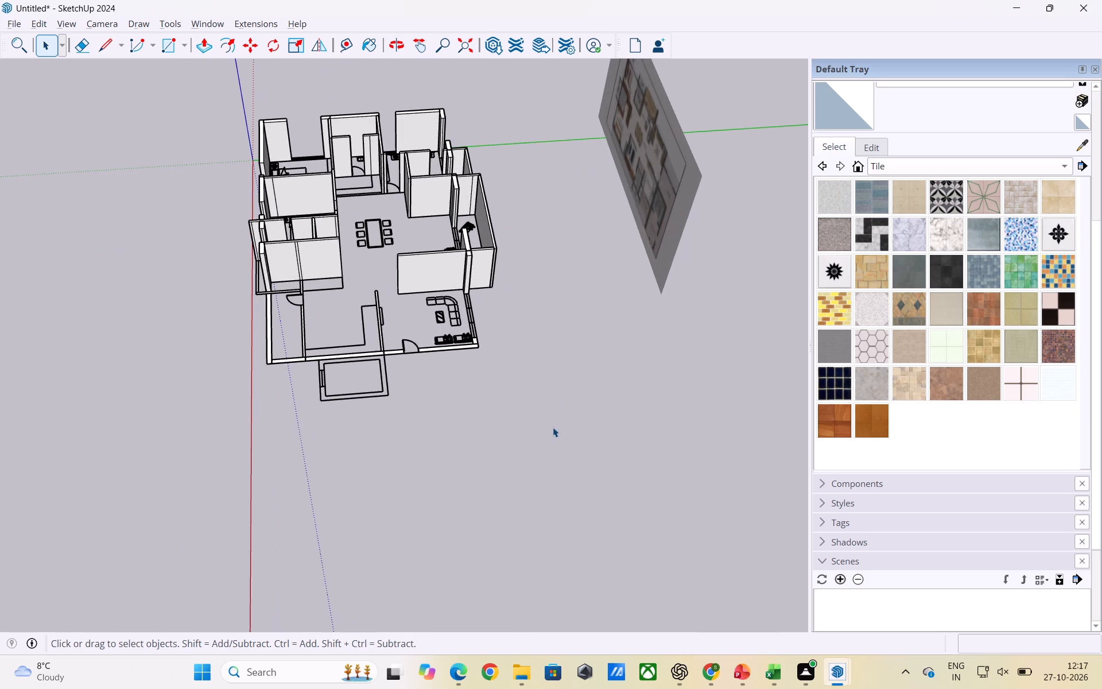
scroll(553, 427, down, 5)
middle_drag(558, 434, 531, 456)
scroll(558, 434, down, 1)
scroll(354, 419, up, 6)
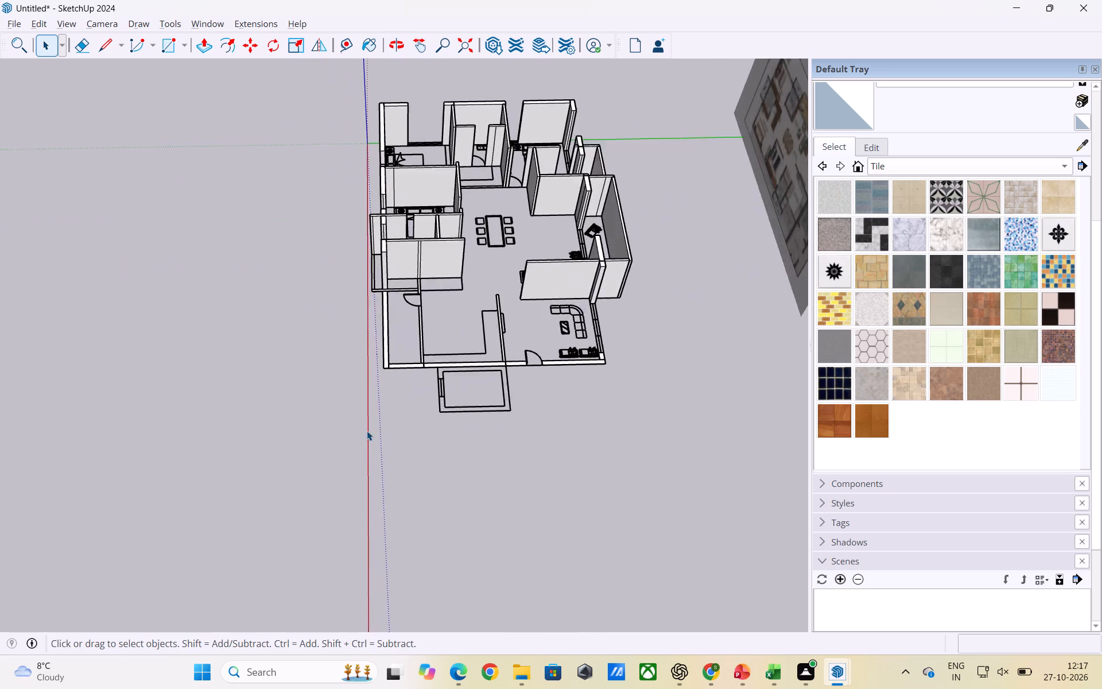
scroll(164, 409, down, 5)
scroll(350, 427, up, 2)
scroll(3, 334, down, 6)
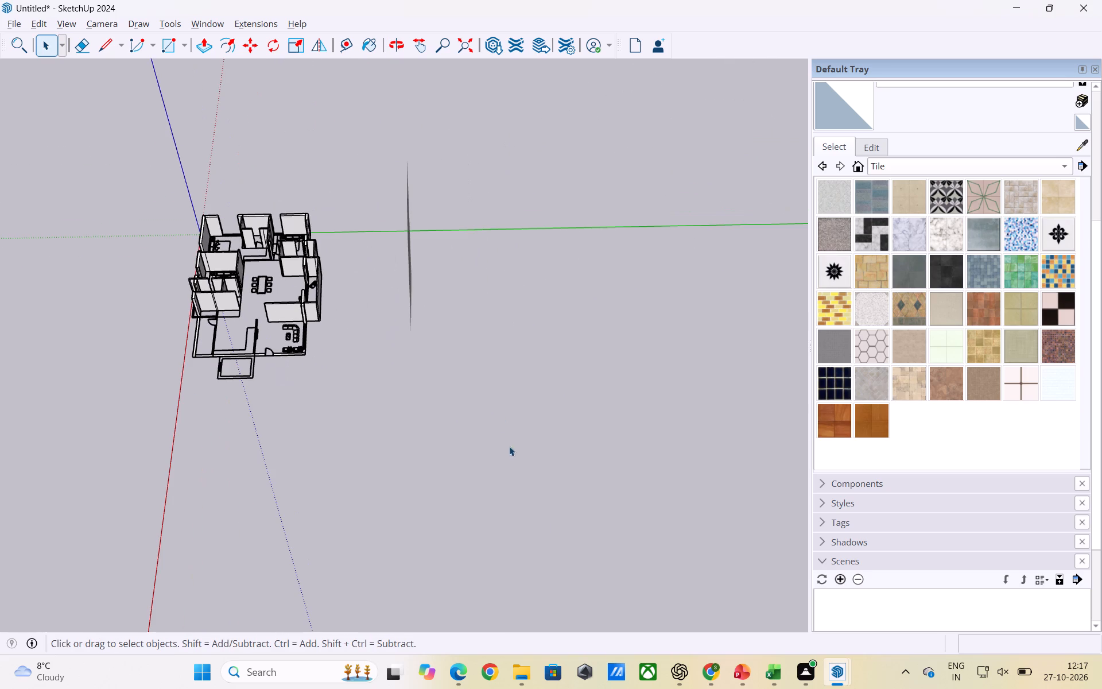
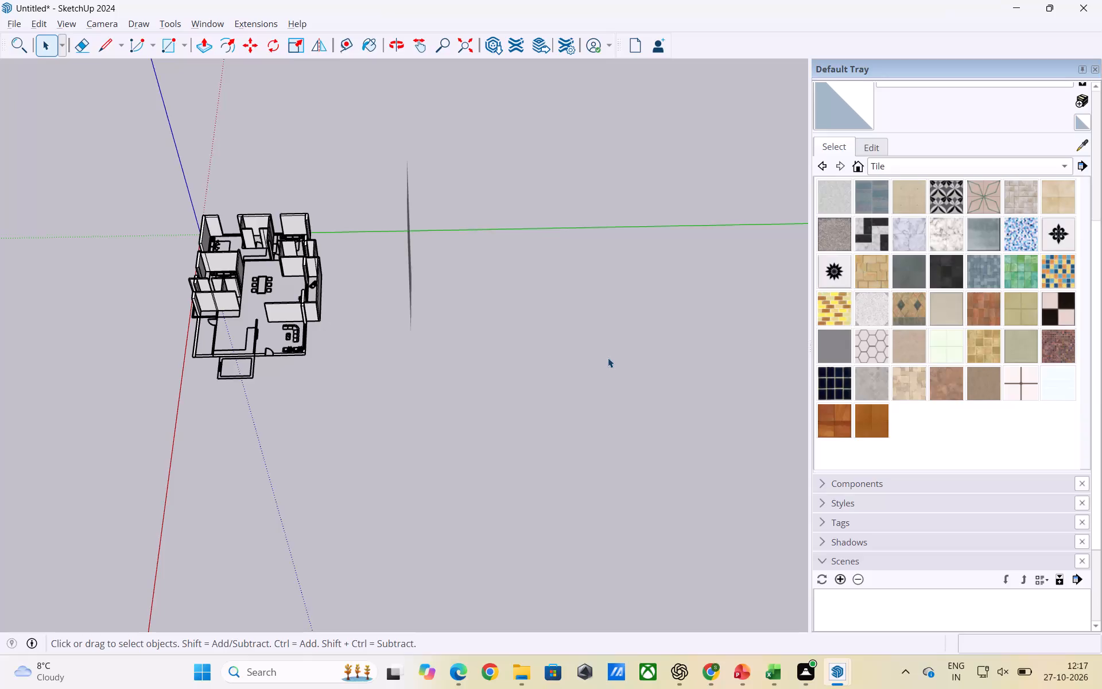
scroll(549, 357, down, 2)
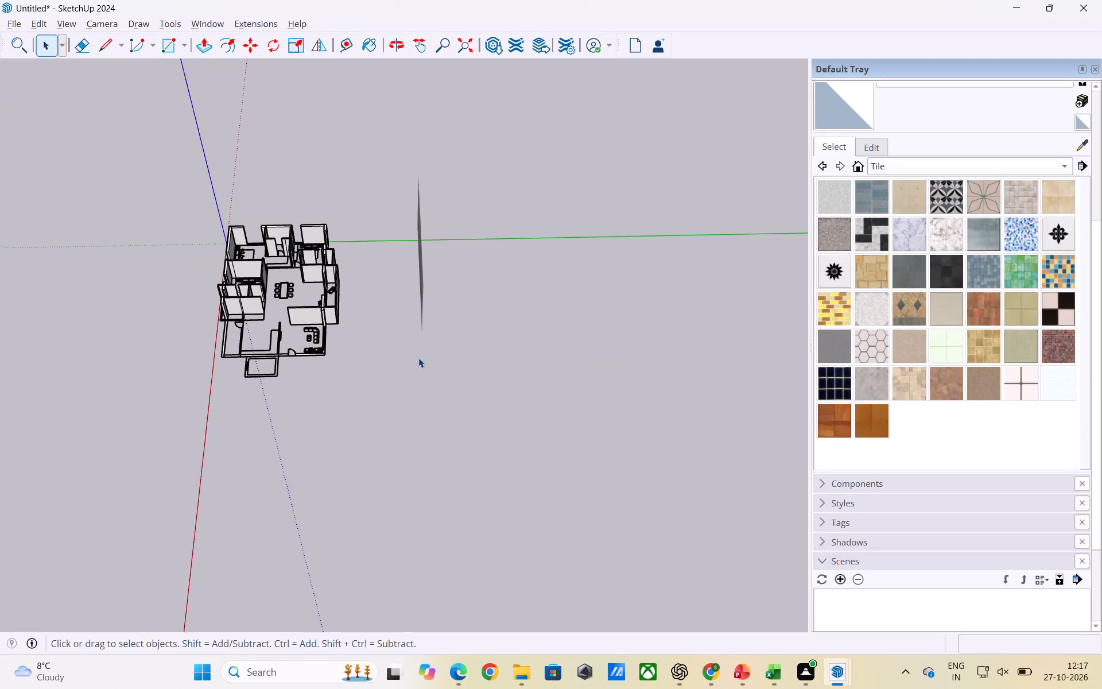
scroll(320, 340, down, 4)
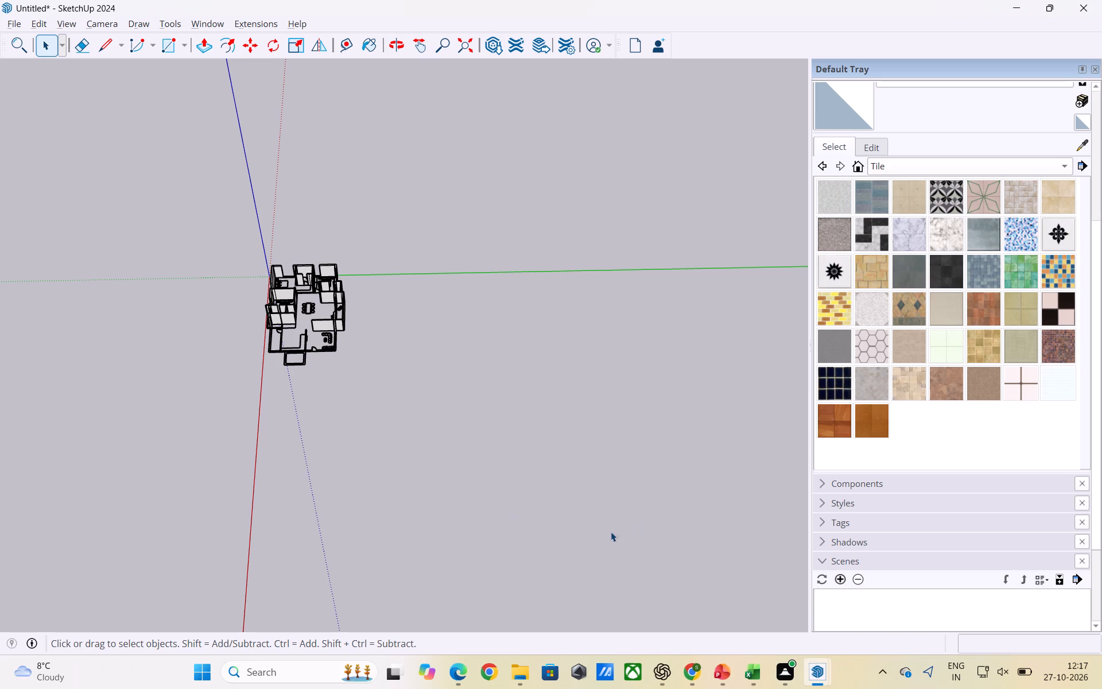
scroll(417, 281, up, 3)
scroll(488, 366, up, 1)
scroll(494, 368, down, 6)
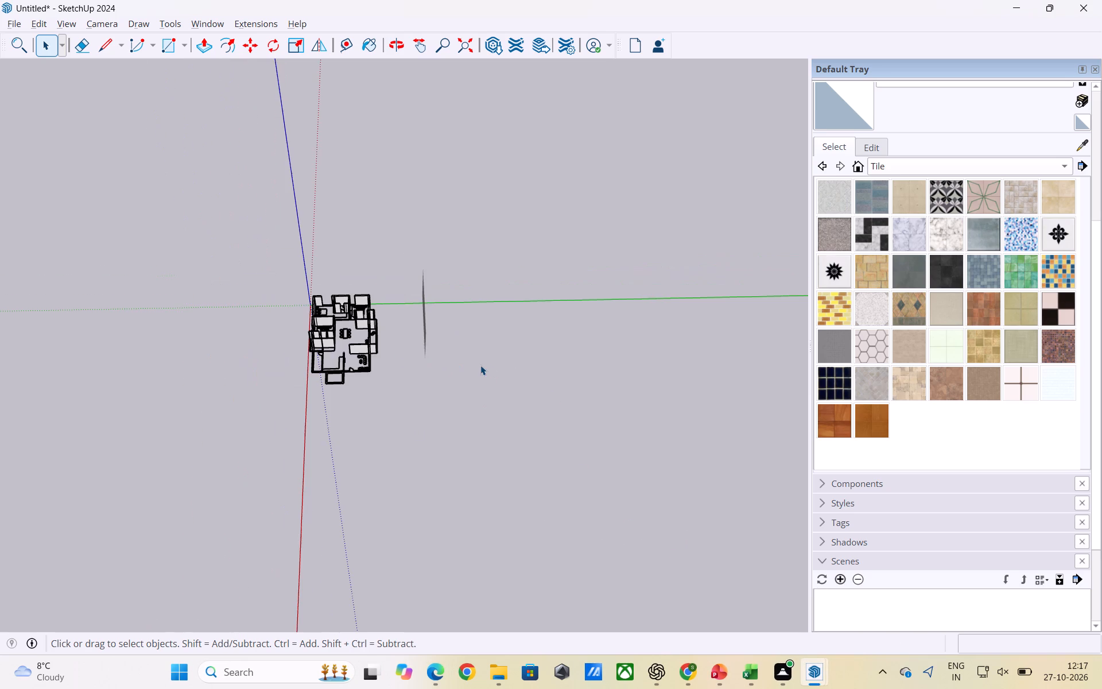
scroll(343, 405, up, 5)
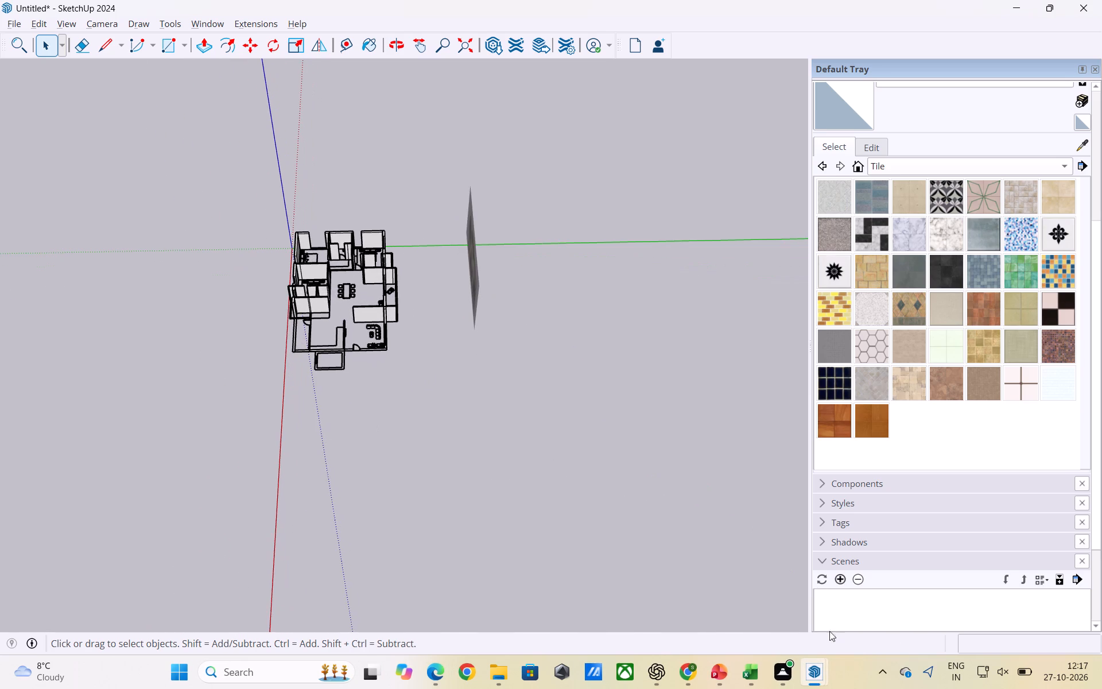
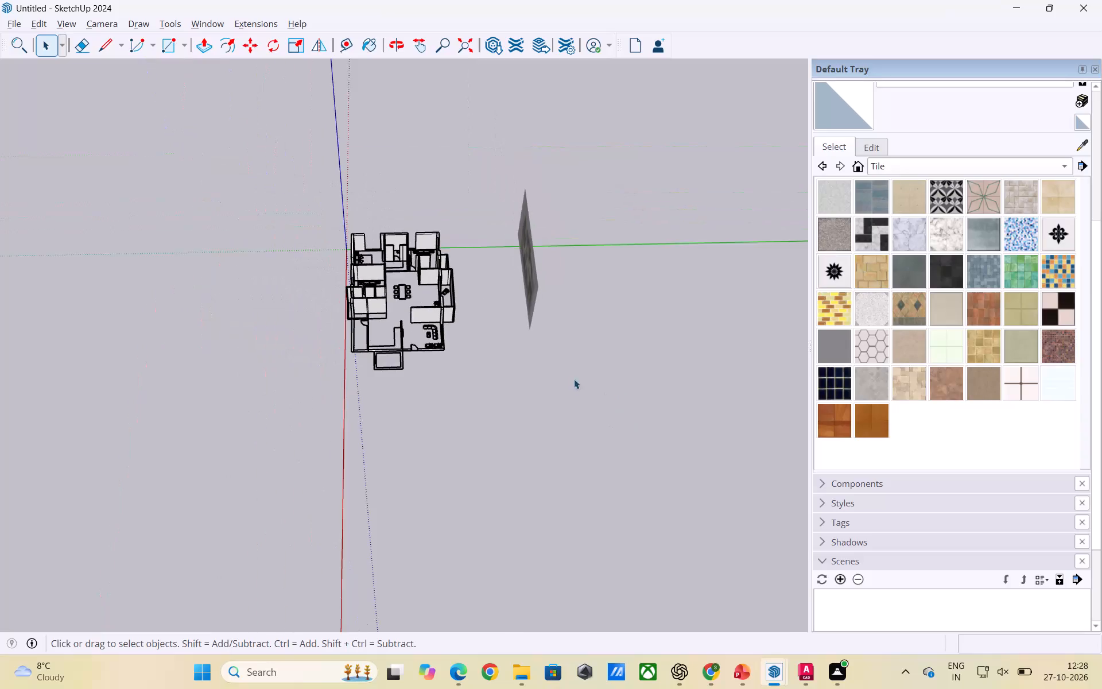
Examine the apartment model from several angles, checking the raised walls and the flat wall outlines beside the reference floor plan image.
scroll(494, 284, up, 10)
middle_drag(451, 359, 525, 305)
scroll(609, 350, down, 7)
middle_drag(437, 427, 586, 378)
scroll(526, 413, up, 3)
middle_drag(583, 431, 541, 439)
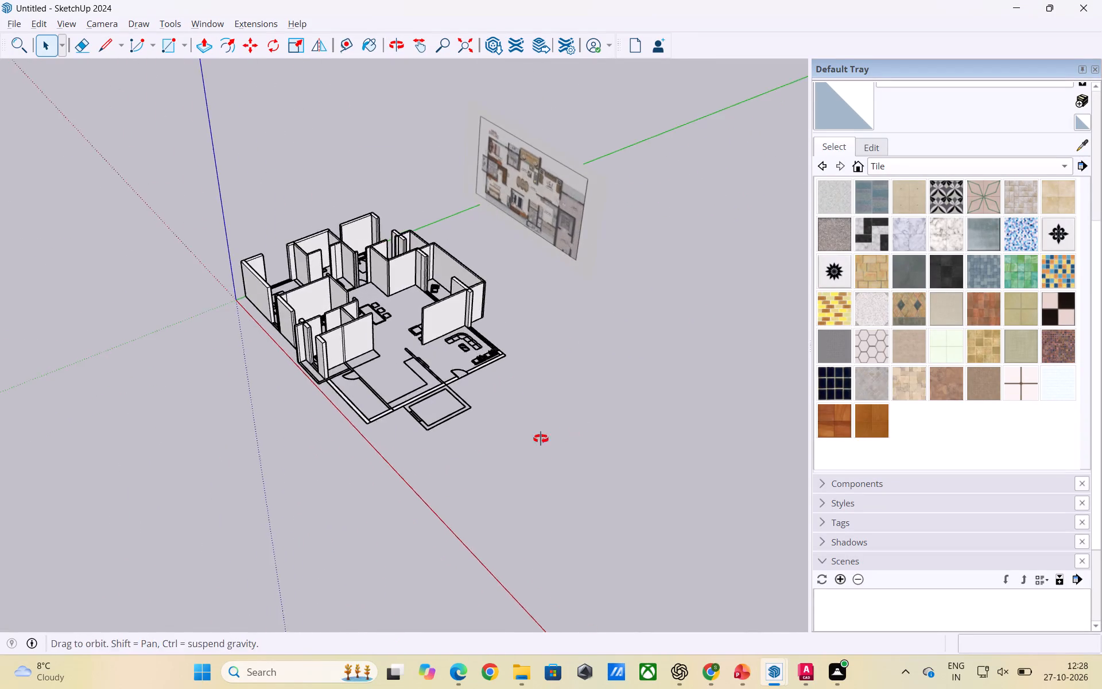
middle_drag(541, 439, 448, 451)
scroll(612, 394, down, 4)
scroll(531, 348, up, 3)
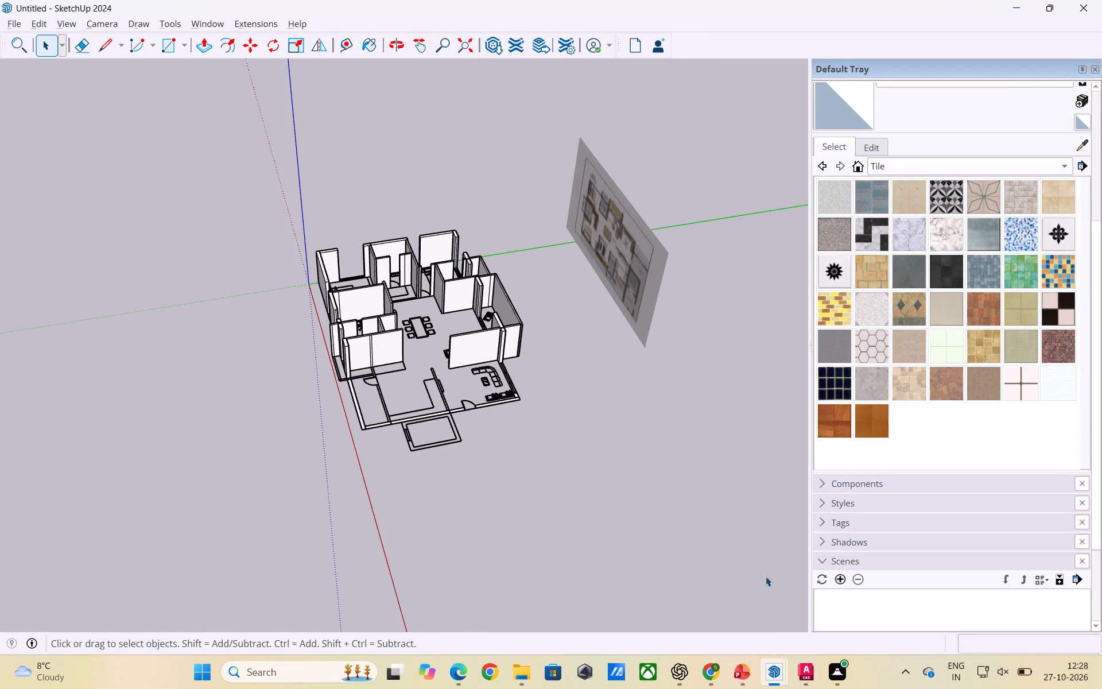
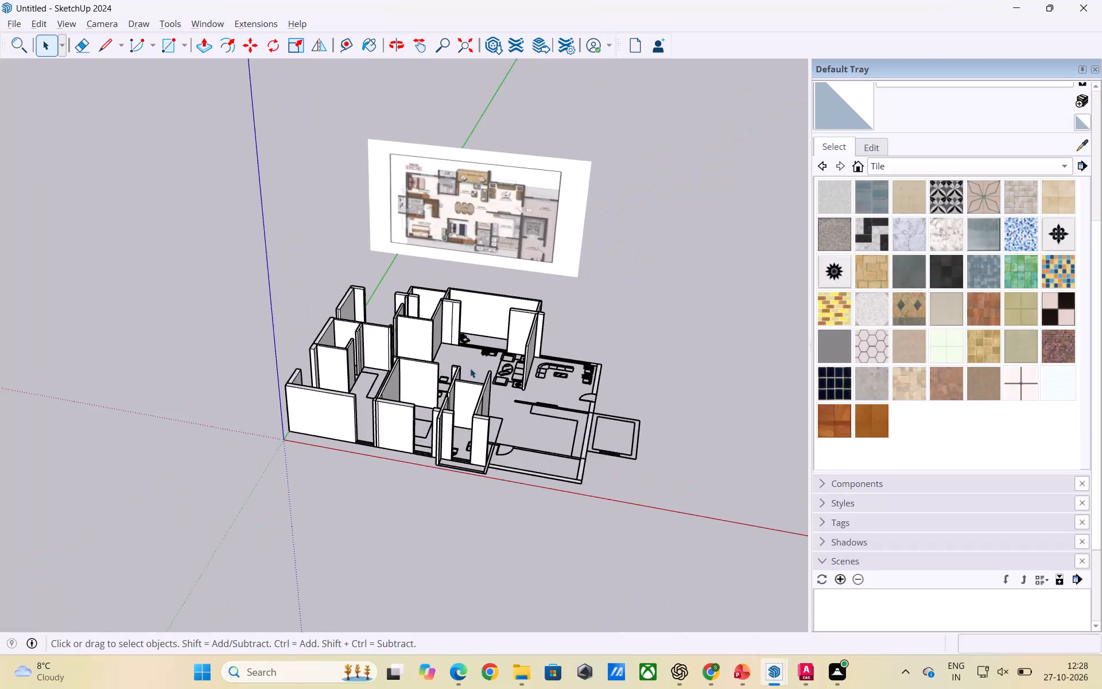
Examine the whole apartment model from above to find which wall outlines are still flat.
scroll(470, 368, up, 5)
scroll(224, 269, down, 3)
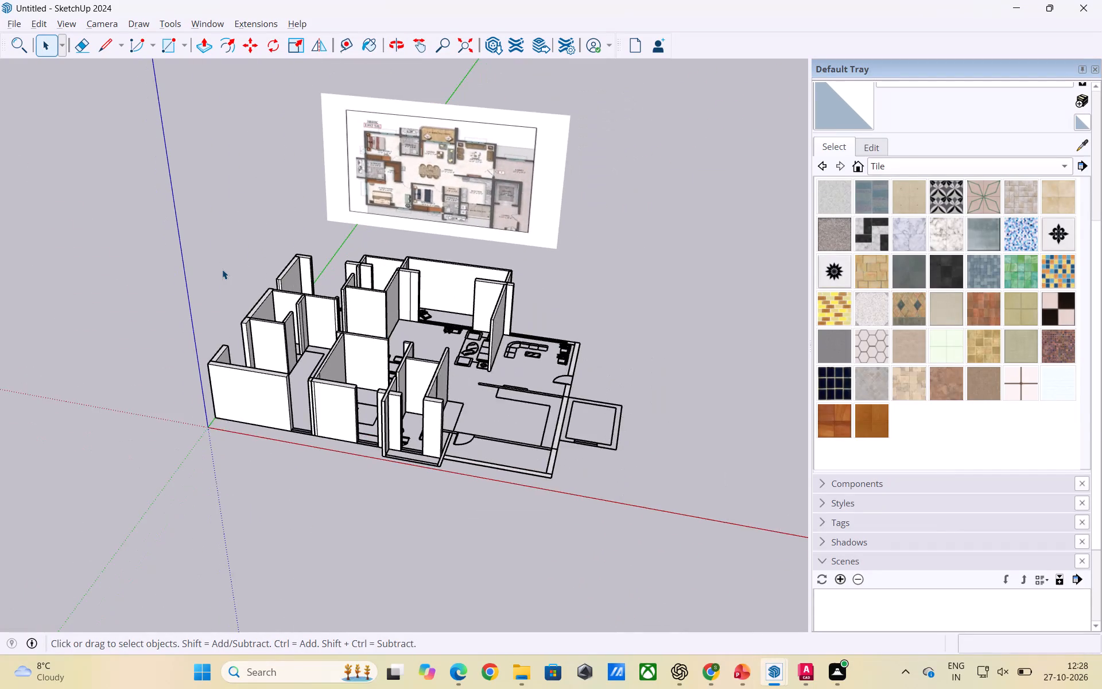
scroll(222, 269, down, 4)
middle_drag(291, 329, 333, 537)
scroll(407, 394, up, 6)
middle_drag(403, 398, 413, 399)
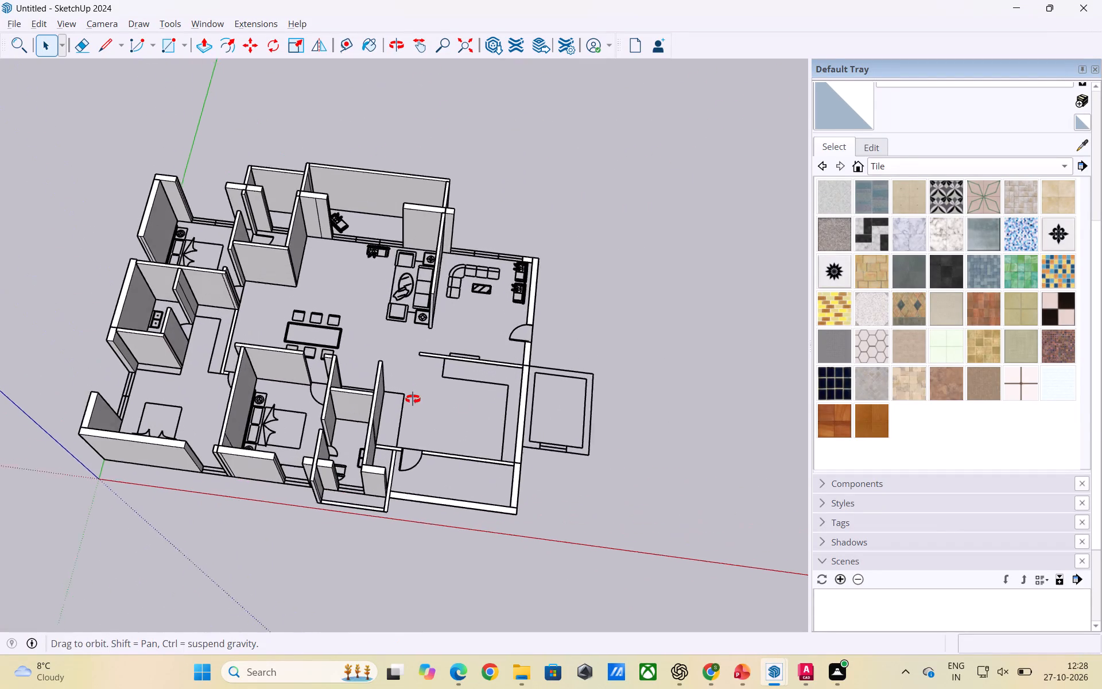
middle_drag(413, 399, 475, 401)
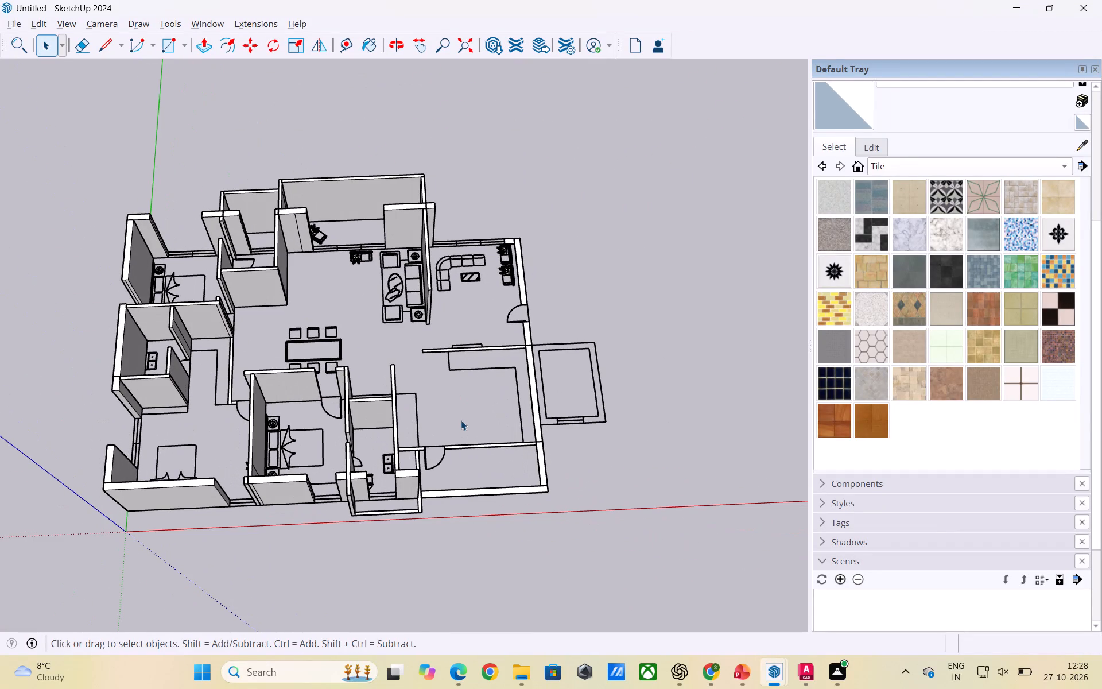
scroll(608, 373, down, 2)
scroll(408, 434, up, 3)
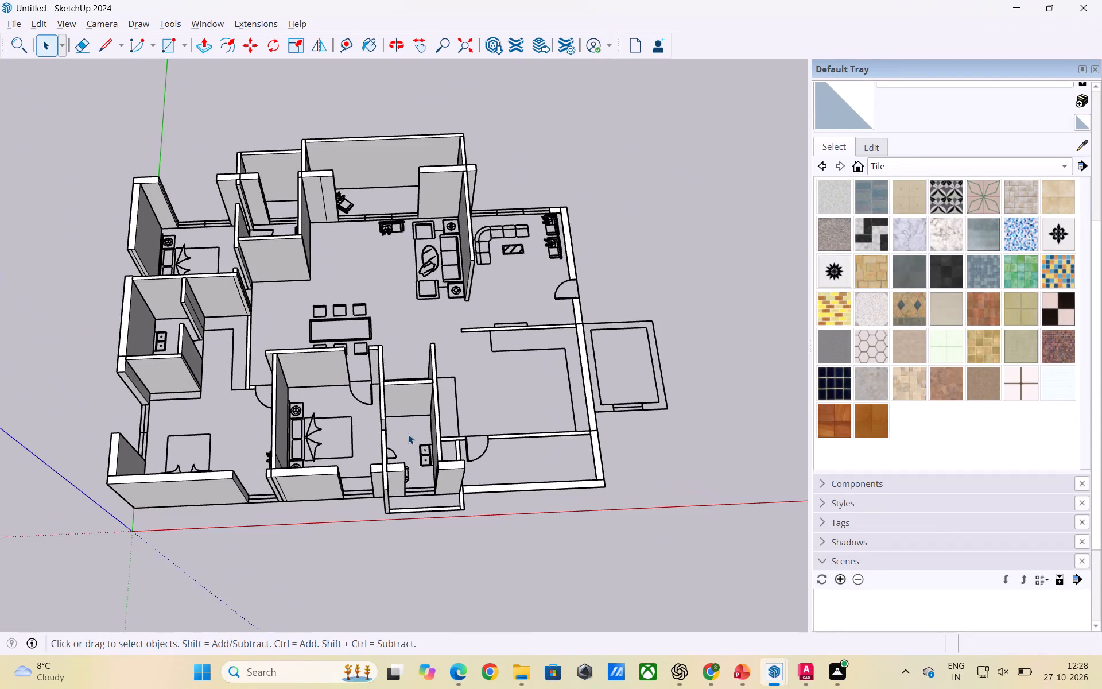
scroll(408, 434, down, 2)
scroll(515, 425, up, 2)
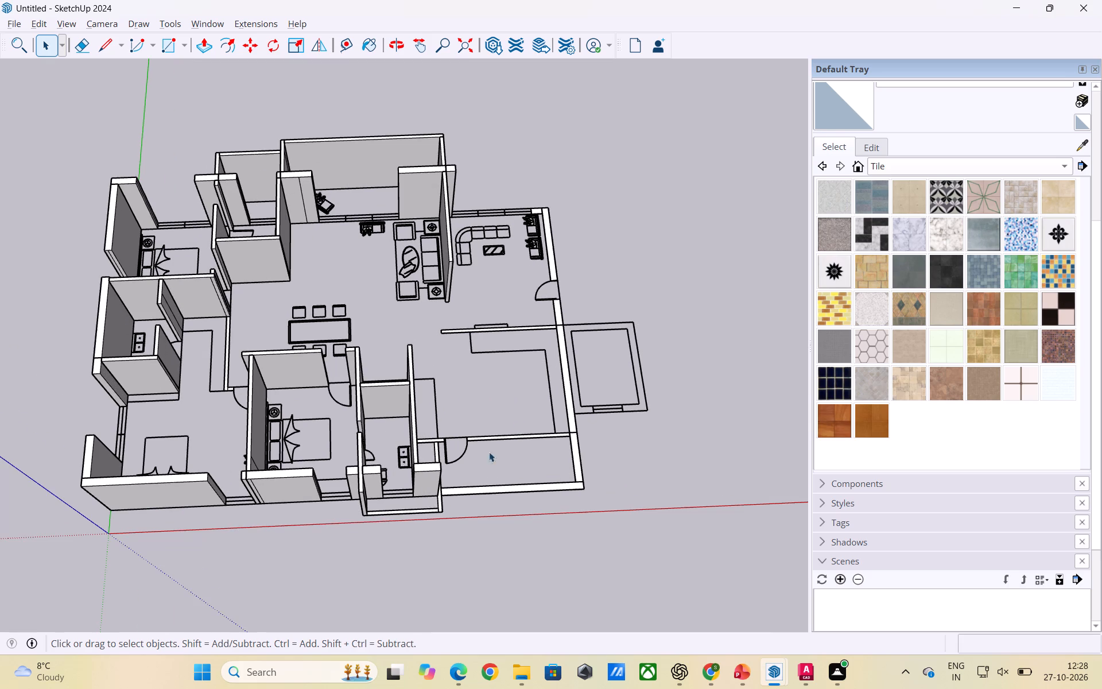
Draw a rectangle about 5' 6" by 4 1/2" over the thin flat wall between the bathroom side and the room with the door swing.
scroll(437, 492, up, 5)
middle_drag(457, 501, 262, 474)
scroll(296, 475, up, 4)
middle_drag(323, 483, 332, 491)
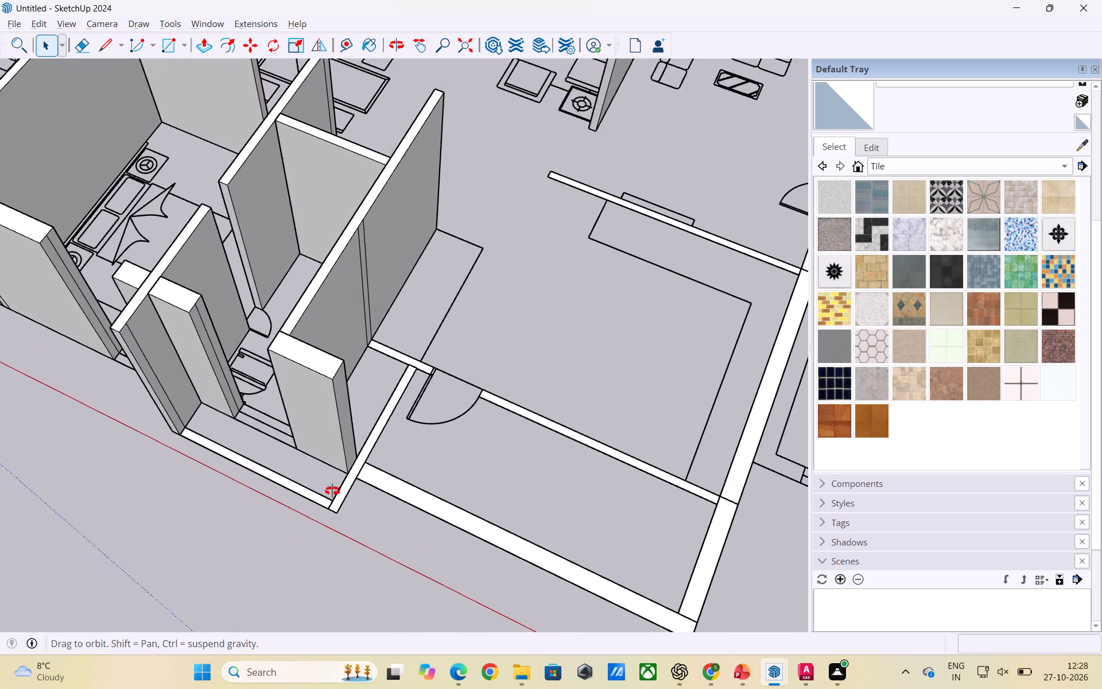
middle_drag(332, 491, 358, 539)
scroll(380, 454, down, 5)
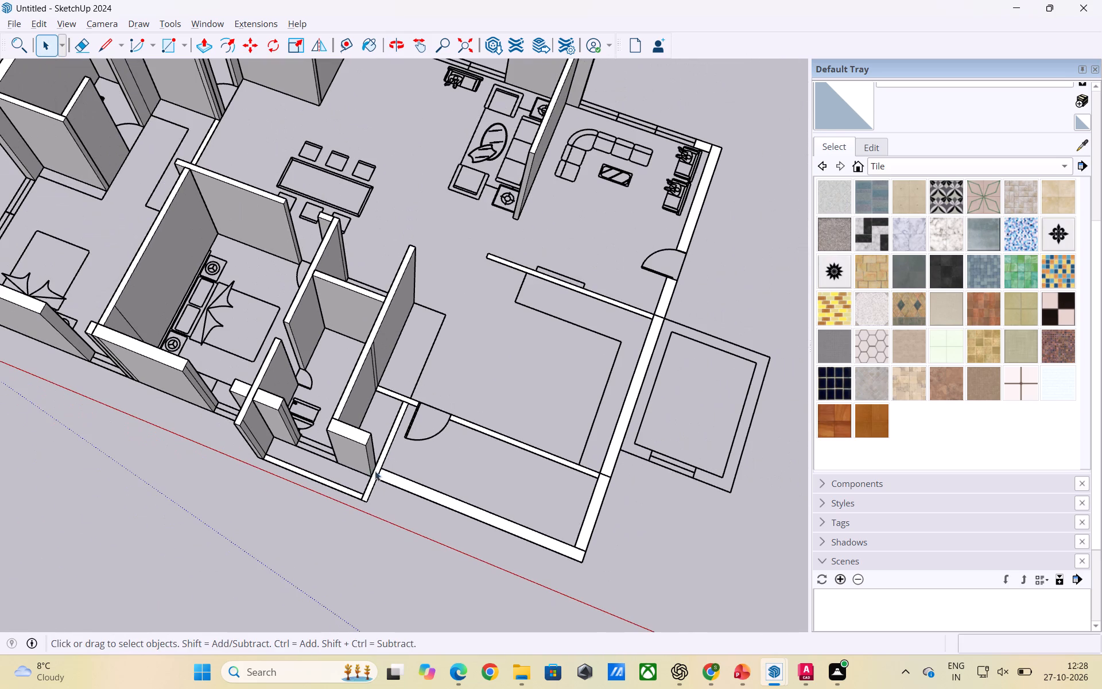
scroll(355, 505, up, 8)
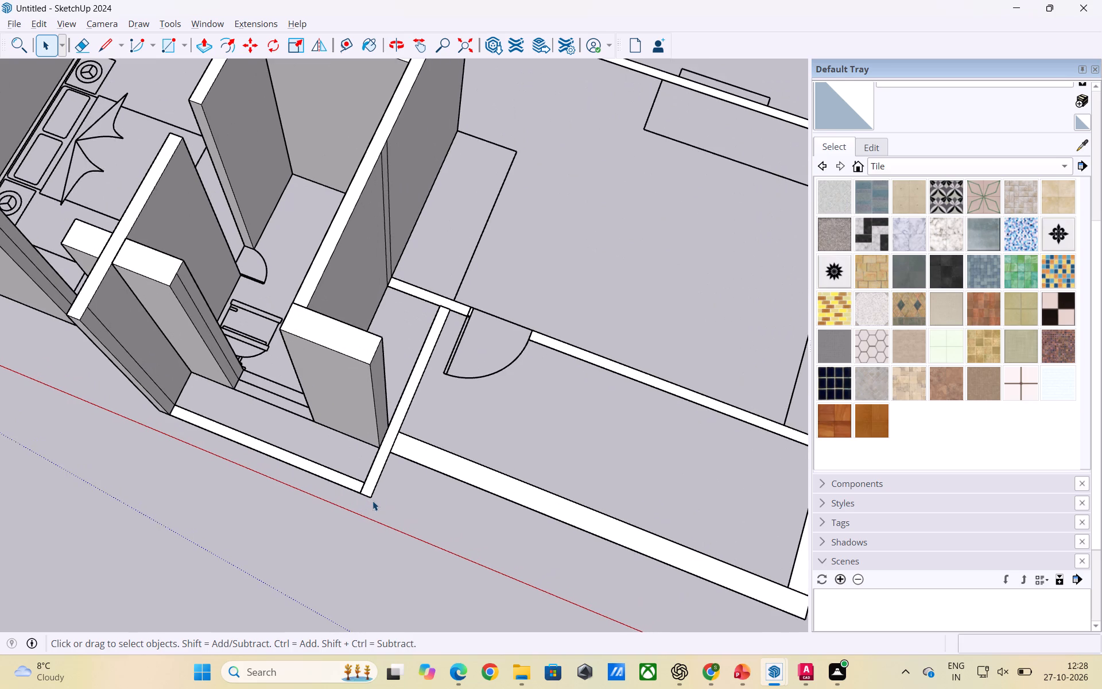
scroll(372, 501, down, 2)
key(r)
scroll(407, 367, up, 3)
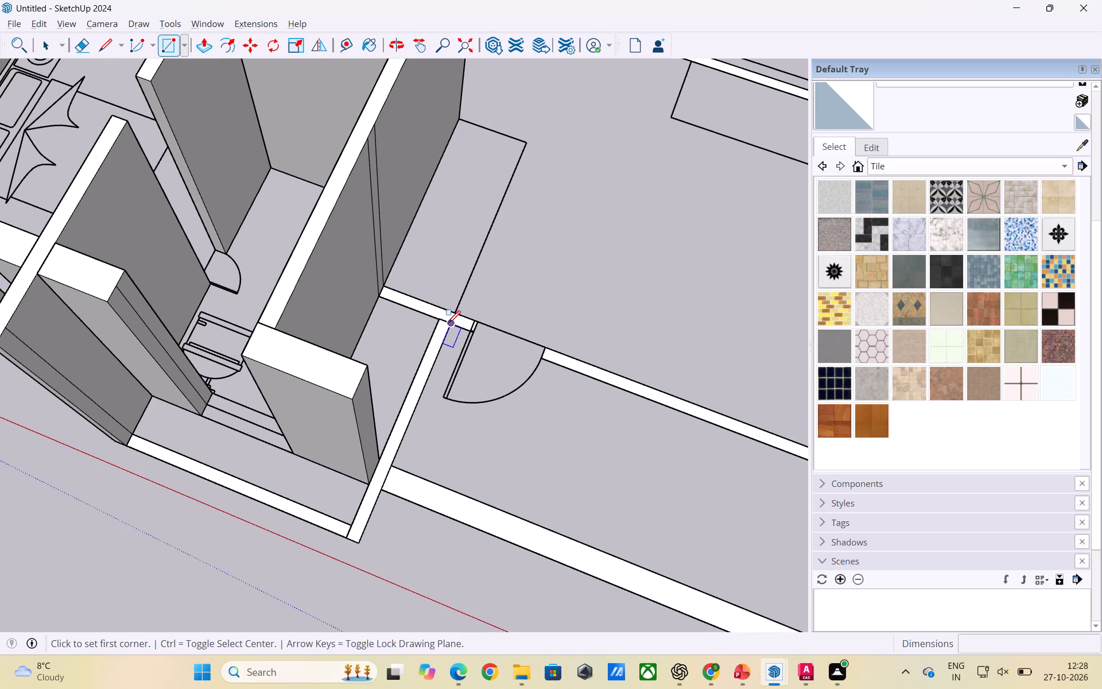
click(439, 322)
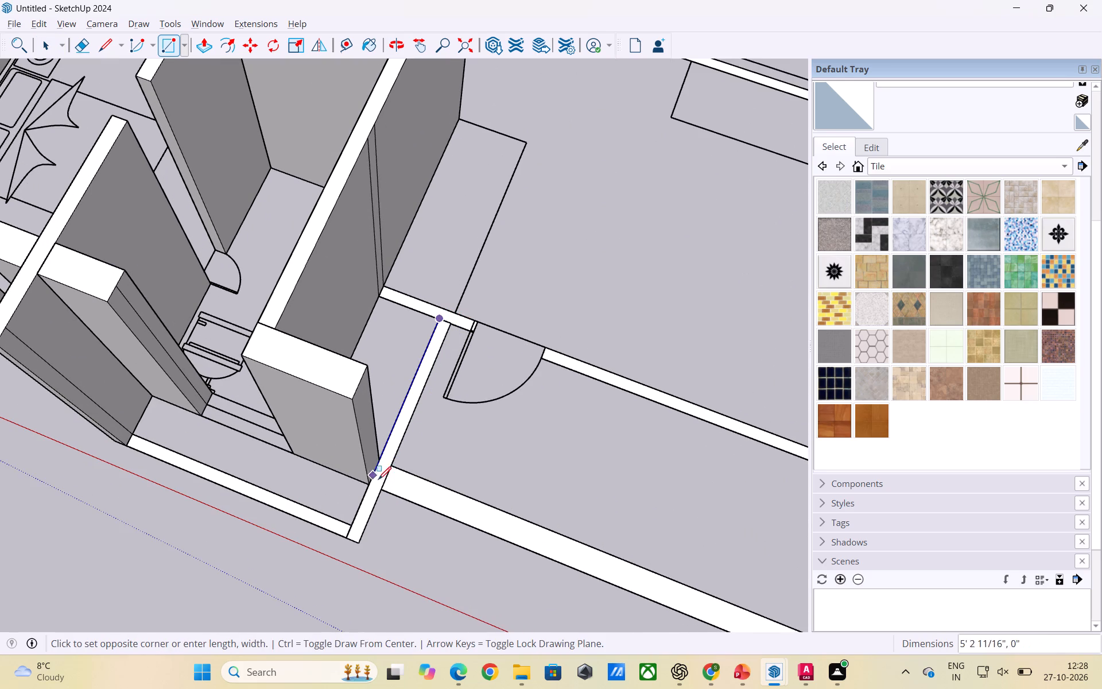
scroll(383, 493, up, 2)
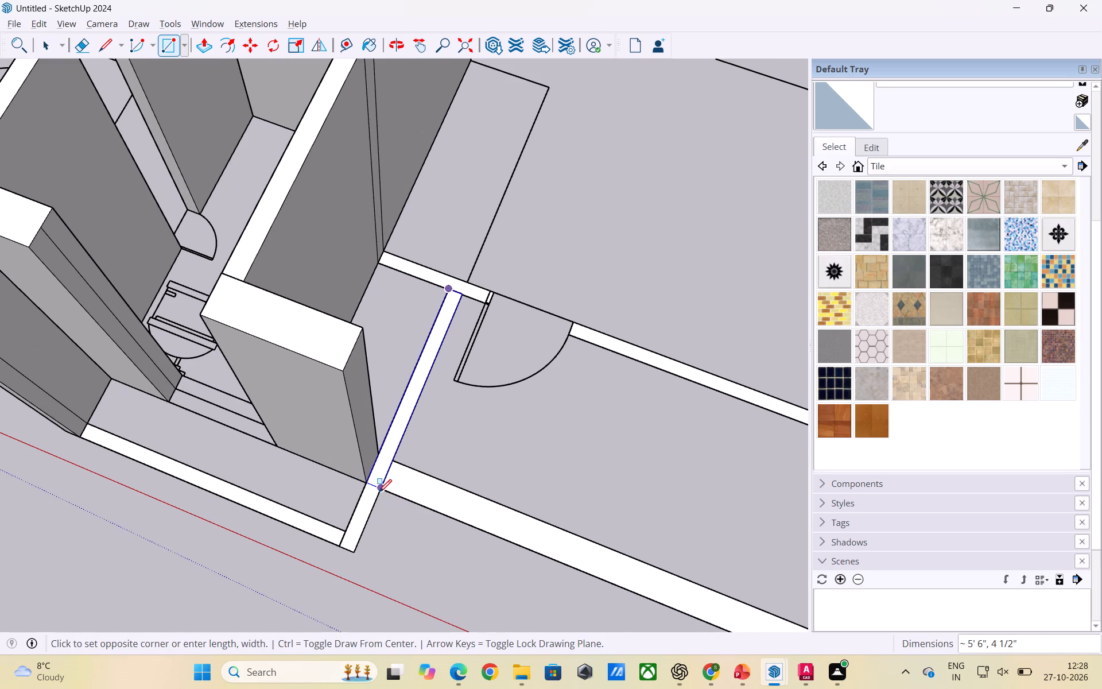
click(379, 492)
Group the new thin wall rectangle's face together with its edges.
key(space)
scroll(274, 505, down, 2)
triple_click(378, 444)
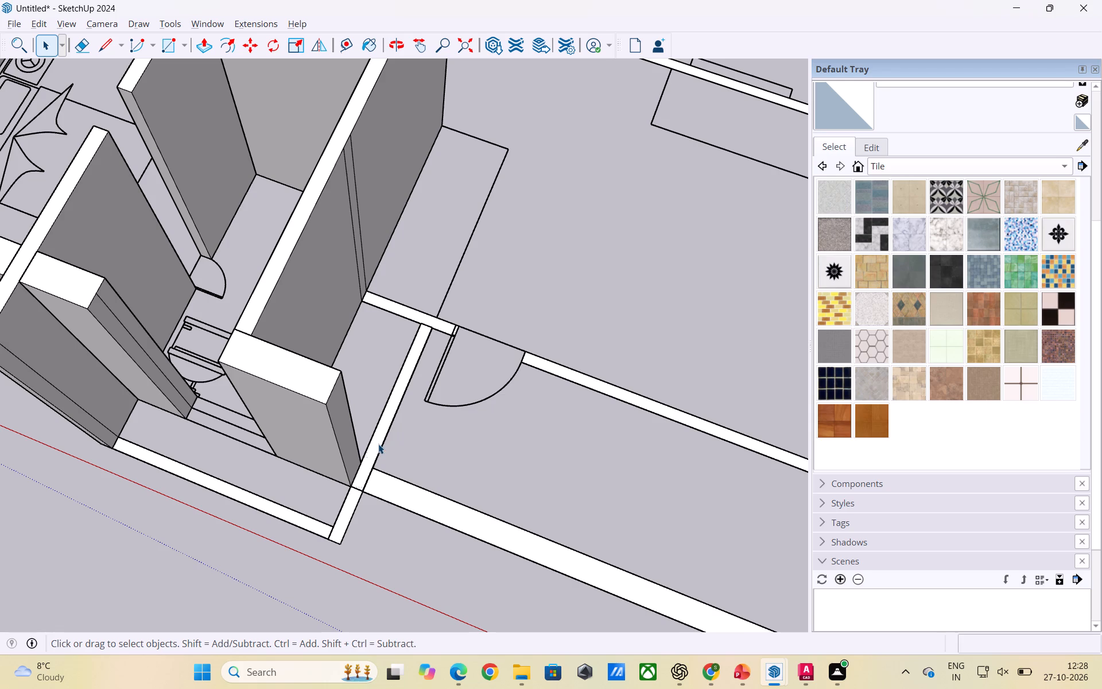
right_click(377, 442)
click(417, 575)
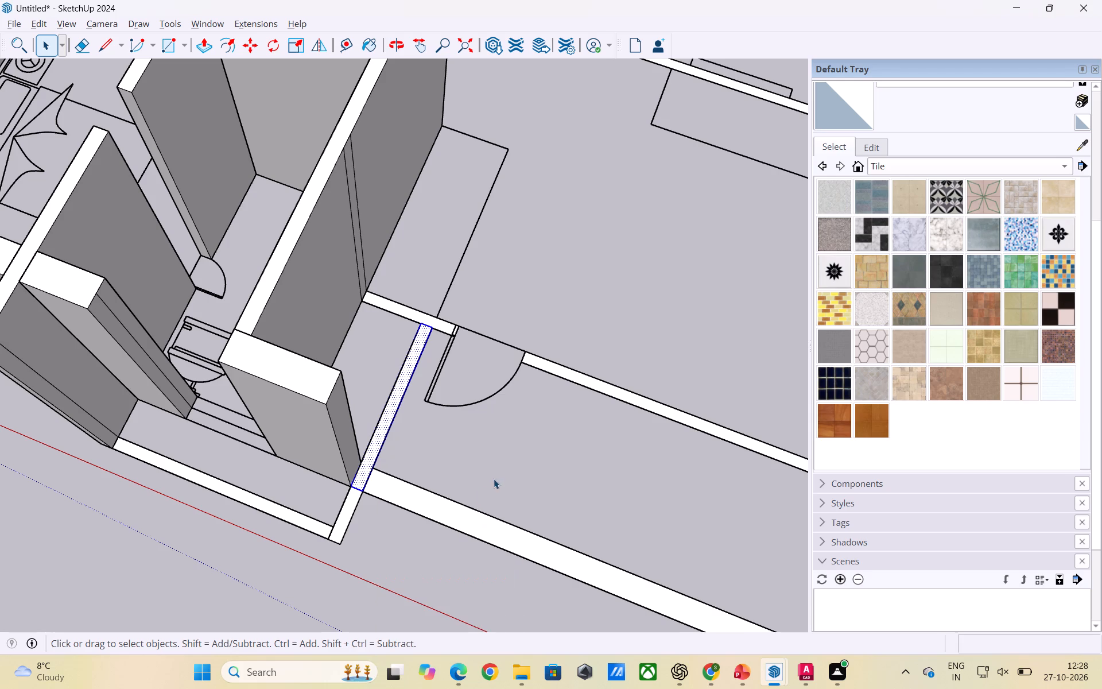
Inside the new group, extrude the thin wall face up to the top of the adjacent raised bathroom wall.
click(494, 479)
triple_click(368, 459)
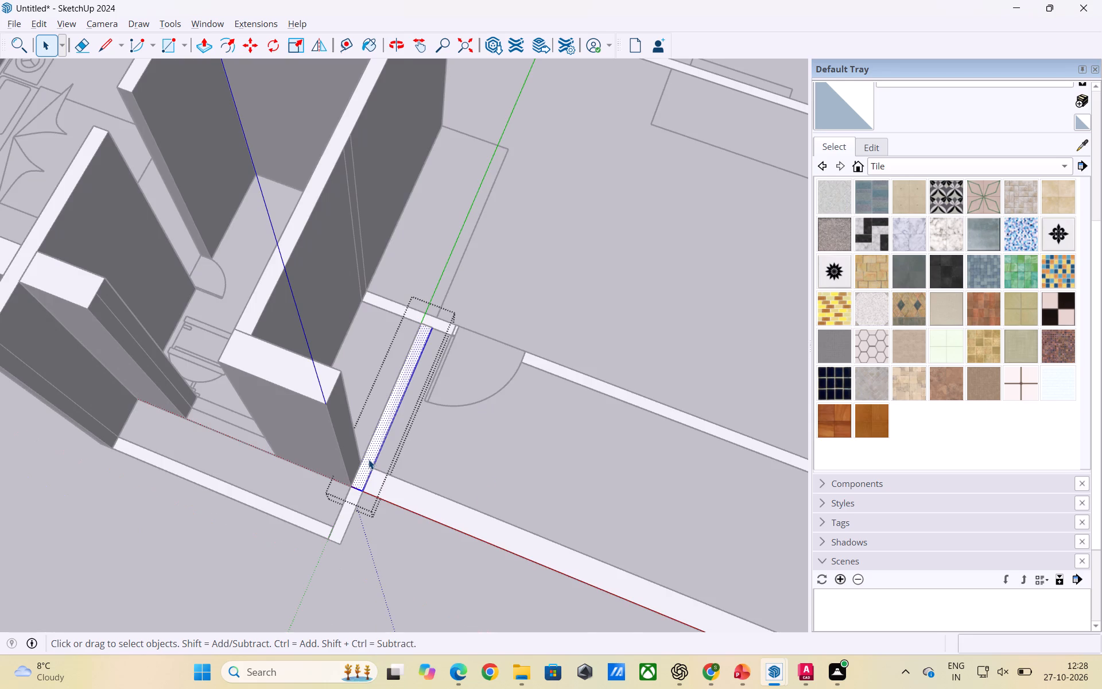
text(op)
click(368, 459)
click(321, 378)
key(space)
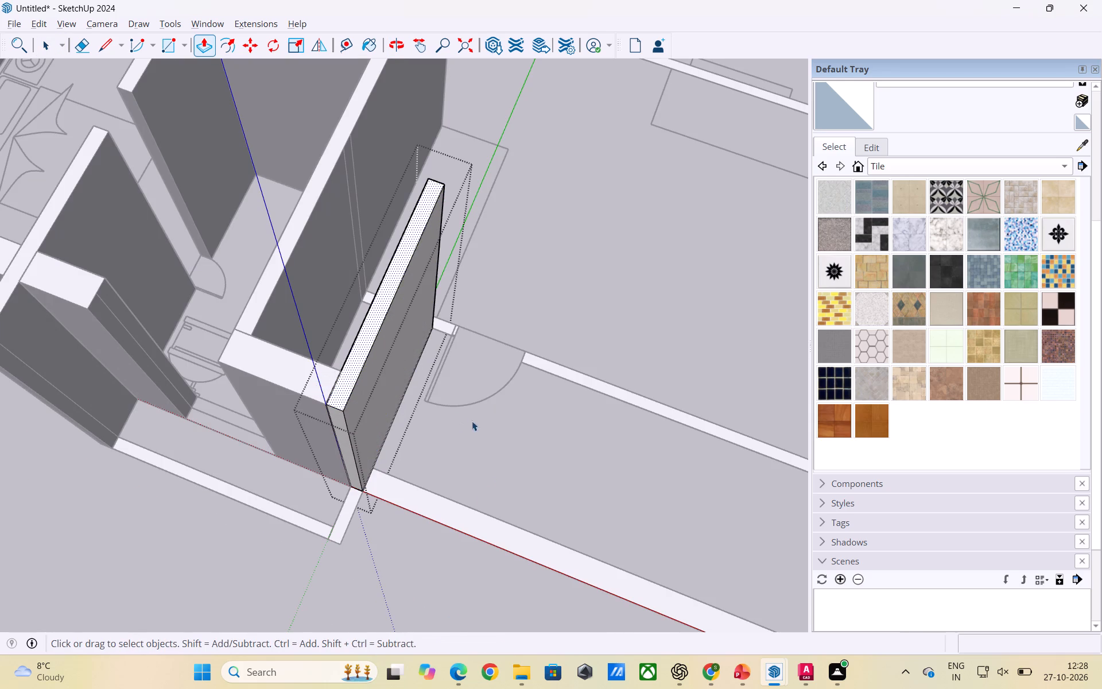
click(485, 427)
scroll(220, 414, down, 8)
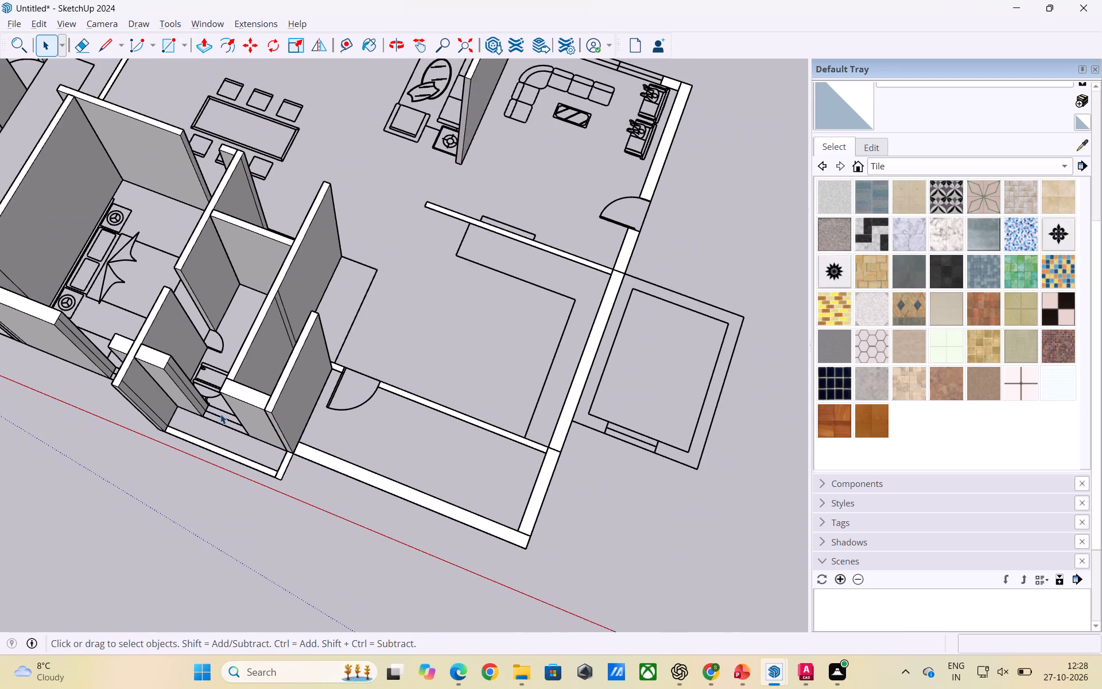
scroll(220, 414, down, 1)
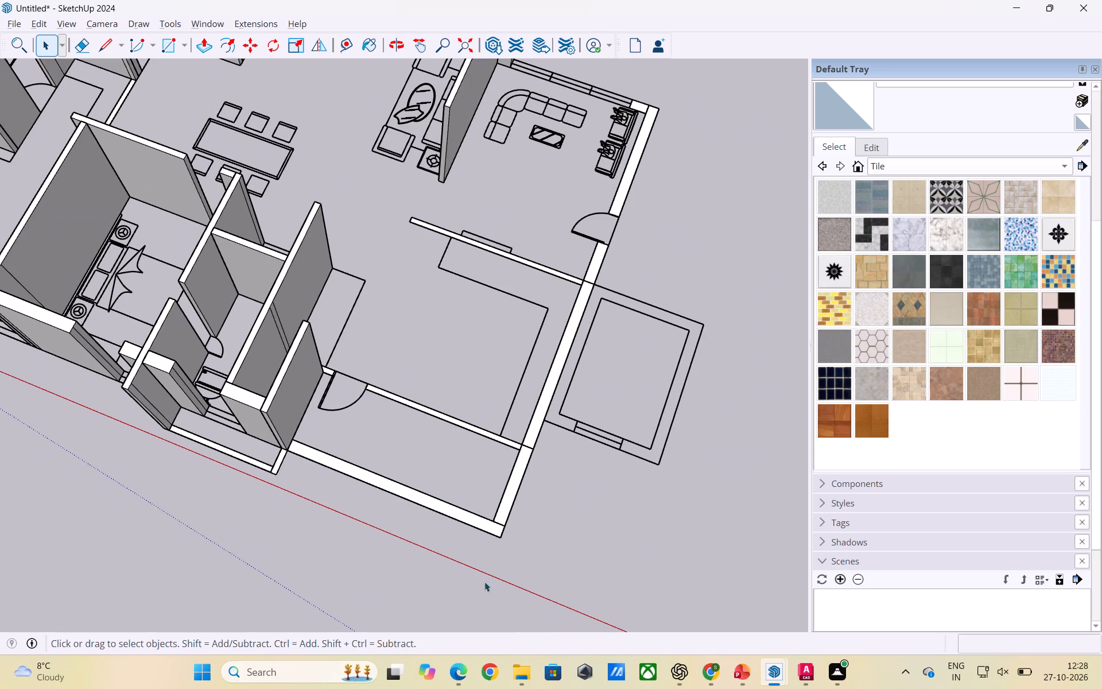
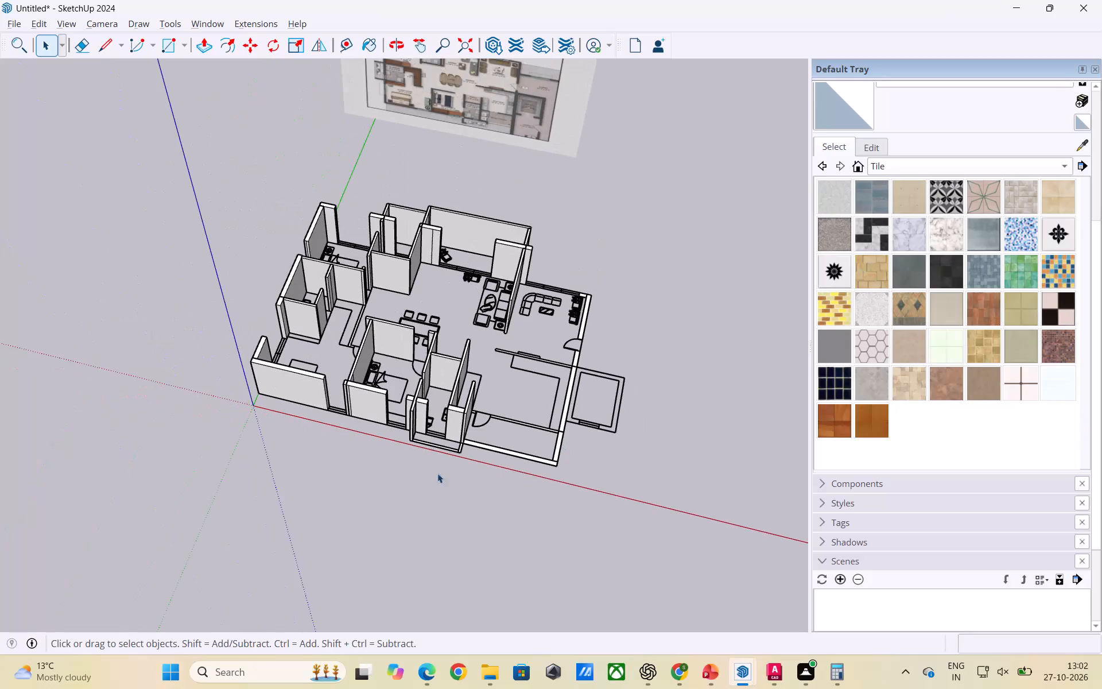
Examine the whole apartment model from above and from several angles to check which walls are raised and which are still flat.
click(393, 469)
scroll(445, 494, up, 3)
scroll(351, 485, down, 5)
scroll(428, 502, up, 2)
scroll(461, 497, down, 1)
middle_drag(434, 499, 534, 490)
scroll(519, 451, up, 3)
scroll(522, 465, down, 6)
middle_drag(522, 467, 518, 522)
scroll(477, 360, down, 1)
scroll(477, 360, up, 9)
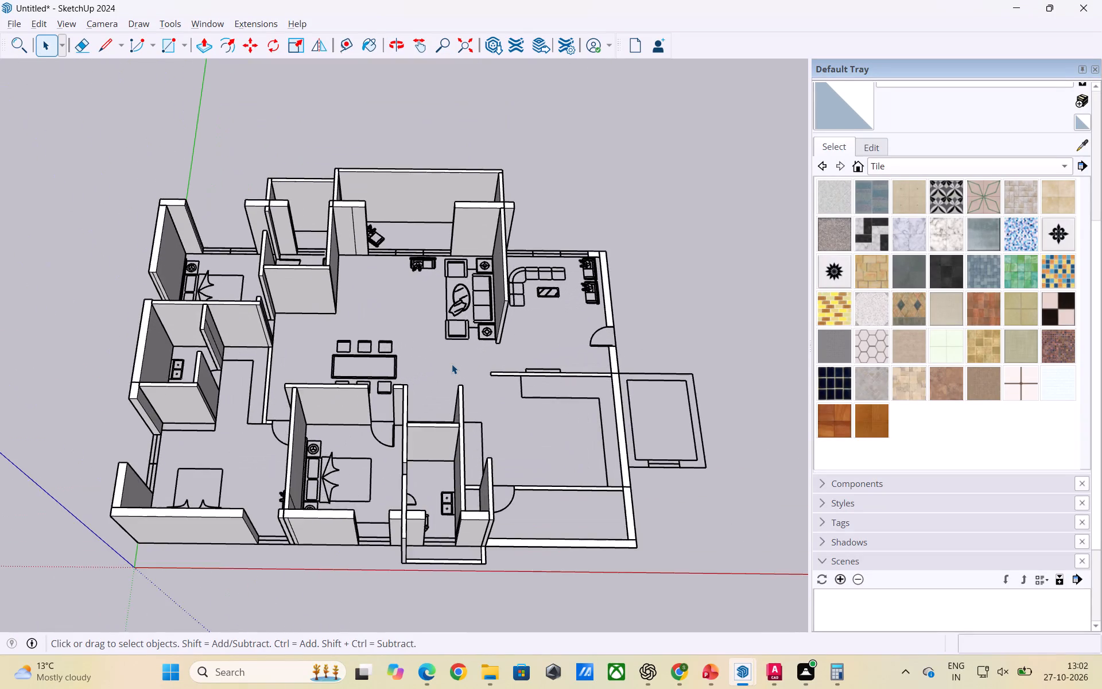
scroll(452, 364, down, 2)
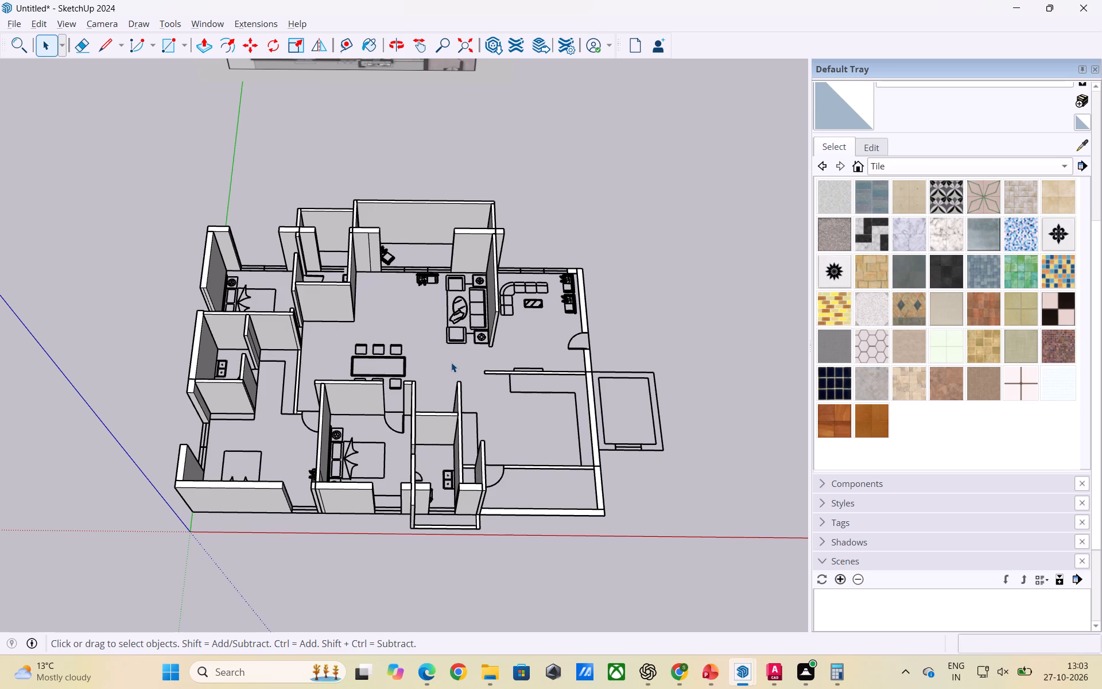
scroll(411, 398, down, 1)
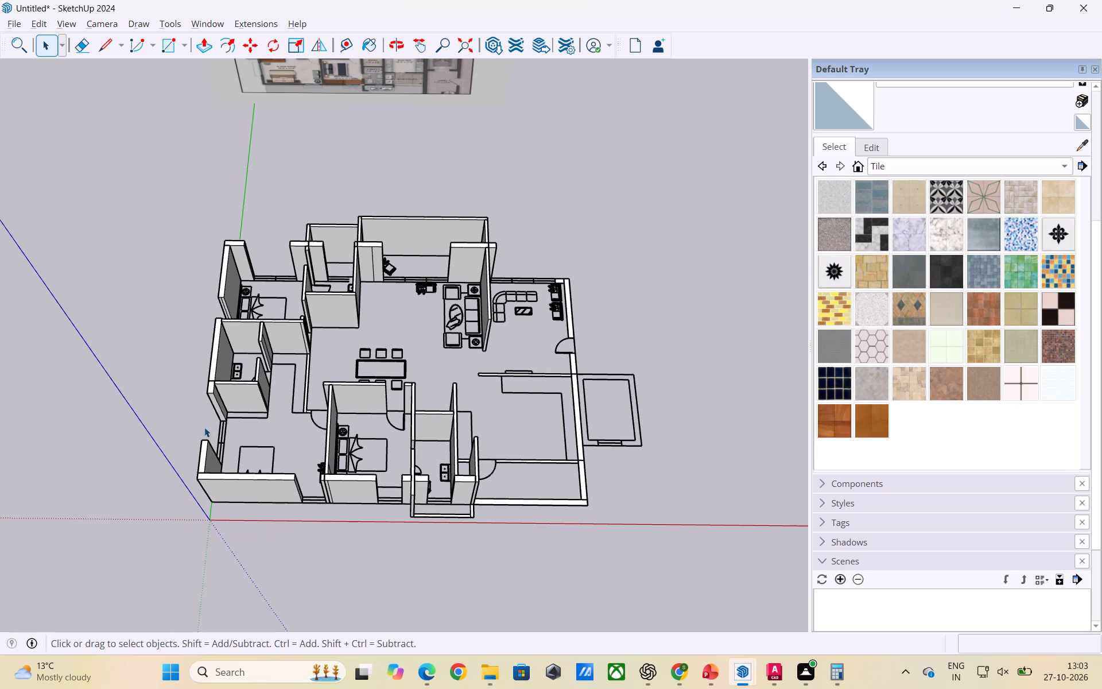
scroll(187, 426, up, 1)
scroll(161, 434, down, 4)
middle_drag(240, 431, 294, 421)
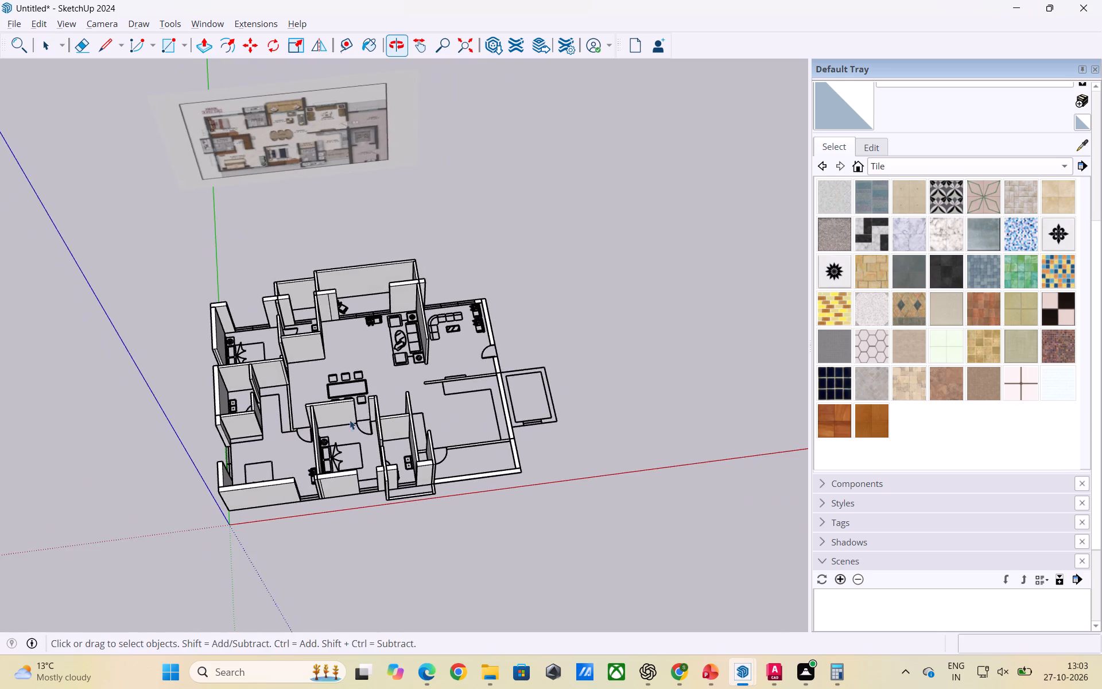
scroll(475, 424, down, 5)
middle_drag(488, 470, 387, 500)
scroll(372, 407, up, 7)
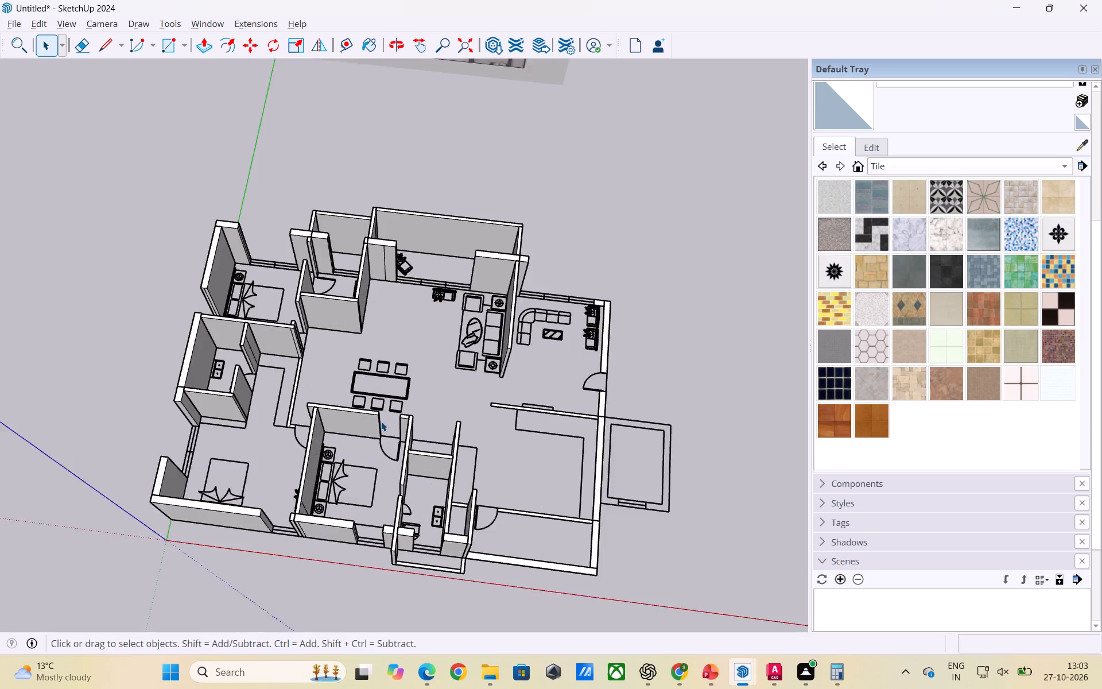
scroll(381, 421, up, 2)
middle_drag(371, 431, 405, 423)
scroll(506, 418, down, 5)
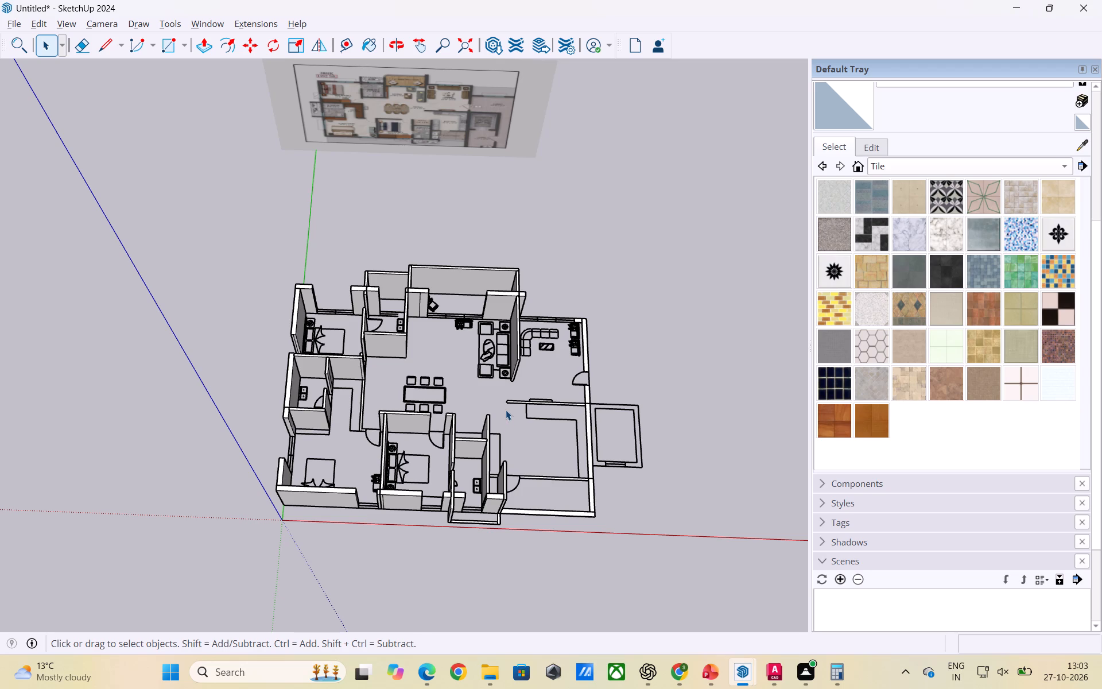
scroll(365, 401, down, 1)
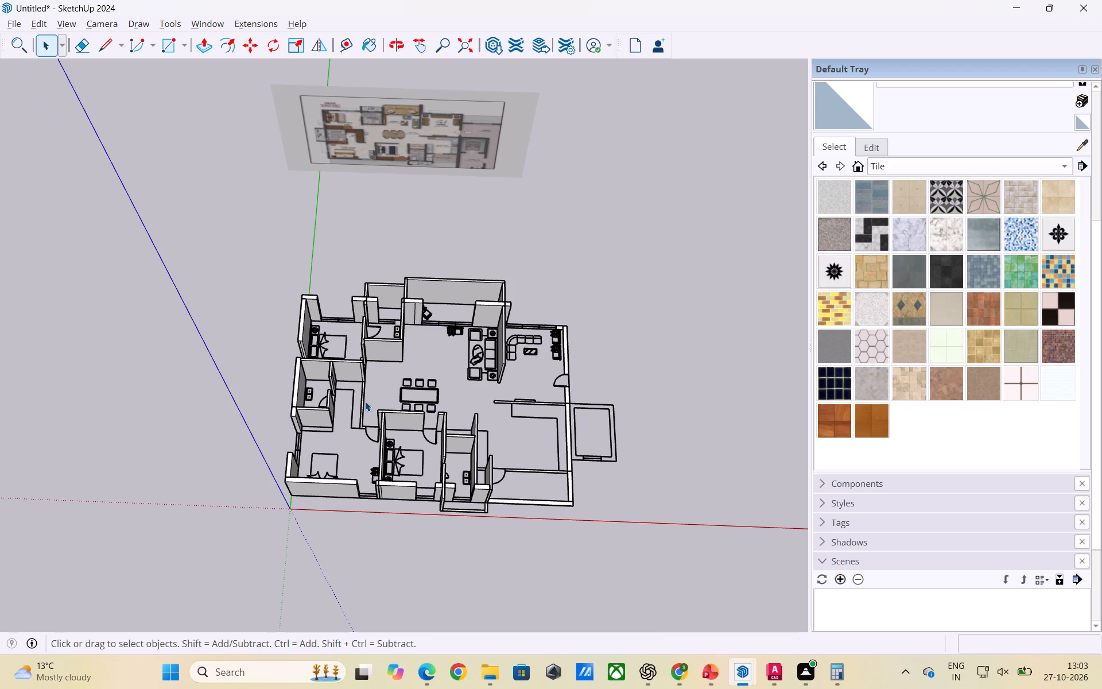
scroll(416, 394, up, 2)
scroll(317, 401, up, 2)
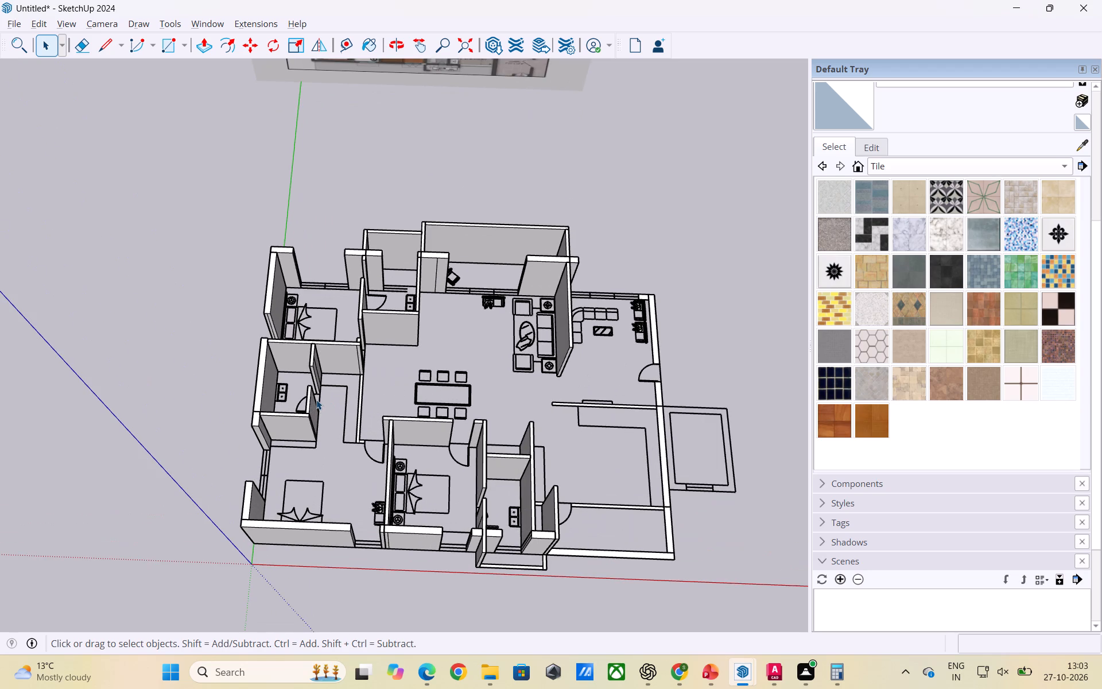
scroll(267, 396, down, 1)
scroll(382, 415, up, 1)
scroll(294, 407, down, 2)
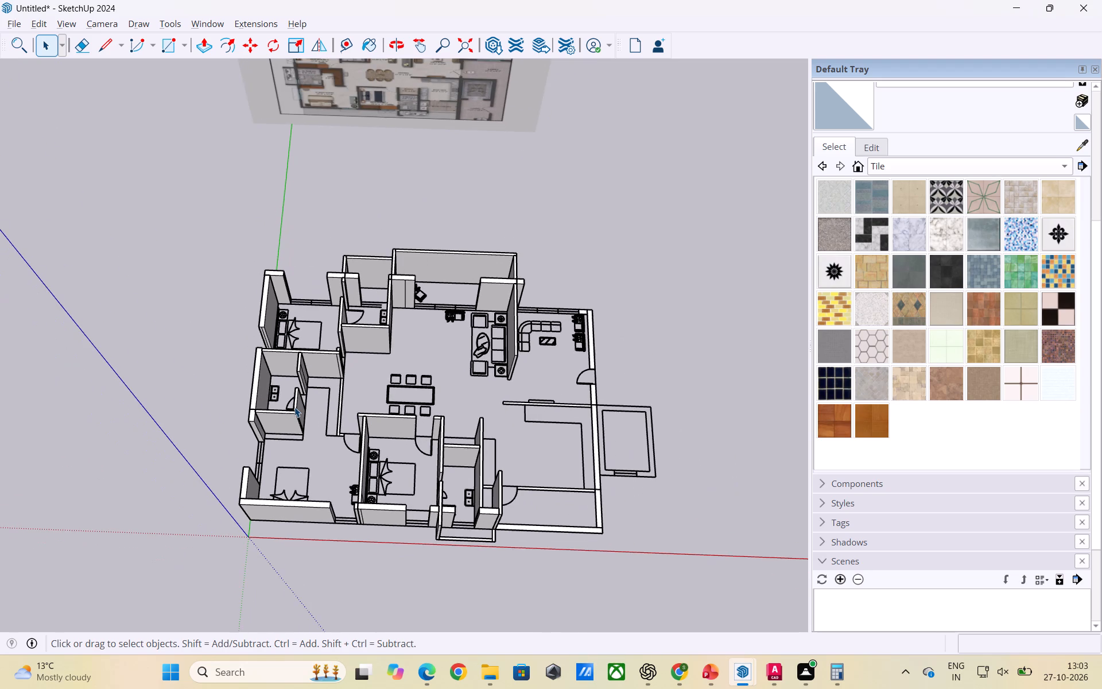
scroll(383, 389, up, 1)
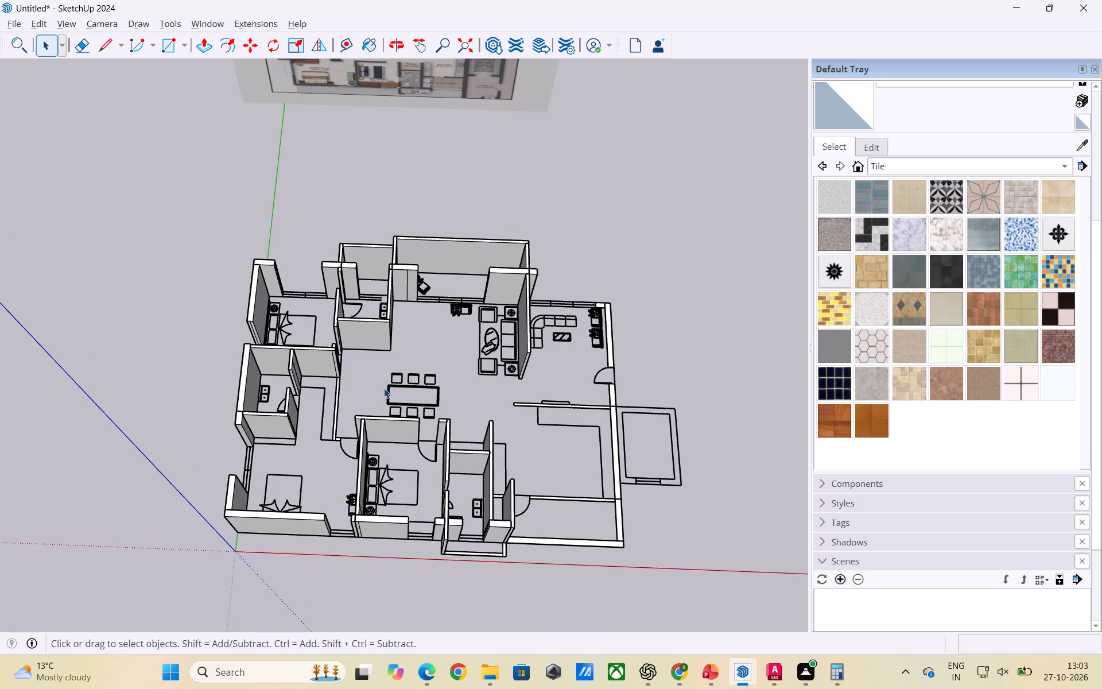
scroll(384, 388, down, 4)
middle_drag(400, 465, 418, 388)
scroll(416, 342, down, 6)
middle_drag(409, 391, 410, 481)
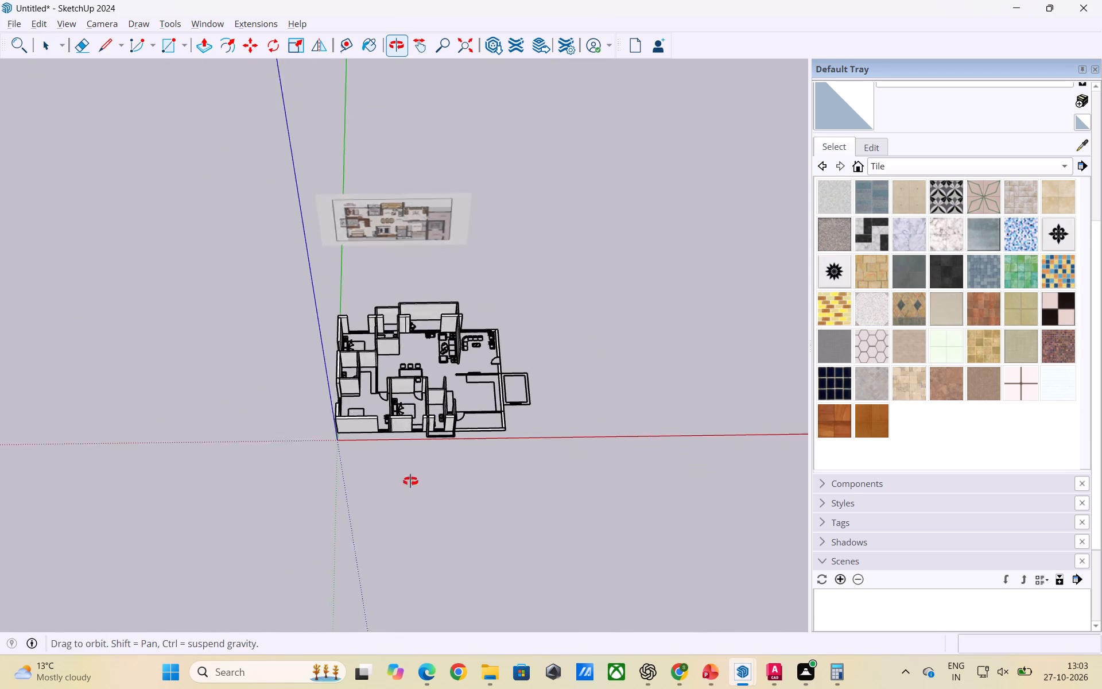
middle_drag(410, 481, 402, 552)
scroll(411, 320, up, 13)
scroll(412, 358, down, 1)
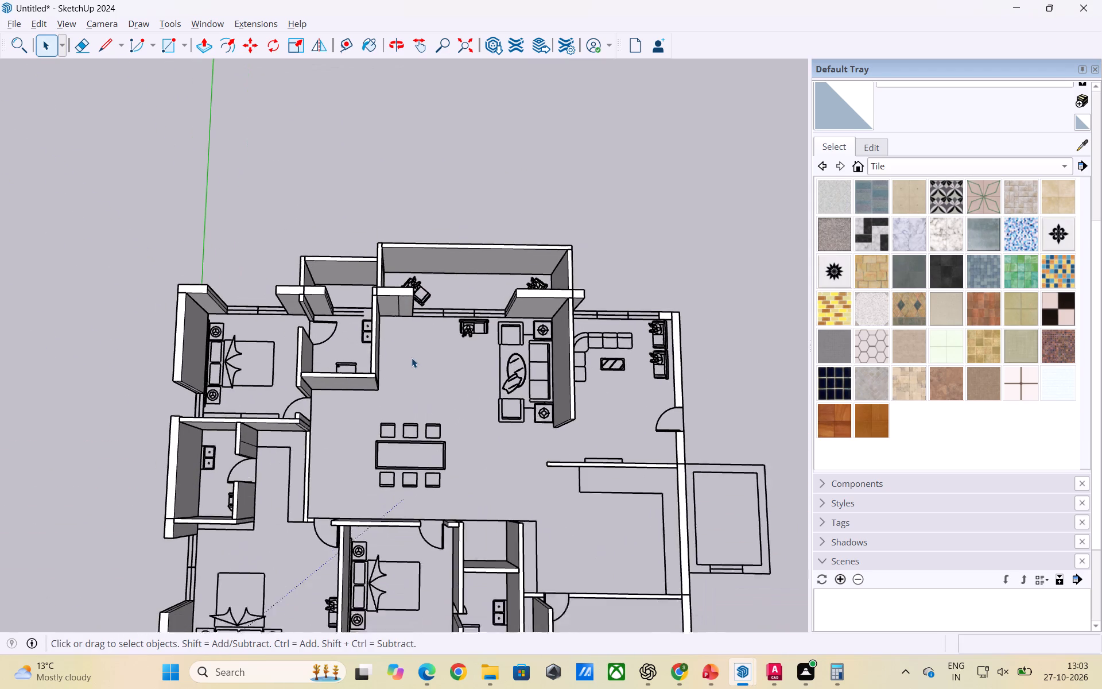
scroll(412, 358, down, 4)
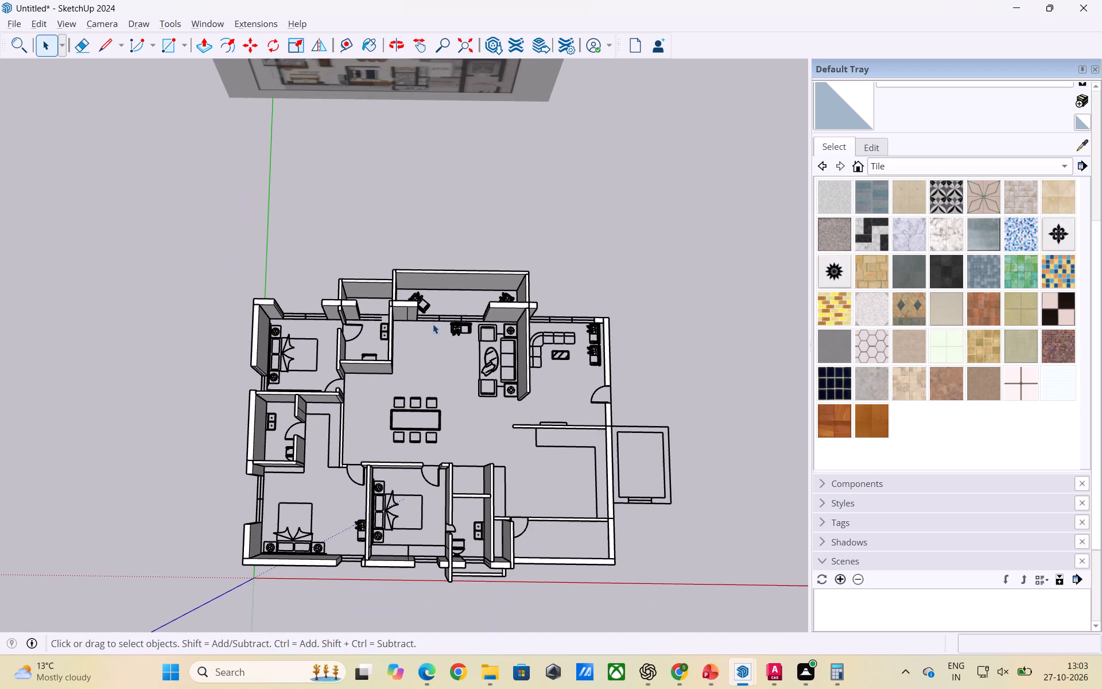
Inspect the raised walls around the rear bathroom between the bedroom and the living area, including its door and window openings.
scroll(372, 326, up, 3)
middle_drag(348, 324, 355, 295)
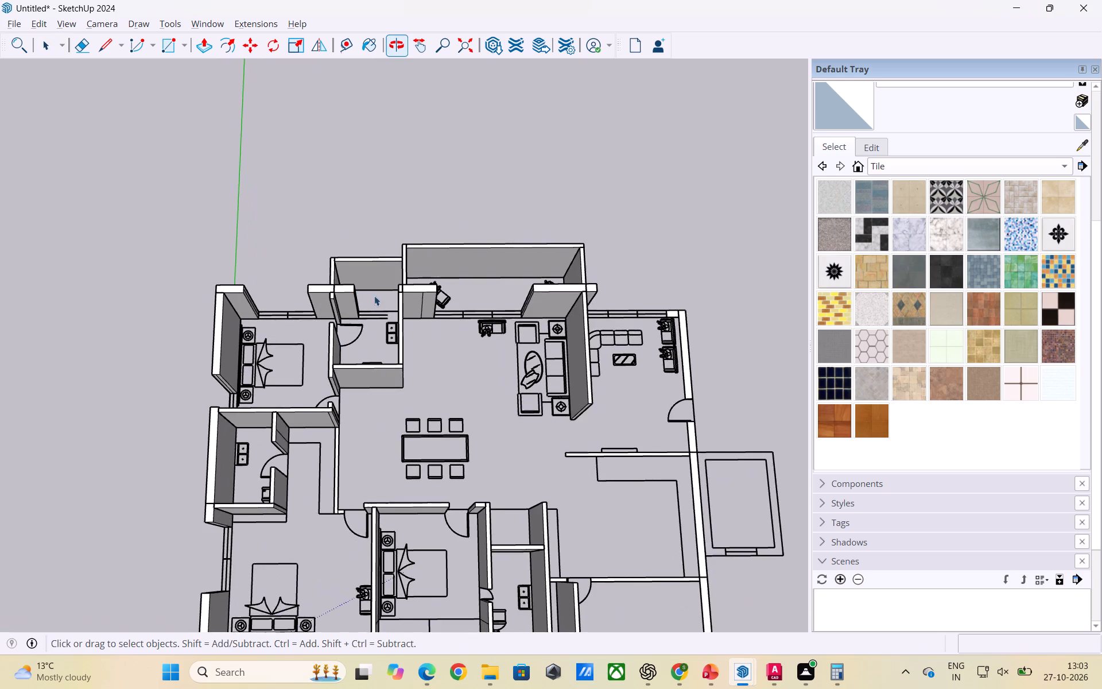
scroll(380, 311, up, 6)
middle_drag(383, 321, 378, 295)
scroll(377, 288, up, 6)
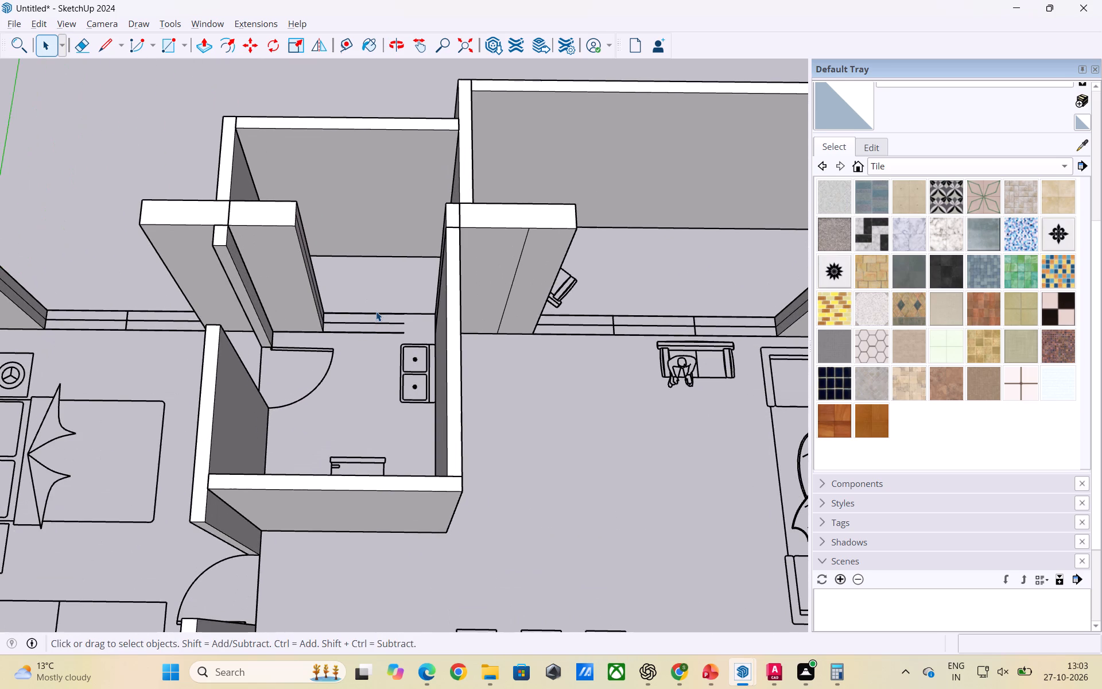
middle_drag(376, 311, 383, 394)
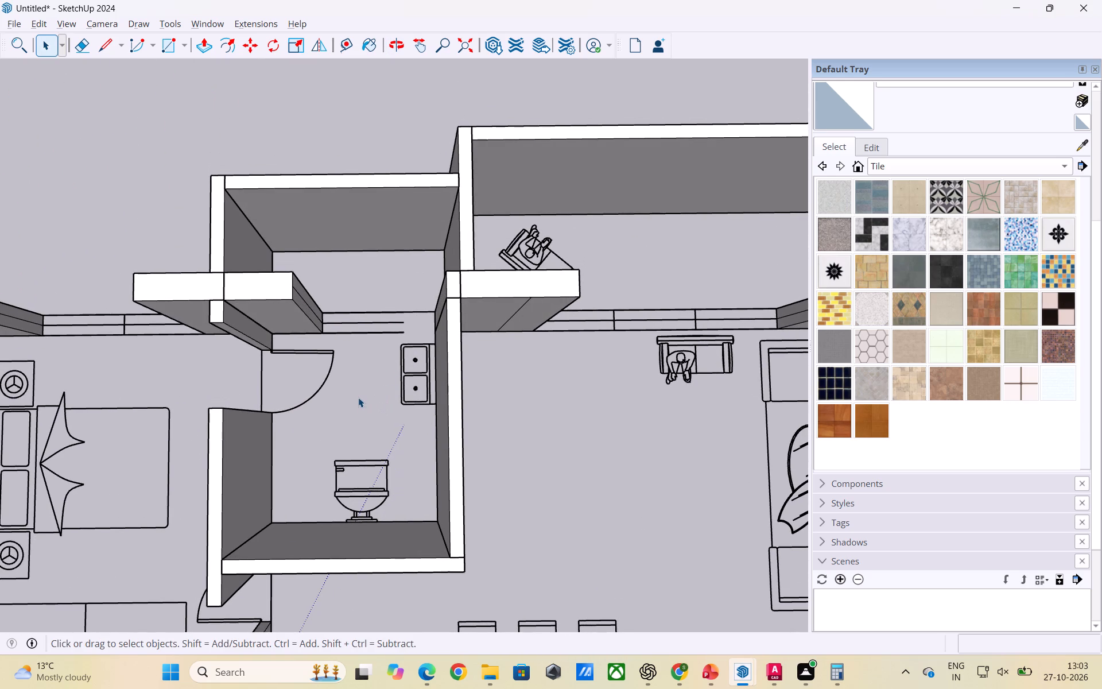
scroll(410, 376, down, 3)
middle_drag(393, 377, 453, 317)
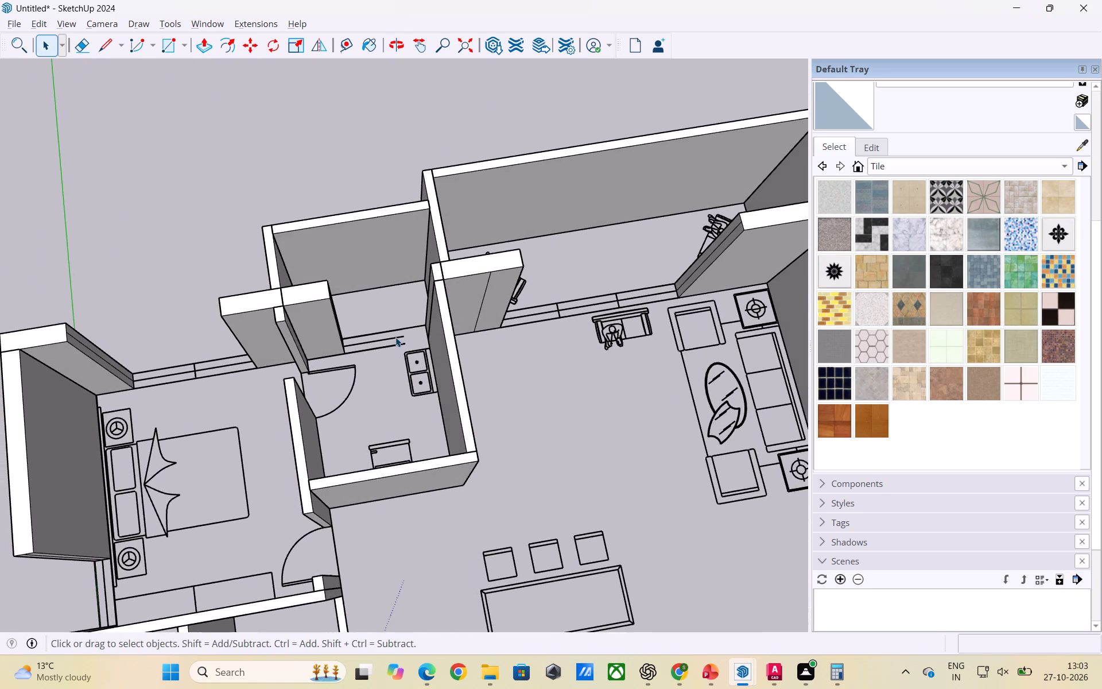
scroll(395, 337, down, 4)
scroll(347, 297, up, 2)
scroll(366, 276, down, 2)
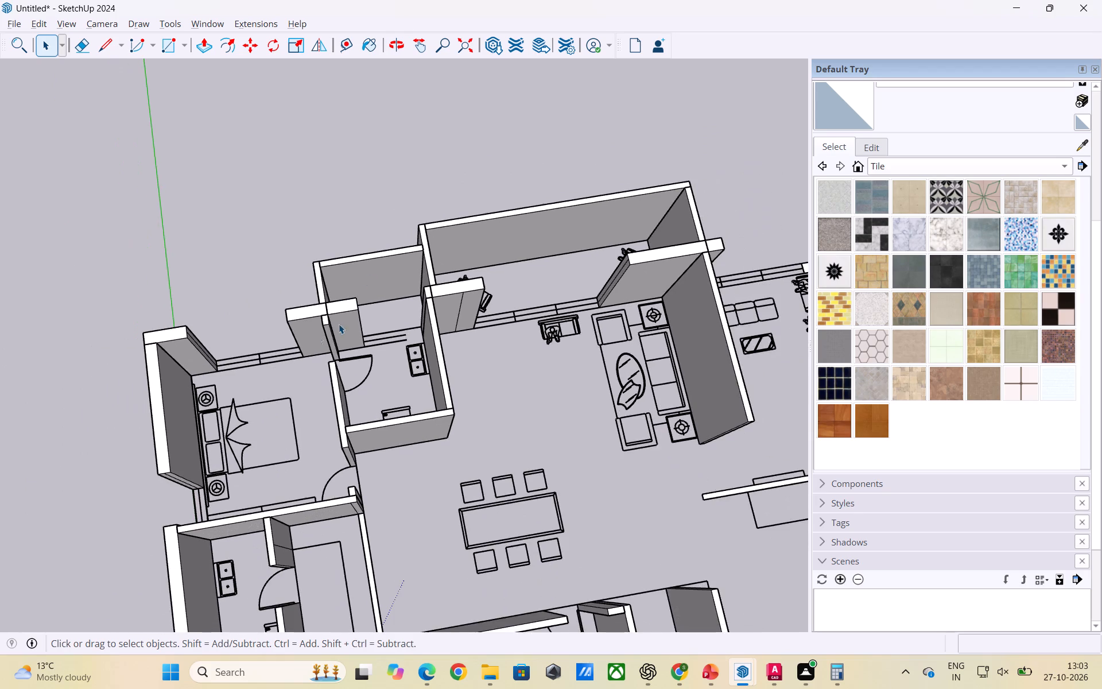
scroll(221, 378, down, 1)
middle_drag(224, 377, 358, 299)
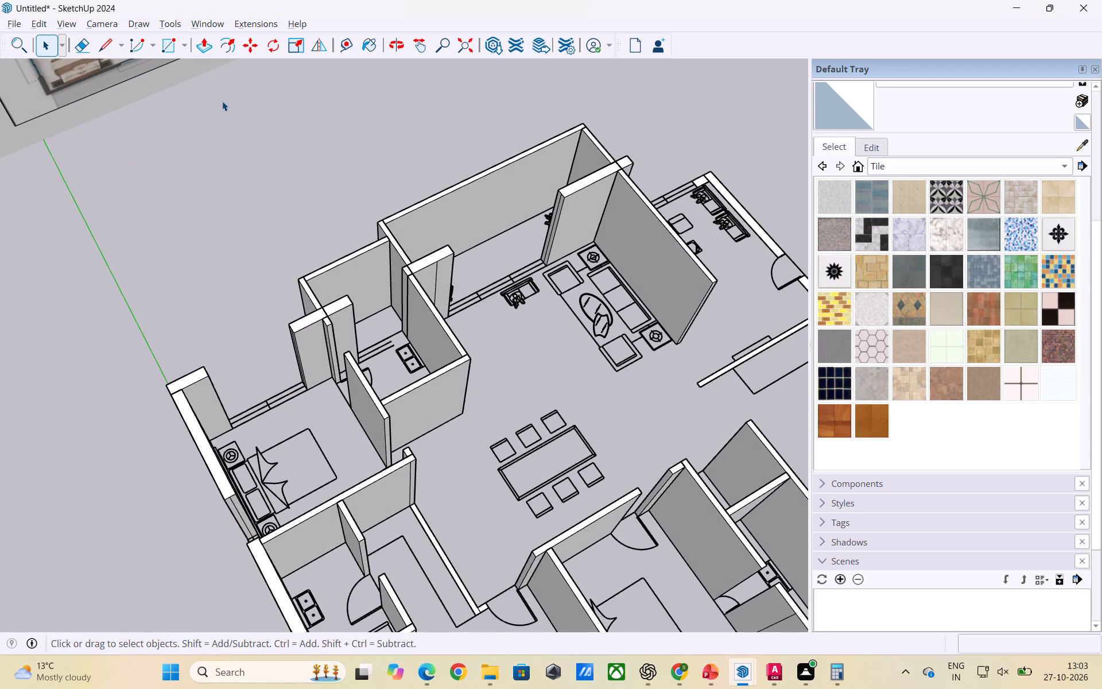
Review the complete apartment from an oblique corner view to compare the raised walls with the remaining flat outlines.
scroll(597, 300, down, 3)
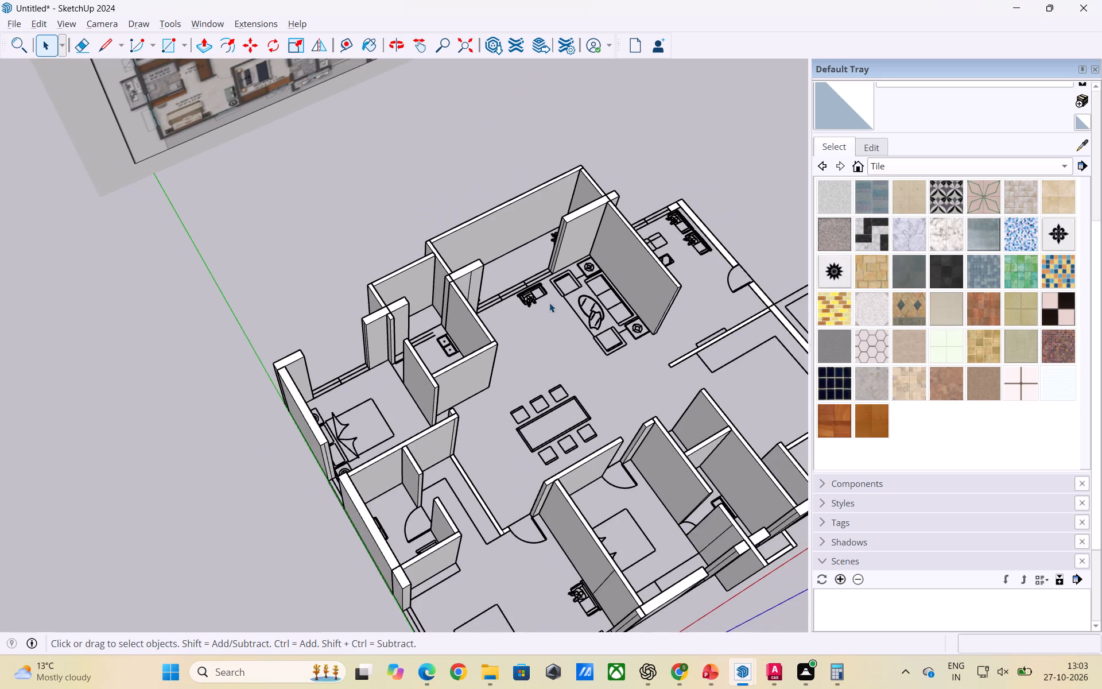
scroll(549, 303, down, 3)
scroll(548, 391, up, 3)
scroll(368, 394, down, 1)
scroll(359, 362, up, 1)
scroll(343, 341, down, 4)
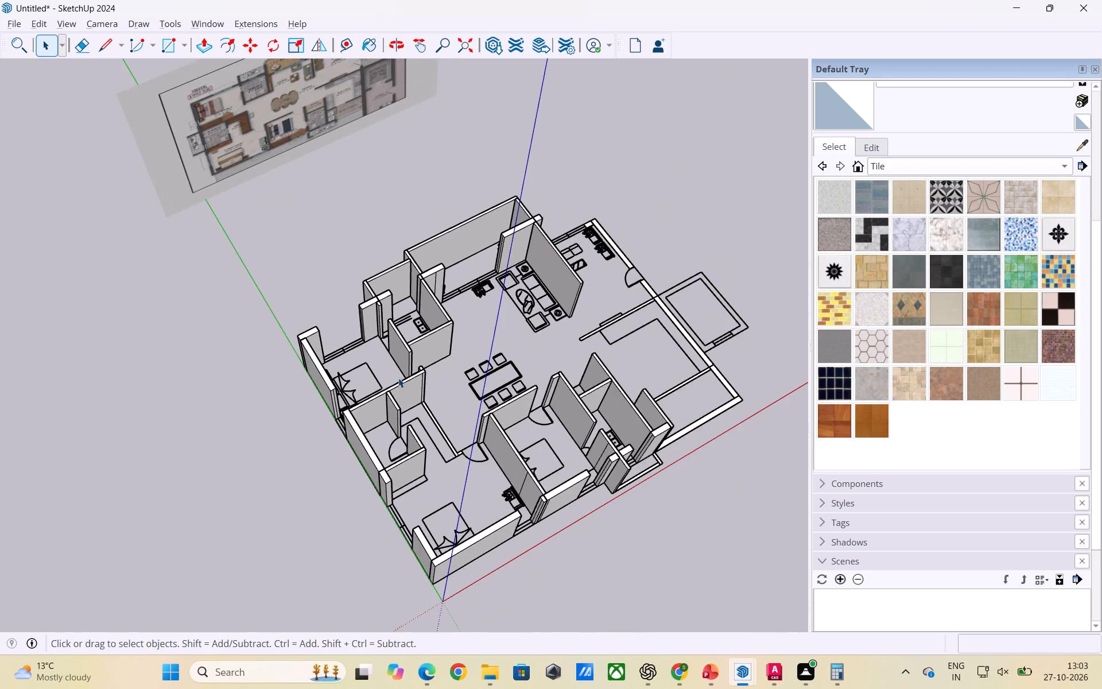
middle_drag(522, 461, 422, 482)
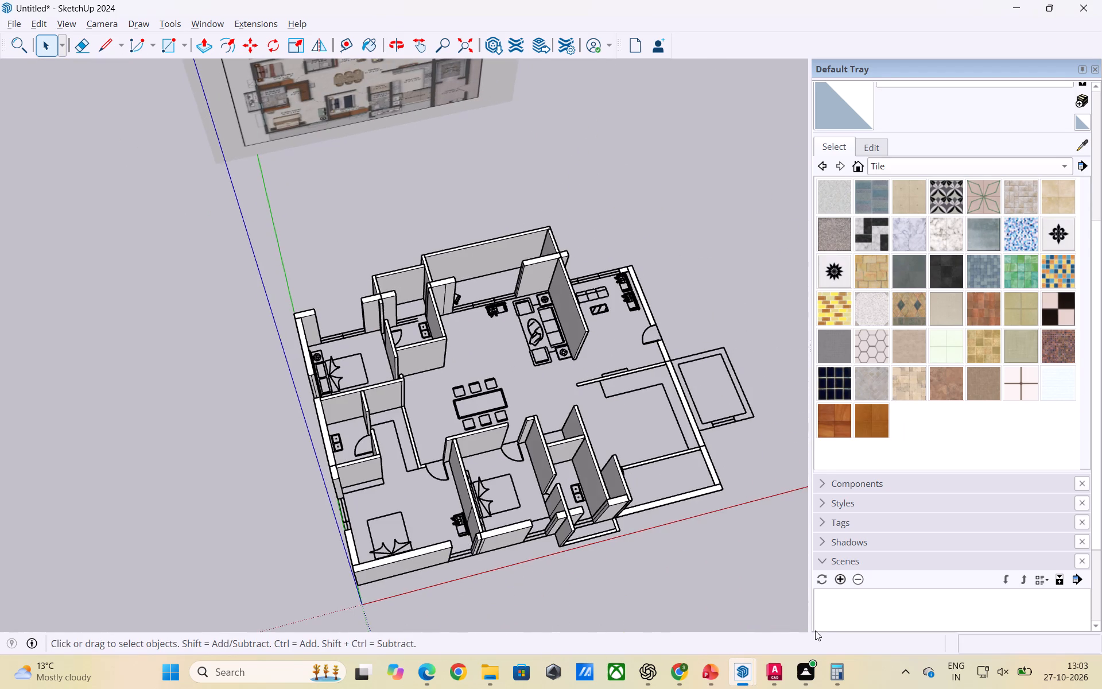
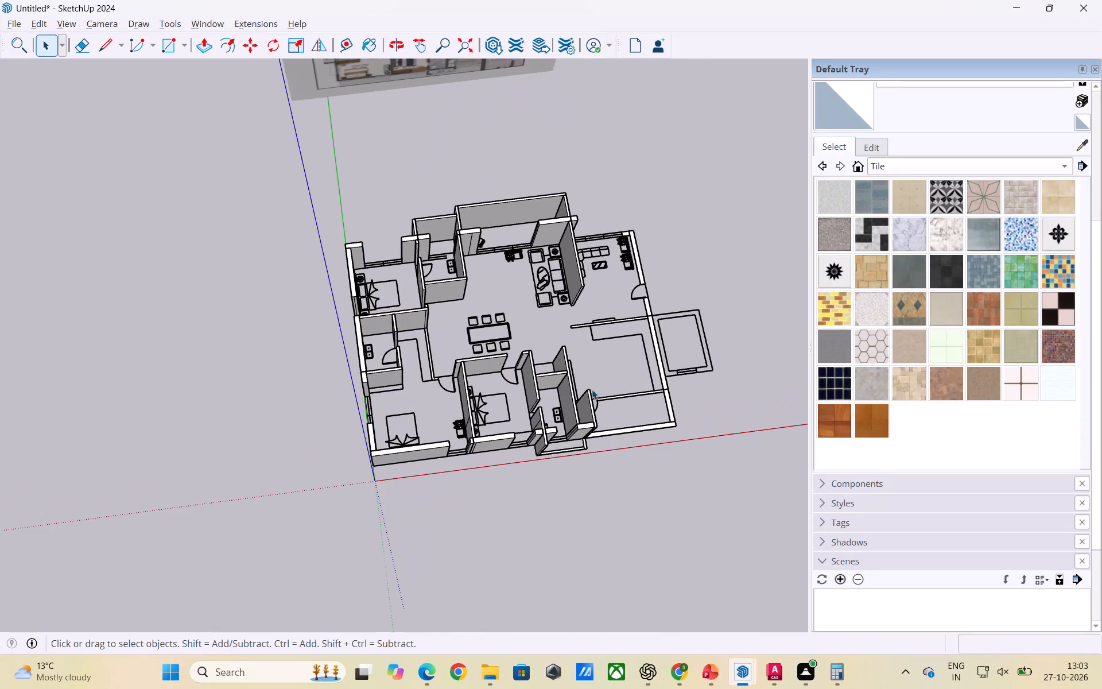
Examine the apartment from several angles, comparing the raised walls around the bathrooms with the flat outlines around the kitchen and entrance.
scroll(628, 360, up, 4)
scroll(331, 324, up, 3)
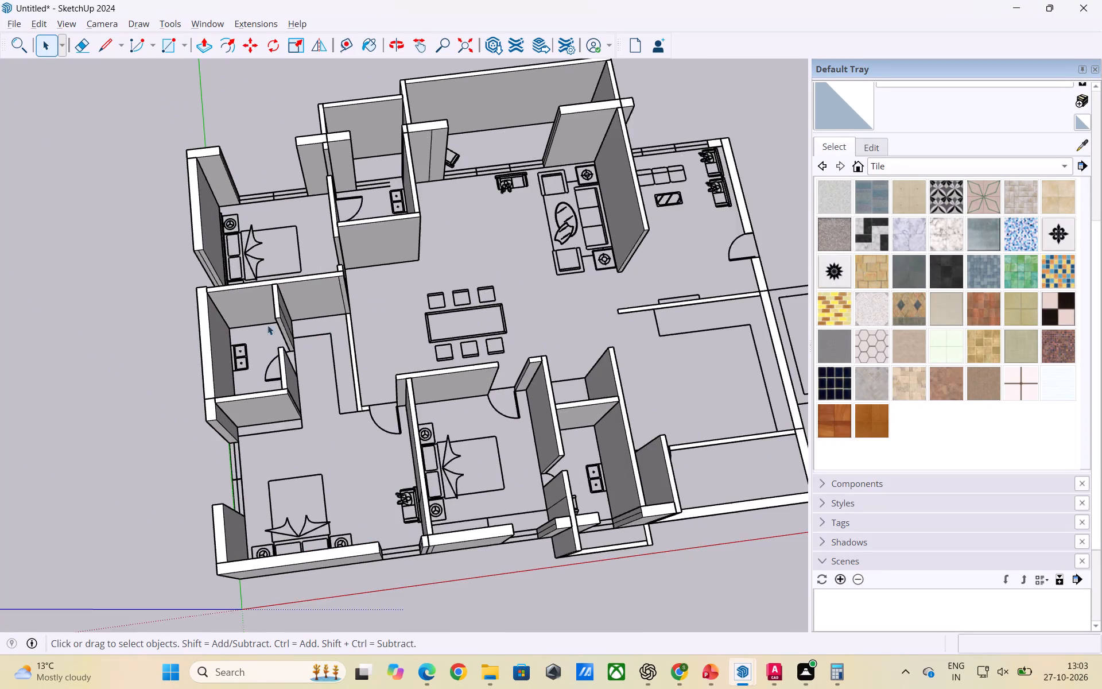
scroll(223, 320, down, 4)
scroll(496, 431, up, 5)
middle_drag(482, 465, 482, 461)
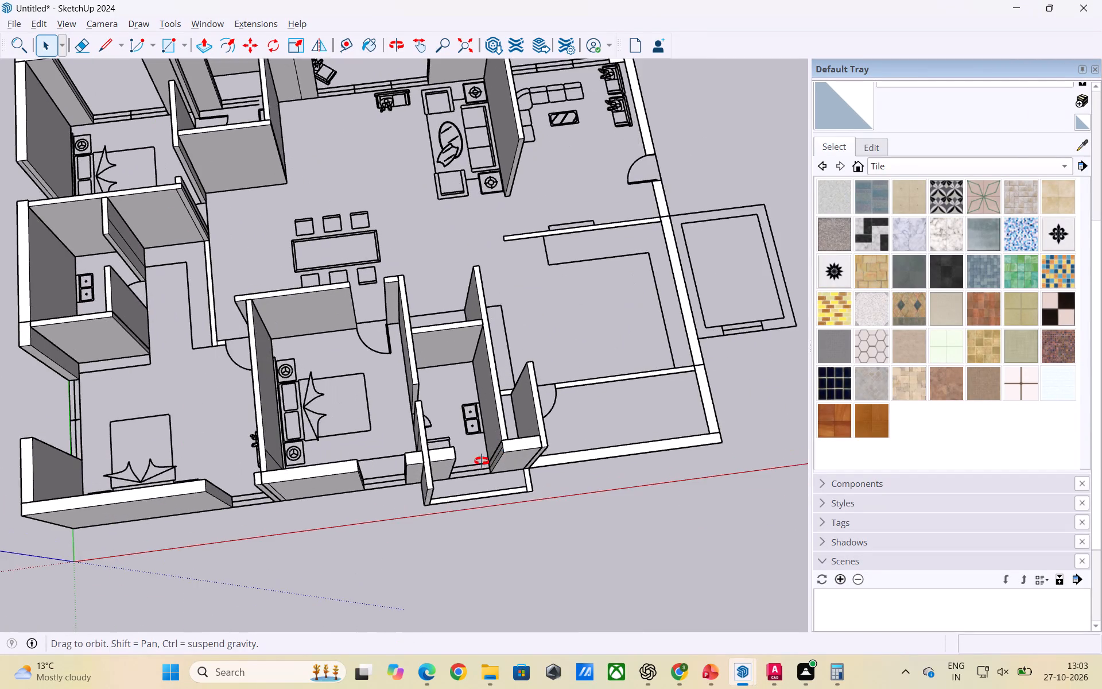
middle_drag(482, 461, 459, 367)
scroll(453, 409, up, 3)
middle_drag(506, 412, 285, 433)
scroll(283, 417, up, 1)
scroll(425, 353, down, 6)
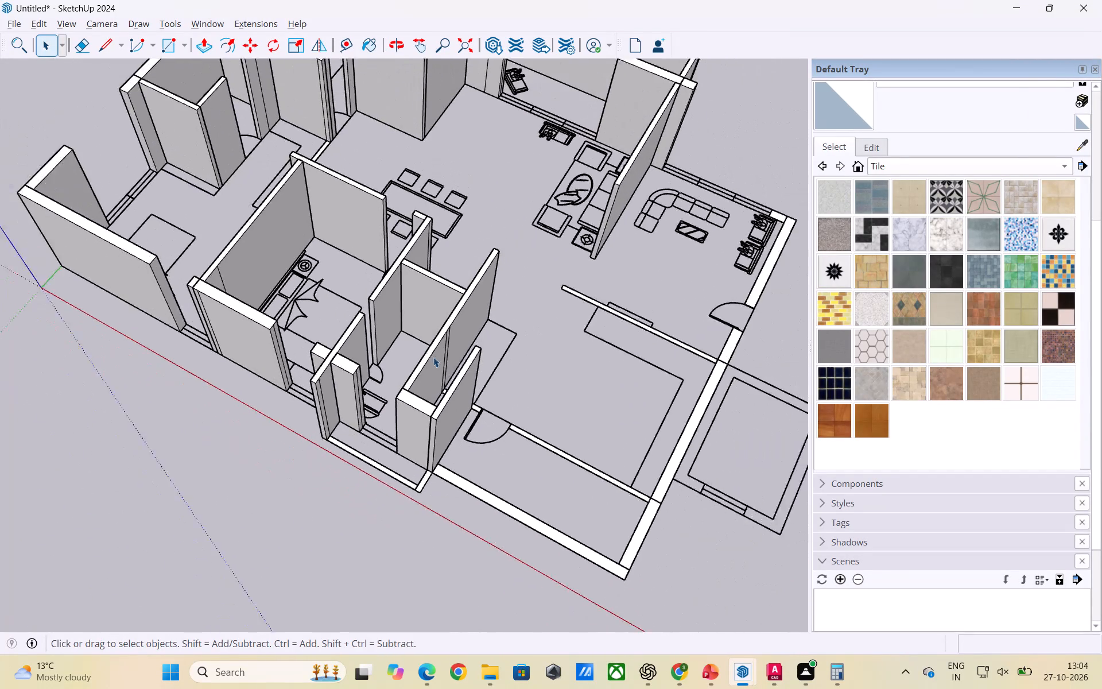
scroll(433, 357, down, 1)
middle_drag(617, 414, 432, 436)
scroll(487, 338, down, 6)
middle_drag(491, 490, 346, 494)
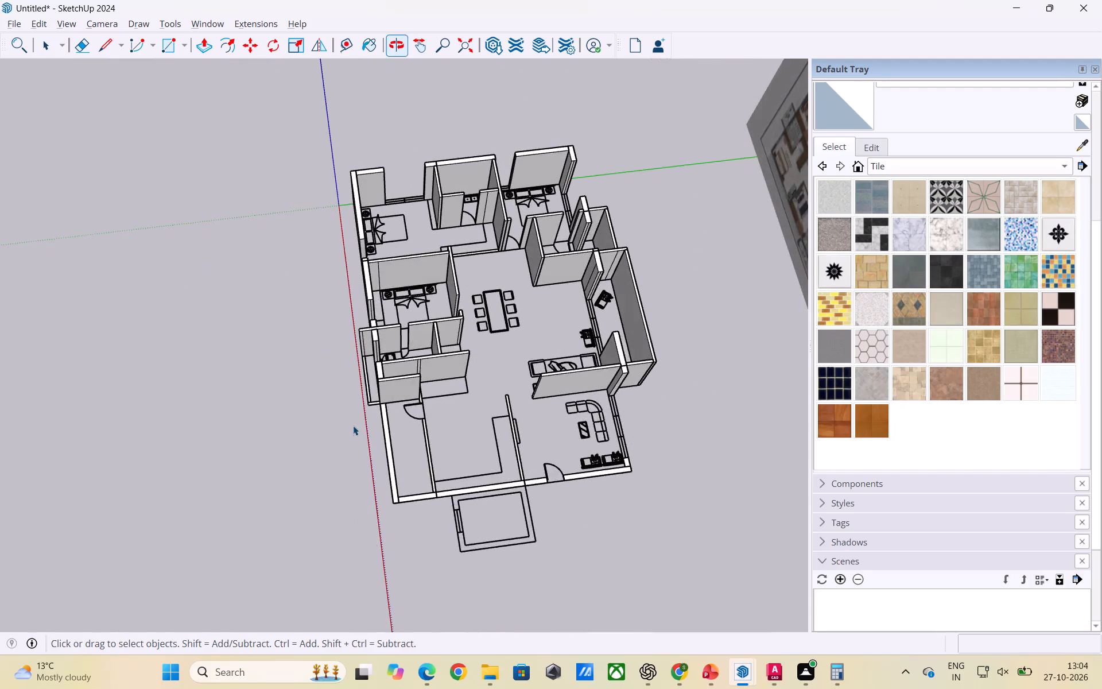
Extrude the long flat outer wall of the narrow room beside the kitchen to a height of 9'.
scroll(367, 423, up, 5)
triple_click(394, 456)
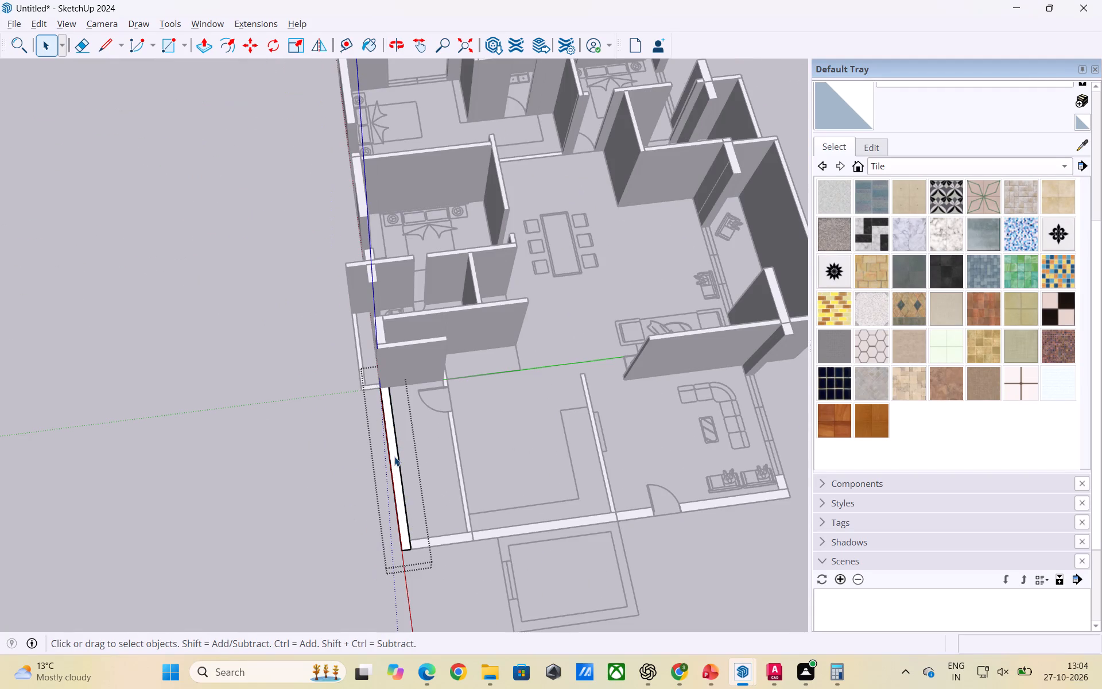
key(p)
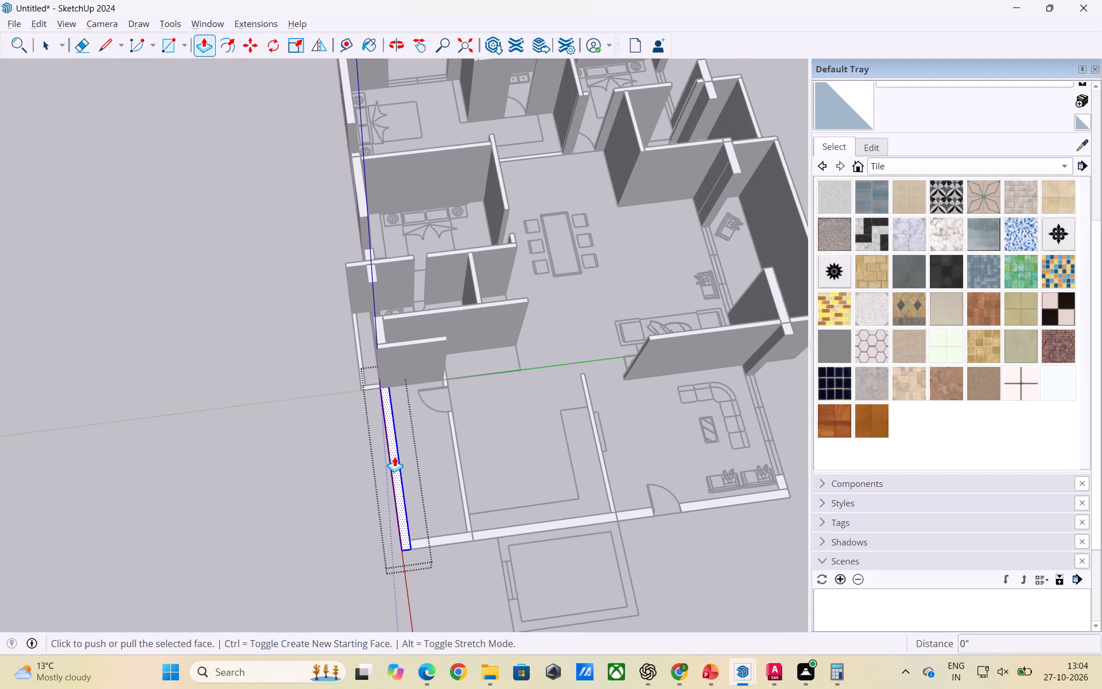
key(Return)
click(394, 456)
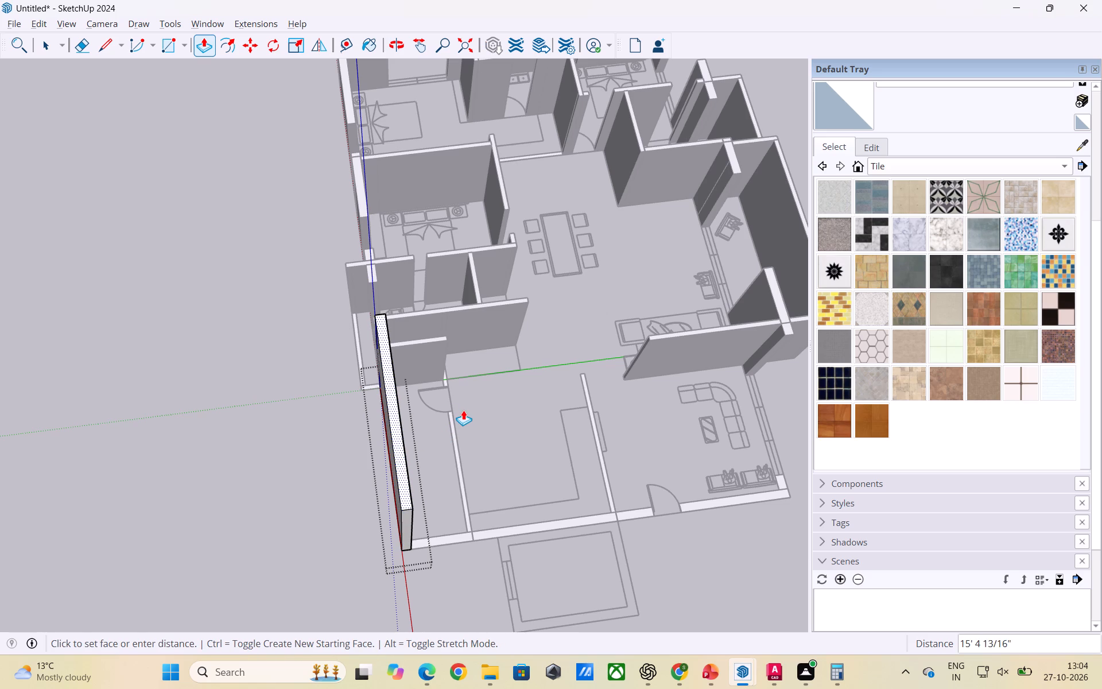
text(9')
key(Return)
key(space)
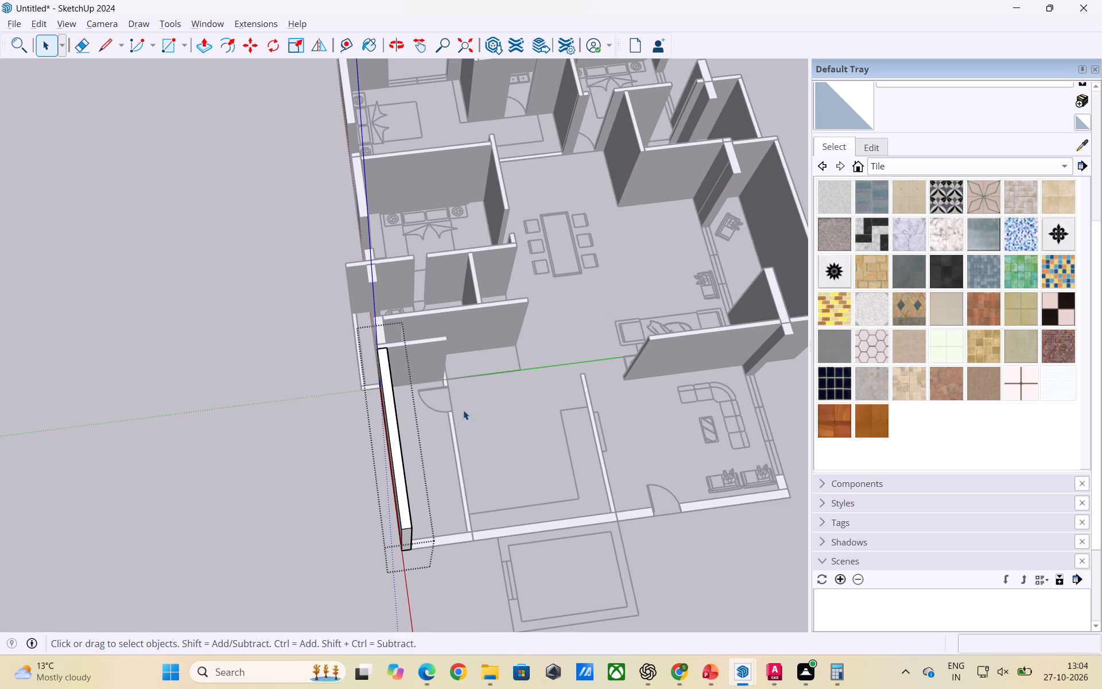
click(300, 417)
Extrude the short flat end wall of the narrow room, at the apartment's outer corner, to 9'.
scroll(466, 500, up, 3)
middle_drag(477, 521, 356, 444)
scroll(375, 414, down, 3)
middle_drag(355, 501, 445, 485)
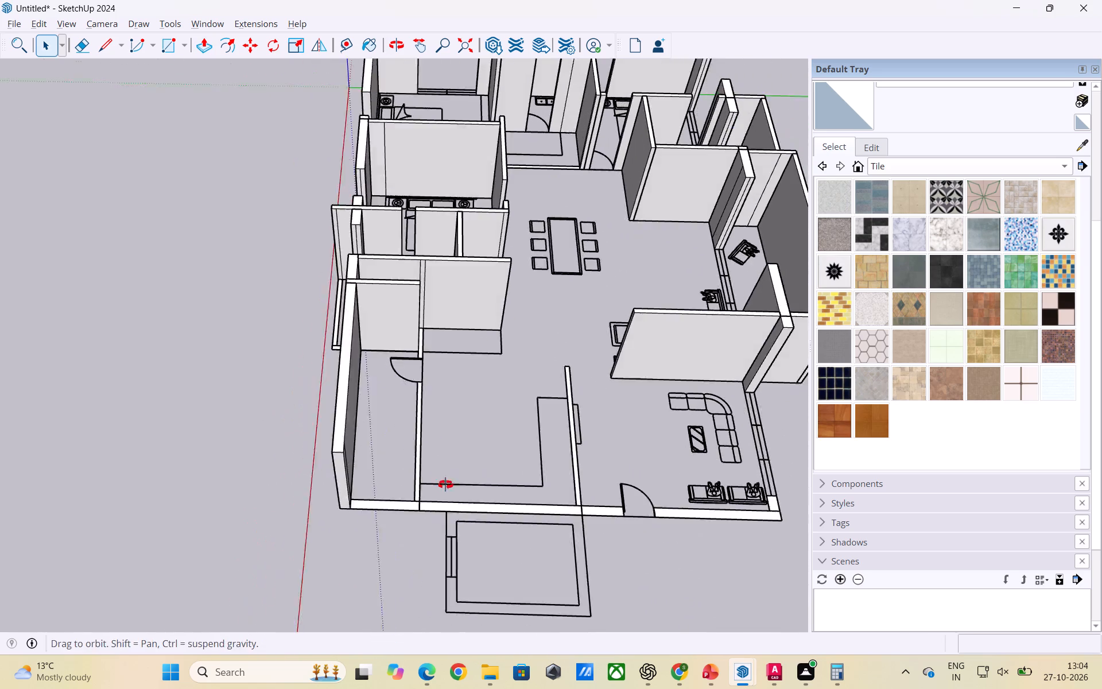
middle_drag(445, 485, 448, 478)
scroll(416, 515, up, 2)
middle_drag(414, 500, 421, 574)
scroll(415, 540, up, 3)
triple_click(420, 529)
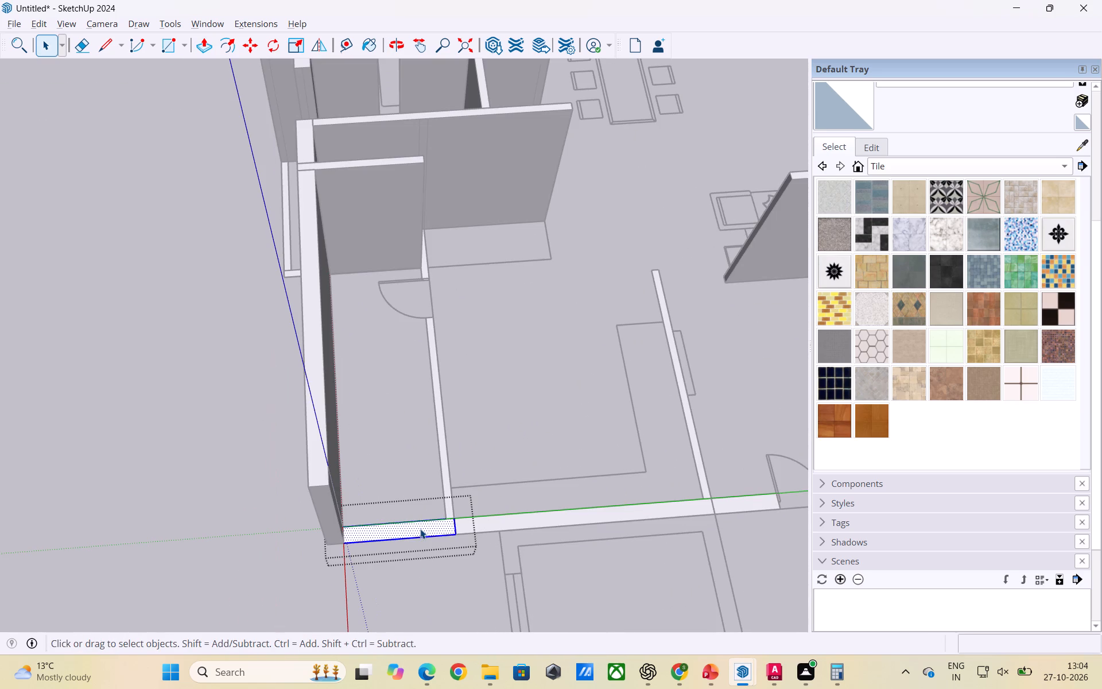
key(p)
click(420, 529)
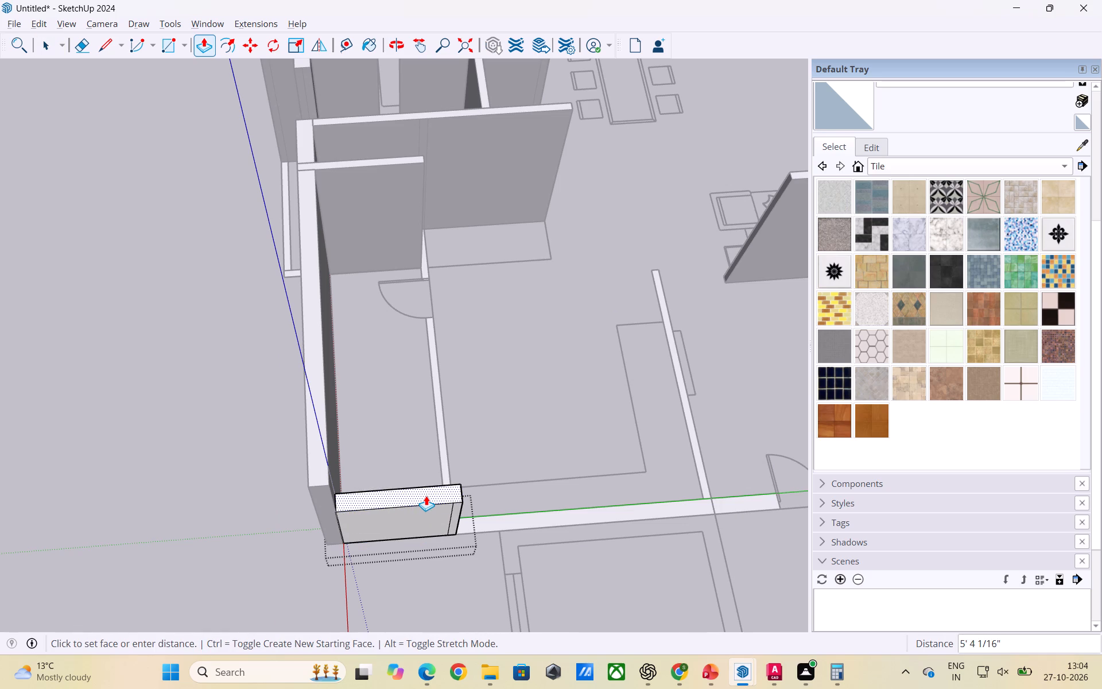
key(9)
key(apostrophe)
key(Return)
key(space)
click(197, 467)
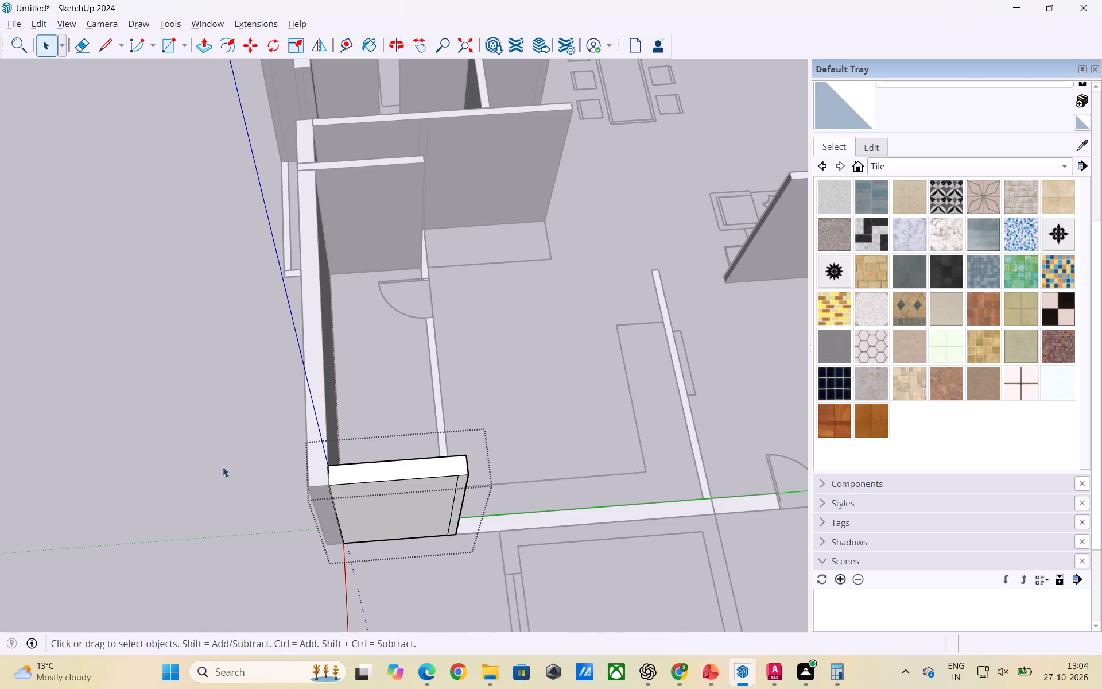
Extrude the thin partition between the narrow room and the kitchen to 9', level with the neighbouring wall top.
scroll(434, 436, down, 4)
middle_drag(485, 510, 315, 475)
scroll(417, 398, up, 2)
middle_drag(464, 420, 288, 422)
scroll(392, 340, down, 3)
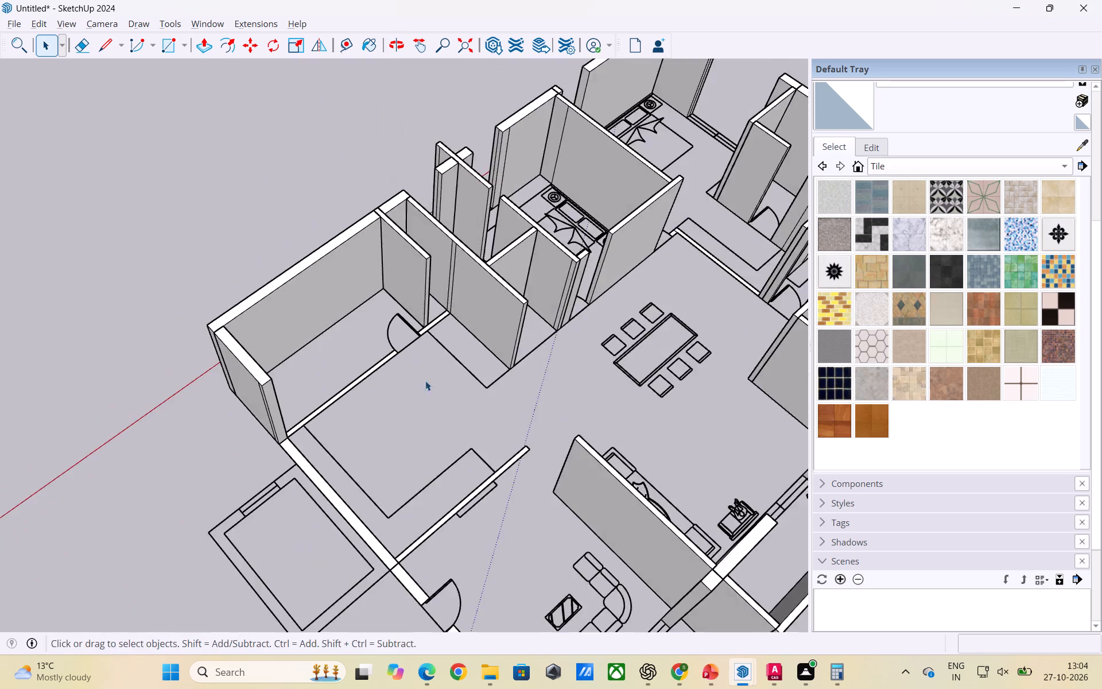
middle_drag(405, 424, 293, 397)
scroll(317, 364, up, 2)
middle_drag(333, 390, 334, 429)
scroll(329, 401, up, 1)
click(331, 385)
triple_click(332, 385)
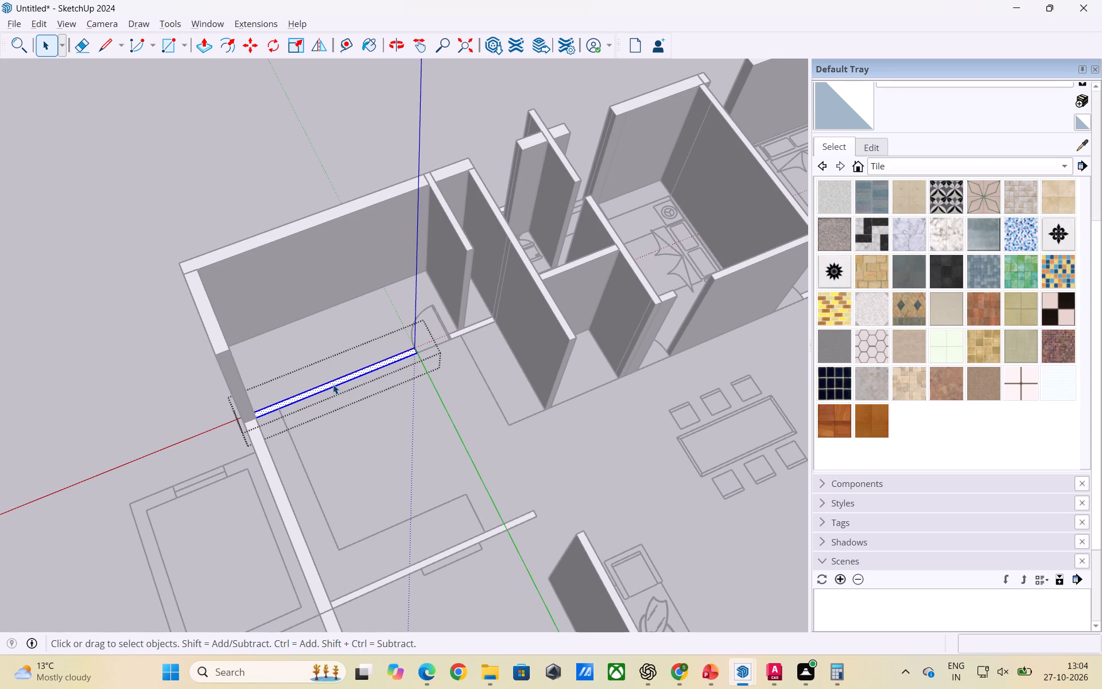
key(p)
click(333, 384)
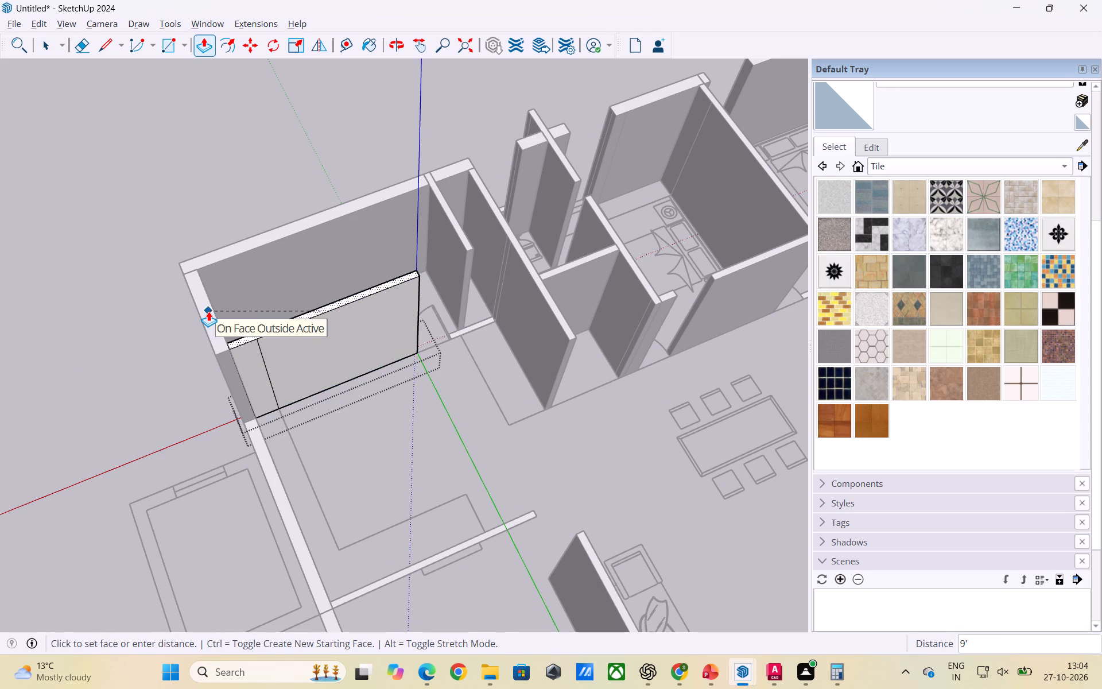
click(208, 311)
key(space)
click(134, 391)
Draw a rectangle about 1' 1 5/8" by 4 1/2" over the wall stub beside the narrow room's door and group it.
scroll(385, 355, down, 3)
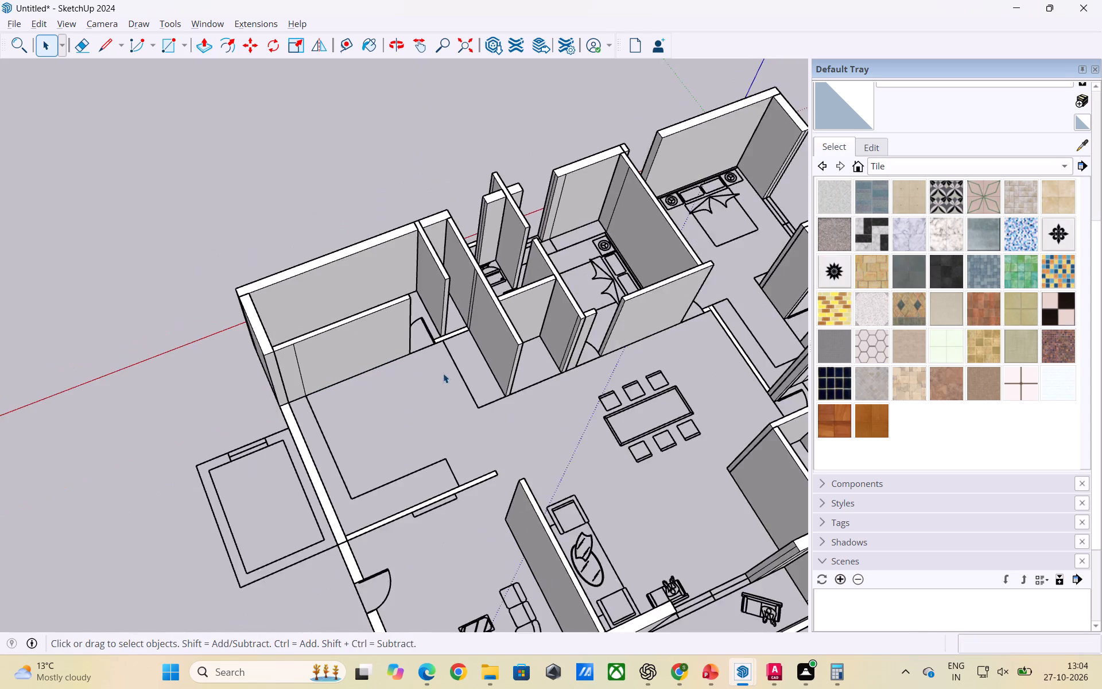
middle_drag(445, 382, 305, 373)
scroll(475, 359, up, 6)
middle_drag(432, 335, 439, 394)
scroll(431, 349, up, 4)
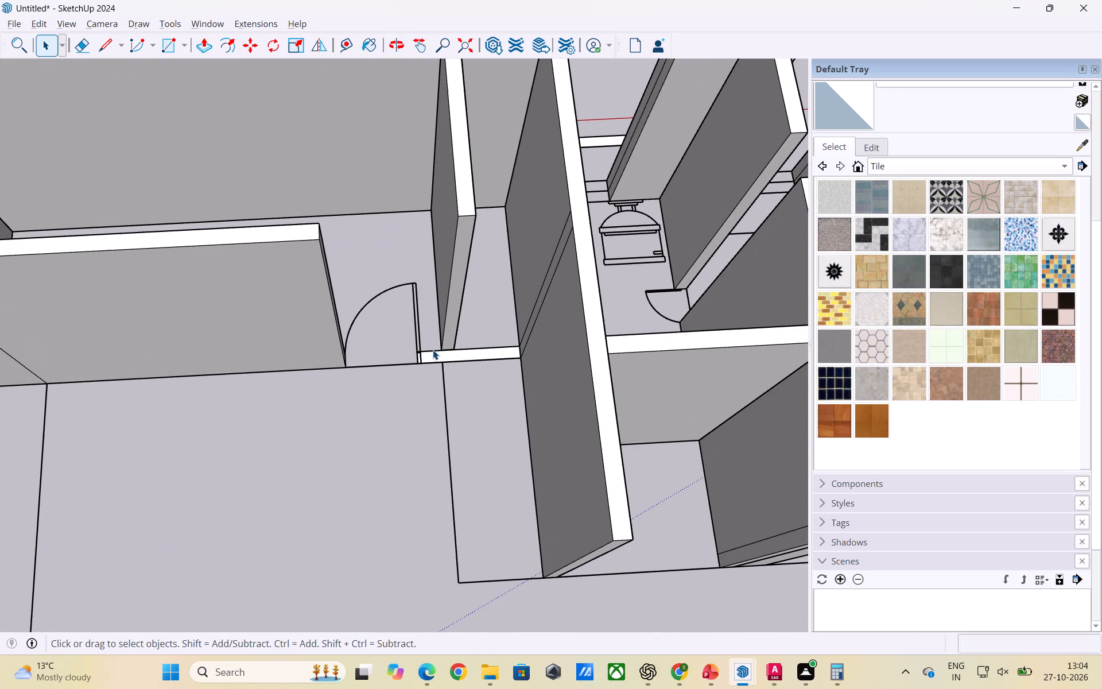
key(r)
scroll(447, 365, up, 6)
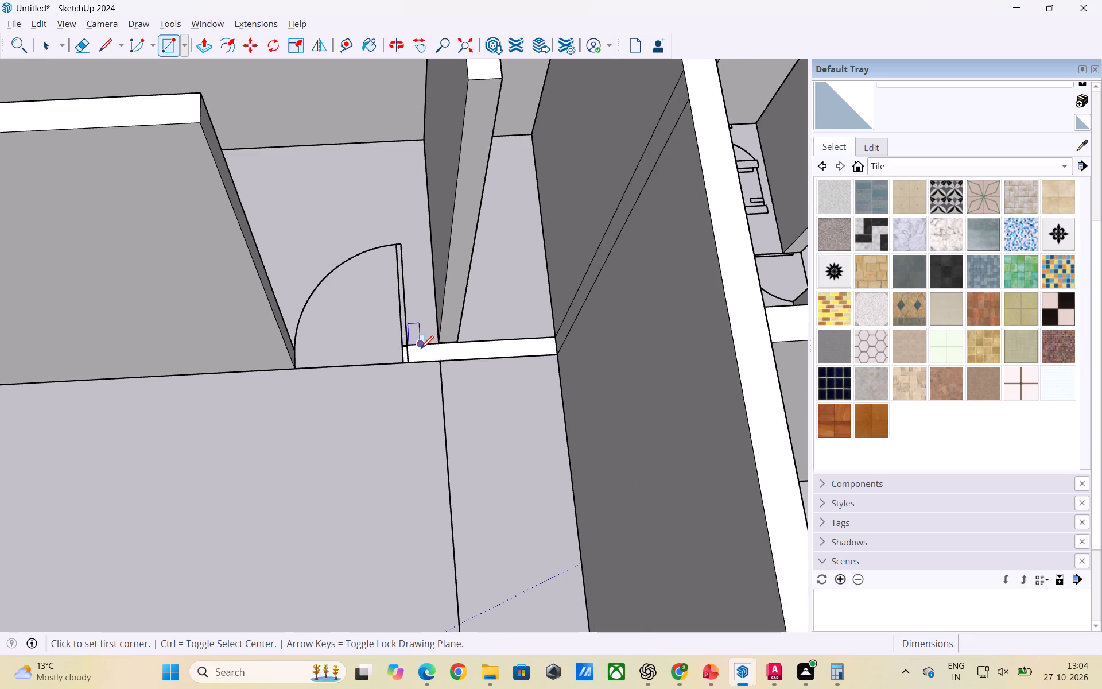
scroll(421, 349, up, 11)
click(378, 342)
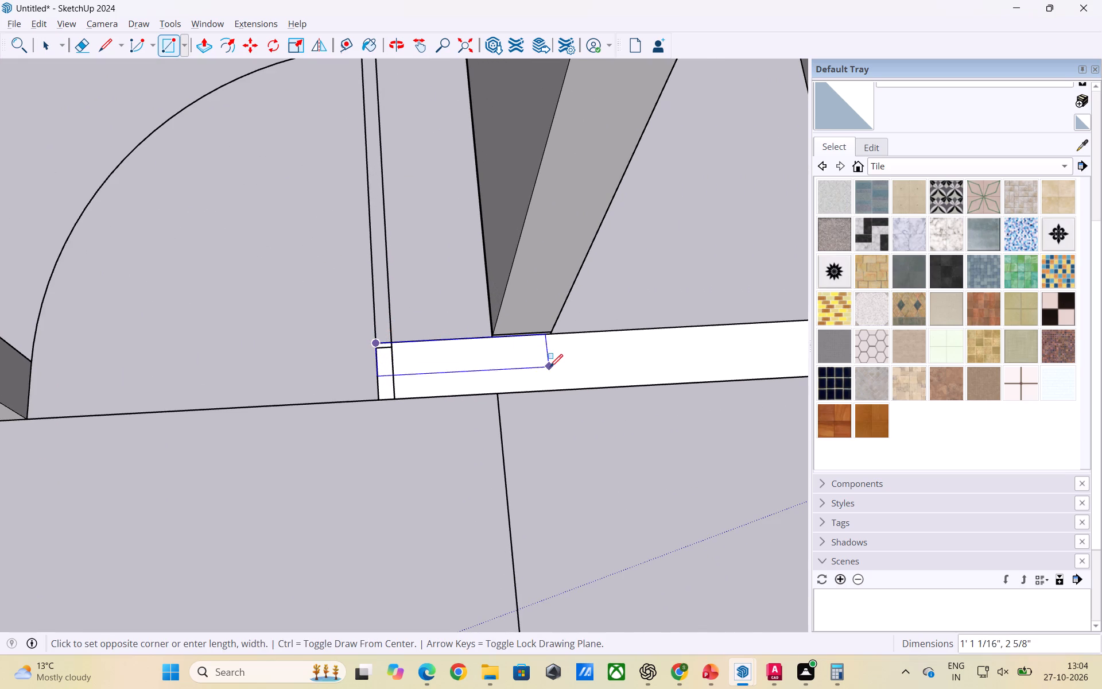
click(559, 388)
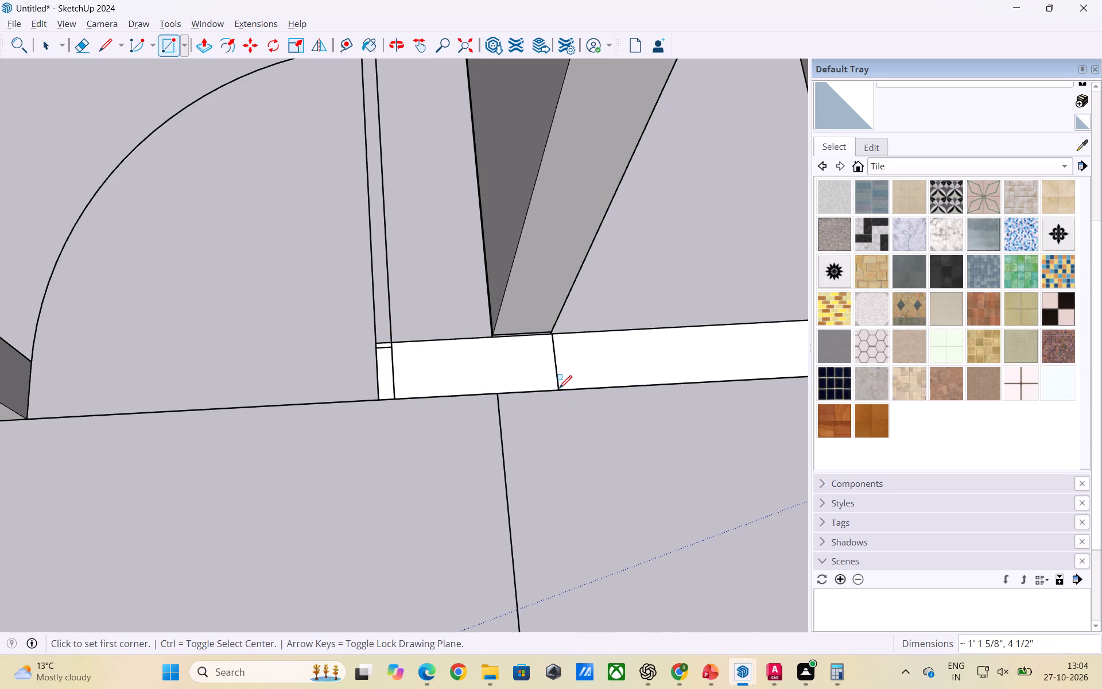
key(space)
scroll(397, 400, down, 3)
double_click(450, 377)
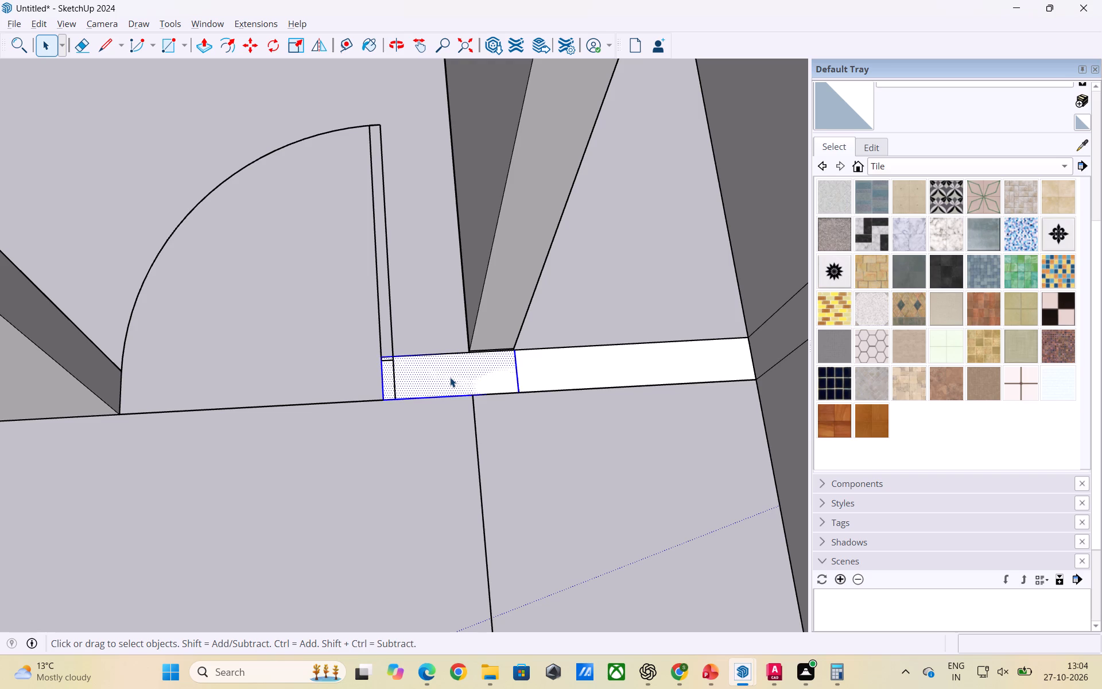
right_click(451, 377)
click(500, 516)
click(566, 500)
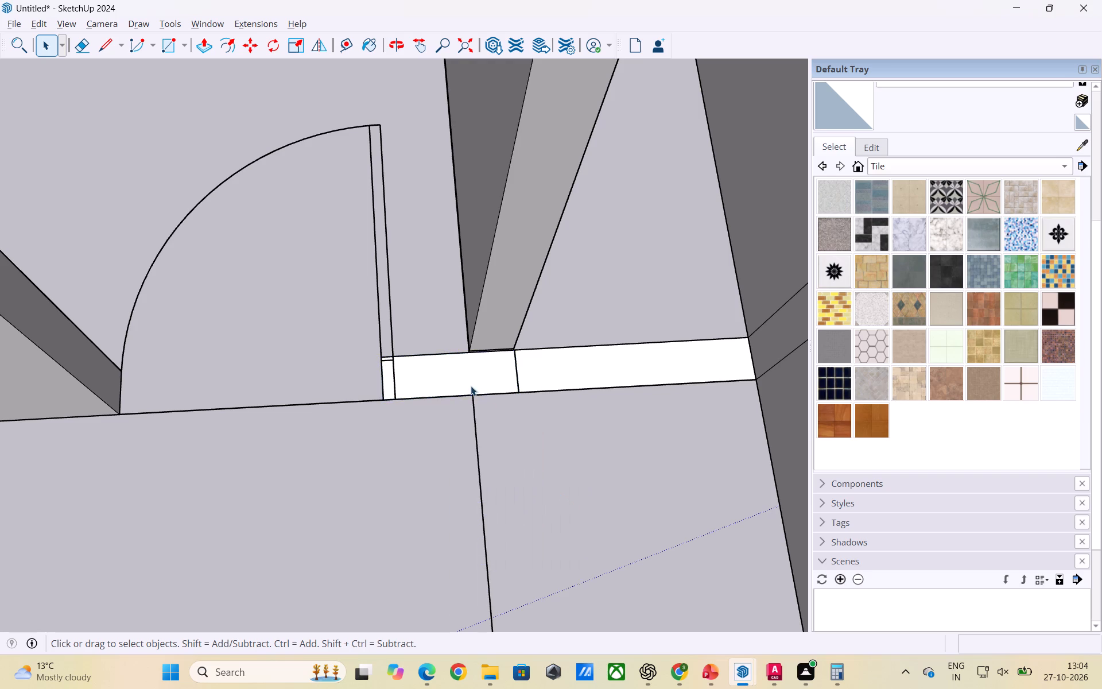
Extrude the grouped wall stub beside the narrow room's door to 9', matching the adjacent partition's top.
triple_click(465, 372)
click(465, 371)
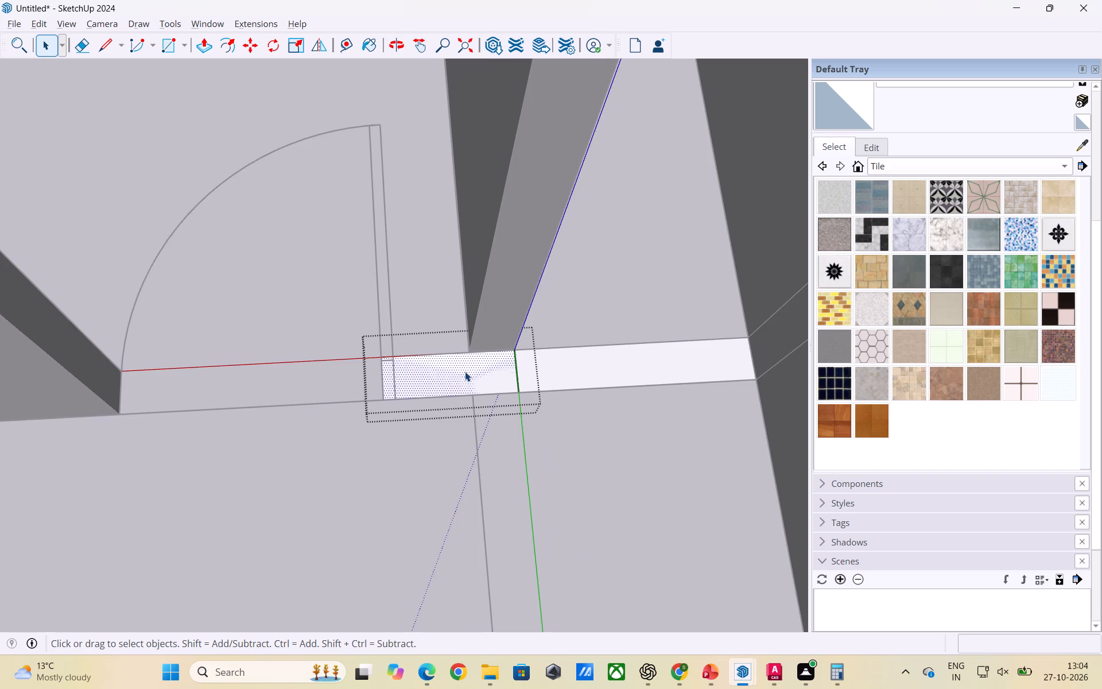
click(604, 508)
scroll(447, 351, down, 6)
scroll(497, 443, down, 1)
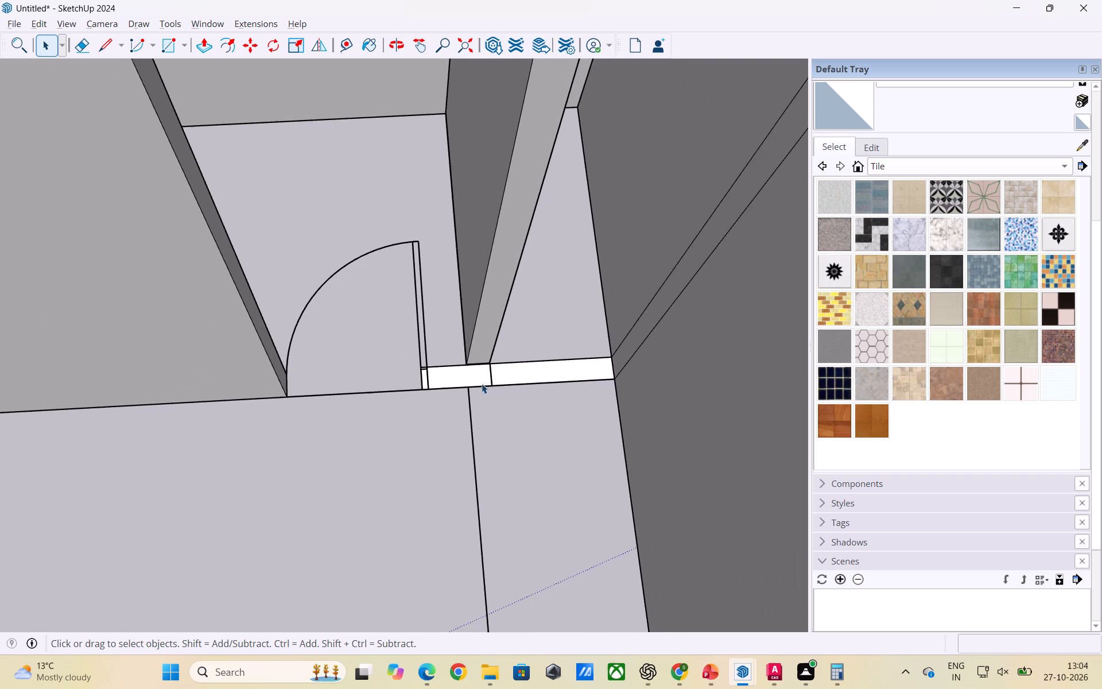
click(477, 377)
click(476, 376)
key(p)
click(476, 376)
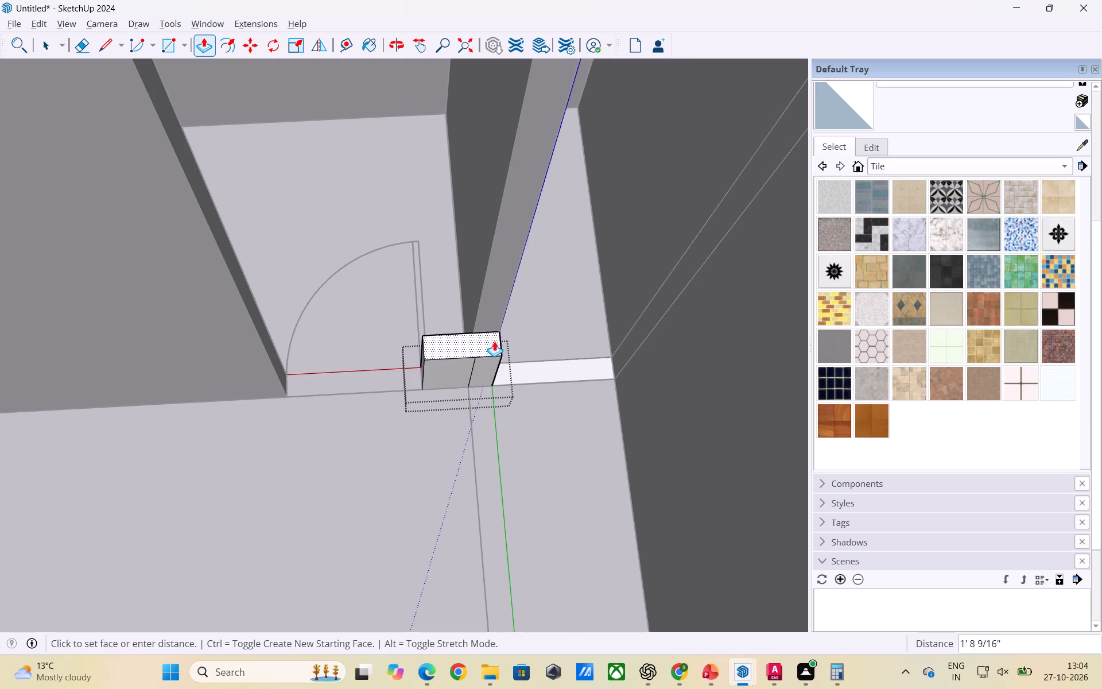
scroll(429, 346, down, 5)
scroll(483, 281, down, 3)
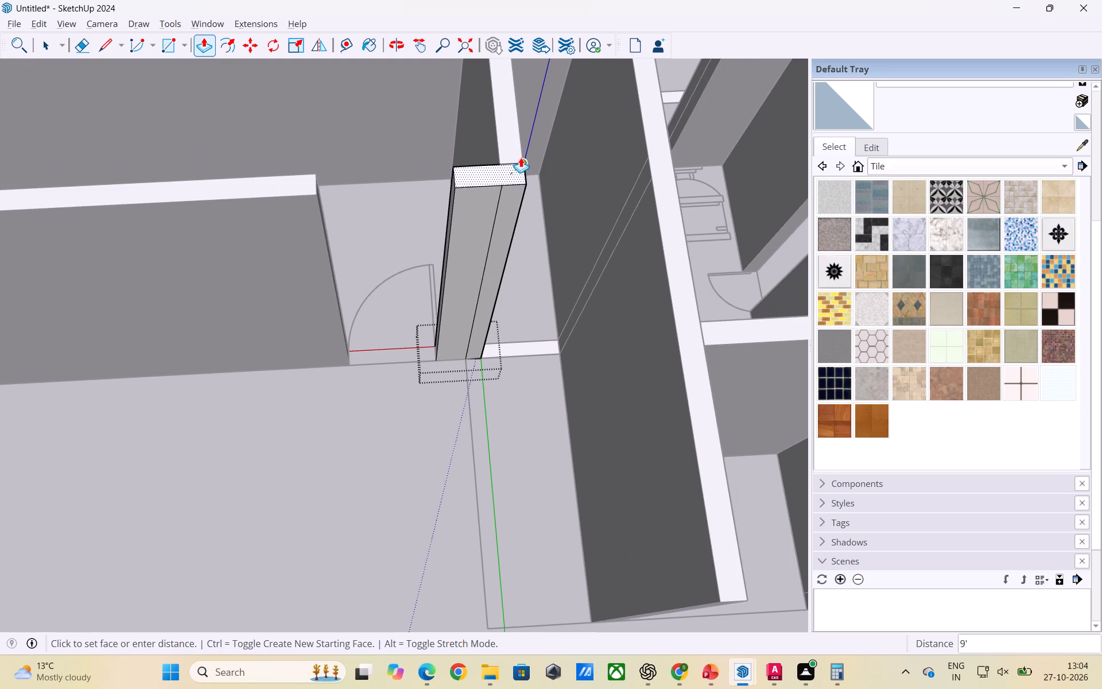
click(291, 182)
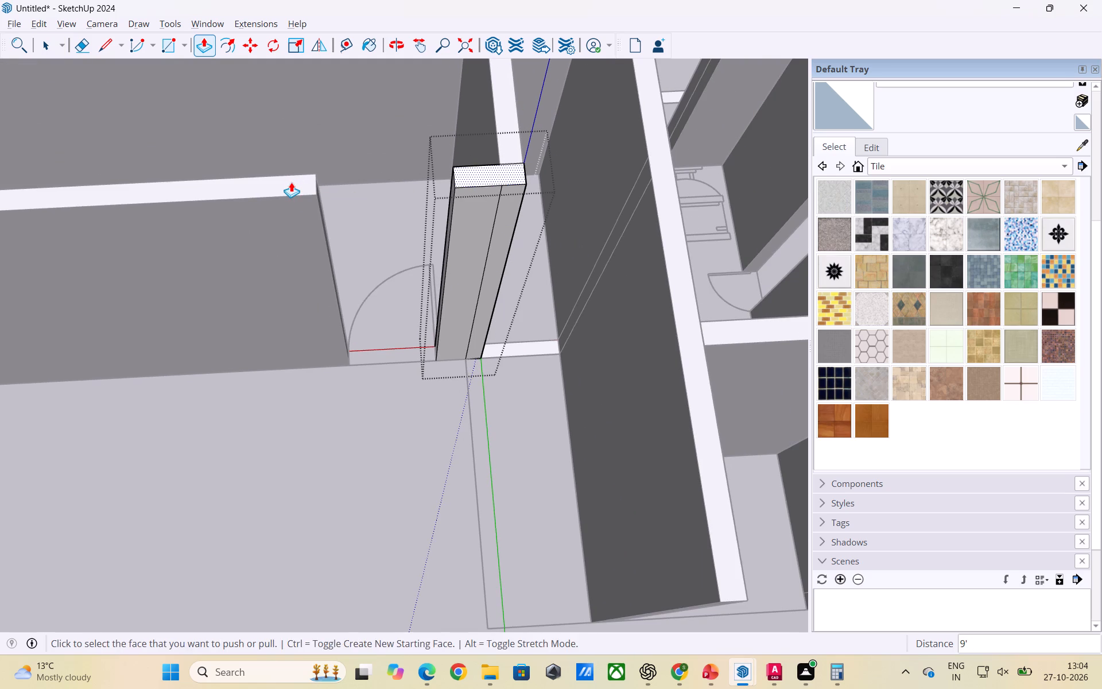
key(space)
click(296, 366)
Examine the raised walls around the narrow room, kitchen and toilet from several angles for segments still flat.
scroll(479, 390, down, 3)
middle_drag(549, 396, 332, 351)
scroll(472, 371, up, 2)
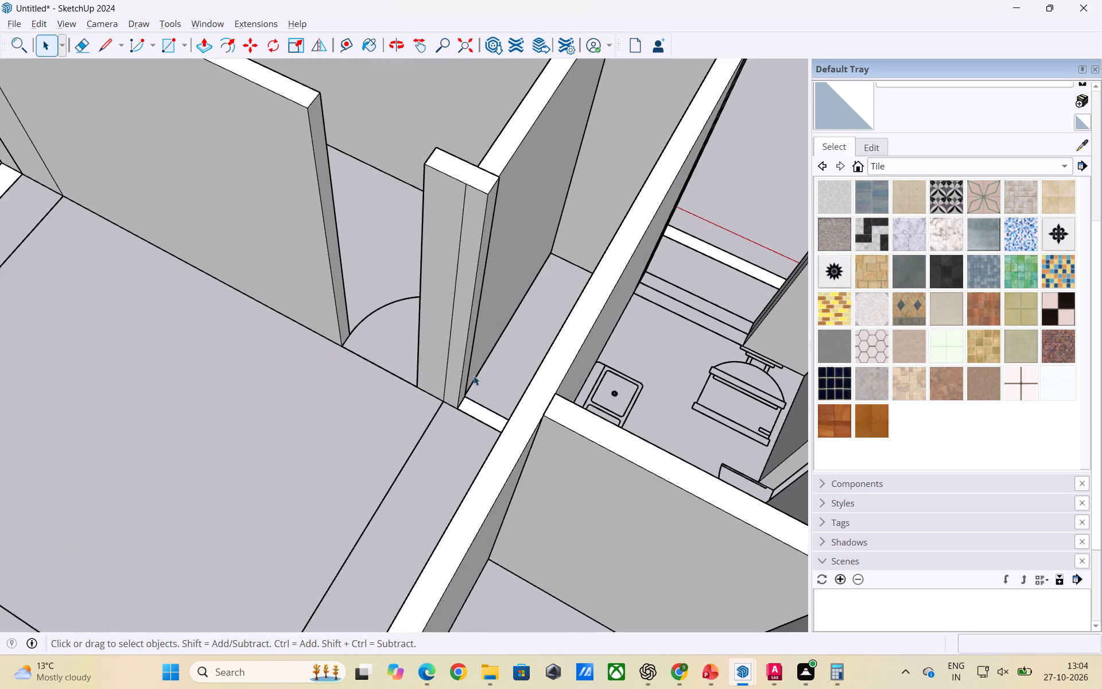
middle_drag(439, 384, 592, 398)
scroll(429, 334, down, 7)
scroll(522, 391, down, 1)
middle_drag(521, 393, 428, 415)
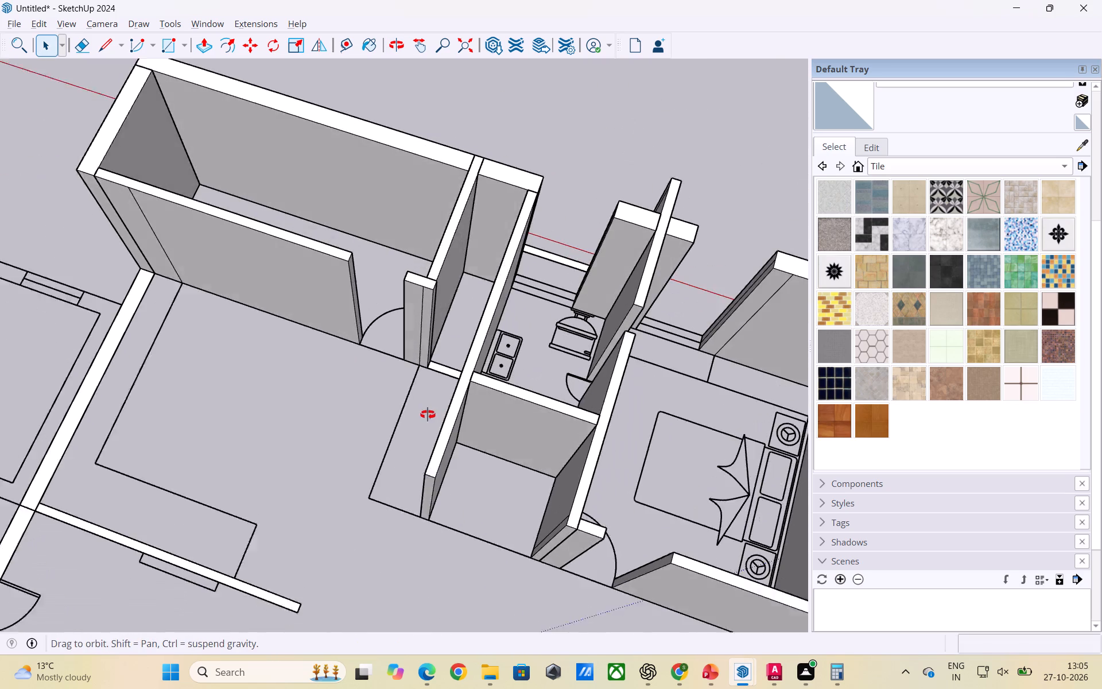
middle_drag(428, 415, 401, 415)
scroll(422, 413, up, 2)
middle_drag(370, 417, 408, 432)
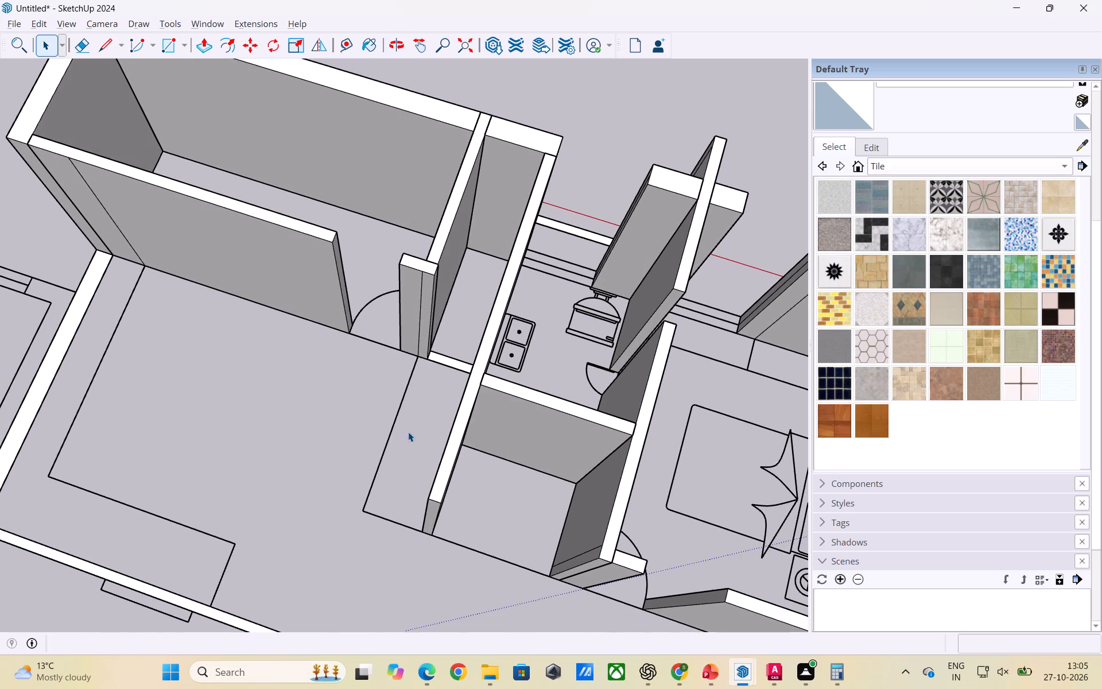
scroll(391, 465, down, 3)
scroll(469, 320, up, 6)
scroll(469, 321, down, 1)
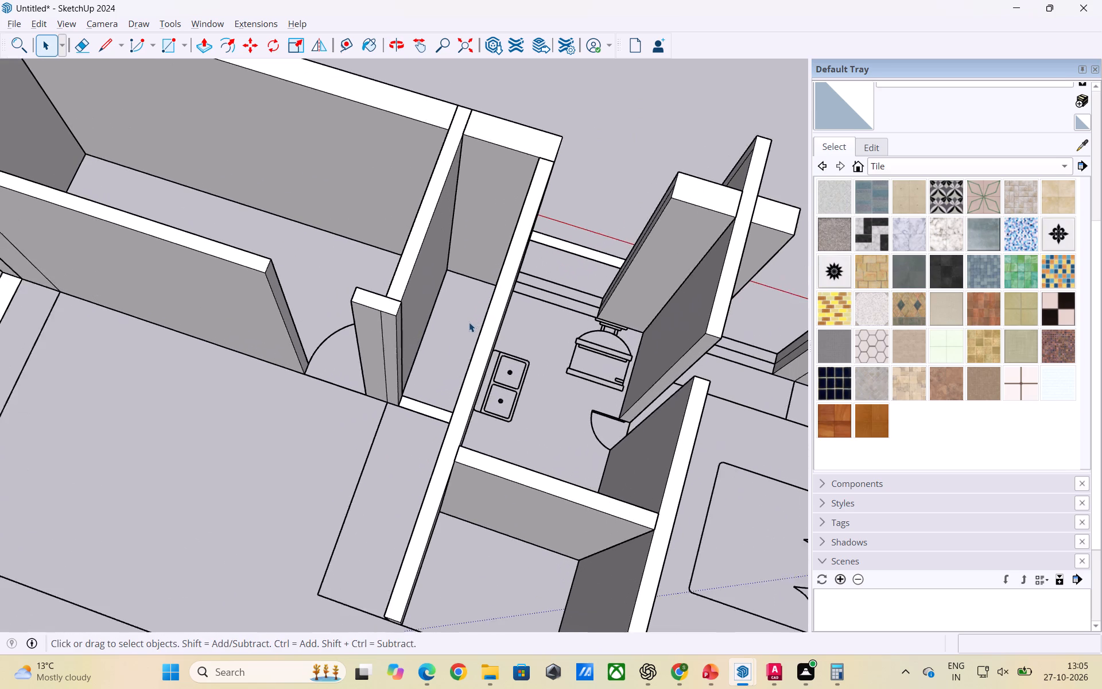
scroll(469, 322, down, 2)
middle_drag(469, 357, 461, 403)
scroll(469, 357, down, 1)
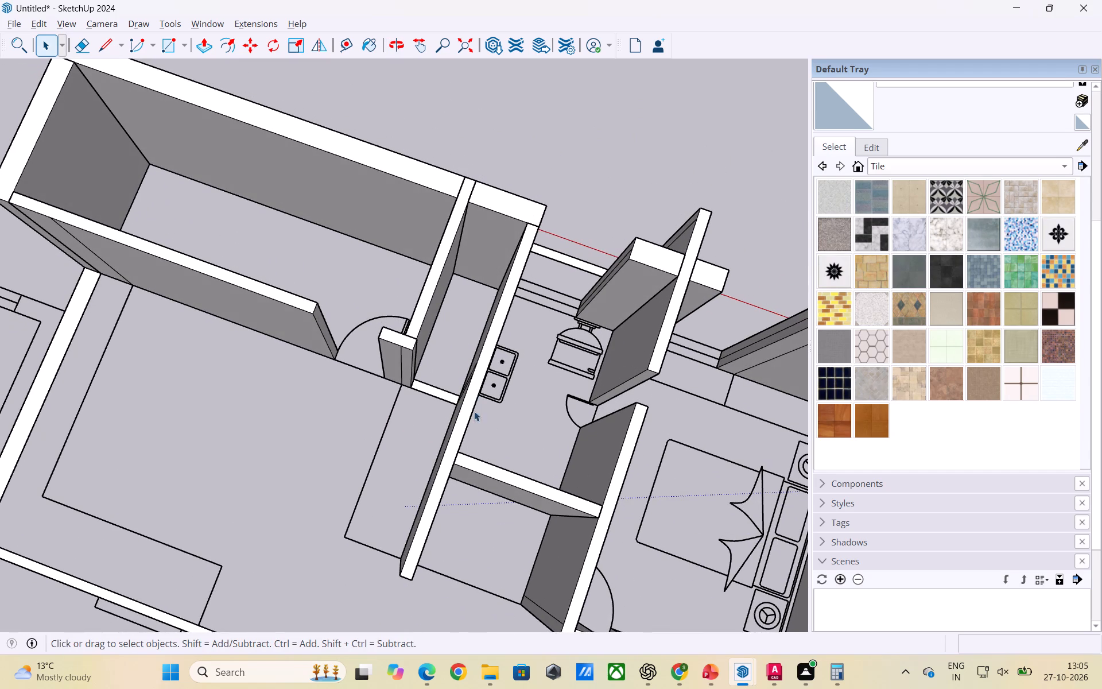
scroll(459, 433, down, 3)
middle_drag(441, 462, 432, 303)
scroll(428, 395, up, 1)
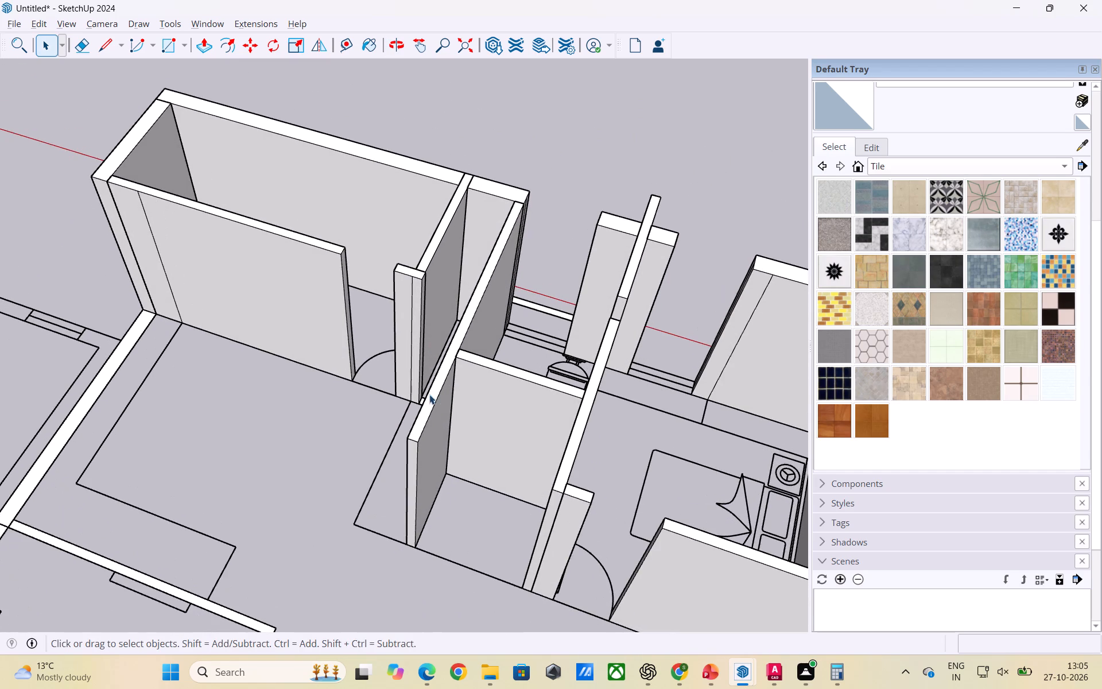
middle_drag(429, 394, 457, 499)
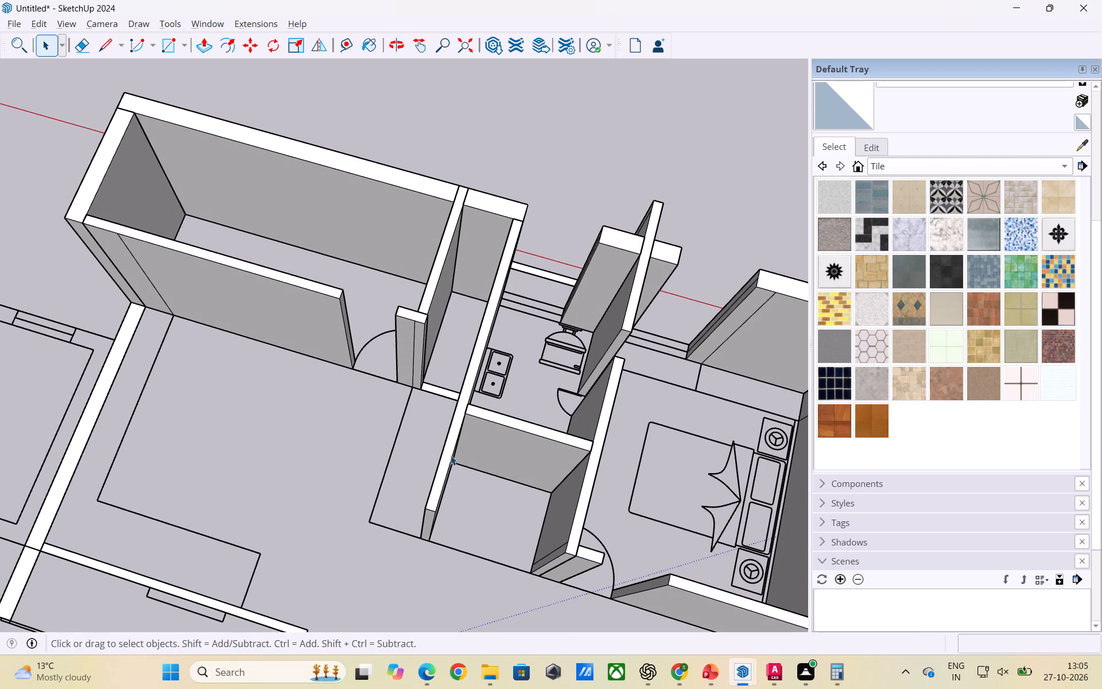
scroll(447, 423, up, 3)
scroll(460, 433, down, 2)
middle_drag(443, 433, 608, 446)
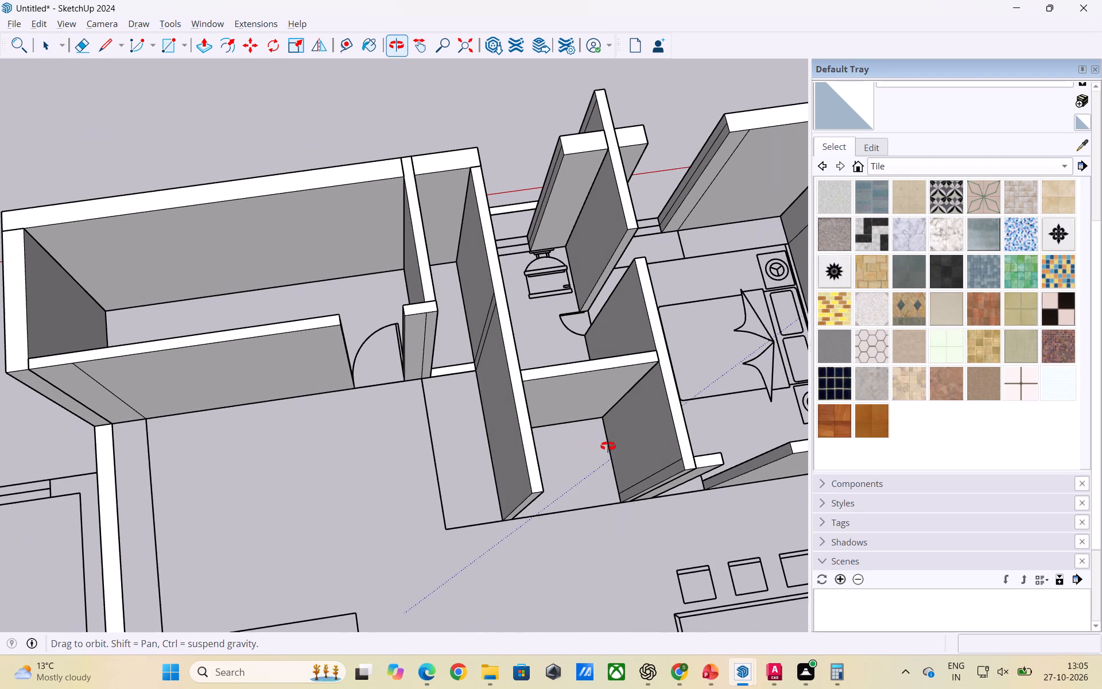
middle_drag(608, 446, 608, 446)
middle_drag(598, 465, 420, 474)
scroll(393, 467, down, 1)
middle_drag(355, 456, 635, 420)
scroll(516, 414, down, 2)
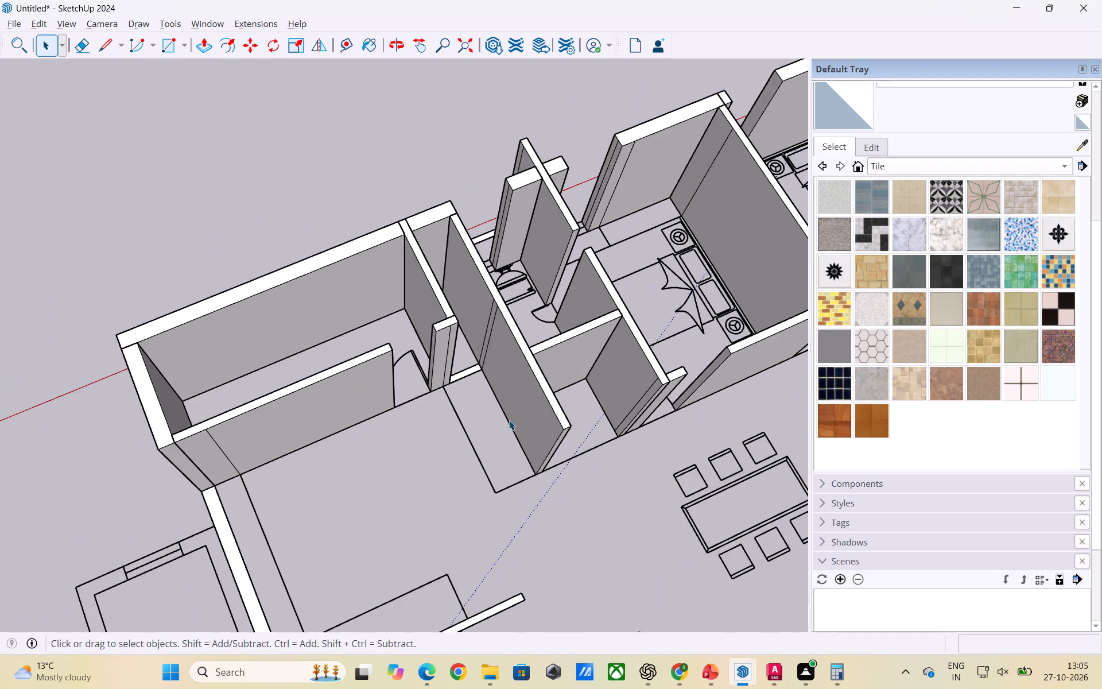
Move the upright floor plan reference image about 98' across to the opposite side of the apartment model.
scroll(509, 420, down, 3)
scroll(301, 387, down, 2)
scroll(395, 347, down, 12)
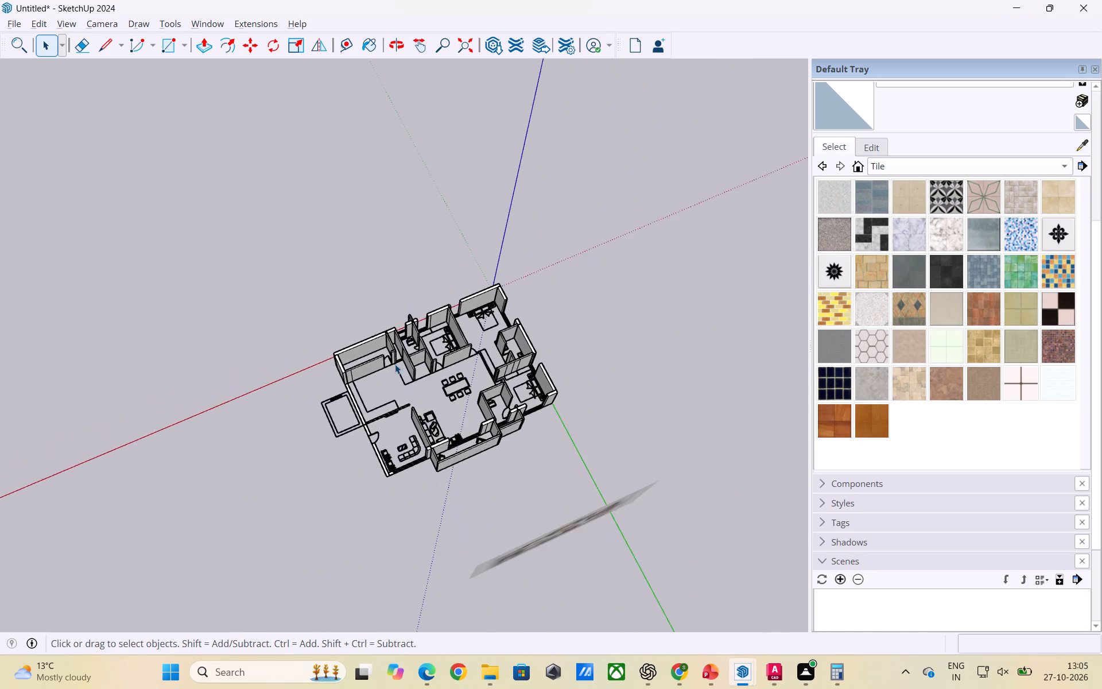
scroll(395, 364, down, 5)
click(485, 486)
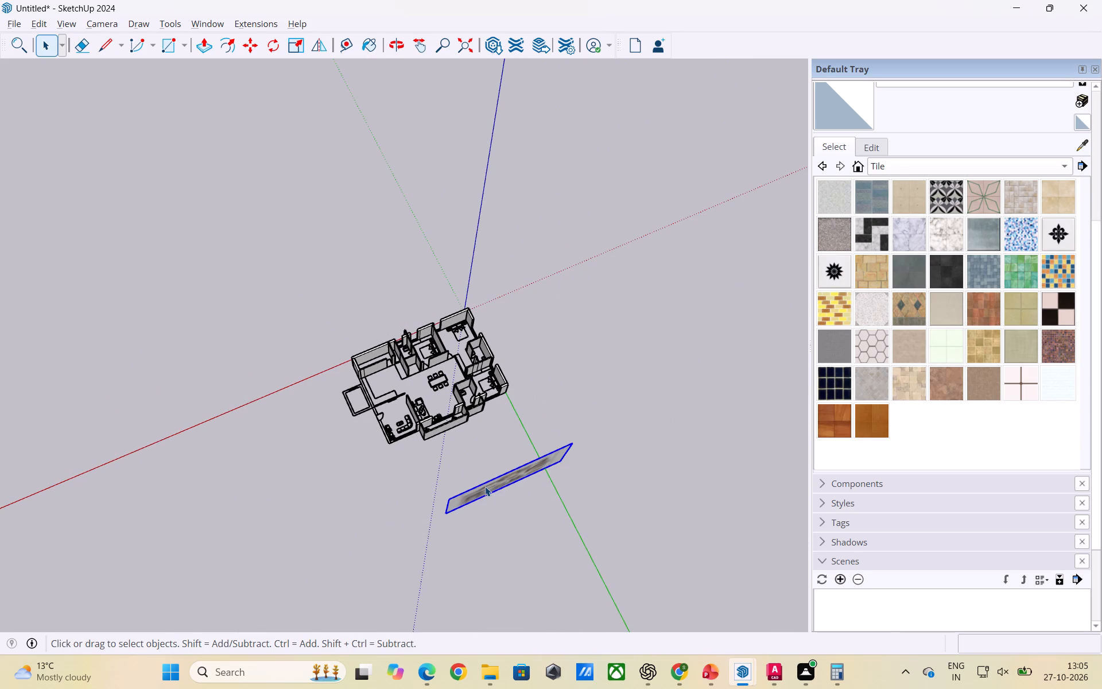
key(m)
drag(484, 491, 507, 487)
click(368, 267)
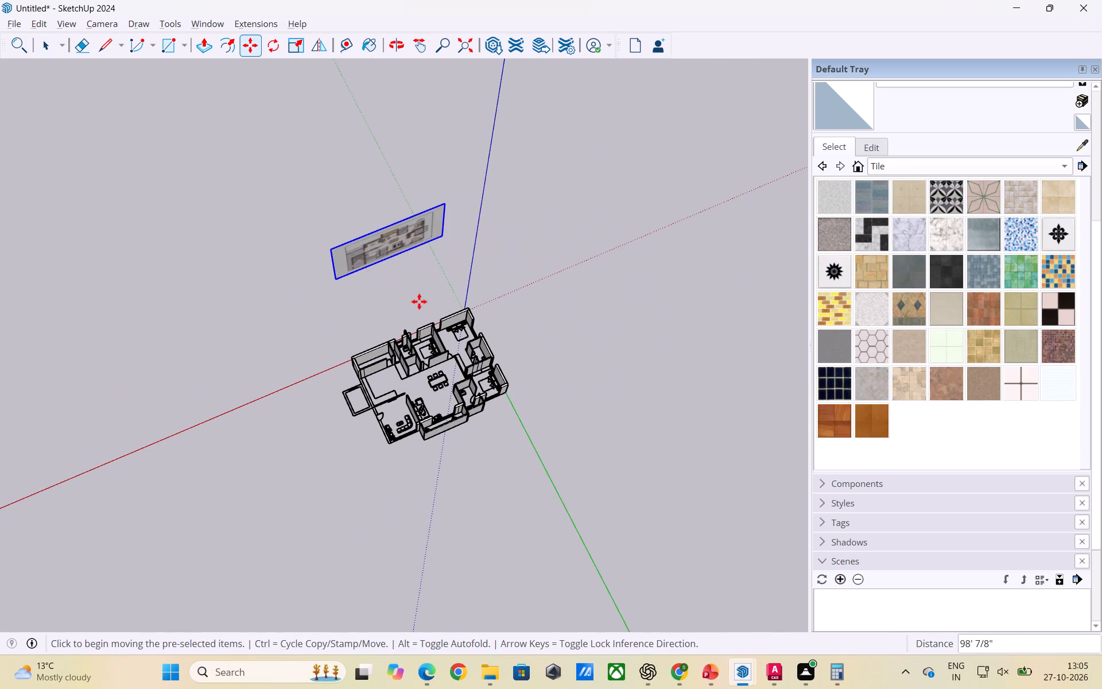
Move the floor plan reference image farther back so it stands clear behind the apartment walls.
scroll(406, 310, up, 6)
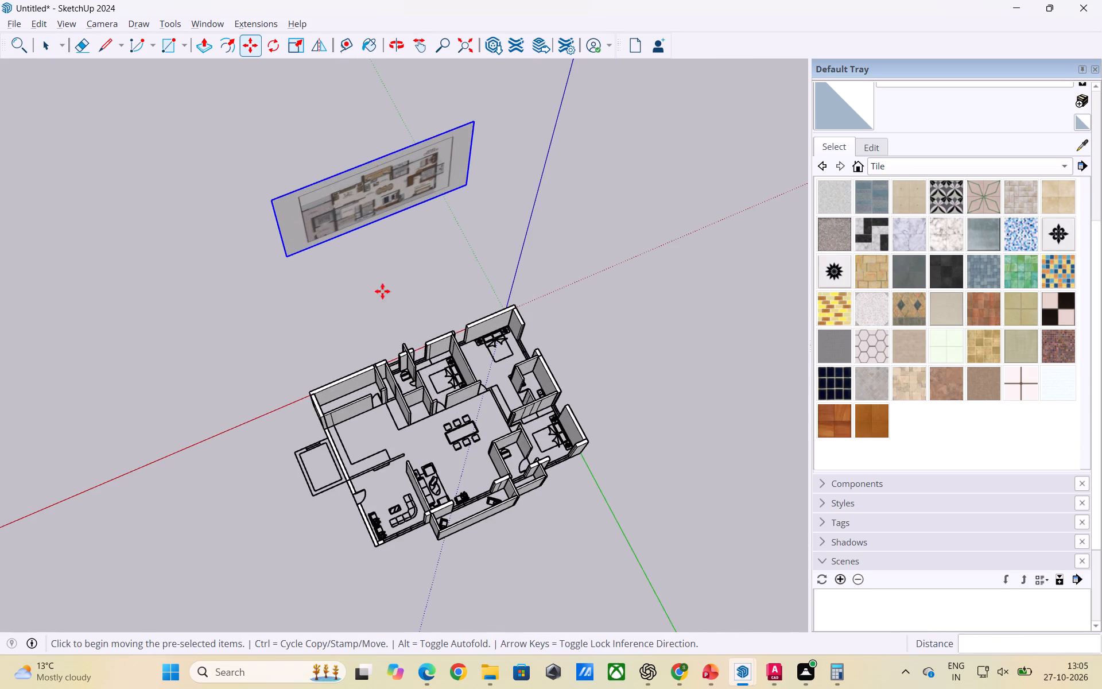
scroll(384, 237, up, 4)
scroll(375, 235, down, 2)
middle_drag(364, 240, 707, 192)
scroll(409, 320, up, 3)
middle_drag(153, 363, 631, 206)
scroll(281, 477, up, 2)
middle_drag(254, 463, 355, 378)
scroll(423, 411, up, 2)
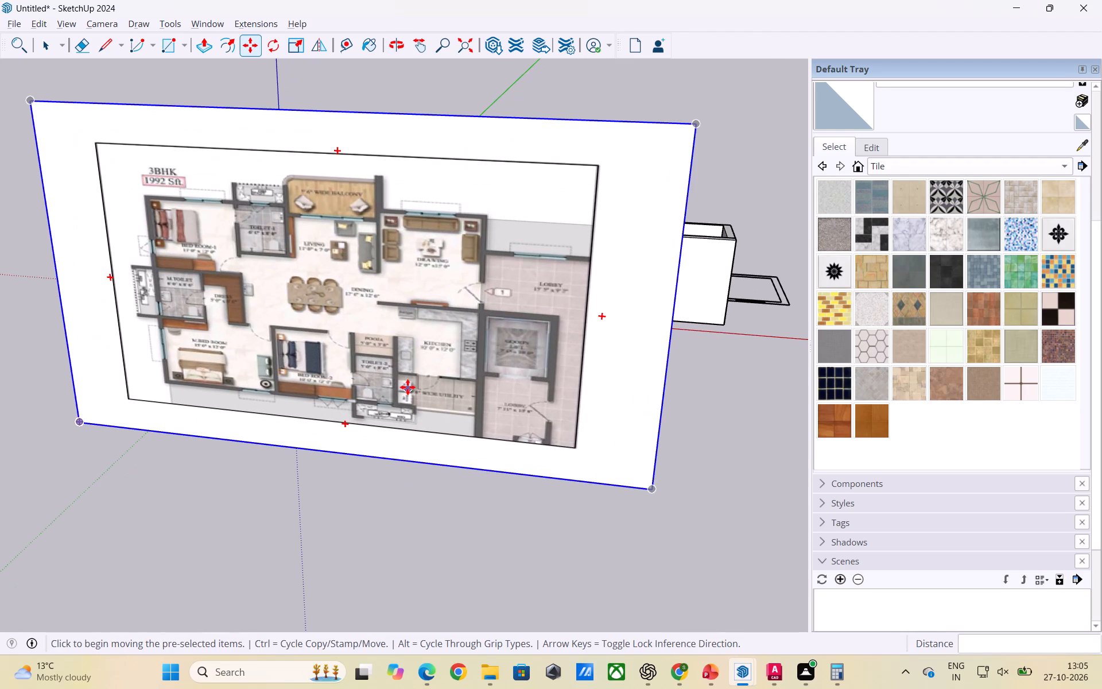
click(408, 387)
key(m)
click(406, 388)
scroll(446, 278, down, 3)
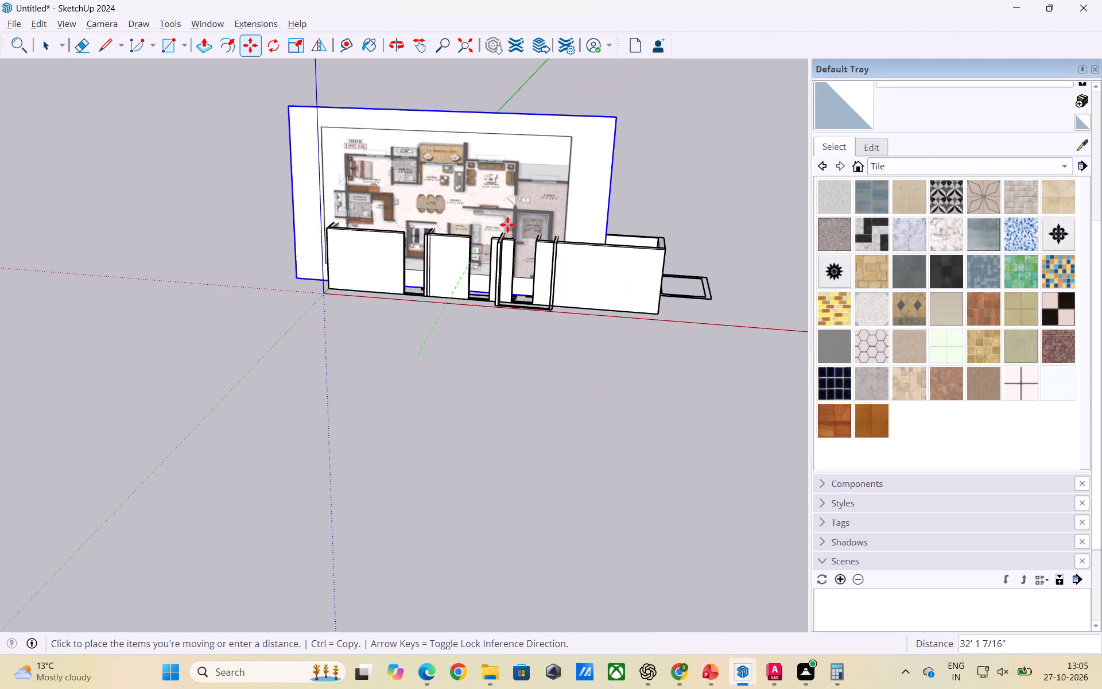
scroll(606, 158, up, 1)
click(609, 127)
Move the floor plan reference image back toward the model, just beyond the balcony walls.
scroll(476, 242, up, 2)
middle_drag(451, 250, 462, 333)
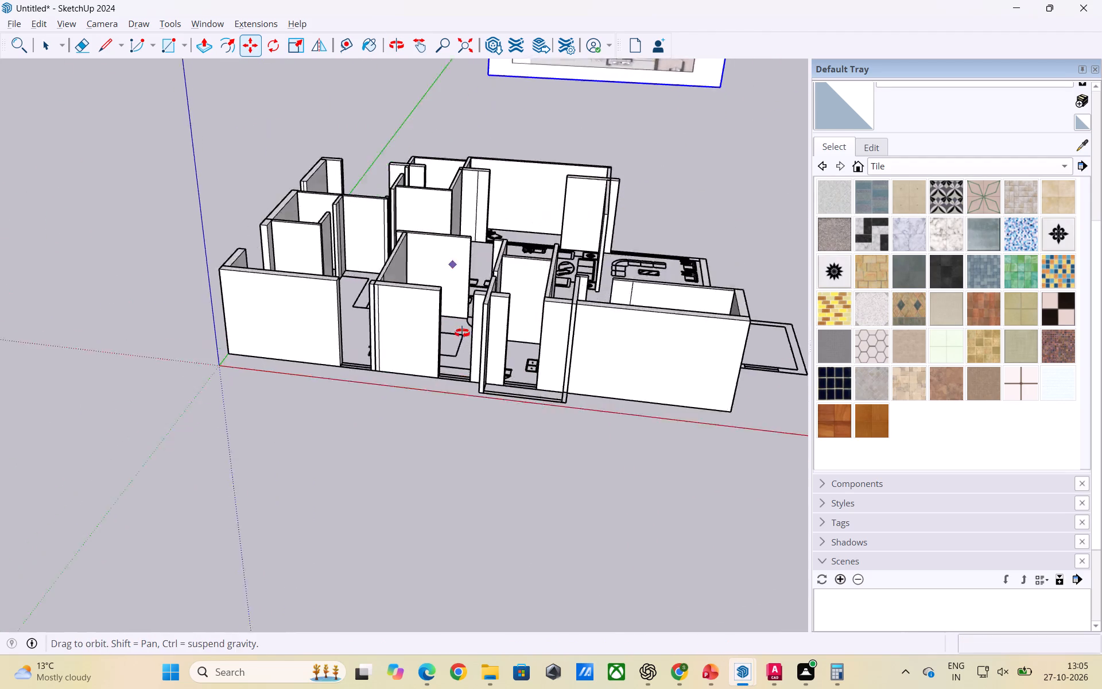
middle_drag(462, 333, 468, 448)
scroll(329, 380, up, 3)
scroll(123, 386, down, 6)
middle_drag(282, 442, 350, 442)
scroll(486, 392, down, 2)
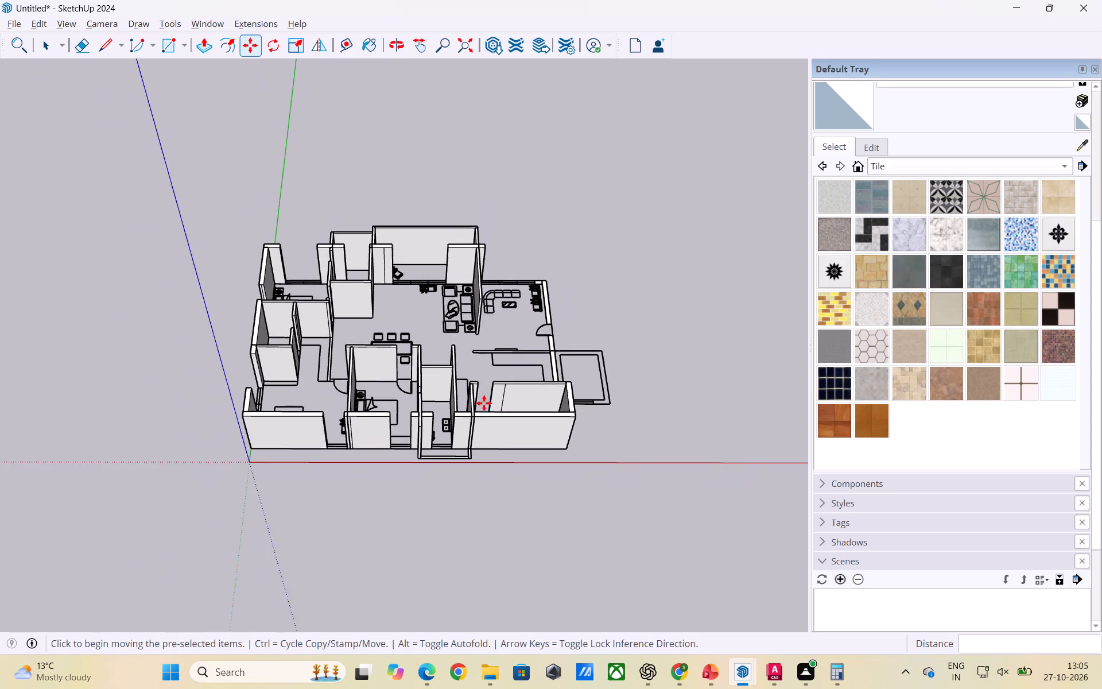
scroll(484, 403, down, 4)
key(m)
click(452, 87)
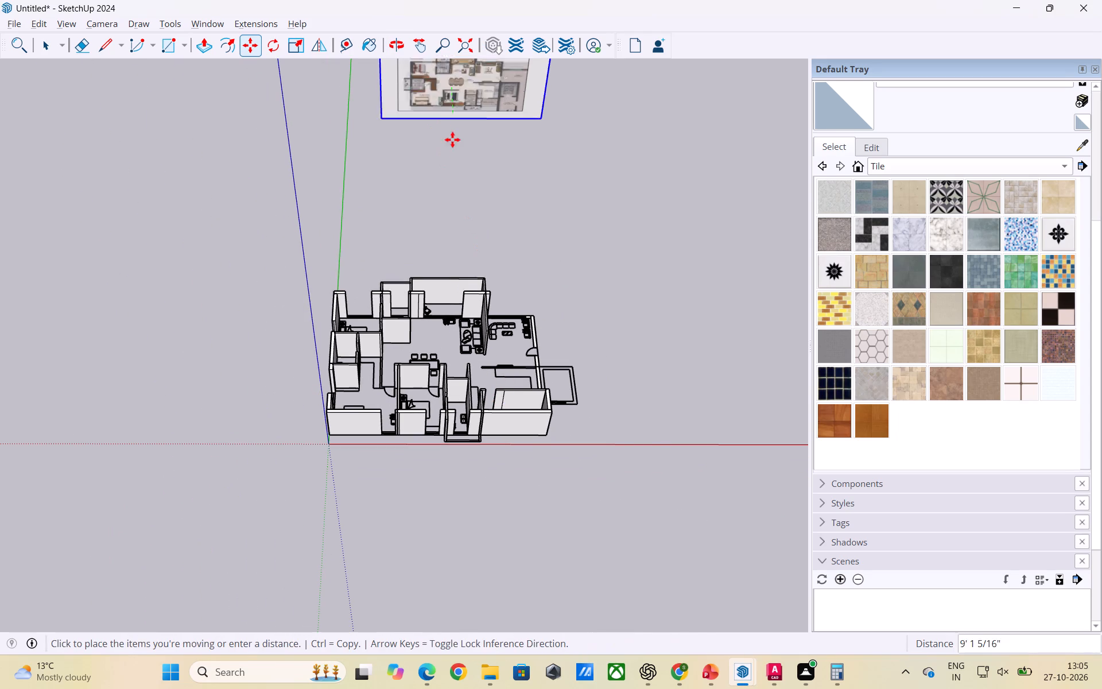
click(418, 258)
key(space)
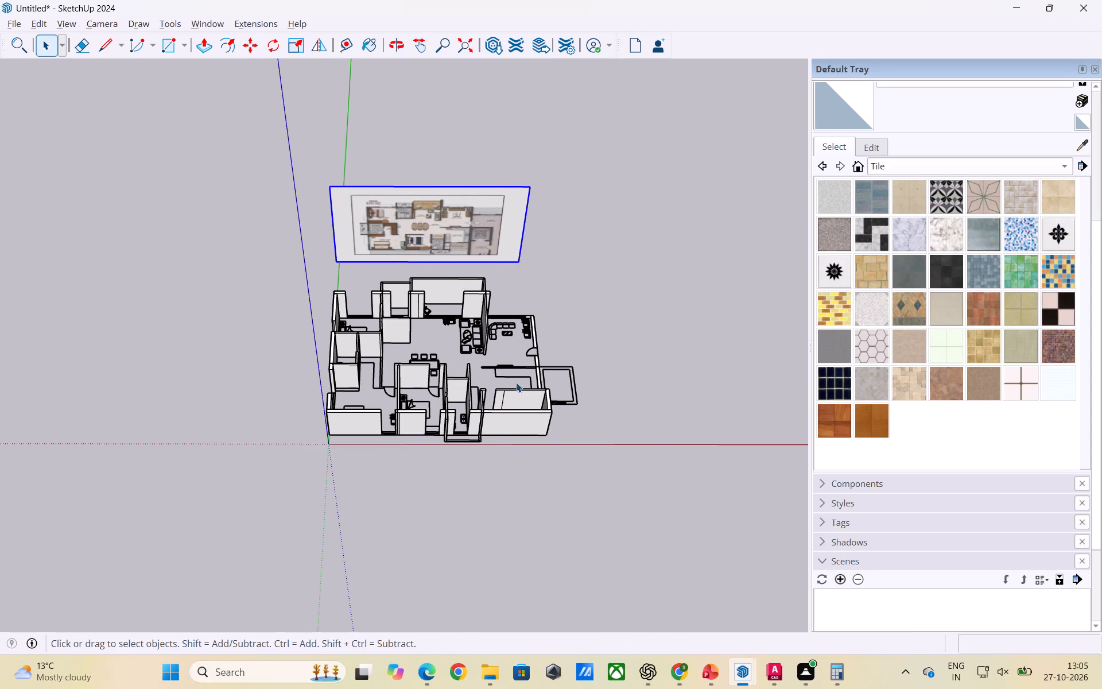
Compare the extruded walls of the whole apartment with the floor plan reference image, room by room.
scroll(504, 382, up, 3)
middle_drag(472, 417, 494, 313)
scroll(403, 282, up, 7)
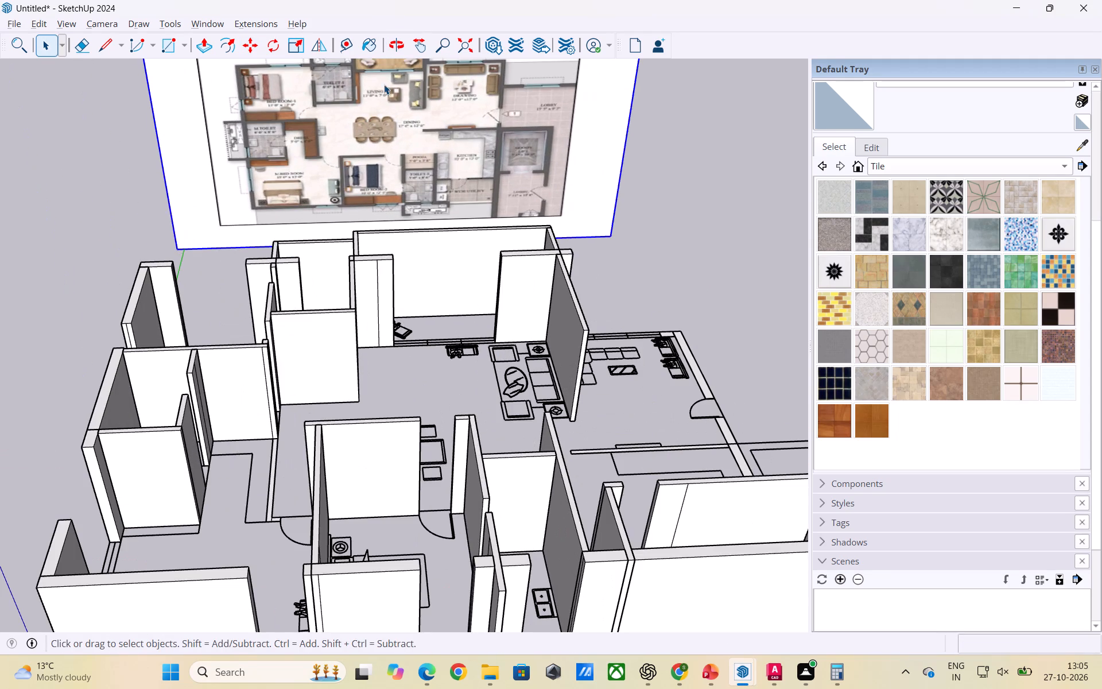
scroll(559, 260, down, 3)
middle_drag(443, 360, 464, 518)
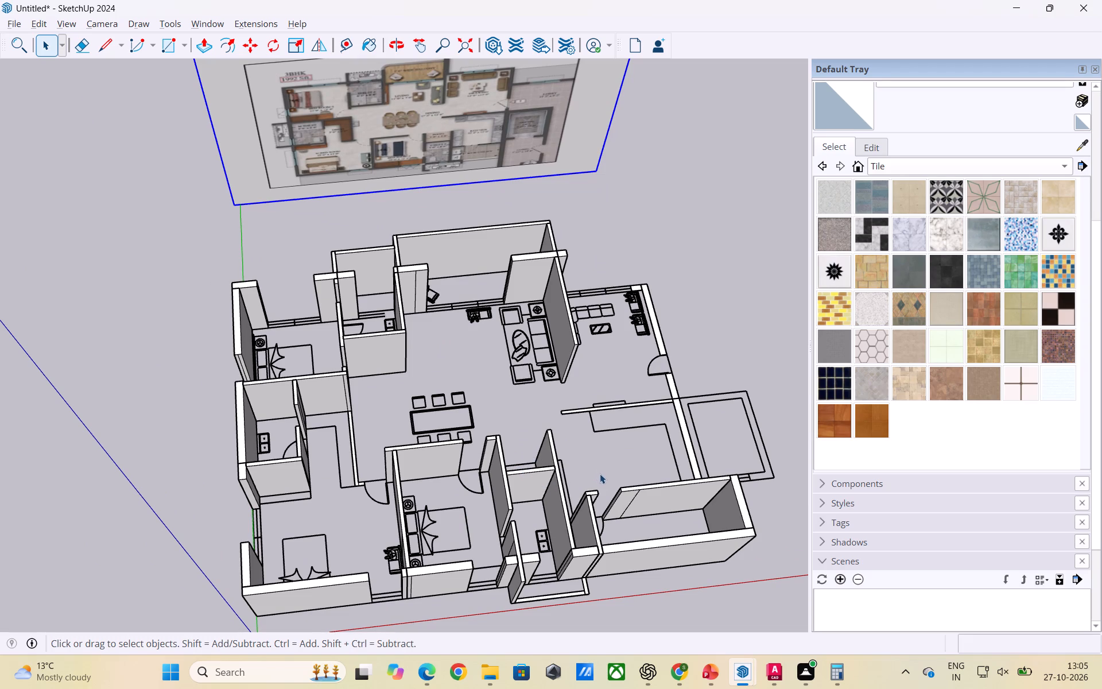
scroll(636, 439, down, 1)
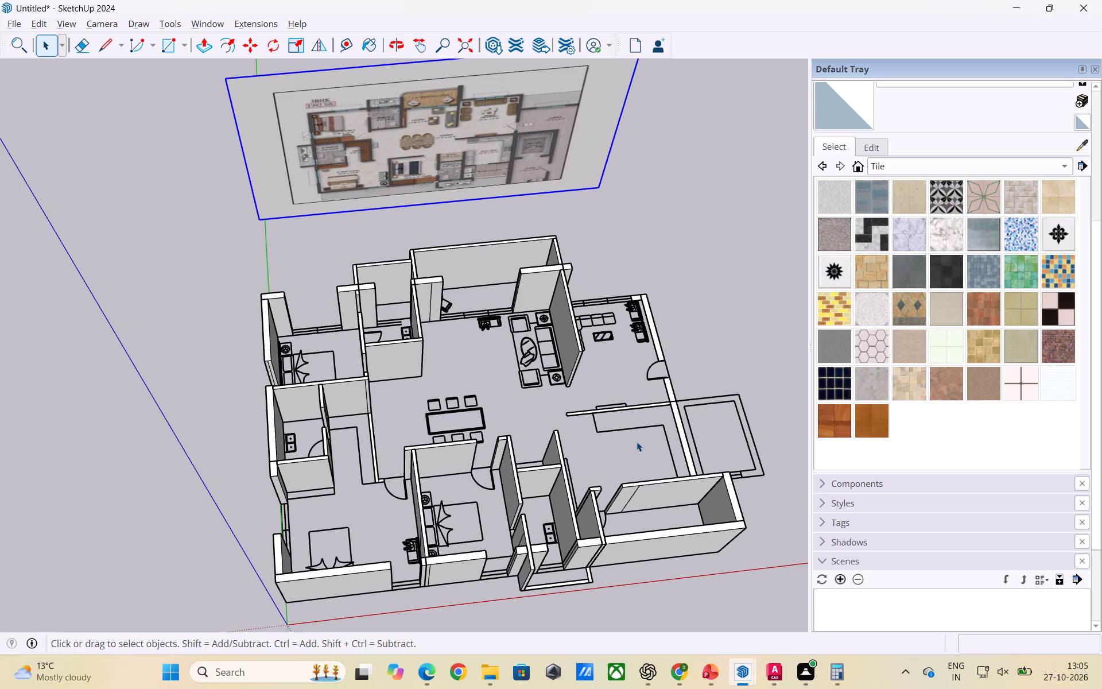
scroll(336, 535, up, 2)
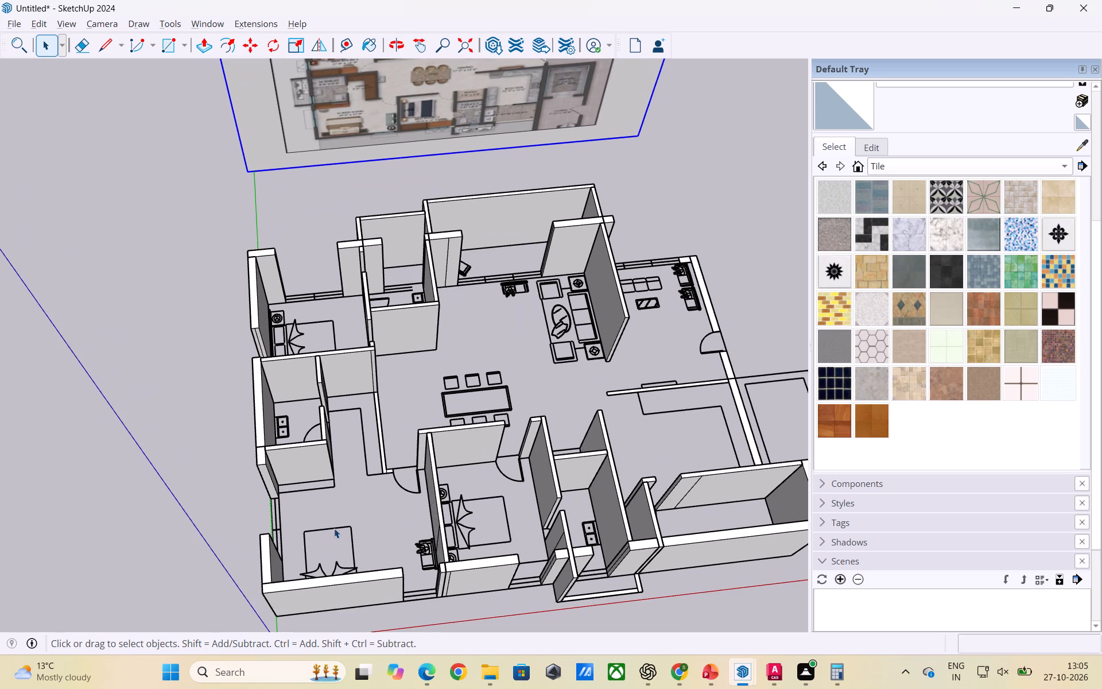
scroll(454, 458, down, 2)
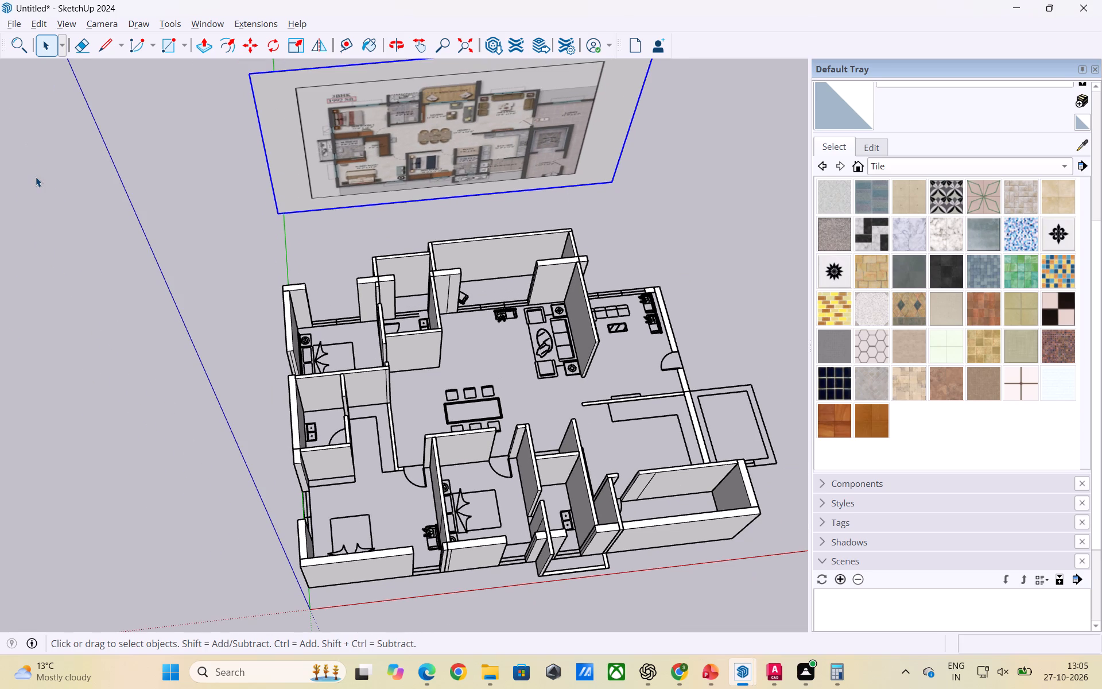
scroll(459, 384, down, 4)
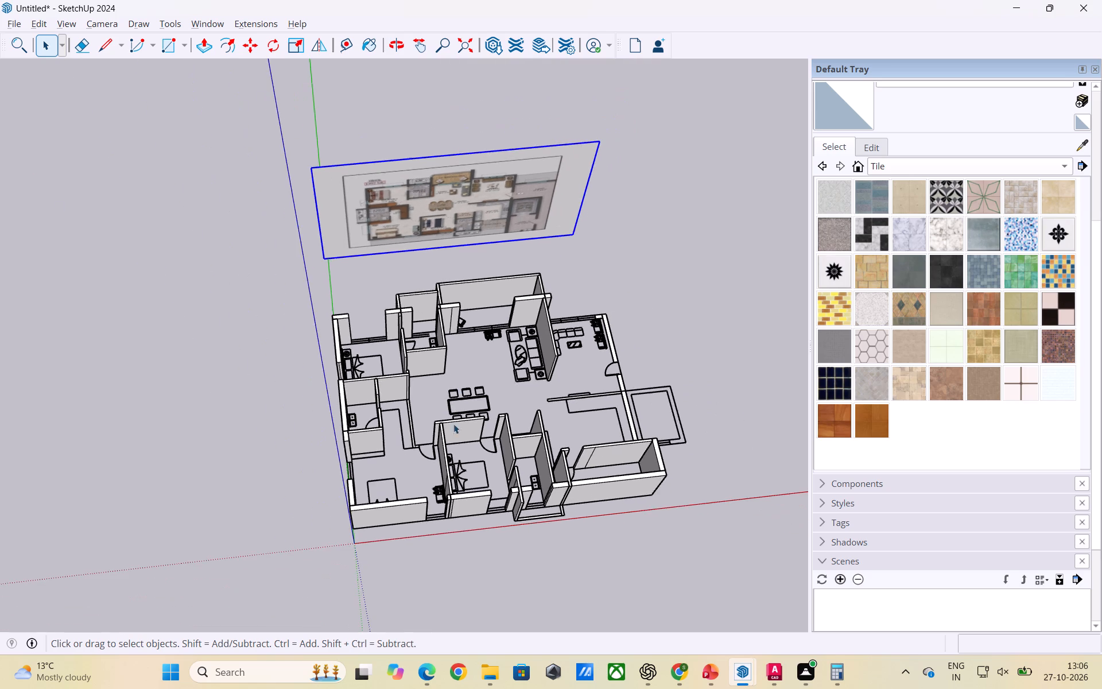
middle_drag(451, 448, 407, 447)
scroll(371, 447, up, 2)
scroll(91, 408, down, 2)
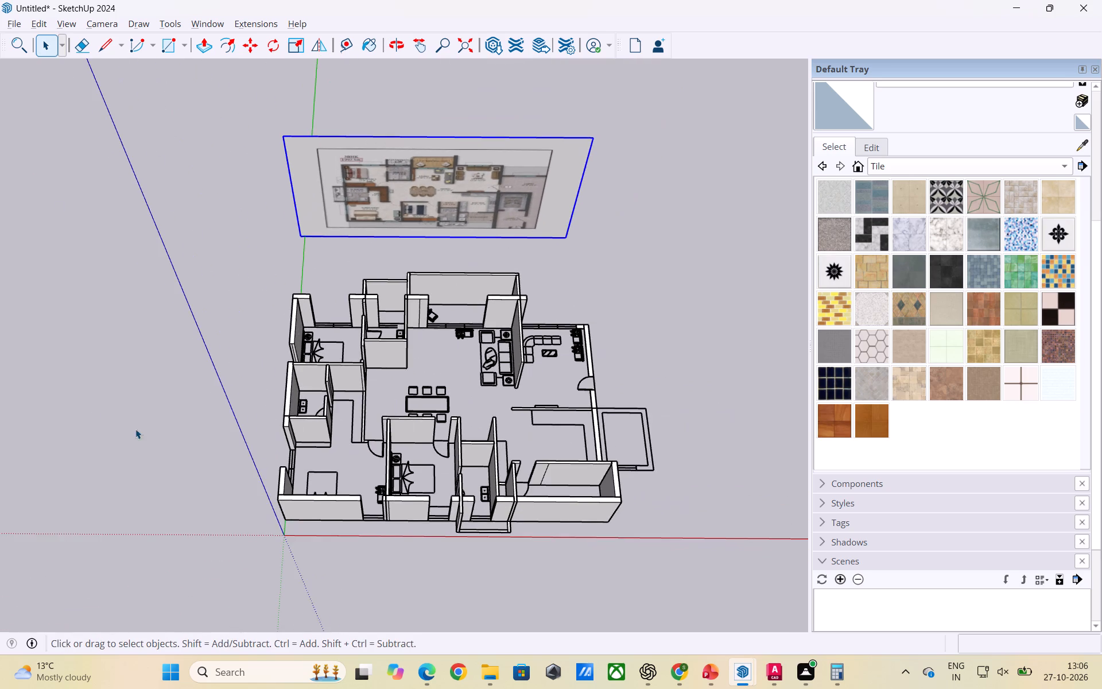
middle_drag(281, 475, 320, 469)
scroll(366, 503, up, 2)
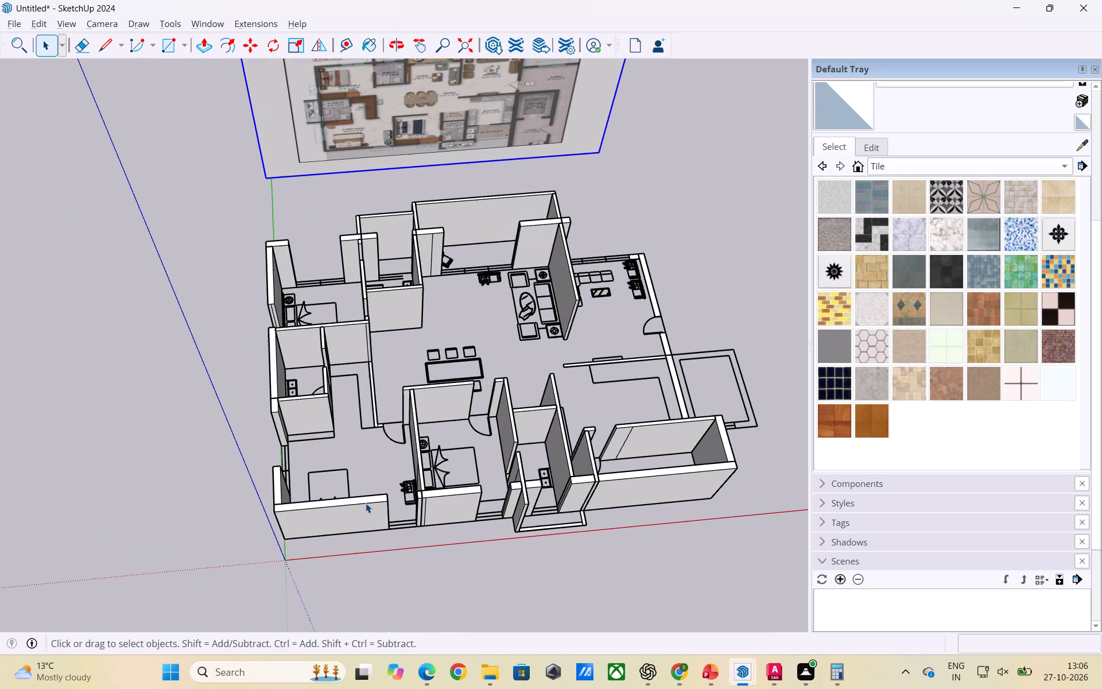
scroll(366, 503, up, 2)
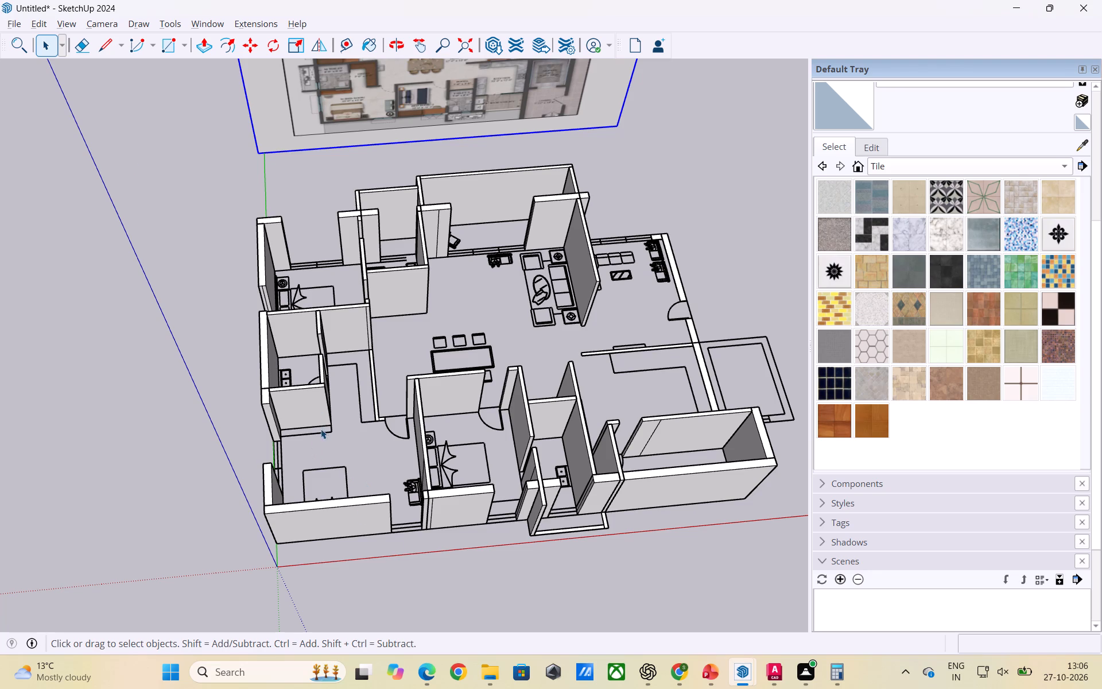
scroll(311, 433, up, 2)
middle_drag(300, 427, 313, 475)
scroll(292, 440, up, 3)
middle_drag(296, 440, 307, 478)
scroll(342, 466, down, 3)
scroll(362, 424, down, 4)
scroll(355, 365, down, 1)
scroll(358, 113, up, 3)
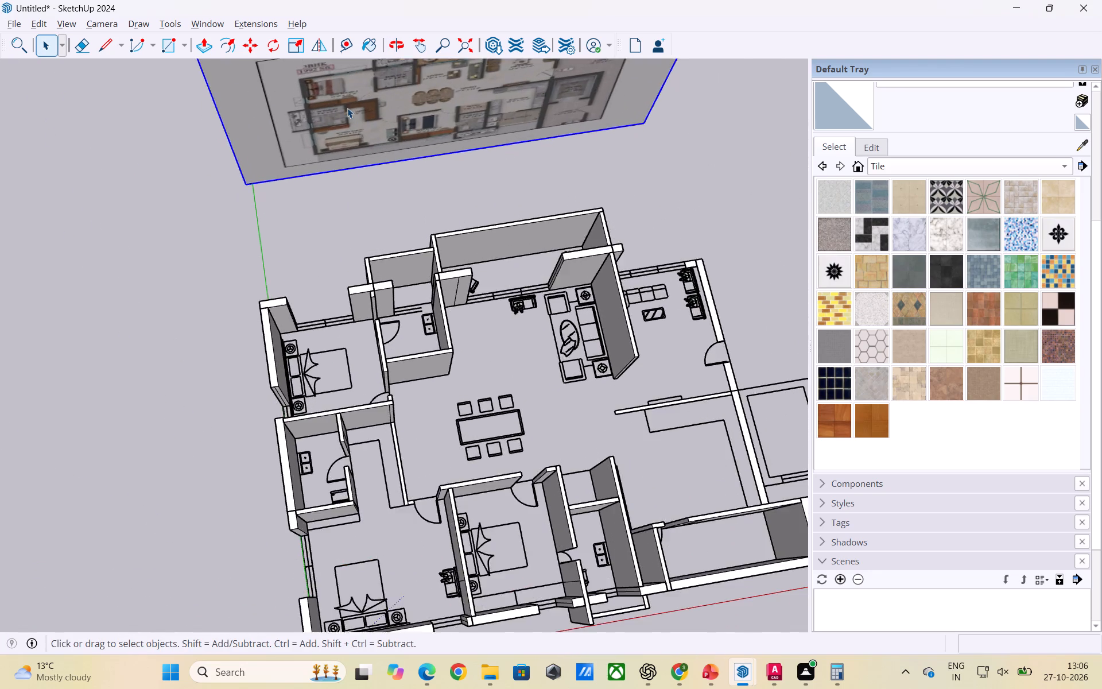
scroll(347, 108, up, 14)
scroll(347, 111, down, 6)
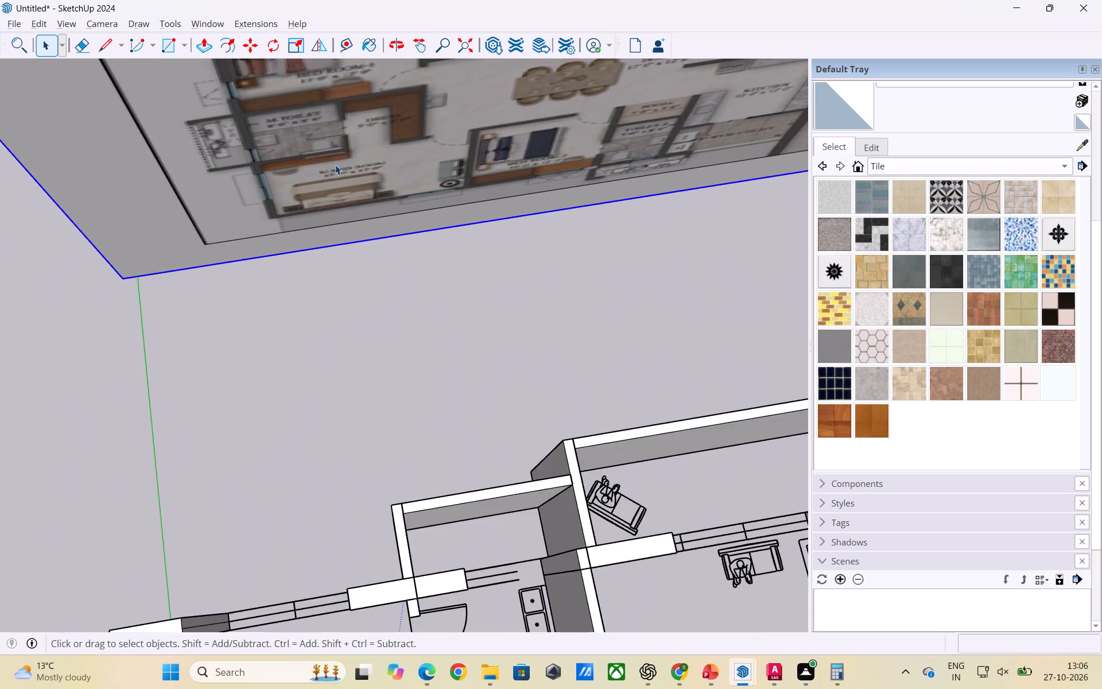
Shift the floor plan reference image closer behind the bedroom and balcony walls and deselect it.
scroll(335, 165, down, 4)
scroll(331, 192, up, 1)
scroll(331, 192, down, 7)
key(m)
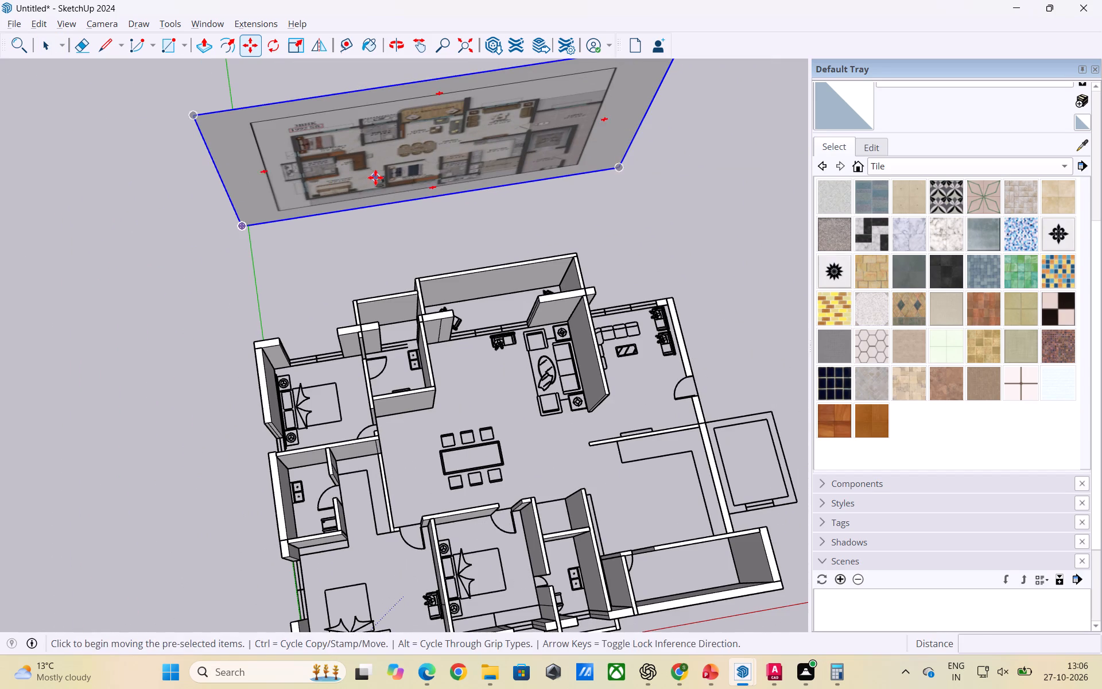
click(375, 177)
click(330, 242)
key(space)
click(631, 247)
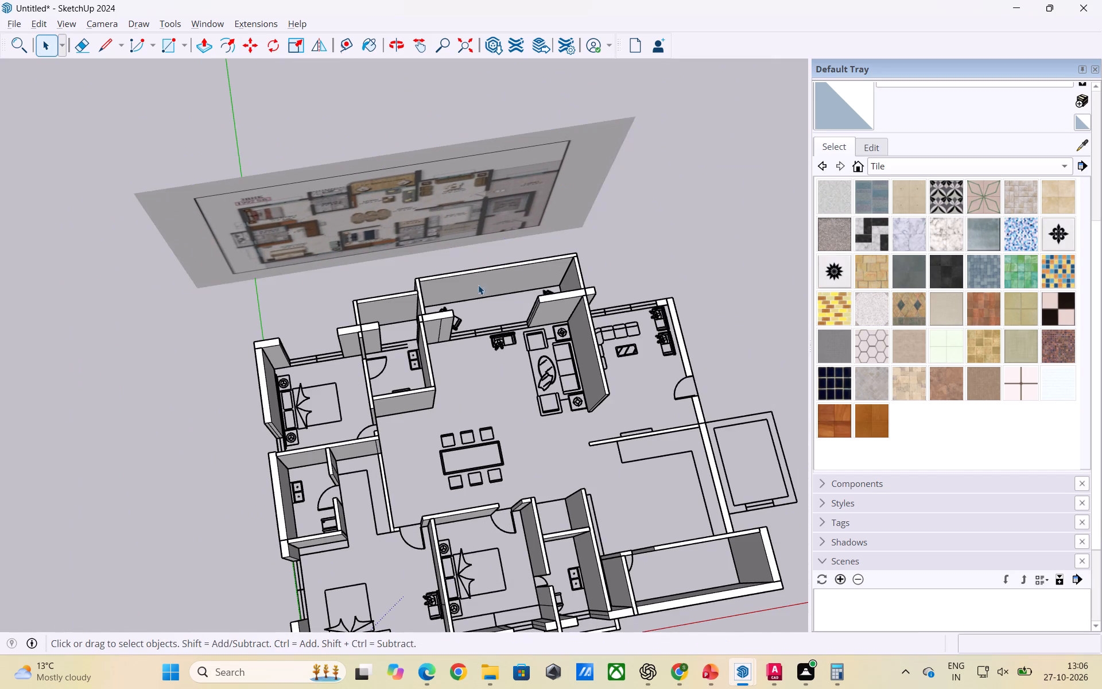
Compare the bedroom, toilet and dressing area walls with the floor plan reference image.
scroll(375, 291, up, 2)
middle_drag(311, 295, 377, 154)
scroll(417, 293, up, 2)
middle_drag(297, 272, 300, 180)
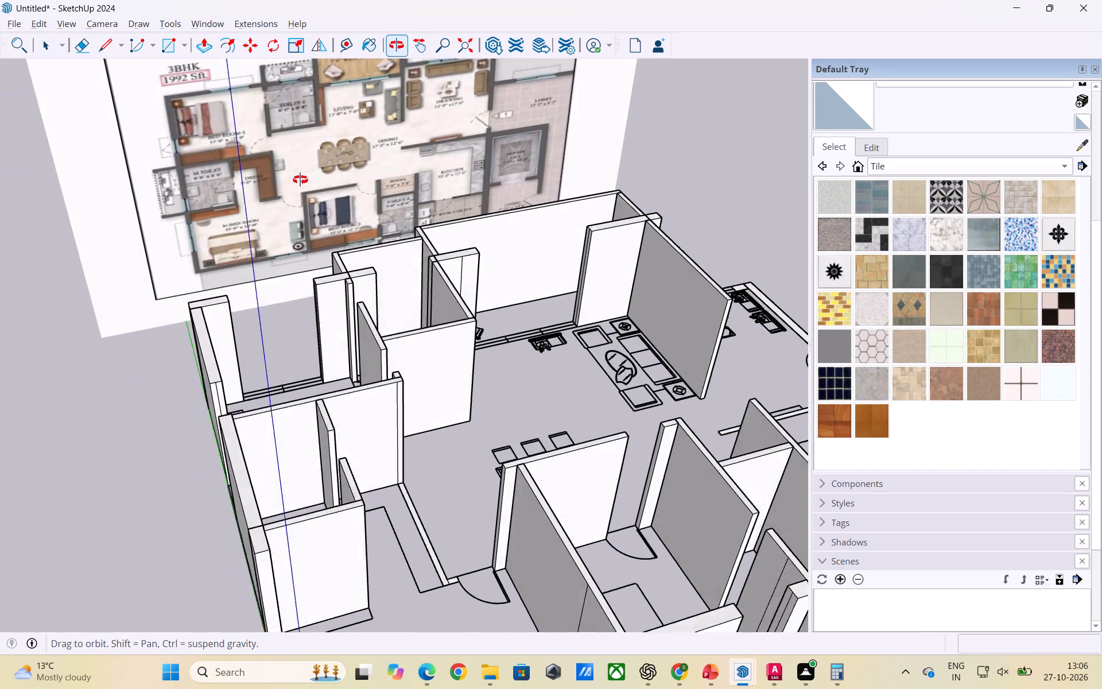
middle_drag(300, 180, 305, 164)
scroll(333, 247, down, 4)
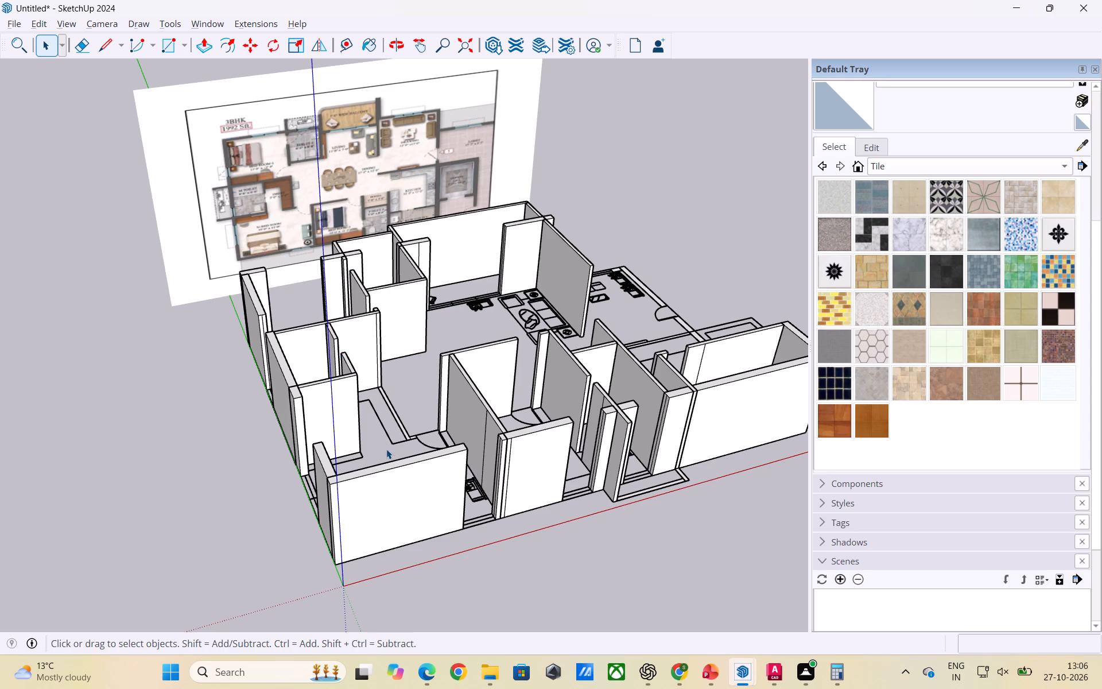
middle_drag(412, 465, 284, 497)
scroll(279, 419, up, 3)
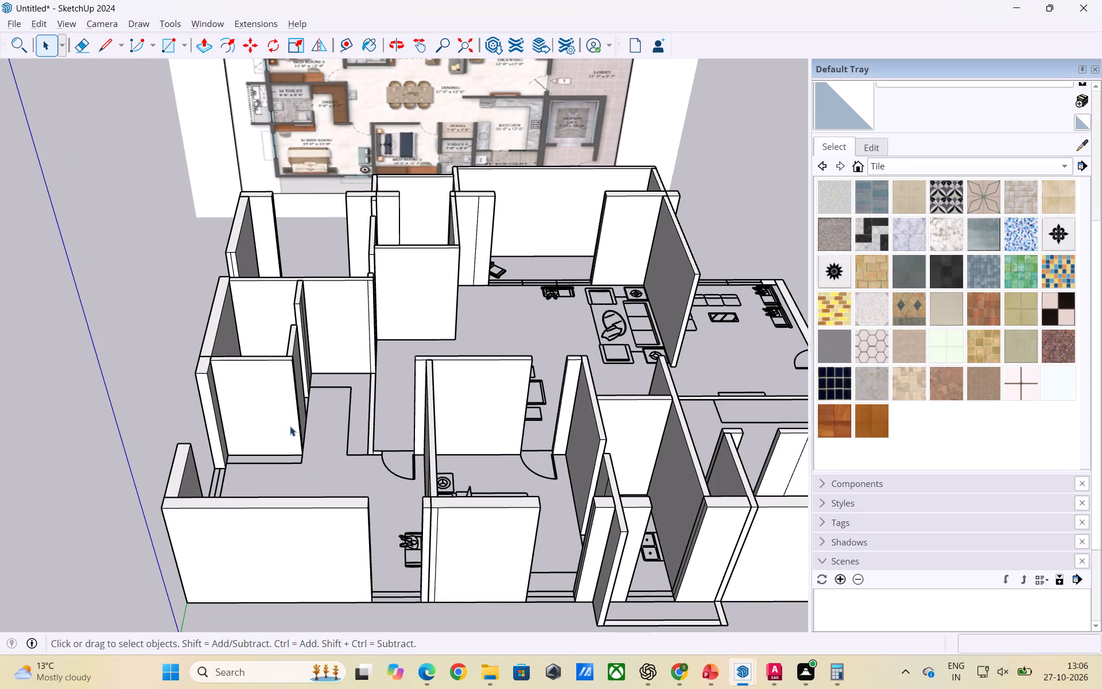
Compare the bedroom, toilet and balcony walls with the floor plan reference image from several angles.
middle_drag(290, 428, 303, 547)
scroll(348, 452, down, 3)
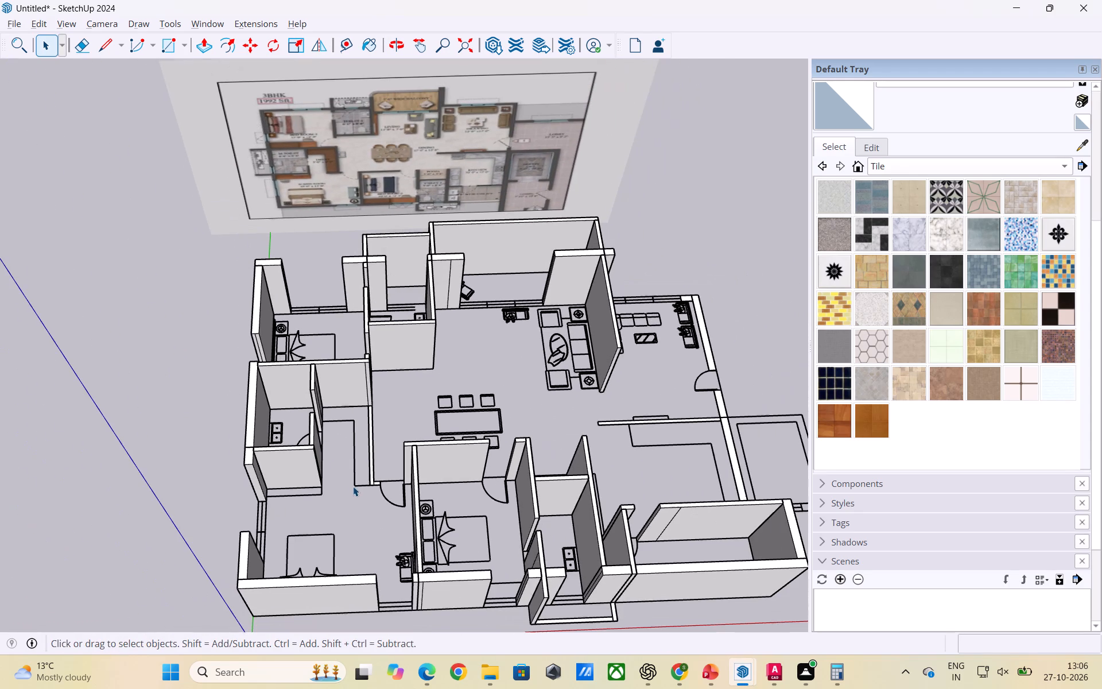
scroll(348, 497, down, 2)
middle_drag(350, 502, 351, 448)
scroll(350, 500, down, 1)
scroll(344, 443, up, 3)
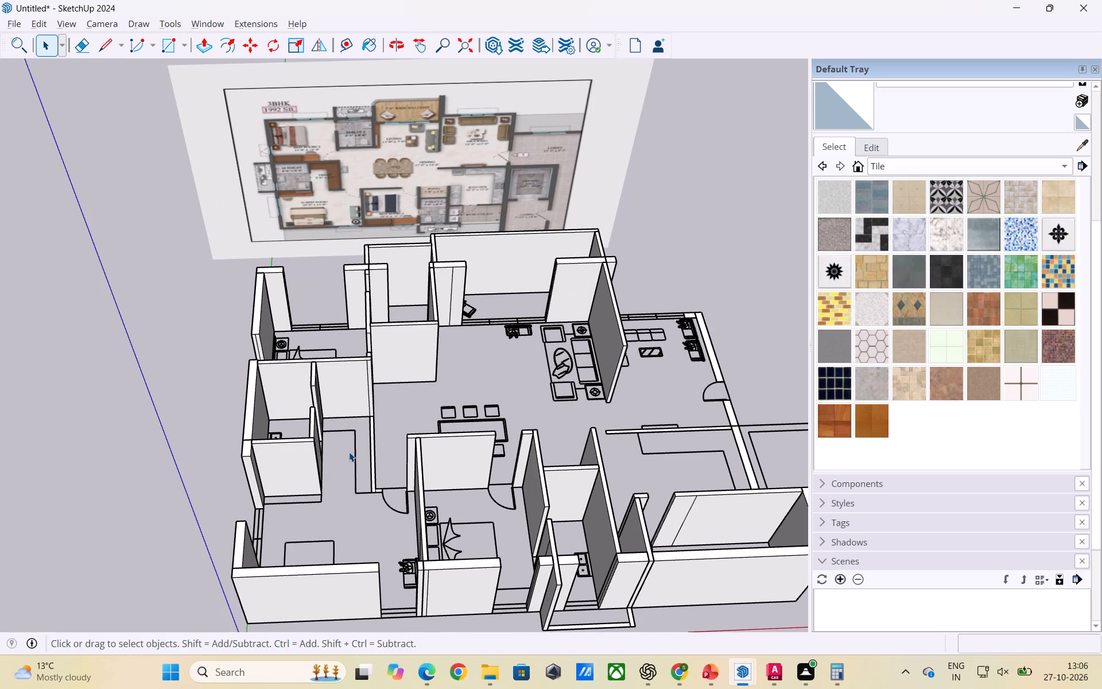
scroll(427, 458, down, 2)
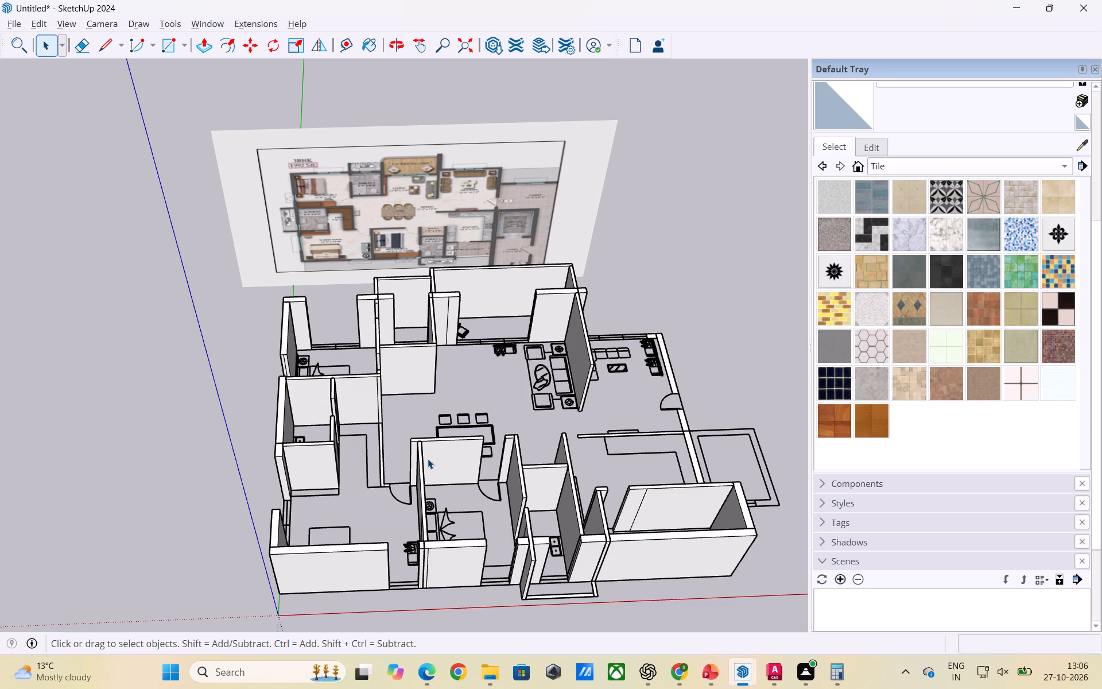
scroll(355, 371, up, 3)
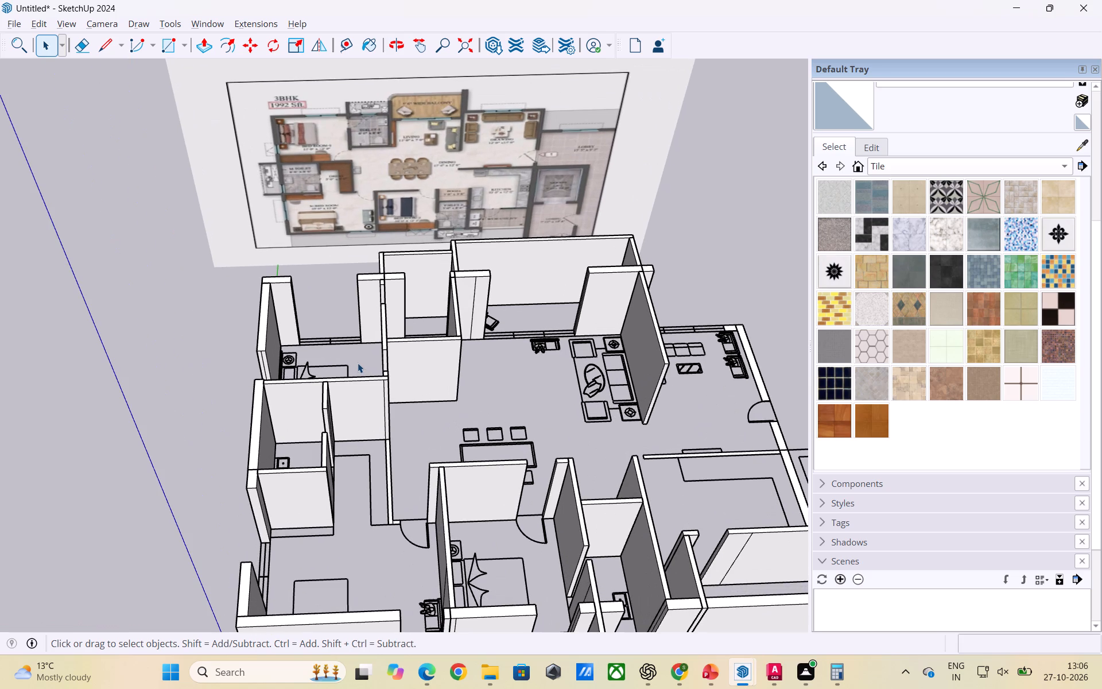
scroll(359, 365, down, 1)
scroll(280, 362, up, 1)
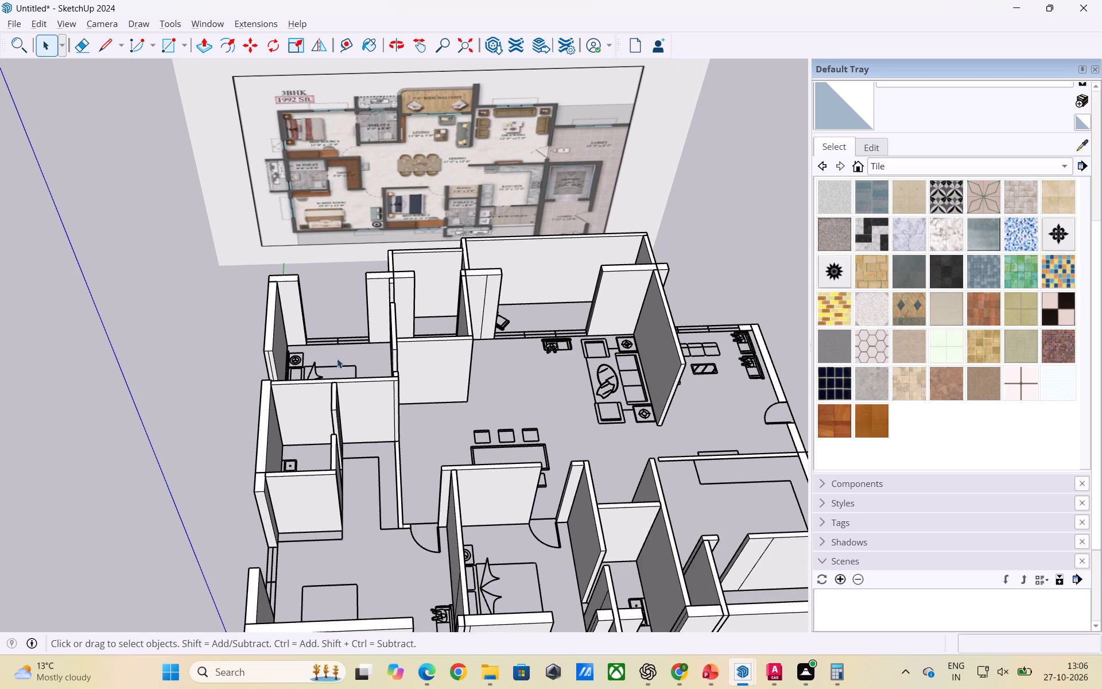
middle_drag(337, 358, 359, 524)
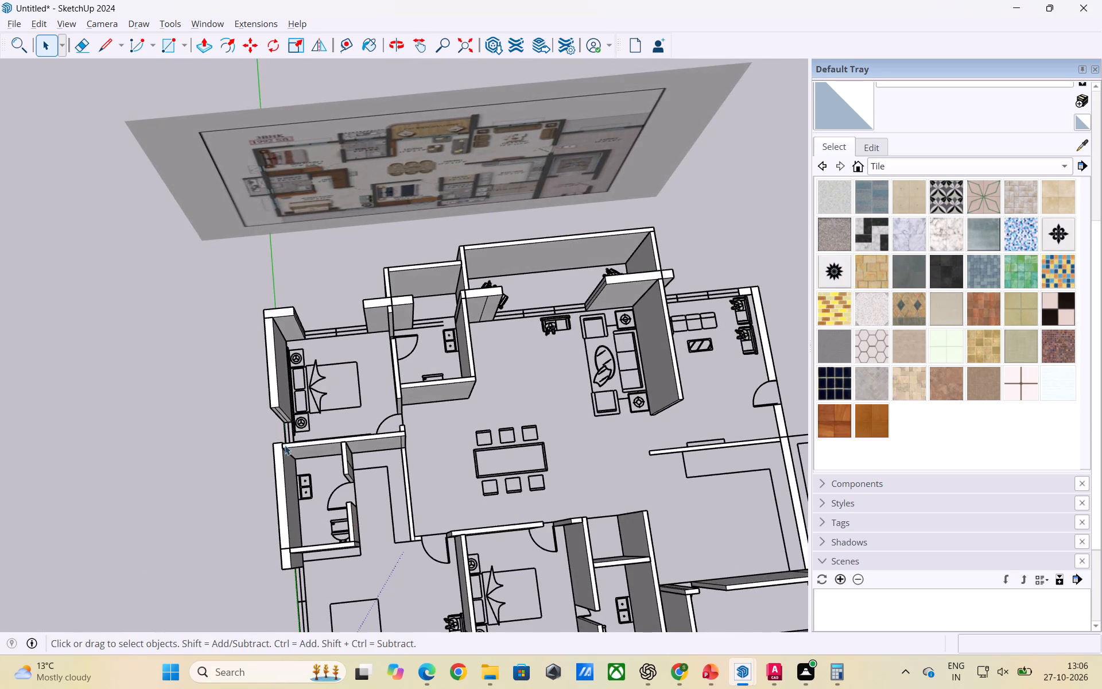
scroll(287, 439, up, 1)
scroll(560, 455, down, 3)
scroll(466, 260, up, 1)
middle_drag(466, 259, 505, 112)
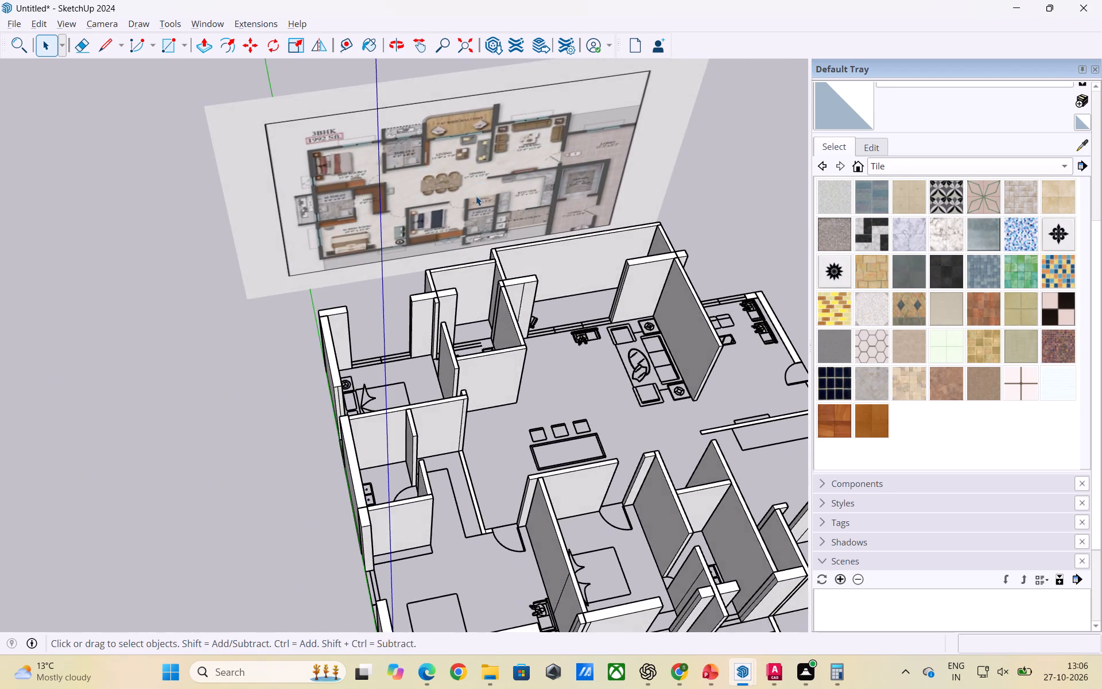
scroll(472, 252, up, 3)
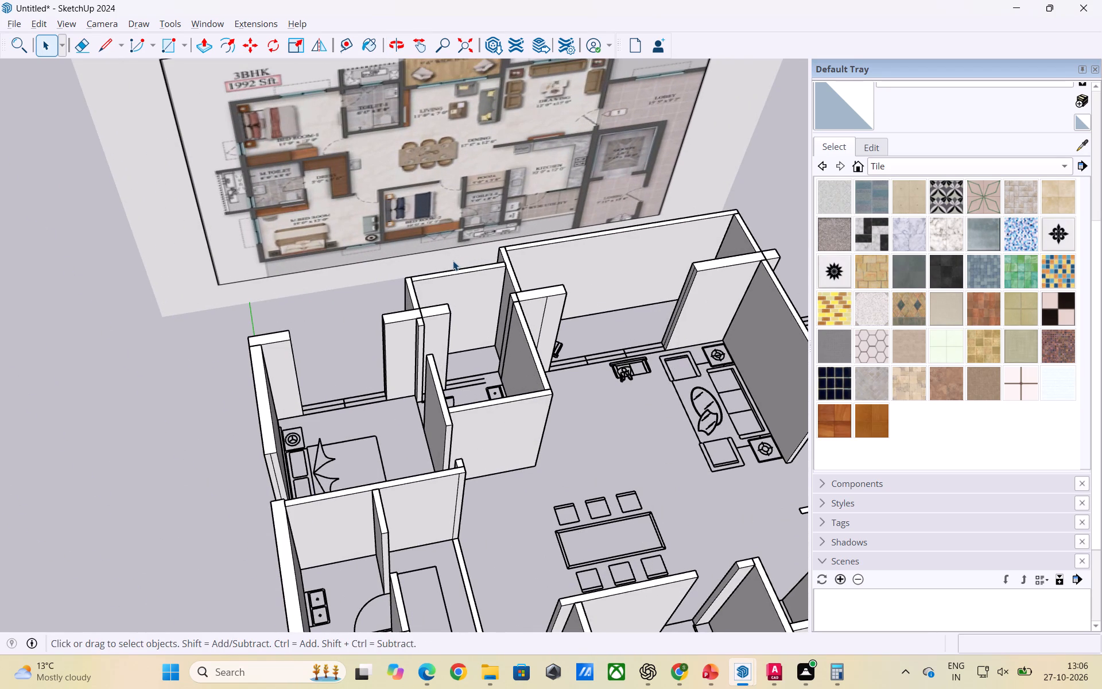
scroll(179, 351, up, 1)
scroll(179, 347, down, 6)
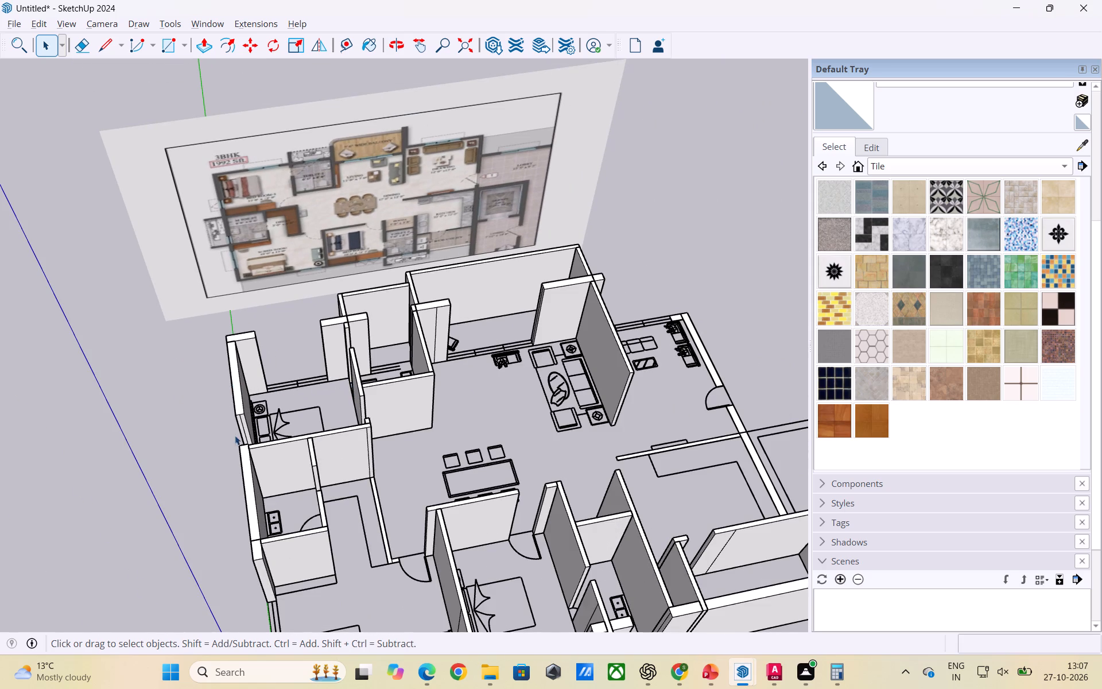
Inspect the outer side wall of bedroom 1 and the master toilet, including the gap between their wall segments.
scroll(224, 421, down, 4)
middle_drag(280, 454, 290, 591)
scroll(258, 475, up, 6)
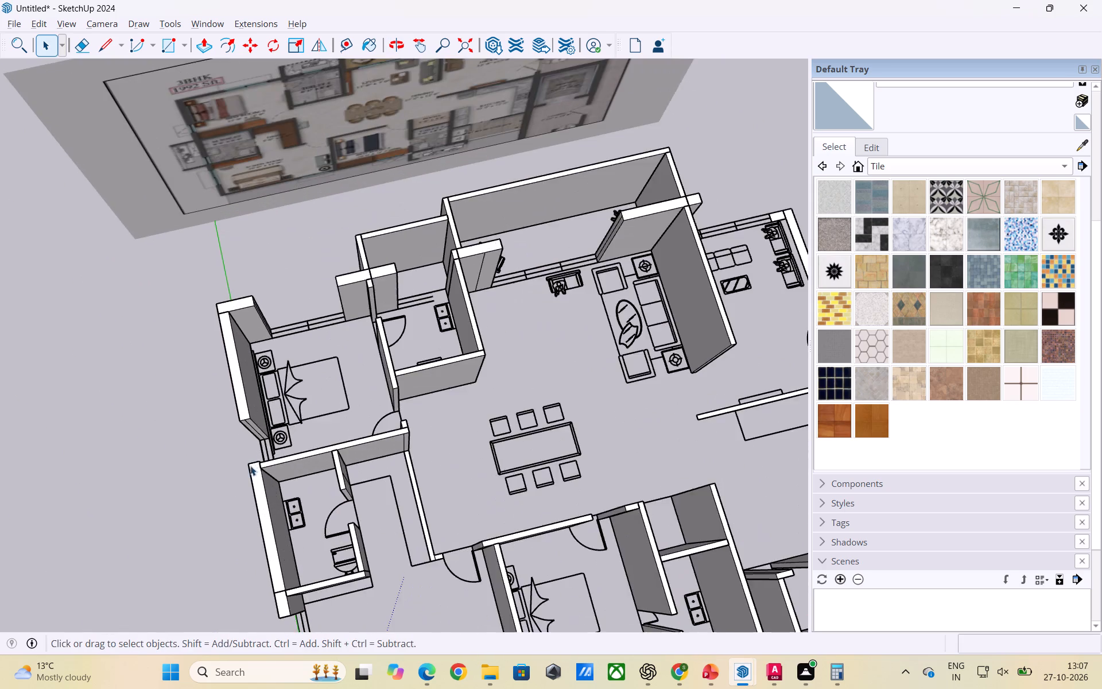
middle_drag(250, 466, 565, 410)
scroll(403, 504, up, 3)
middle_drag(334, 519, 567, 468)
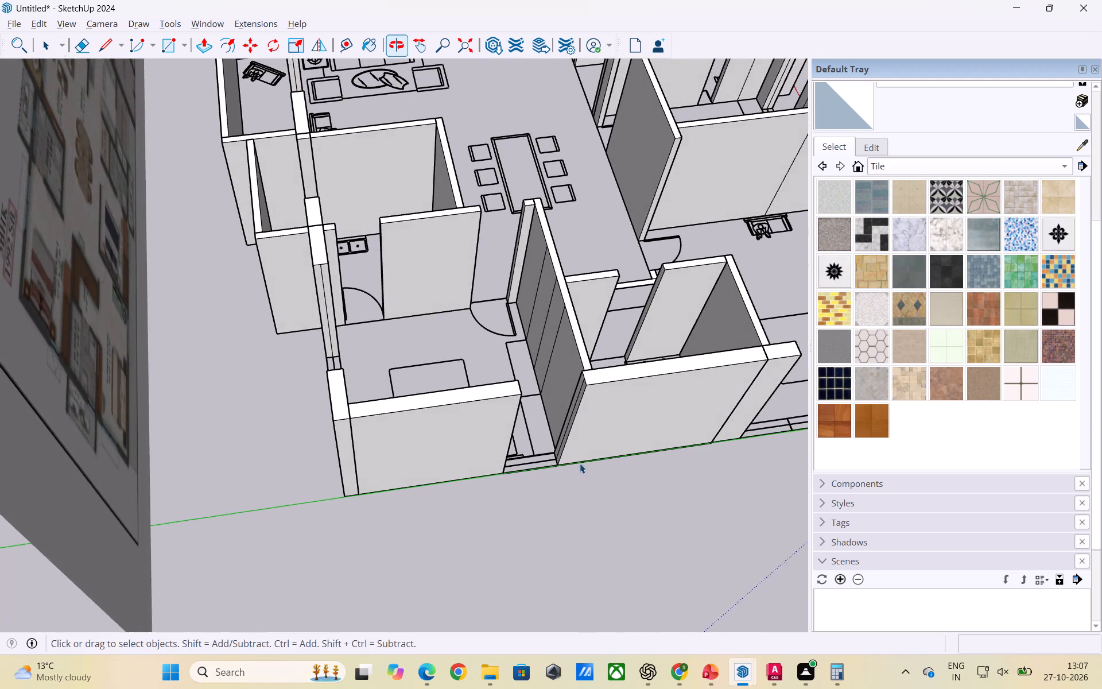
scroll(577, 466, up, 7)
scroll(488, 458, up, 3)
middle_drag(552, 458, 374, 490)
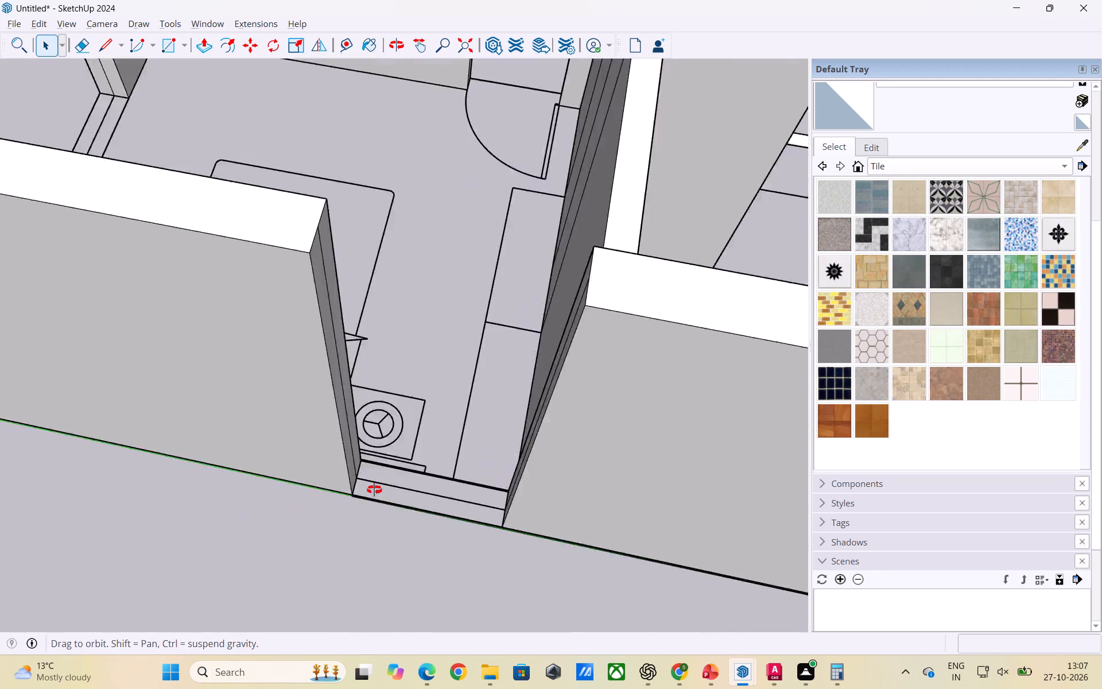
middle_drag(374, 490, 32, 444)
scroll(306, 368, down, 13)
middle_drag(313, 401, 282, 506)
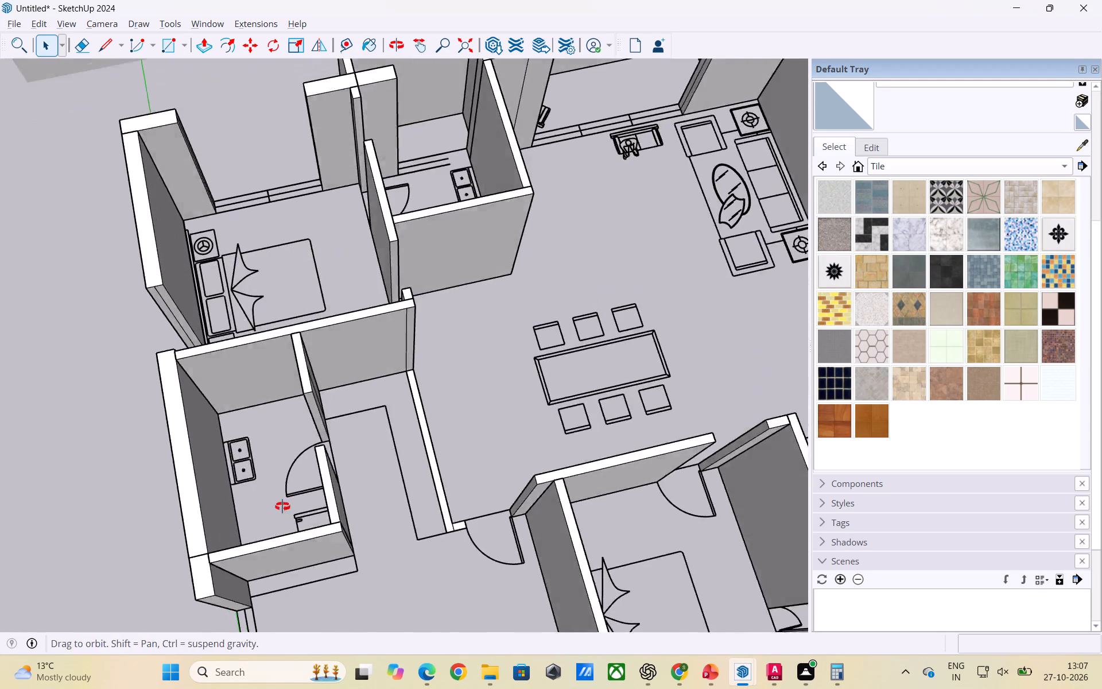
middle_drag(282, 506, 185, 519)
scroll(335, 444, down, 5)
middle_drag(211, 494, 238, 527)
scroll(331, 438, down, 3)
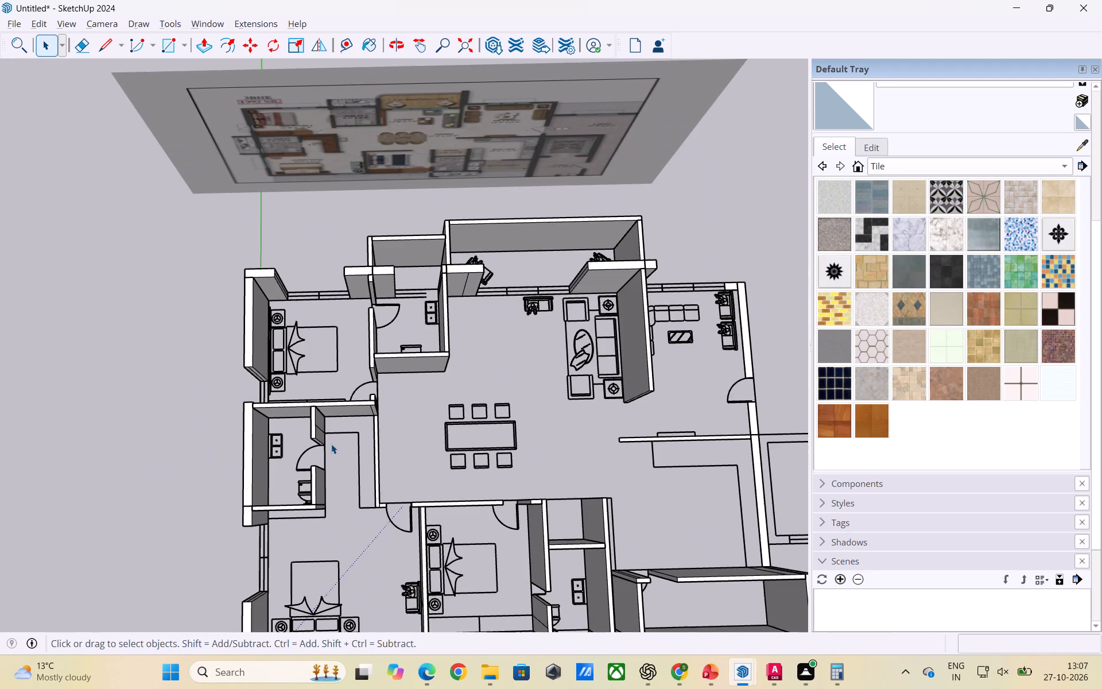
Compare the walls around bedroom 2, toilet 2, the pooja room and the kitchen with the floor plan reference image.
scroll(331, 374, down, 1)
middle_drag(332, 378, 332, 391)
middle_drag(328, 404, 347, 219)
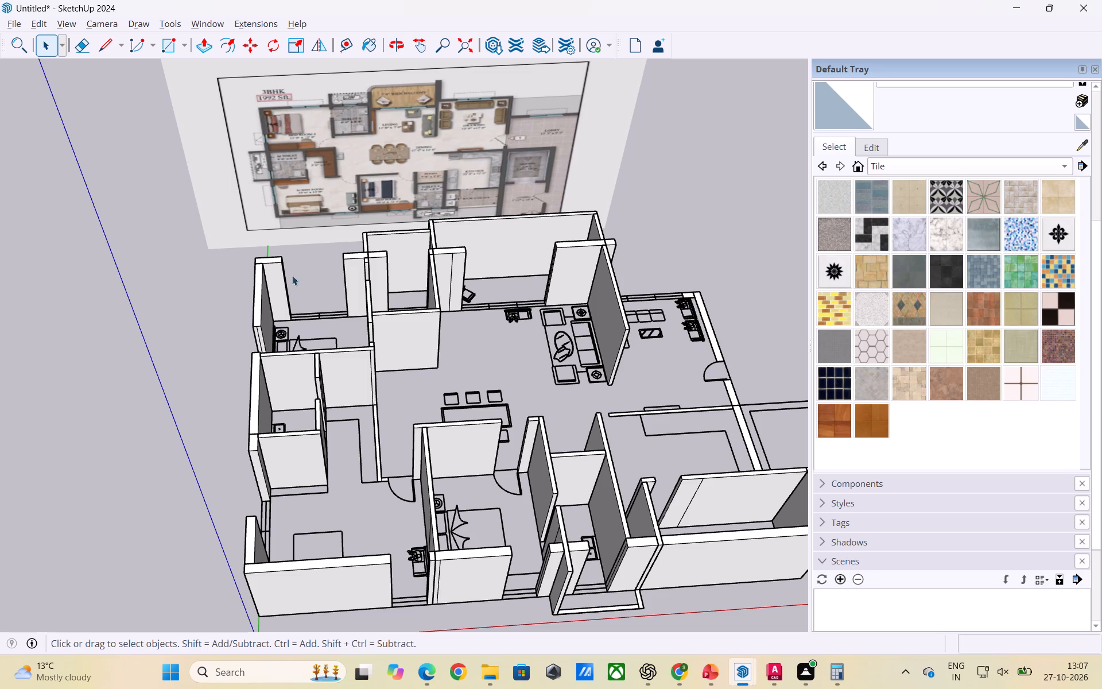
scroll(359, 172, up, 12)
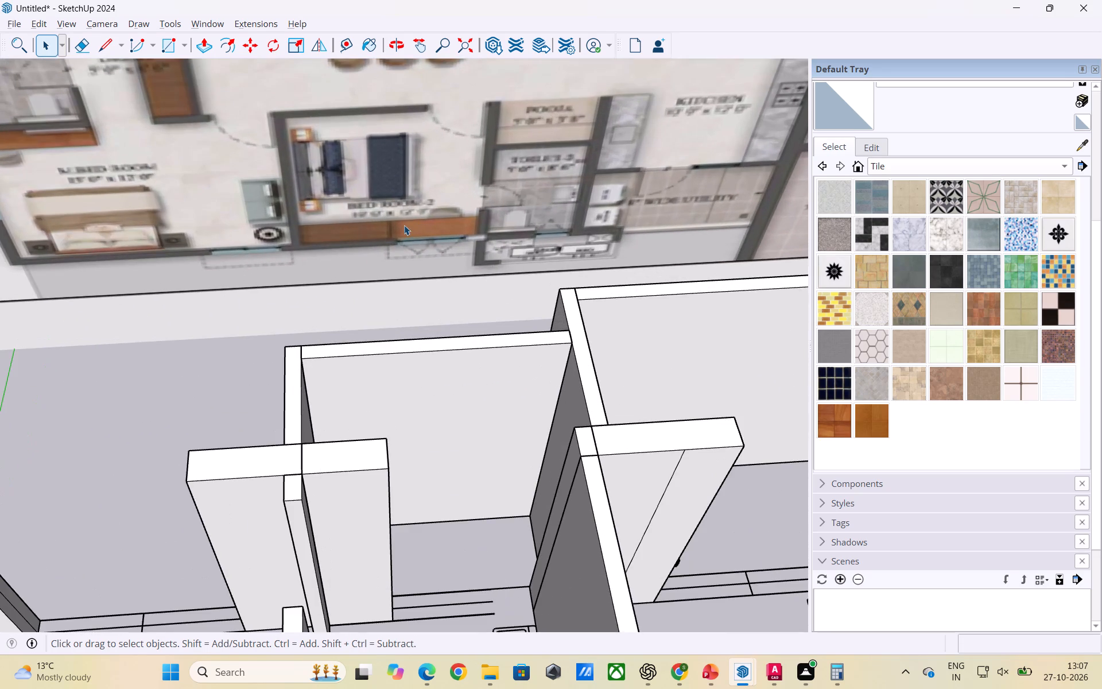
scroll(234, 194, down, 9)
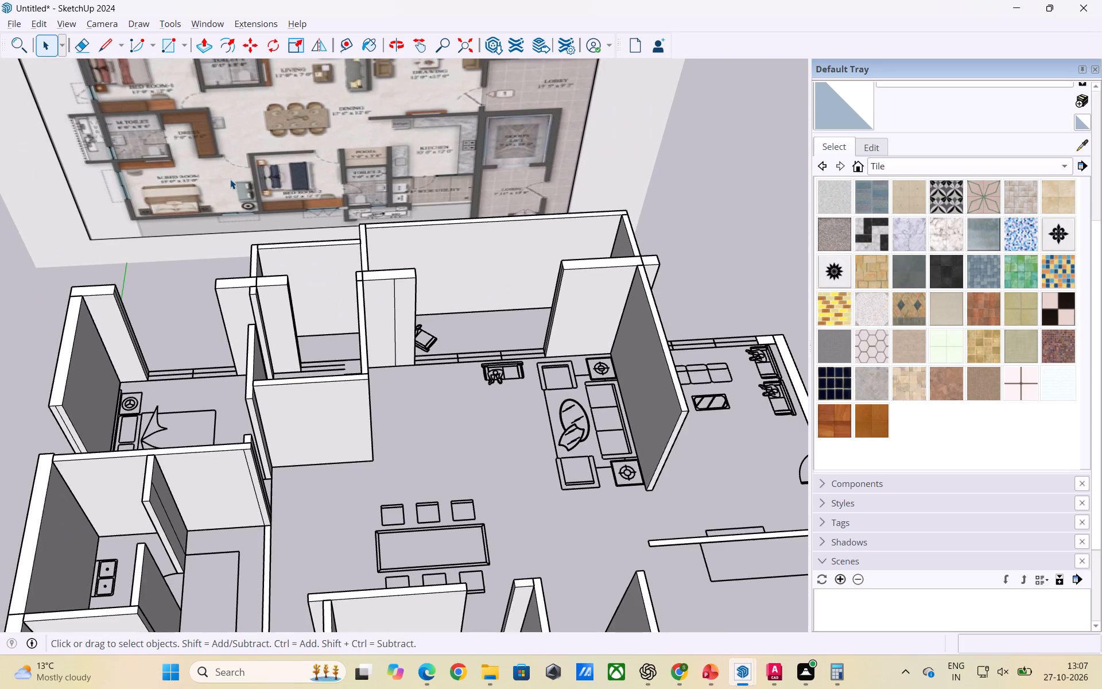
scroll(230, 179, down, 2)
scroll(334, 168, down, 2)
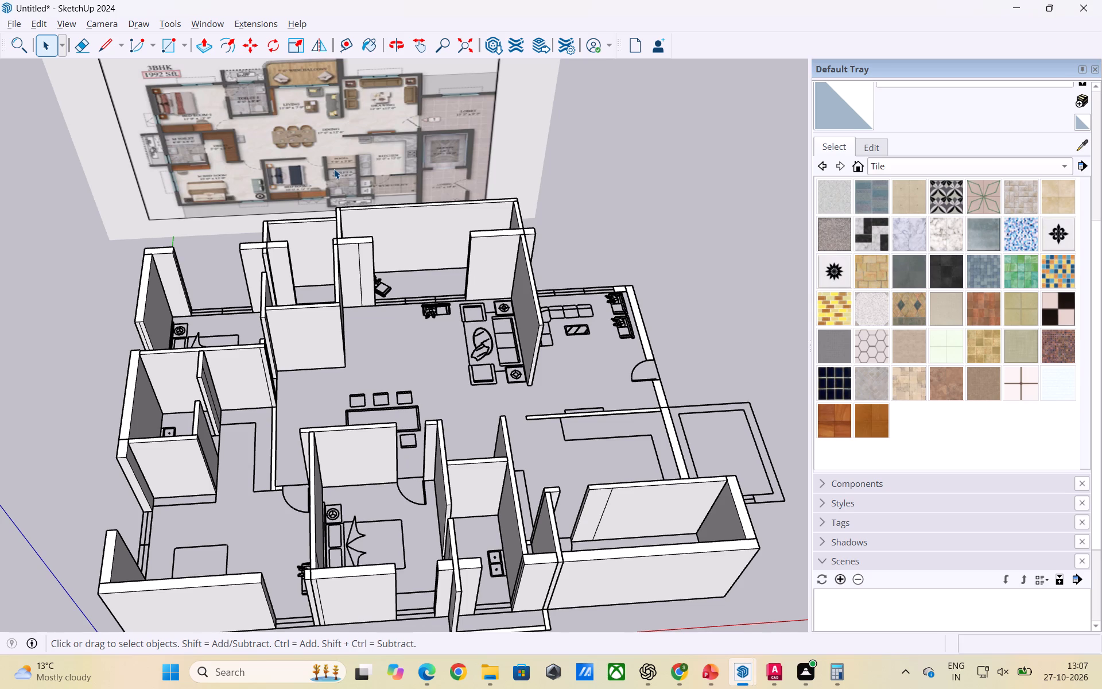
scroll(502, 418, up, 3)
scroll(523, 385, down, 3)
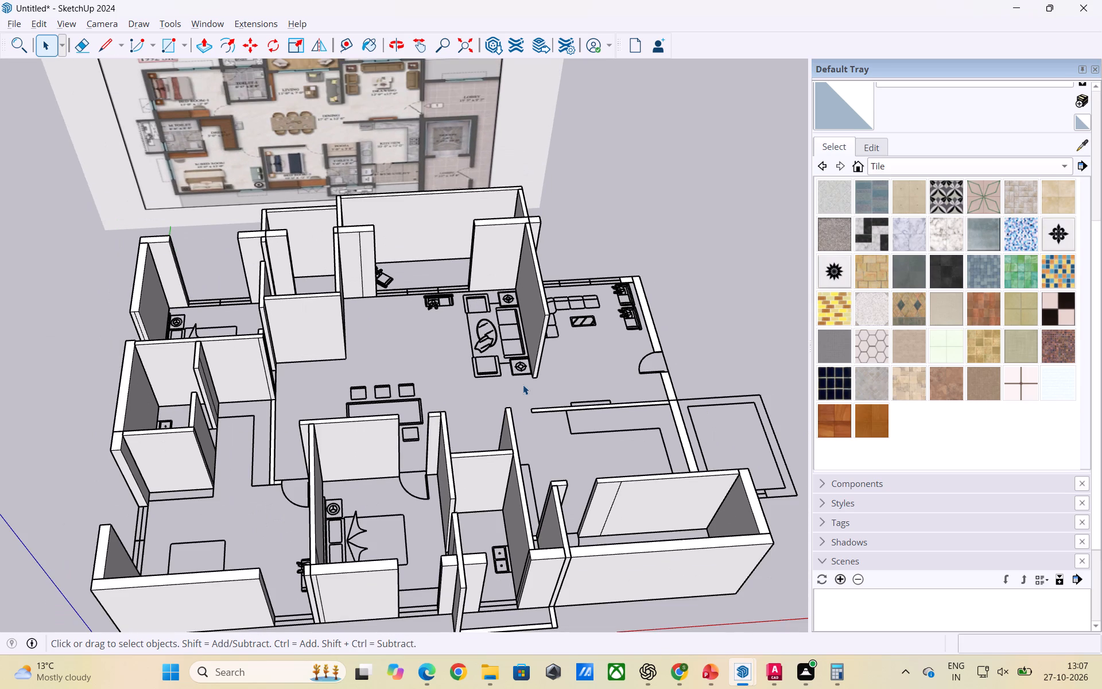
scroll(369, 180, up, 9)
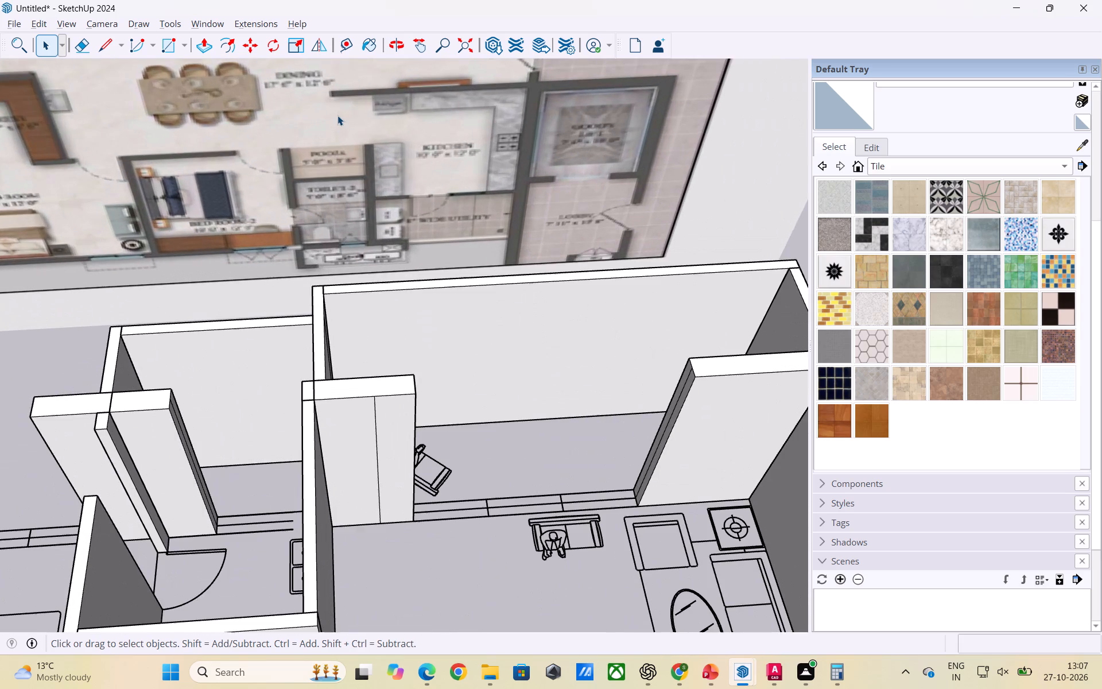
scroll(337, 115, down, 9)
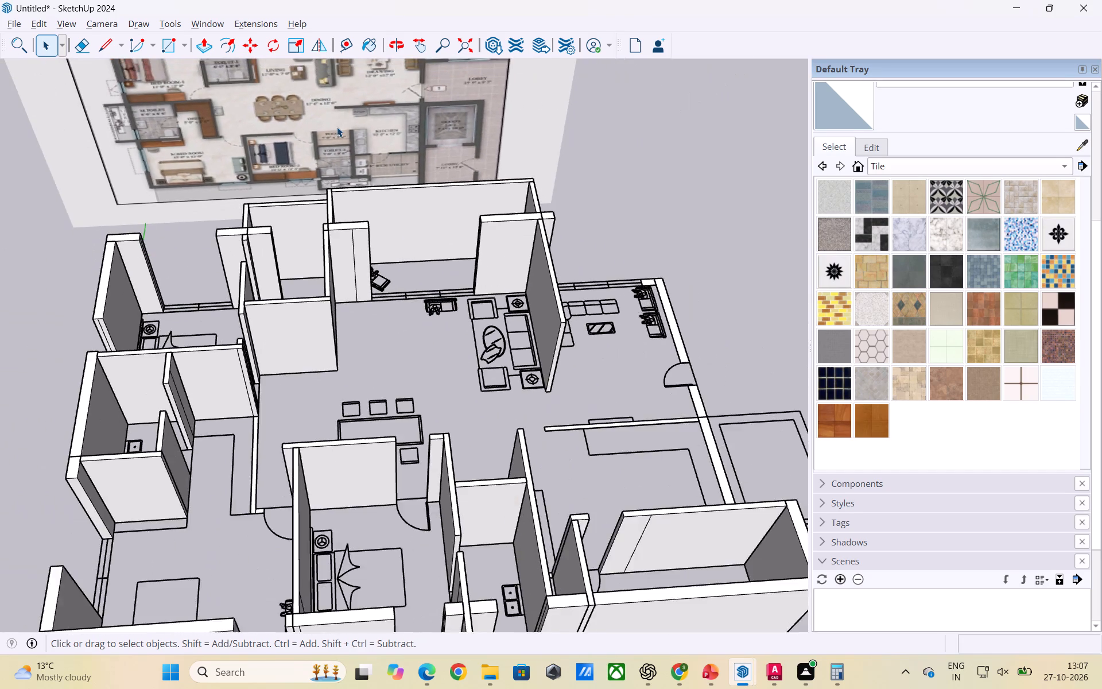
scroll(337, 127, down, 3)
Compare the living, drawing, kitchen and utility walls with the floor plan reference image to check the remaining segments.
middle_drag(443, 428, 456, 543)
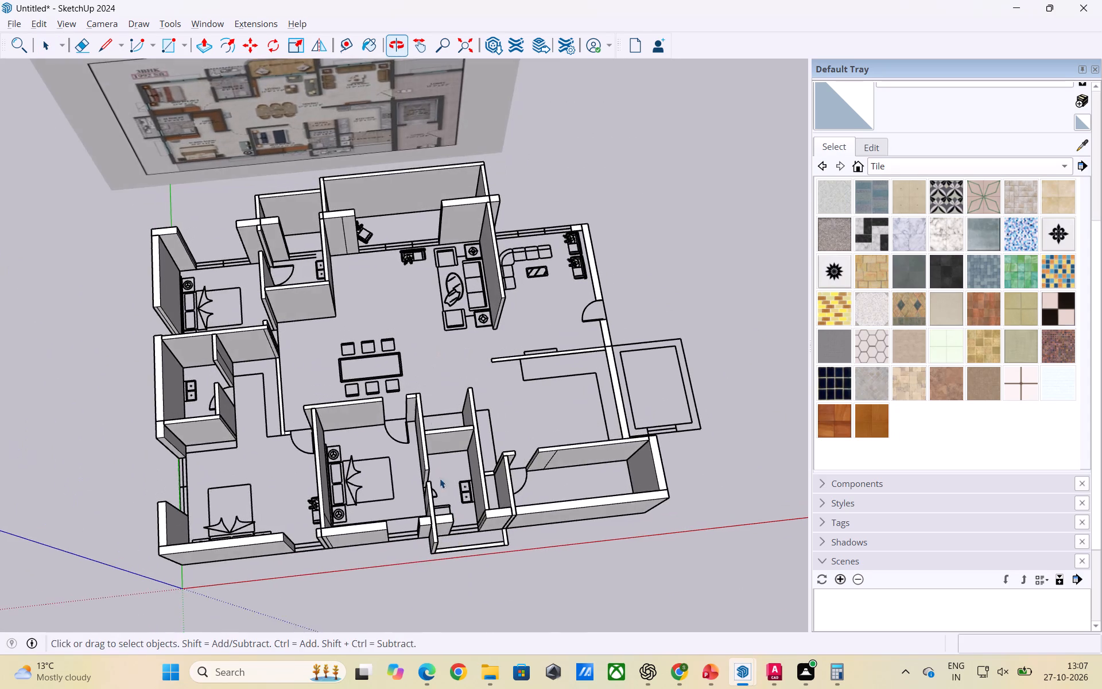
scroll(437, 383, up, 3)
scroll(489, 383, down, 4)
scroll(357, 61, up, 6)
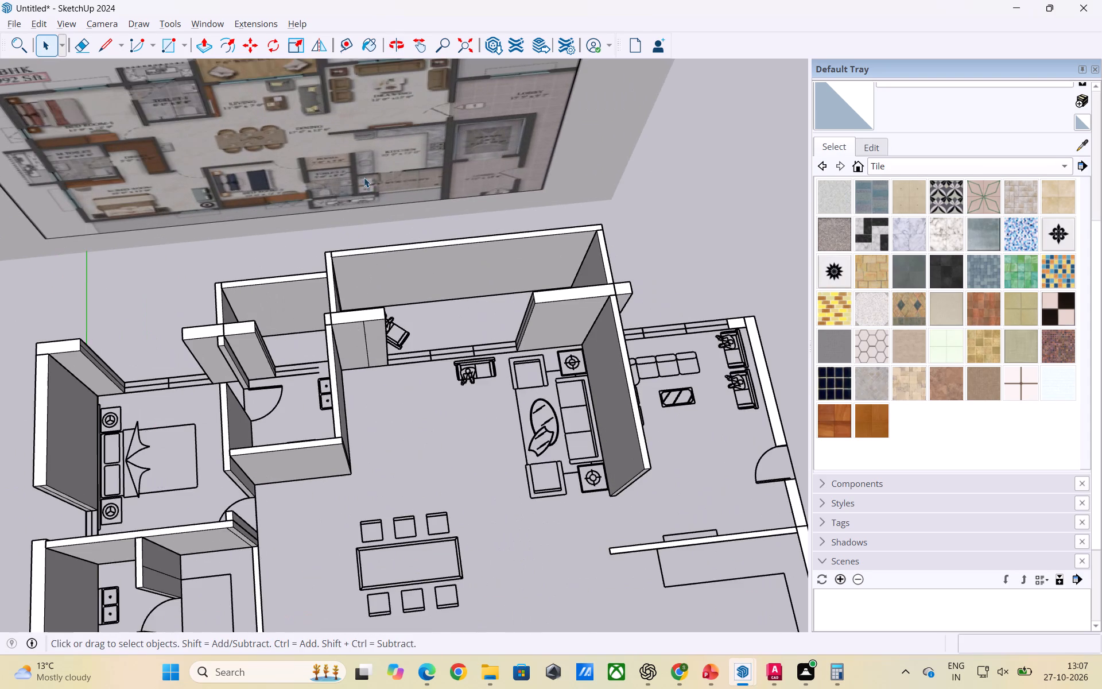
middle_drag(342, 245, 308, 71)
scroll(320, 123, down, 2)
scroll(414, 279, down, 6)
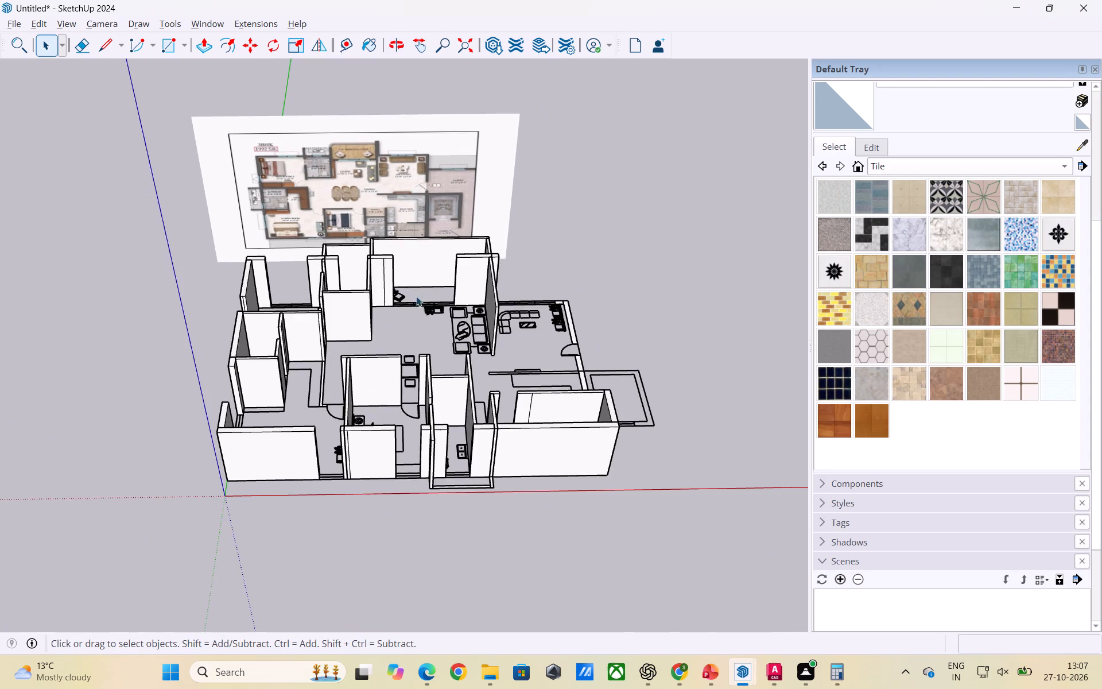
middle_drag(397, 365, 391, 438)
scroll(359, 285, up, 11)
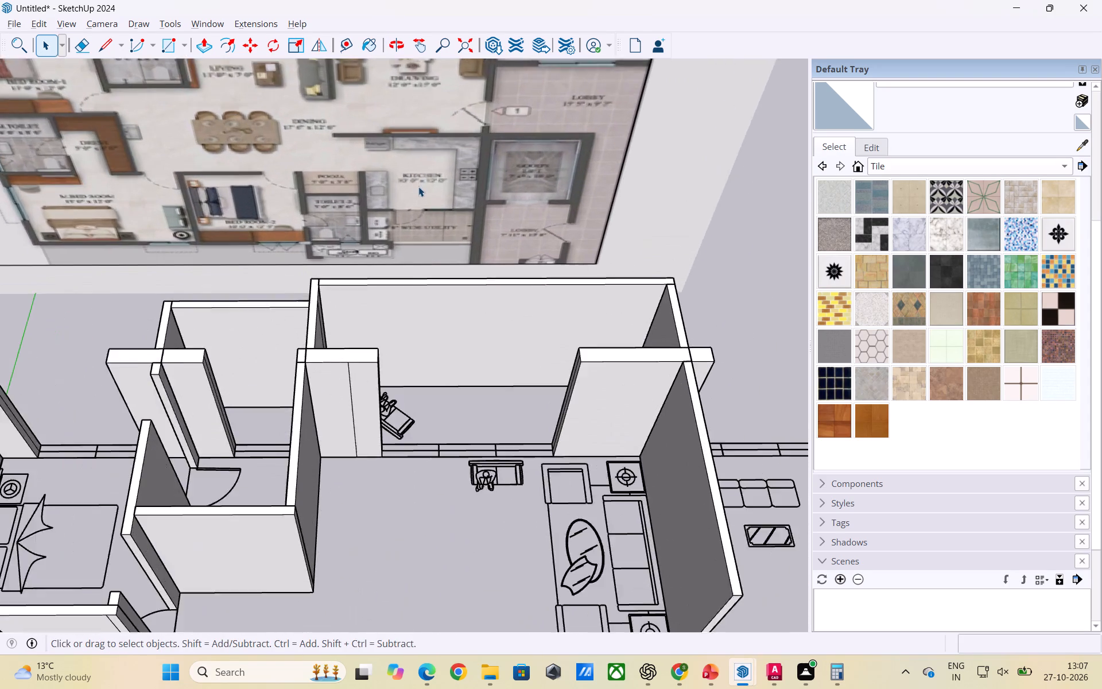
middle_drag(462, 228, 475, 164)
scroll(542, 187, down, 6)
middle_drag(396, 342, 394, 355)
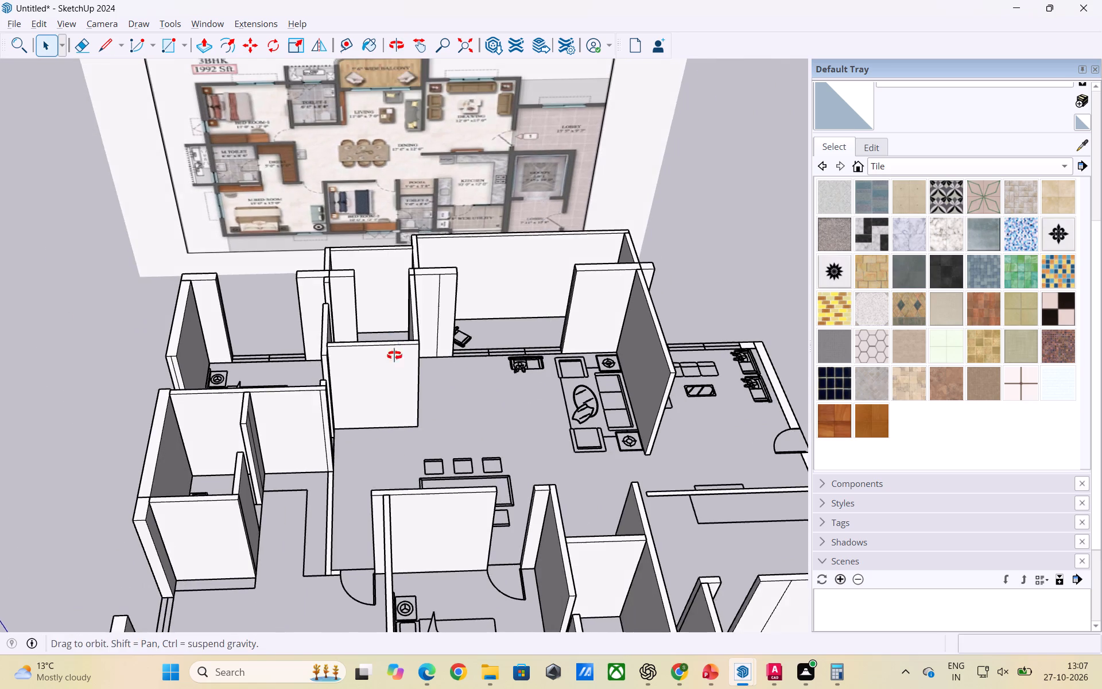
middle_drag(394, 355, 391, 381)
scroll(272, 351, down, 3)
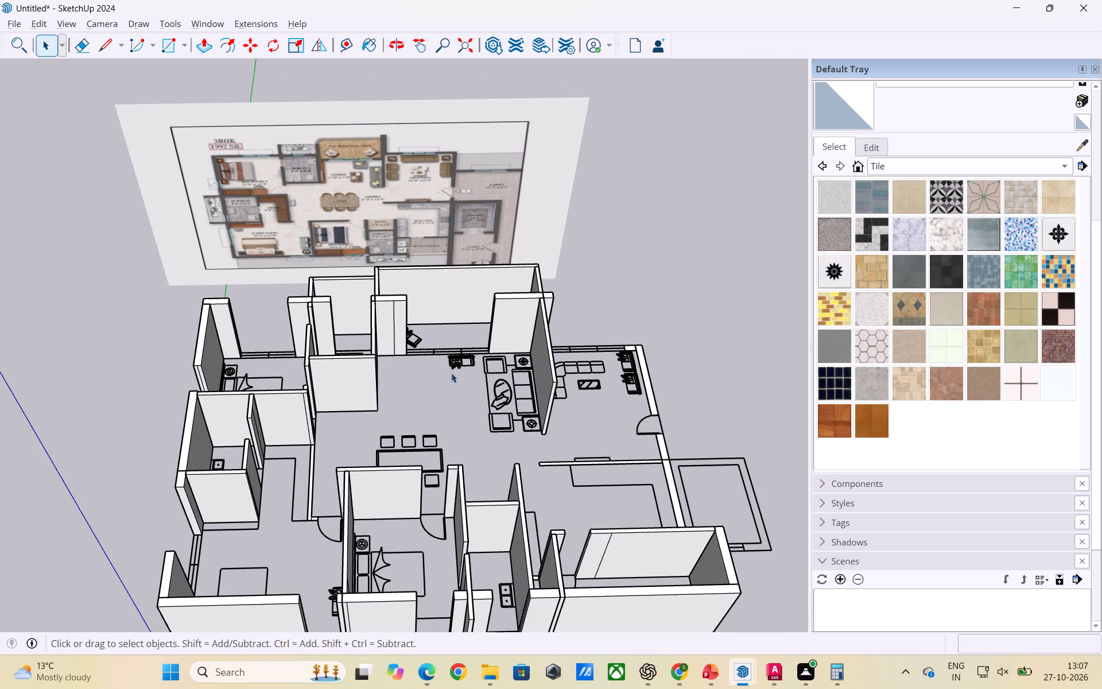
scroll(271, 373, down, 2)
scroll(531, 329, up, 3)
middle_drag(523, 323, 519, 413)
scroll(506, 350, up, 2)
scroll(107, 295, down, 3)
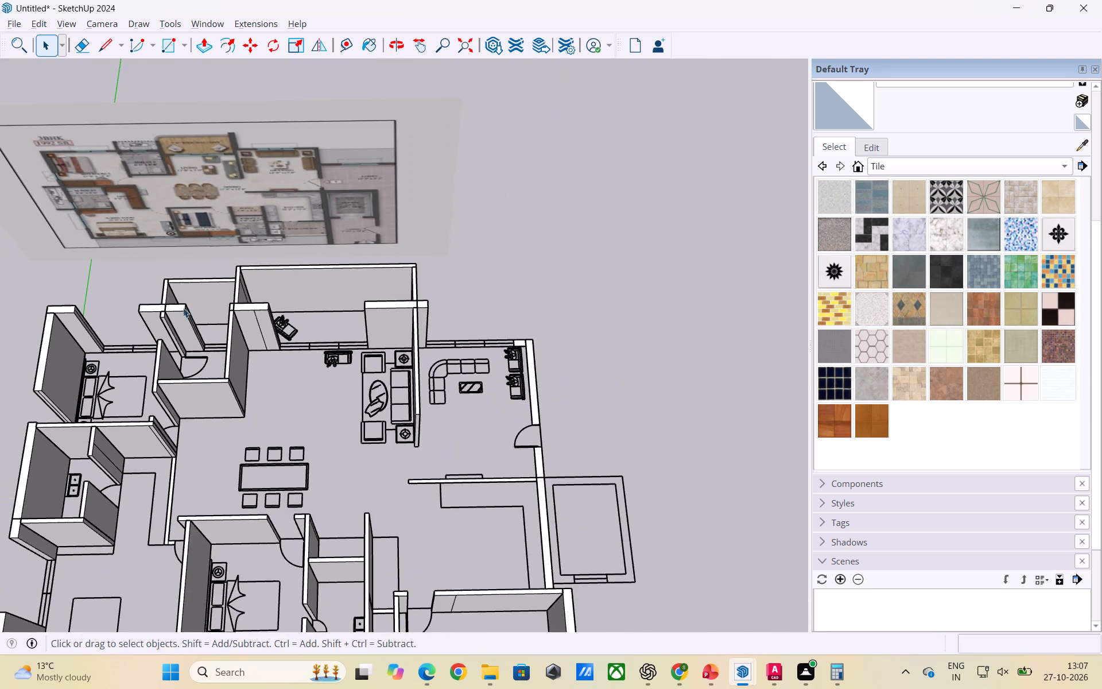
Extrude the short wall segment at the drawing room's outer corner, beside the window, to 9' with Push/Pull.
scroll(554, 311, up, 11)
middle_drag(516, 342, 521, 369)
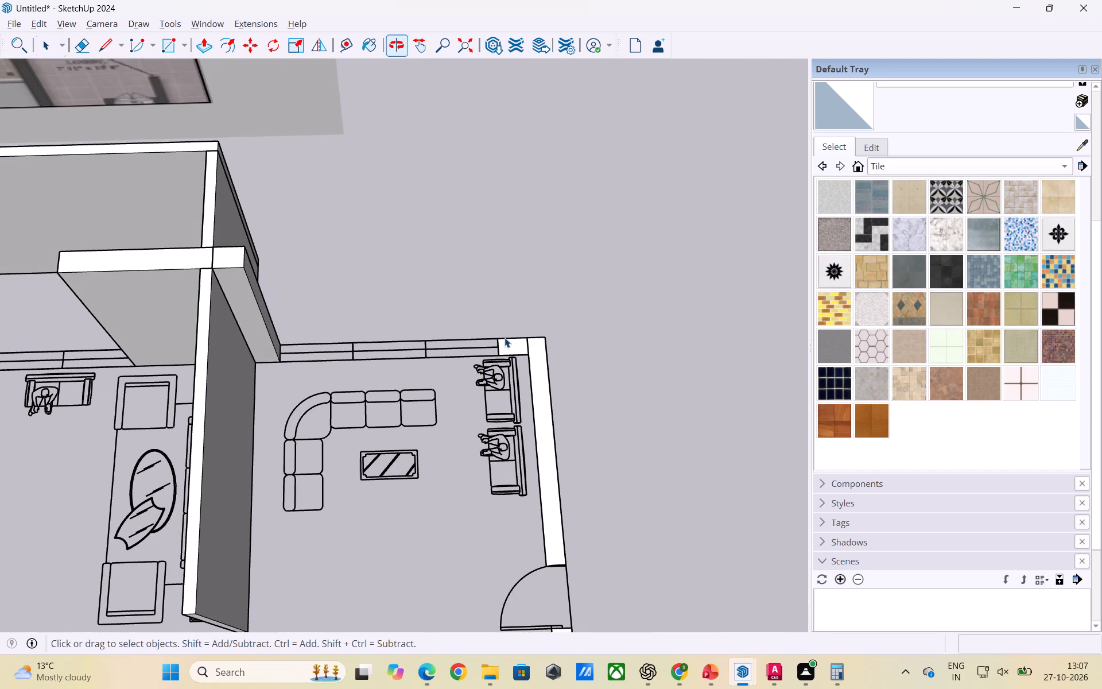
triple_click(514, 346)
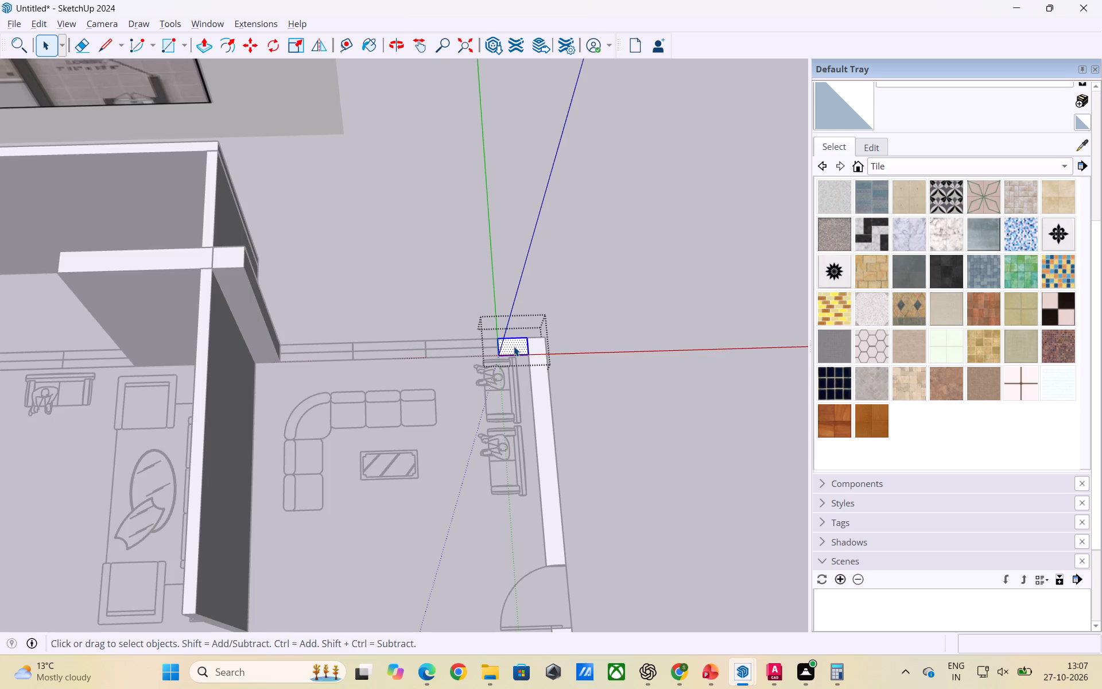
key(p)
click(514, 346)
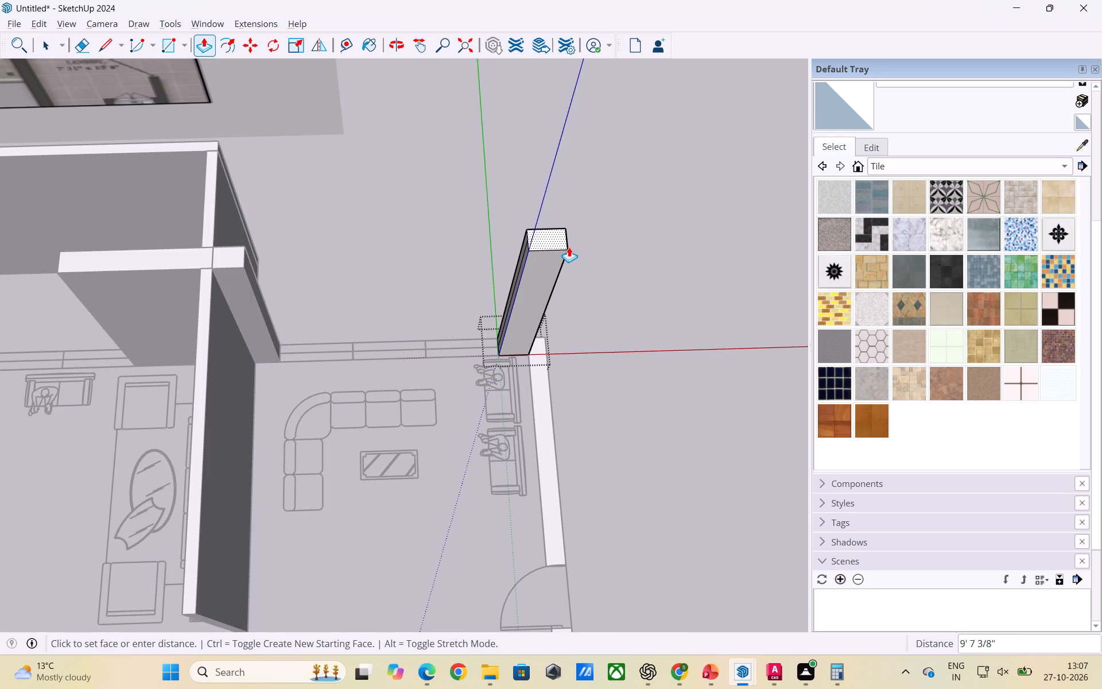
text(9')
key(Return)
key(space)
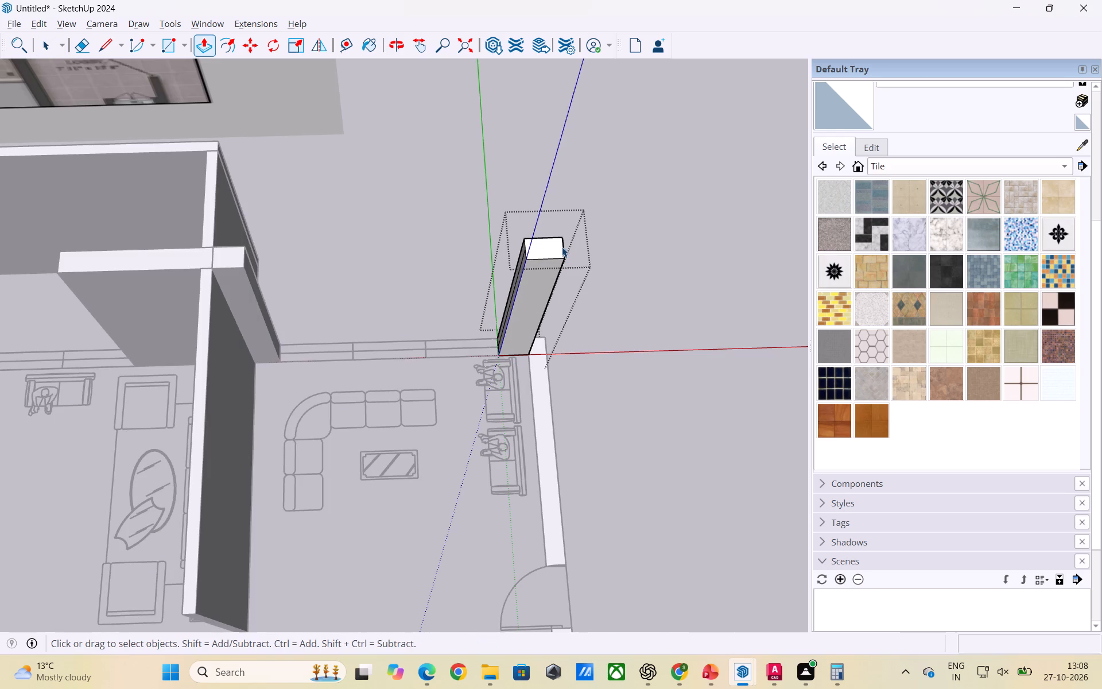
click(640, 250)
Extrude the drawing room's long outer wall, between the corner and the entrance door, to 9' with Push/Pull.
scroll(372, 246, down, 4)
double_click(503, 412)
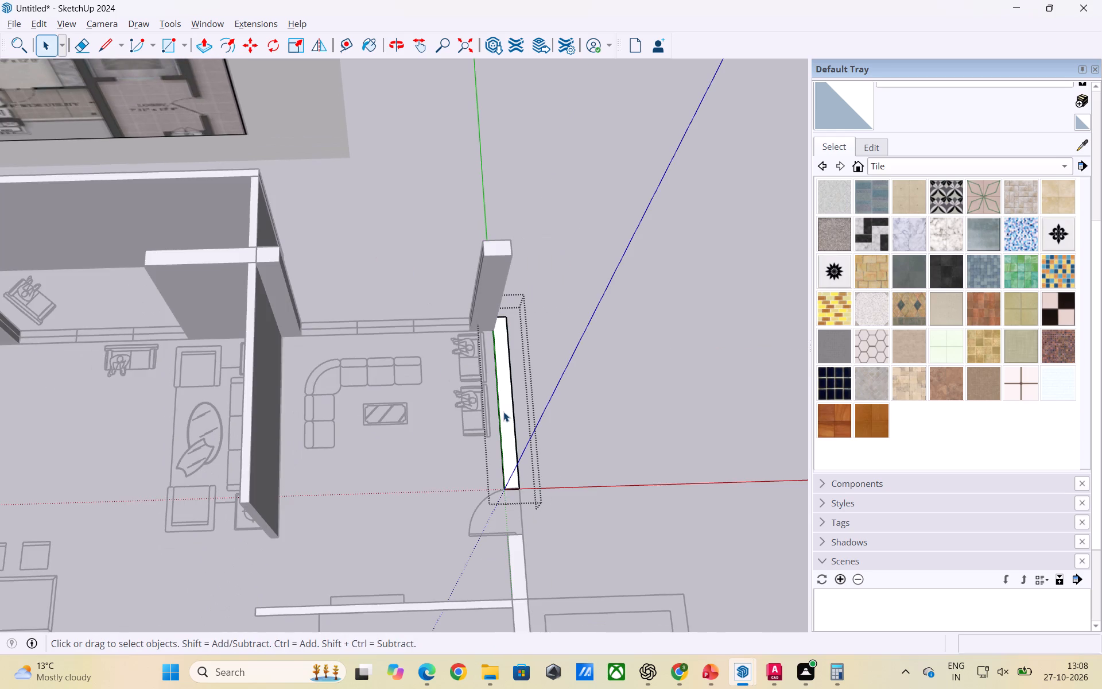
click(503, 412)
key(p)
click(503, 412)
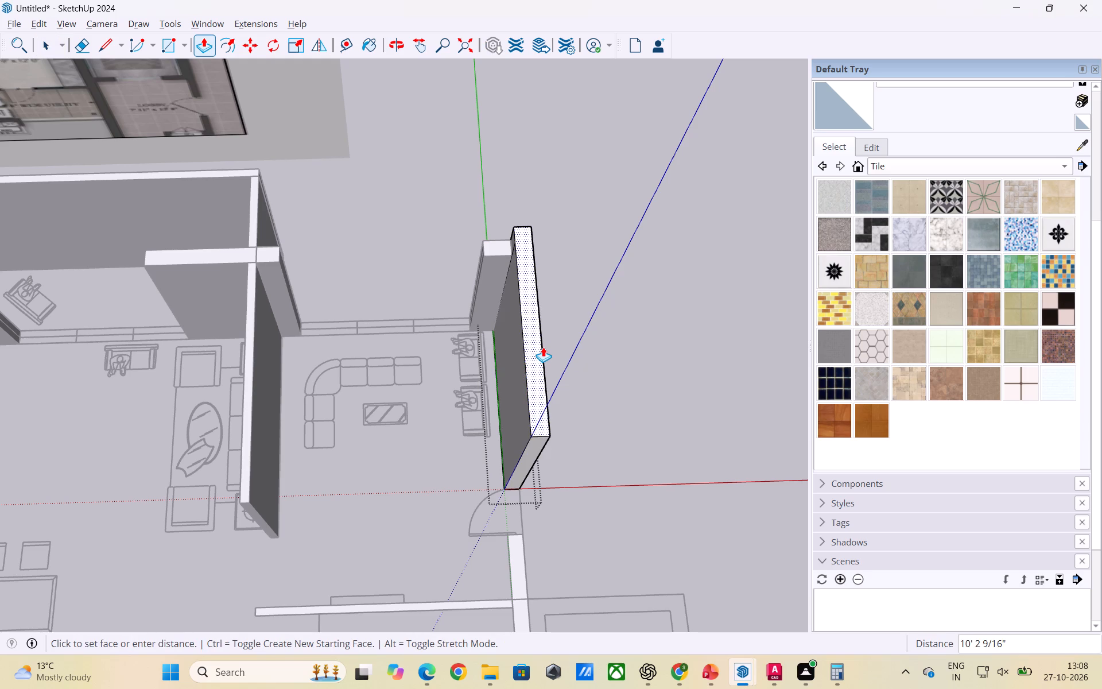
text(9')
key(Return)
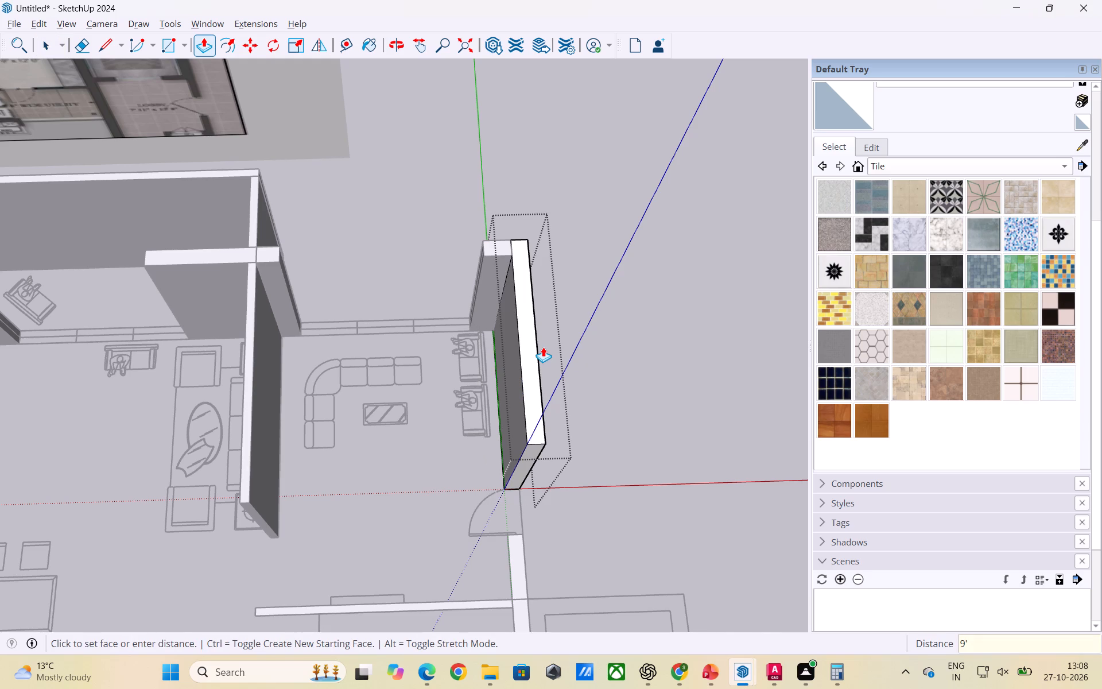
Extrude the short outer wall segment between the entrance door and the kitchen to 9' with Push/Pull.
key(space)
click(625, 358)
scroll(608, 296, down, 6)
middle_drag(560, 386, 568, 344)
scroll(460, 297, down, 5)
middle_drag(520, 370, 521, 451)
scroll(511, 418, down, 1)
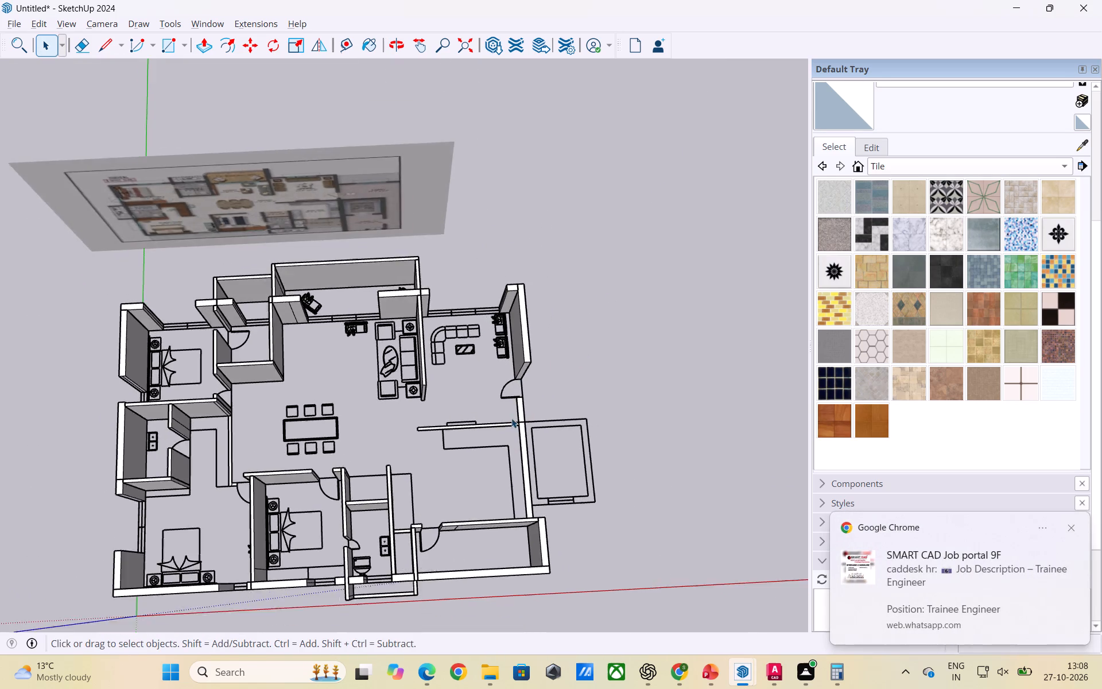
scroll(511, 418, up, 6)
triple_click(525, 406)
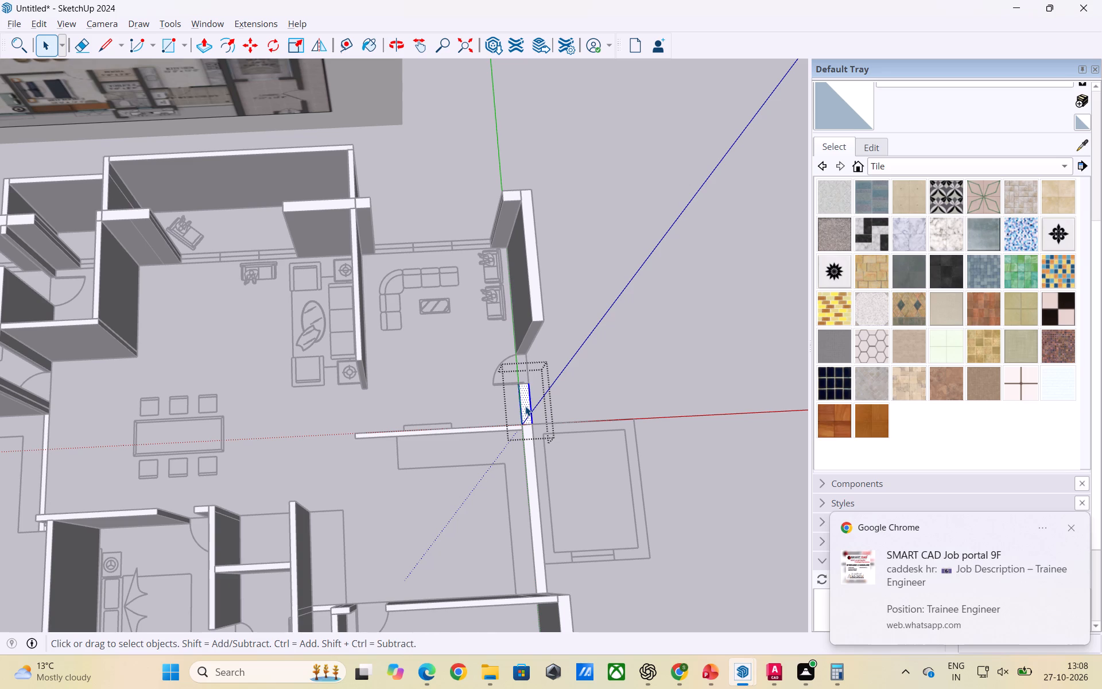
key(p)
click(525, 406)
text(9')
key(Return)
key(space)
click(624, 366)
Extrude the partition wall between the drawing room and the kitchen to 9' with Push/Pull, matching the adjacent wall's height.
scroll(544, 354, down, 3)
middle_drag(538, 417, 539, 411)
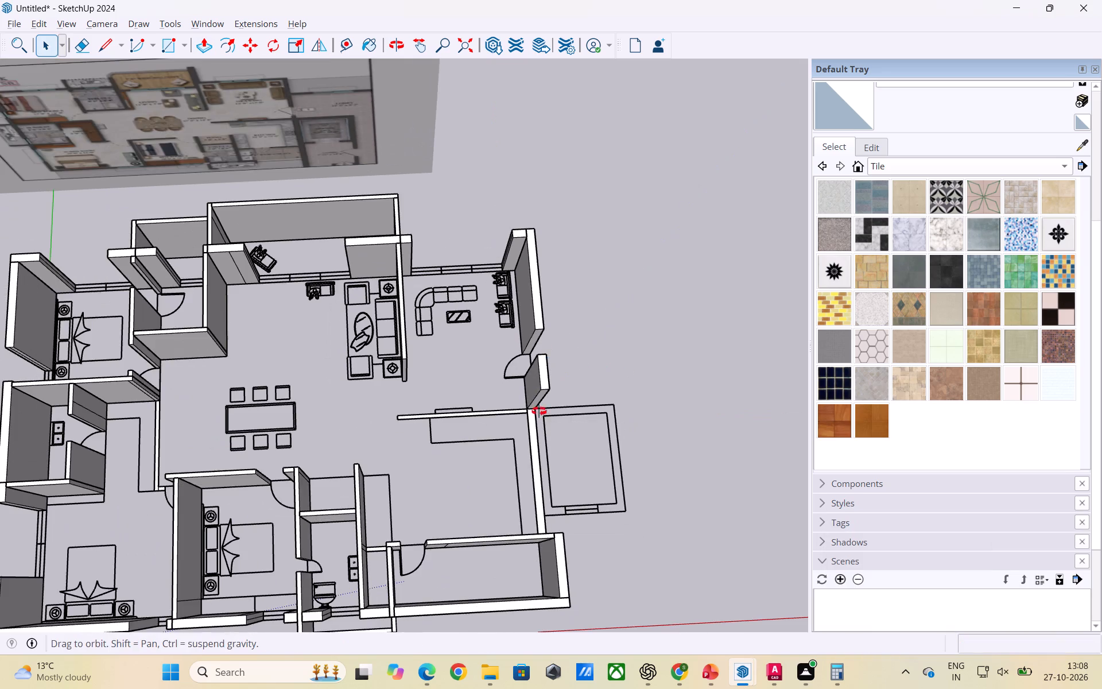
middle_drag(539, 411, 541, 339)
scroll(541, 373, up, 3)
scroll(397, 332, down, 6)
scroll(508, 375, up, 2)
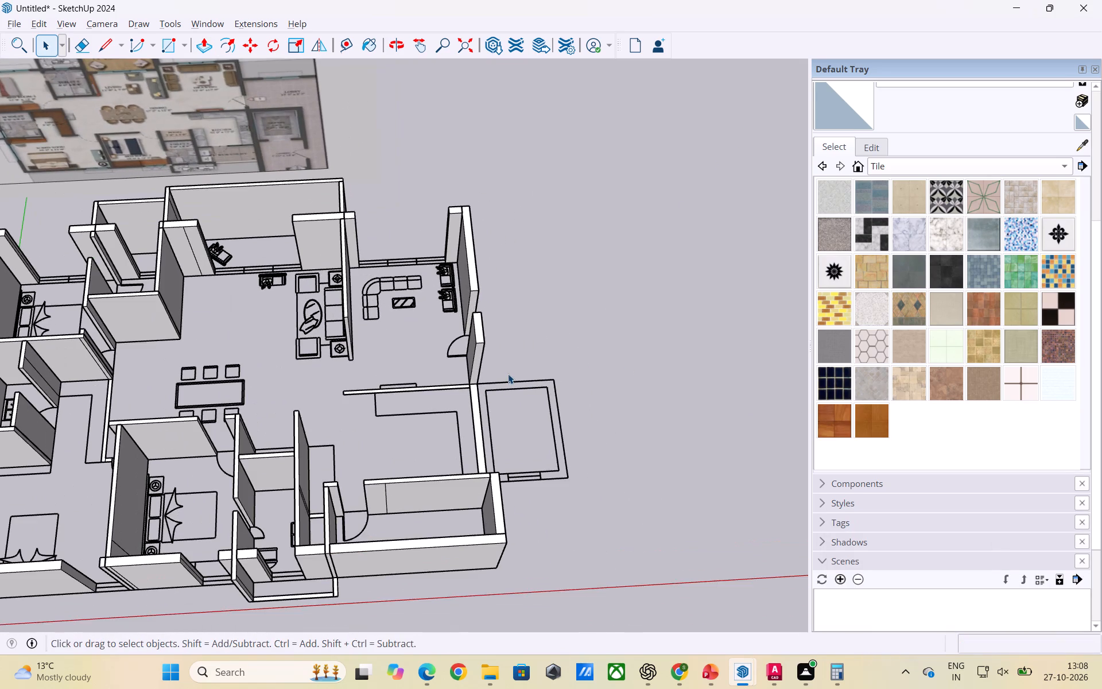
scroll(505, 374, up, 3)
scroll(454, 351, down, 2)
middle_drag(464, 369, 465, 436)
scroll(467, 438, up, 3)
scroll(480, 374, down, 5)
middle_drag(503, 451, 429, 462)
scroll(386, 459, down, 1)
scroll(400, 468, up, 1)
middle_drag(402, 476, 491, 493)
scroll(476, 454, up, 8)
middle_drag(577, 452, 364, 485)
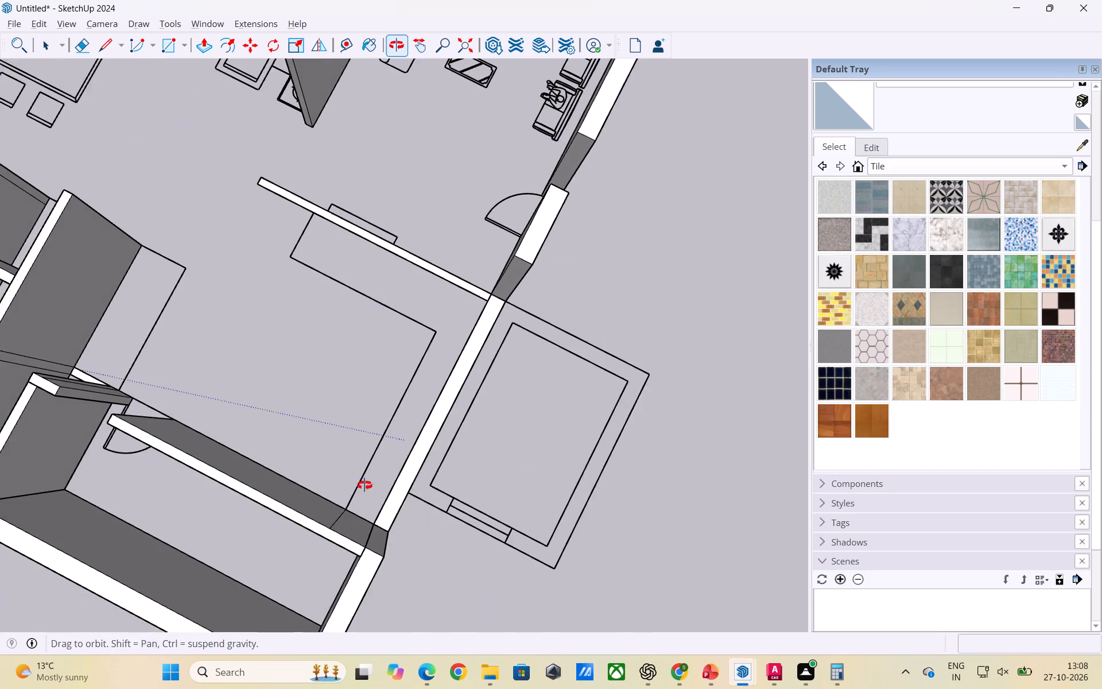
middle_drag(364, 485, 363, 485)
middle_drag(382, 487, 551, 363)
scroll(597, 375, down, 3)
middle_drag(437, 274, 442, 393)
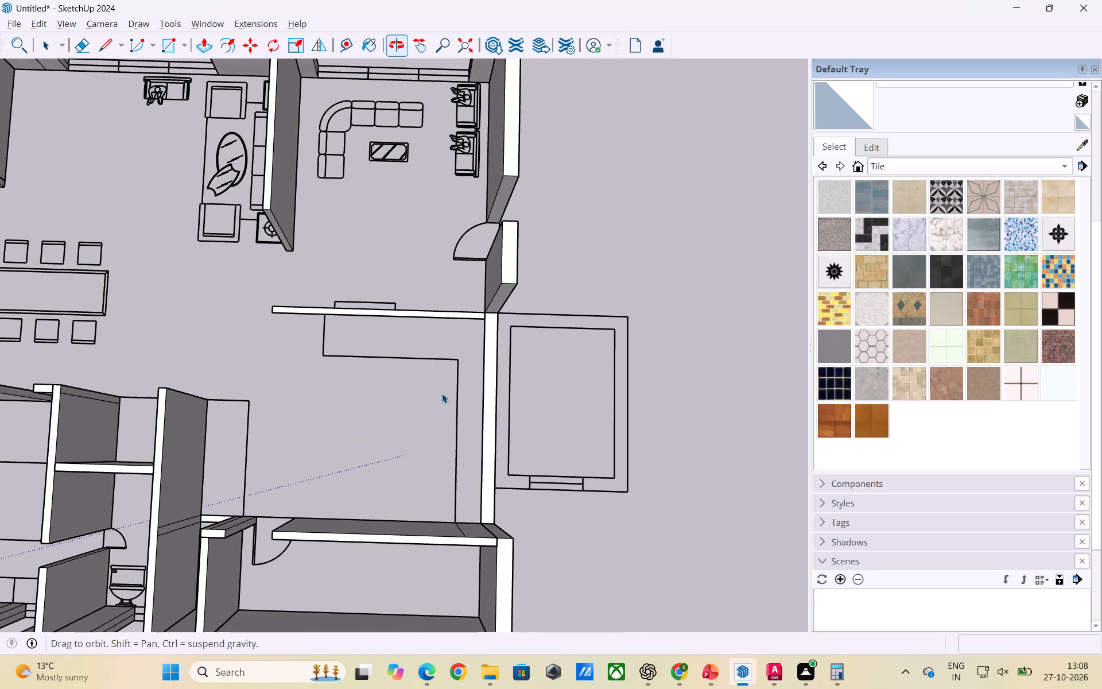
scroll(433, 327, up, 2)
triple_click(445, 311)
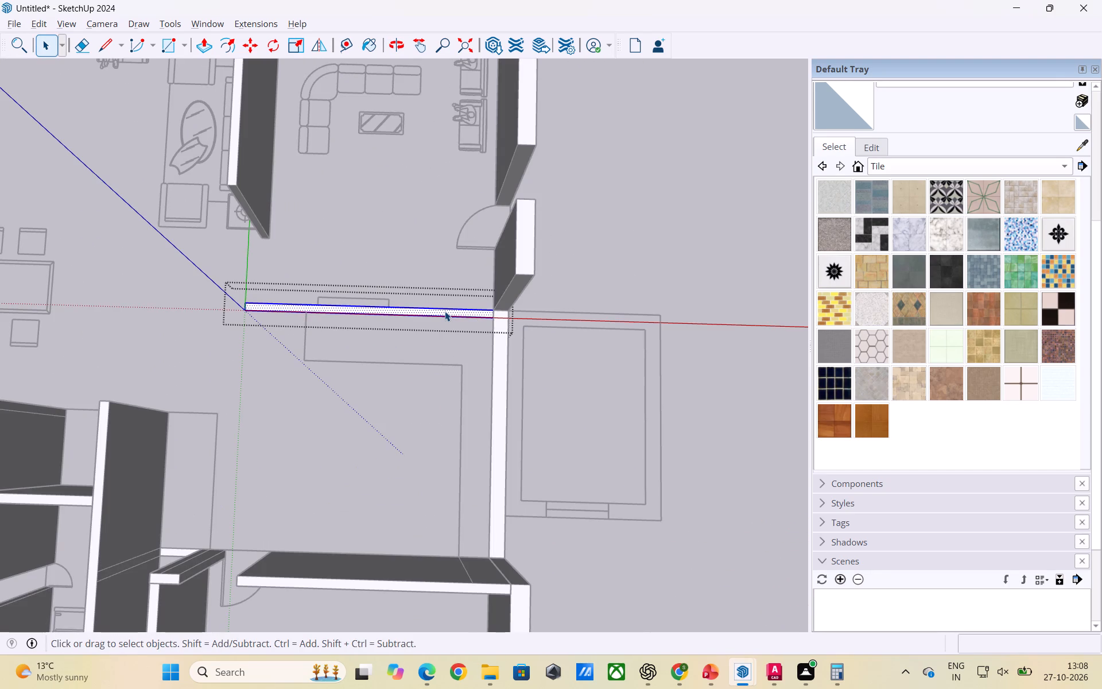
key(p)
click(445, 311)
click(536, 245)
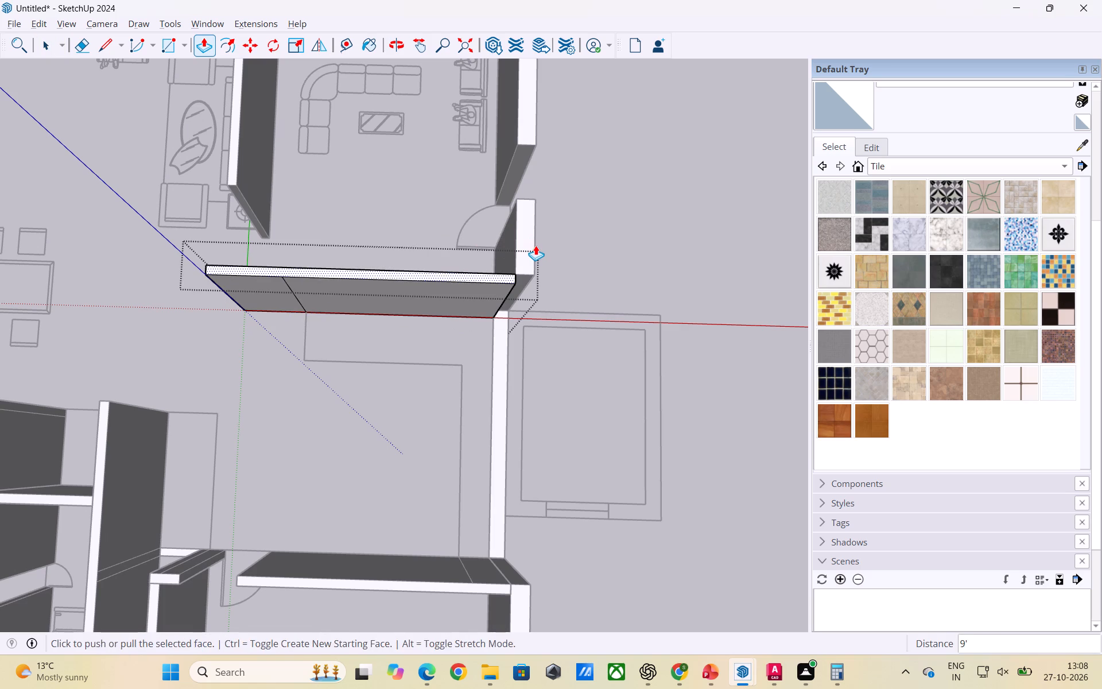
key(space)
click(626, 249)
Extrude the kitchen's long outer wall, between the entrance-side wall and the utility, to 9' with Push/Pull.
scroll(445, 264, down, 6)
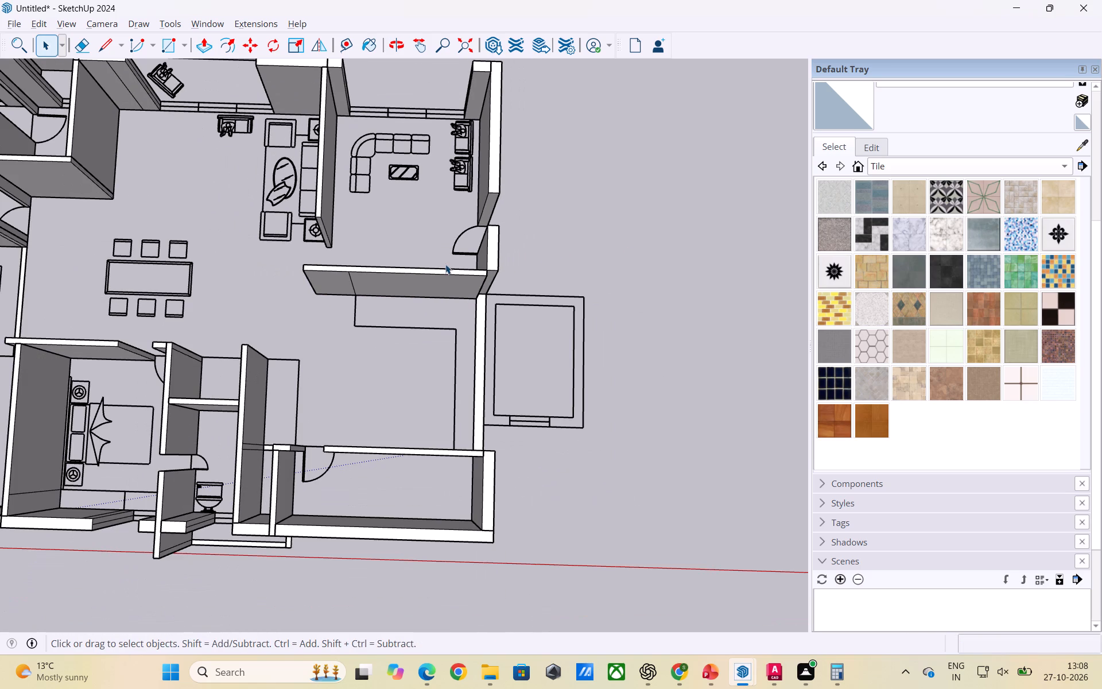
middle_drag(490, 470, 478, 353)
scroll(468, 404, up, 2)
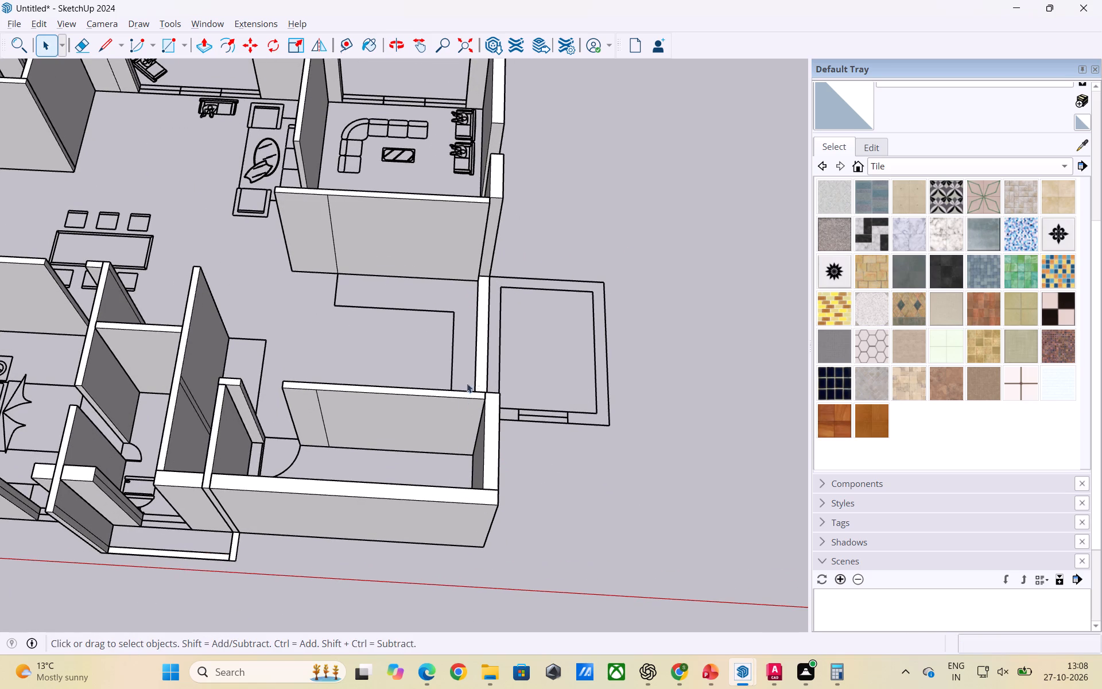
scroll(424, 364, down, 2)
middle_drag(412, 364, 426, 500)
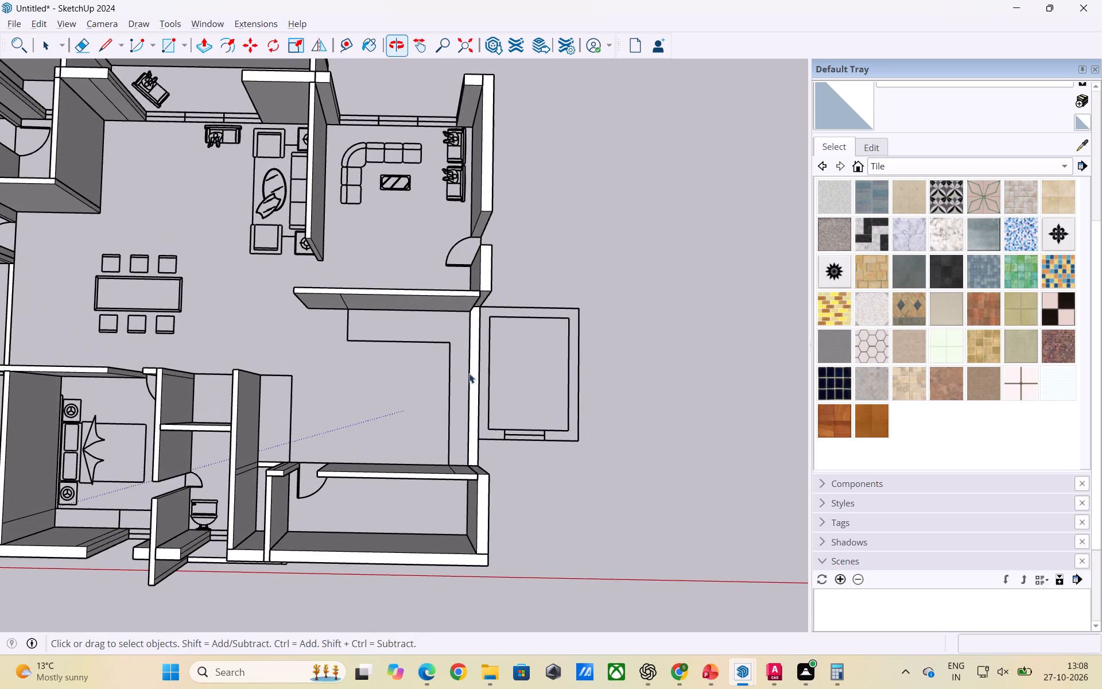
scroll(479, 356, up, 2)
triple_click(475, 369)
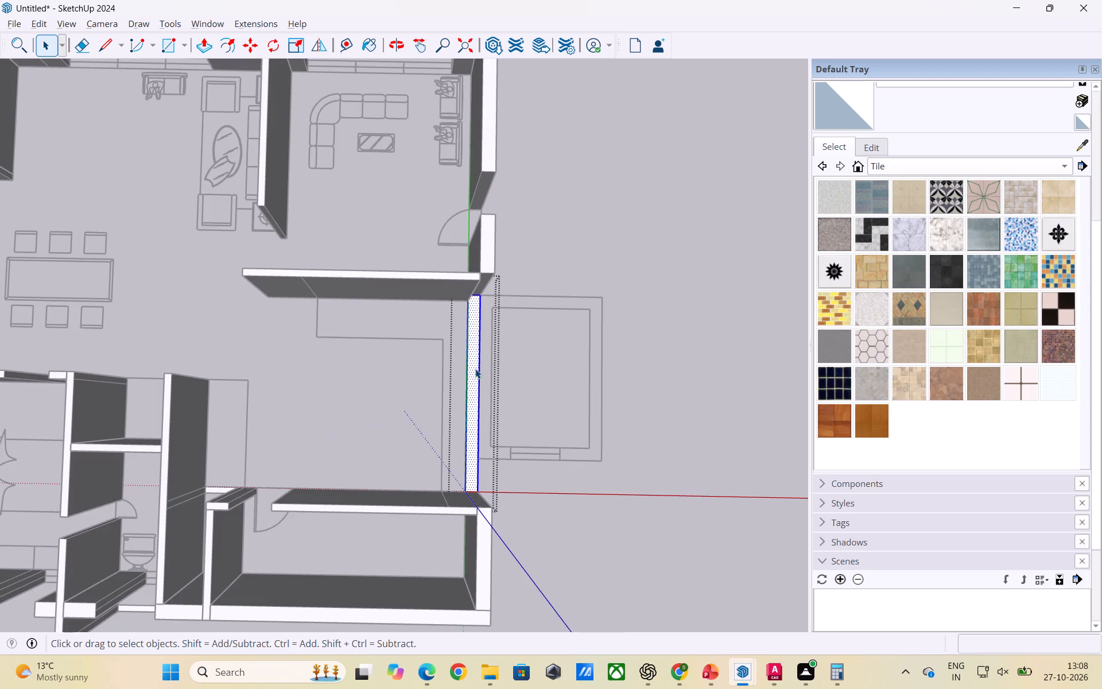
key(p)
click(475, 369)
text(9')
key(Return)
key(space)
click(565, 270)
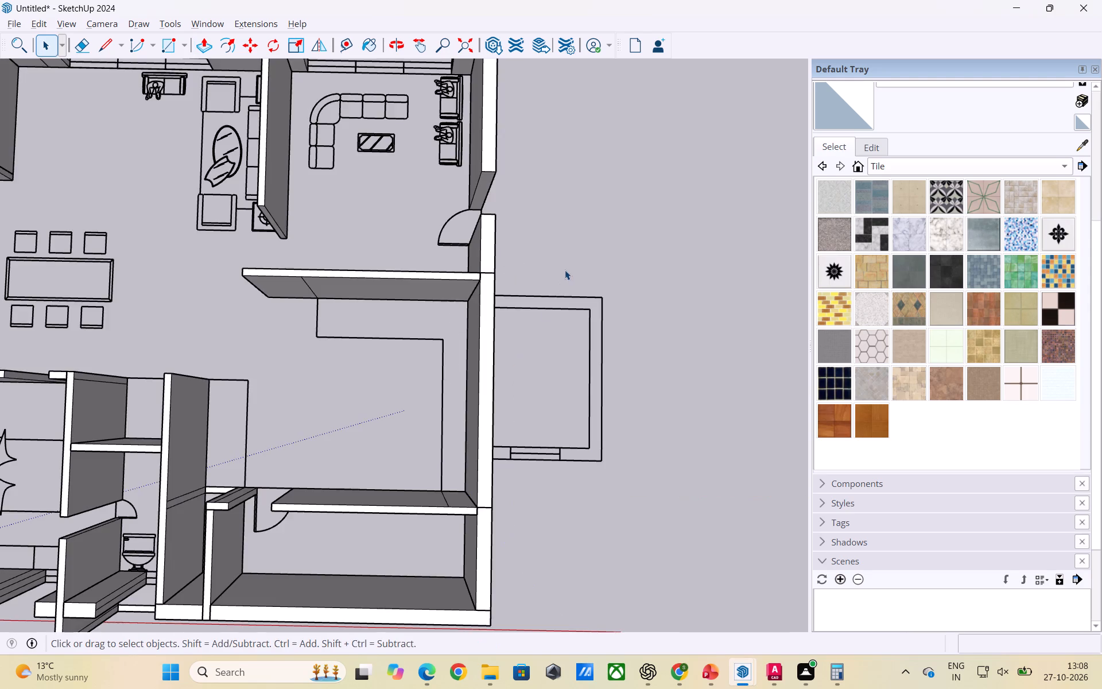
Examine the walls around the kitchen, utility, pooja room and toilet 2 for segments still to be extruded.
scroll(556, 378, down, 5)
scroll(619, 381, down, 2)
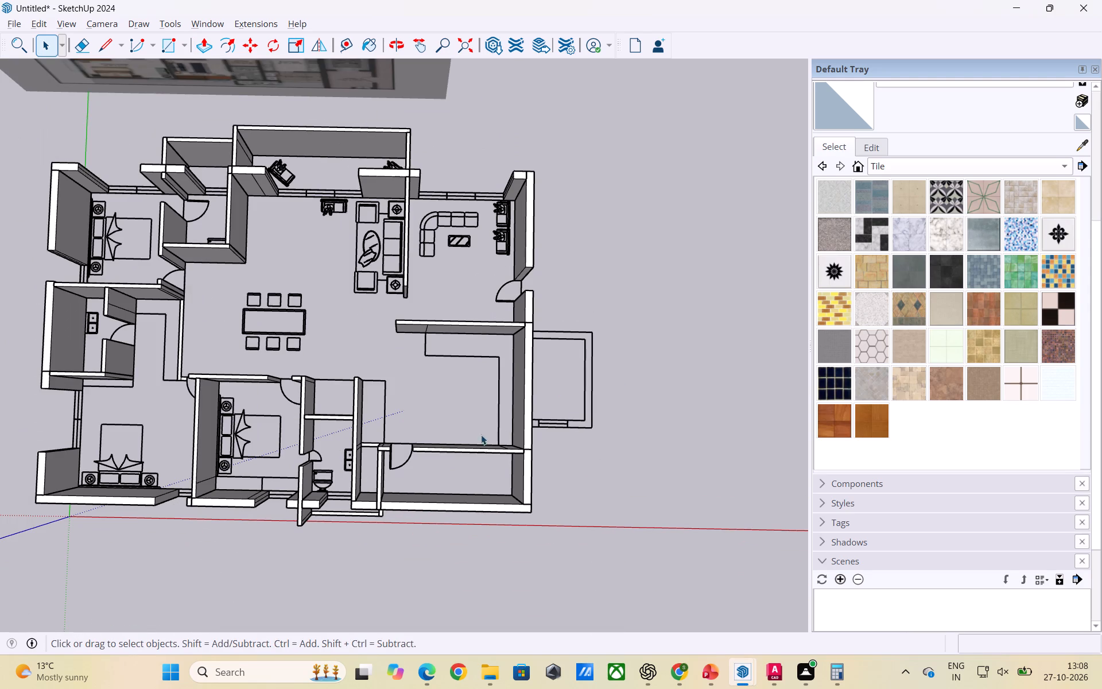
middle_drag(371, 458, 384, 398)
scroll(383, 438, up, 2)
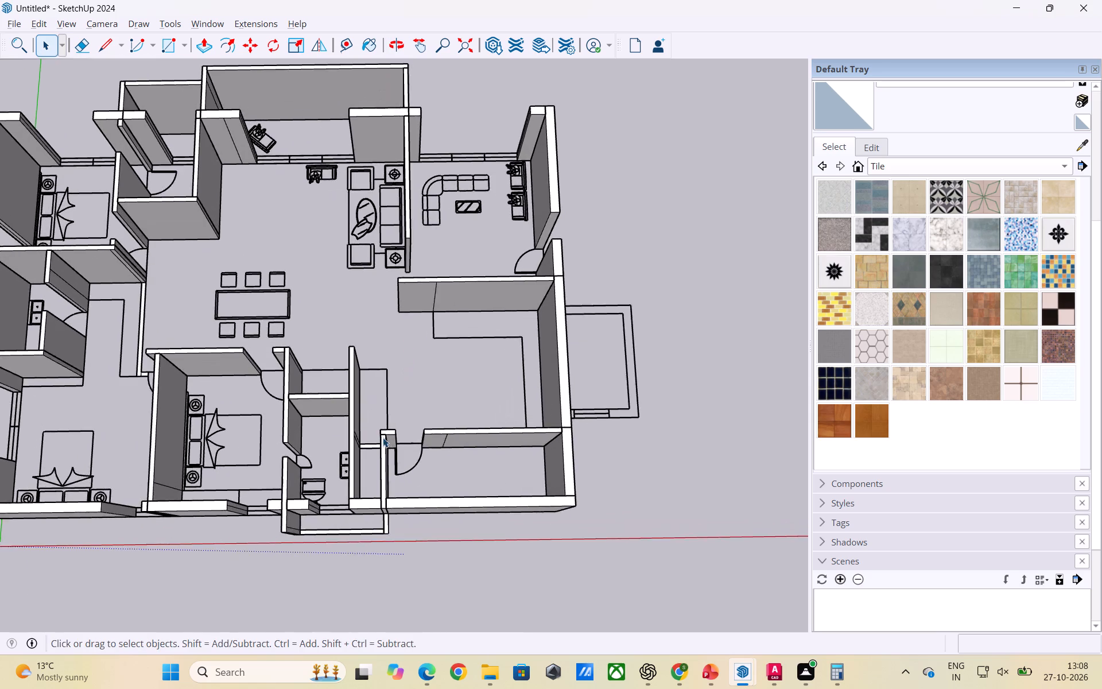
scroll(383, 438, up, 13)
middle_drag(351, 465, 483, 396)
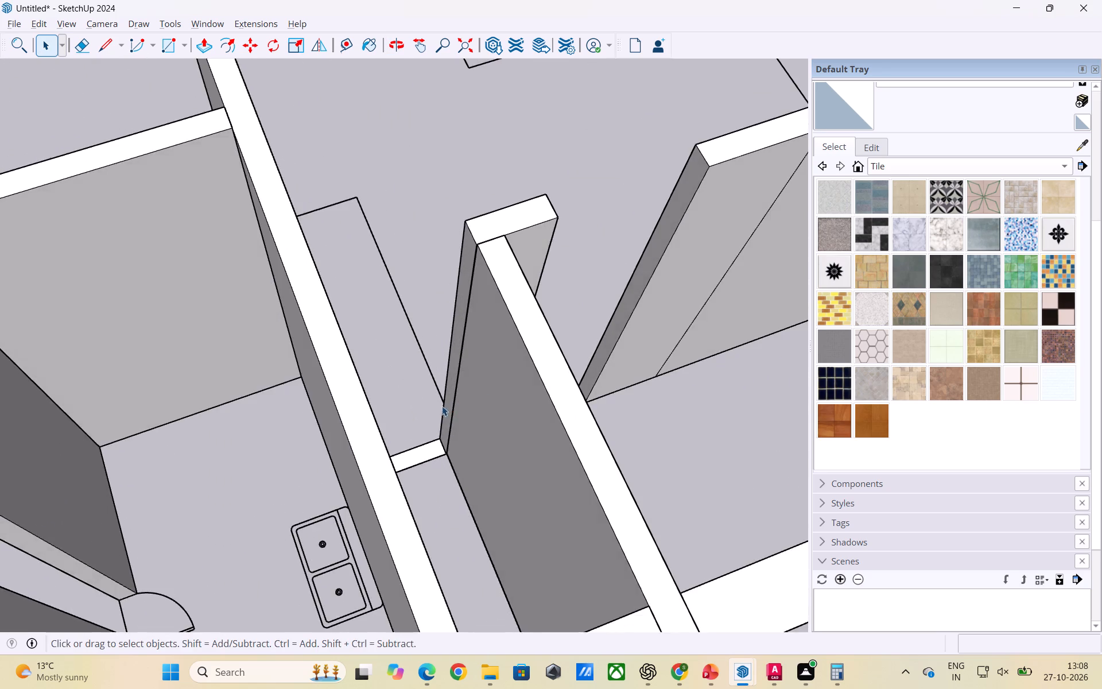
scroll(441, 406, down, 6)
middle_drag(488, 486, 200, 475)
scroll(382, 397, up, 3)
scroll(315, 409, down, 2)
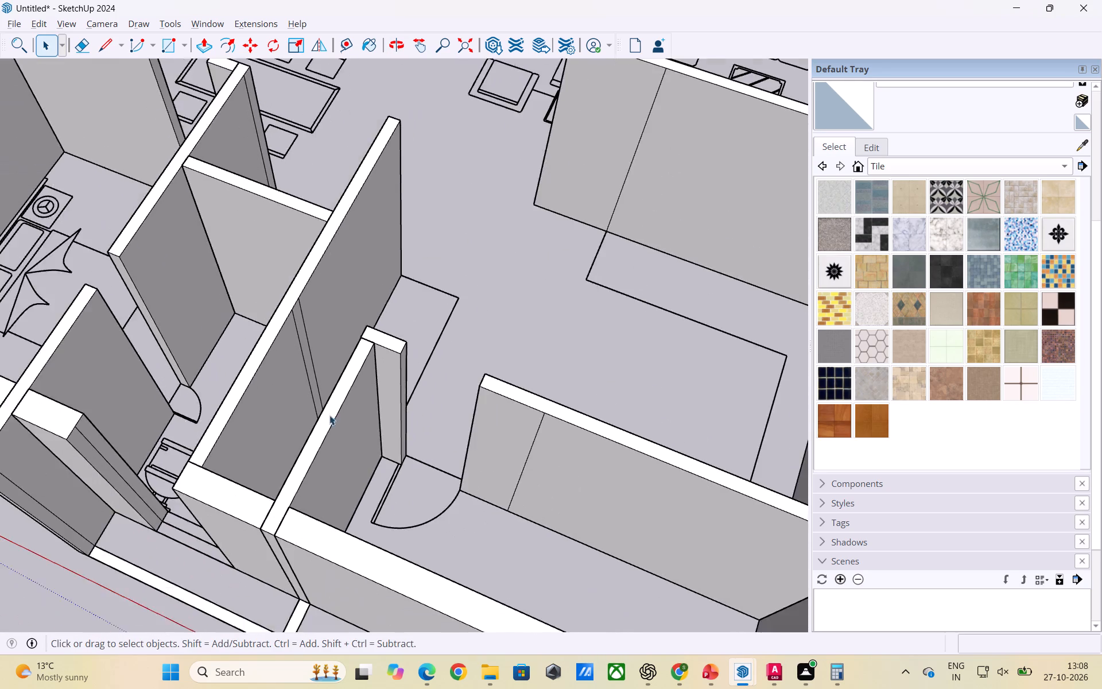
scroll(329, 415, down, 4)
middle_drag(366, 417, 470, 514)
scroll(546, 425, down, 3)
scroll(277, 544, up, 3)
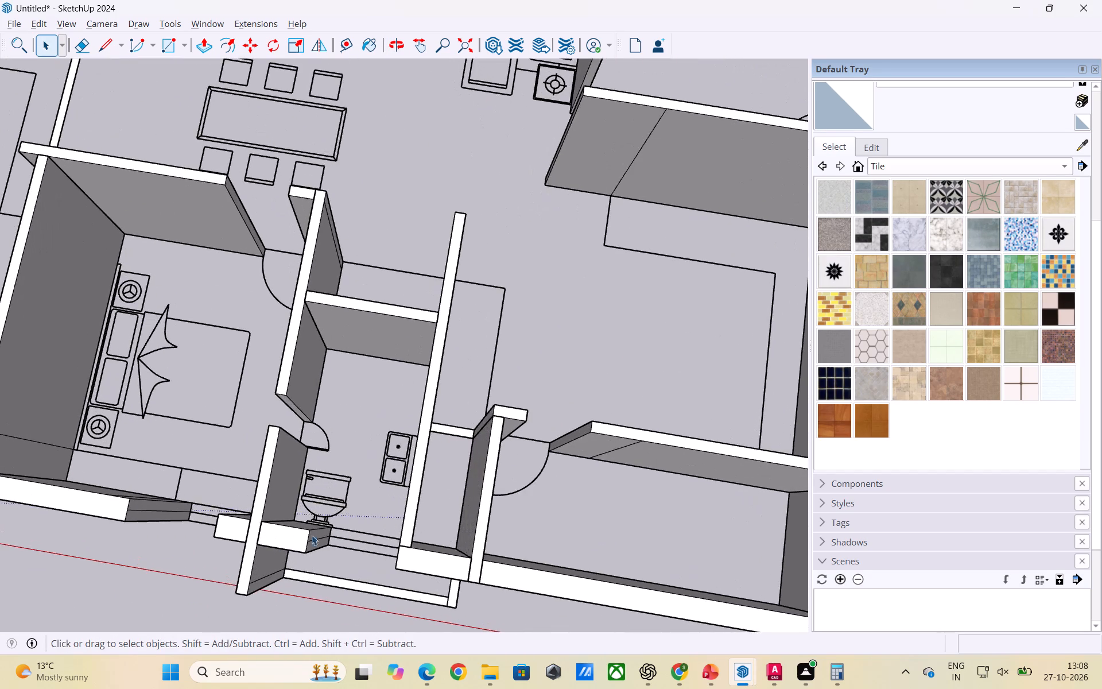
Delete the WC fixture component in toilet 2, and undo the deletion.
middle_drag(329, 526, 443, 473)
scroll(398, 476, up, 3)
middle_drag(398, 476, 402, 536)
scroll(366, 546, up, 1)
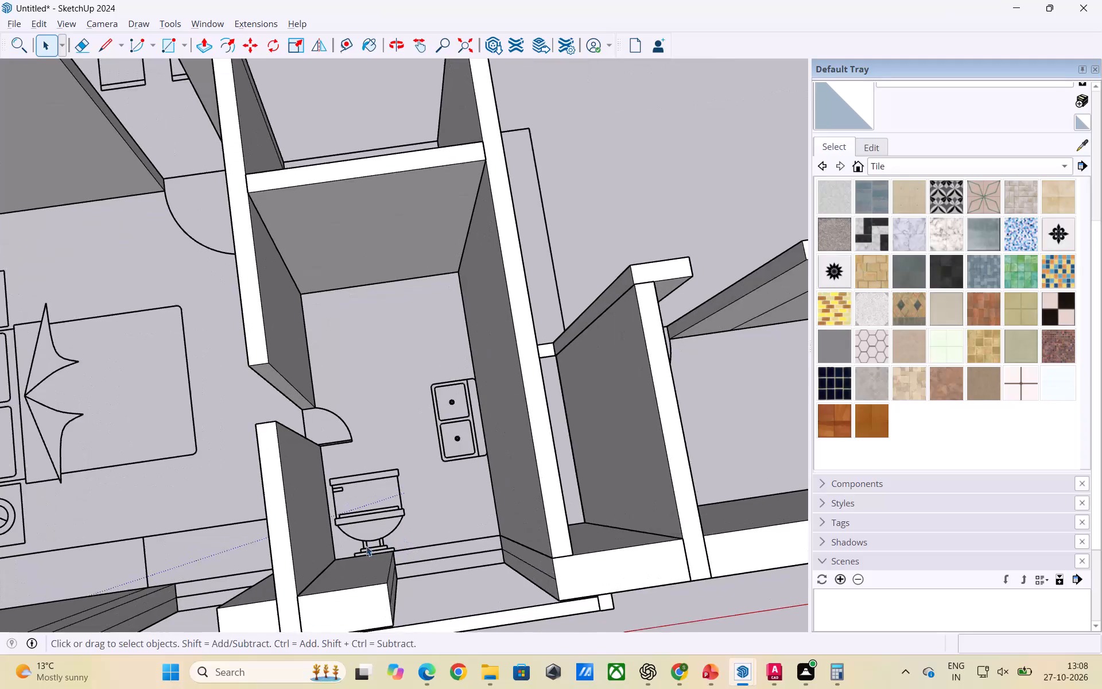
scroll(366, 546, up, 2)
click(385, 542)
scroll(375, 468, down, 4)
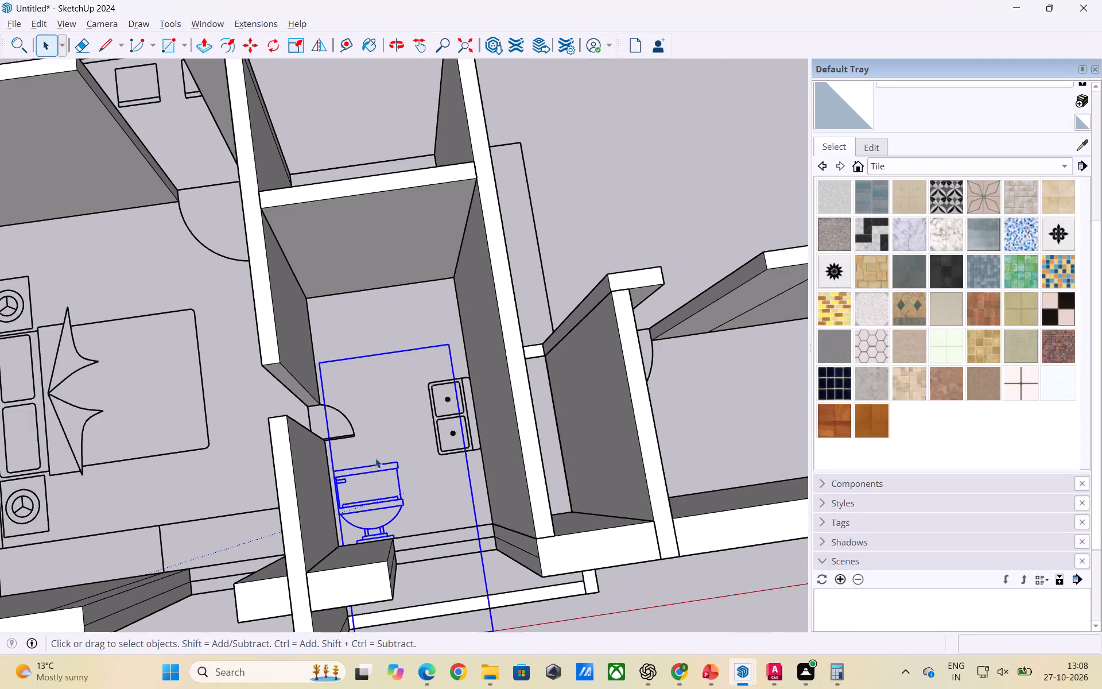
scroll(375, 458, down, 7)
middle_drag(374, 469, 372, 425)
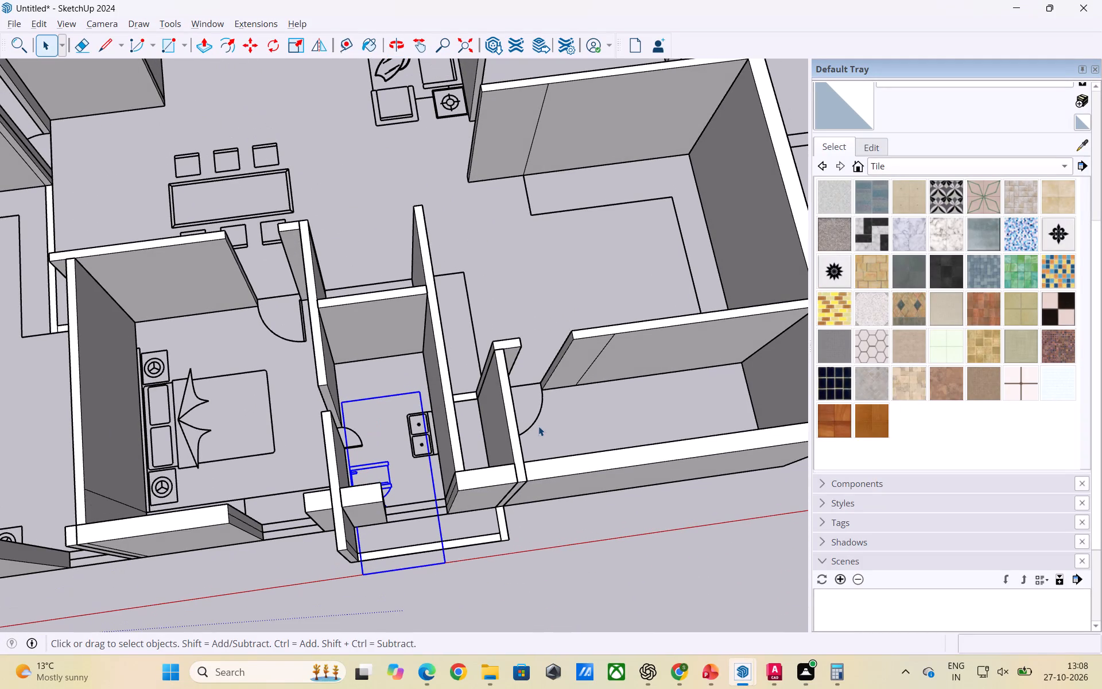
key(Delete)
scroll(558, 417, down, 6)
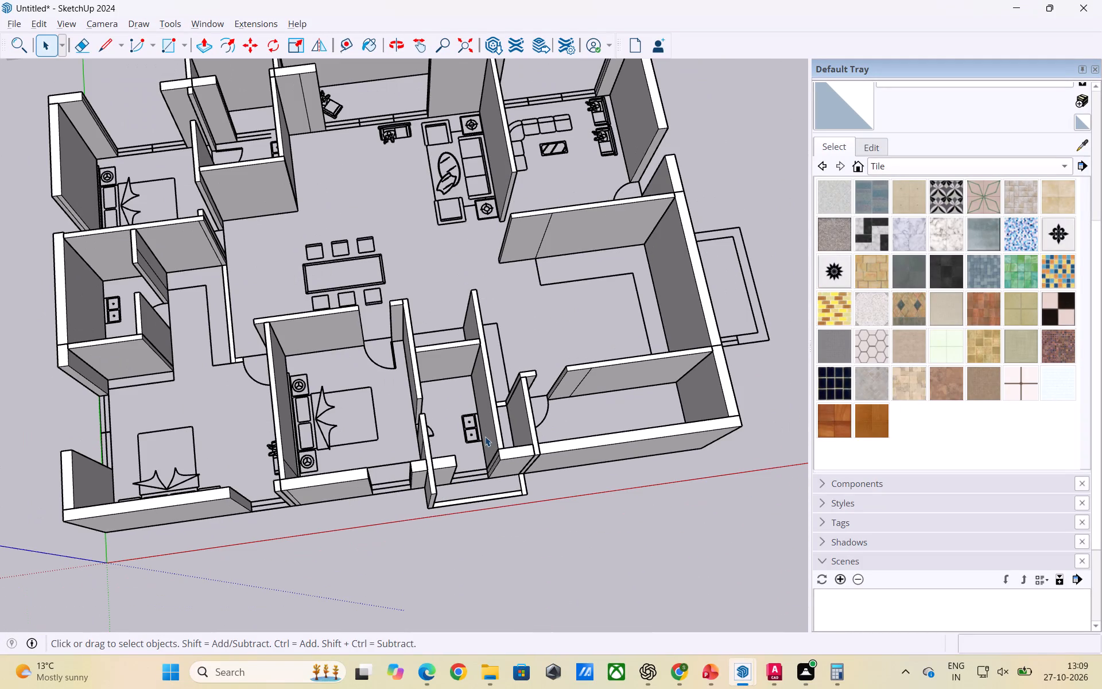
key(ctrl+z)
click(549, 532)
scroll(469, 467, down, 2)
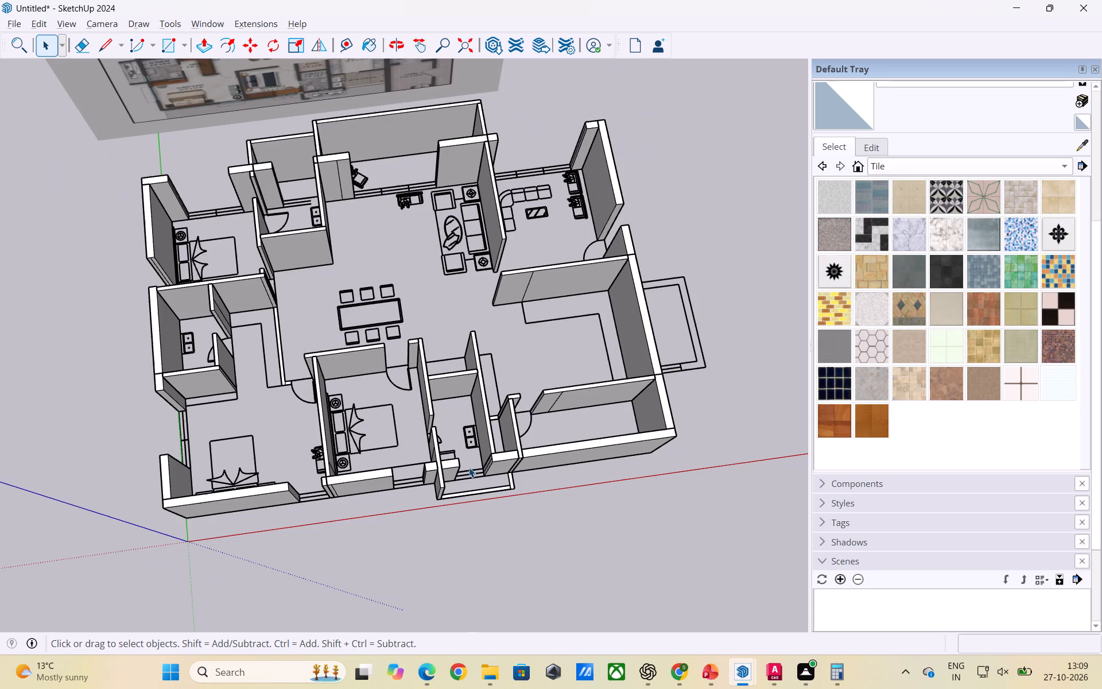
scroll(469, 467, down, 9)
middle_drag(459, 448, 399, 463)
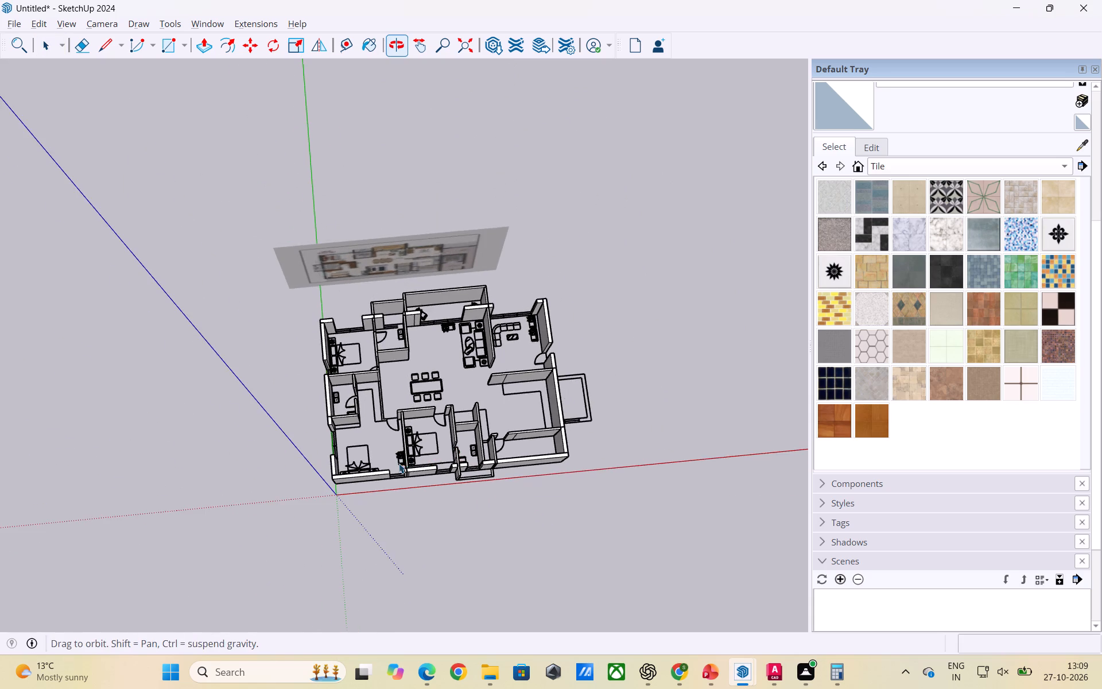
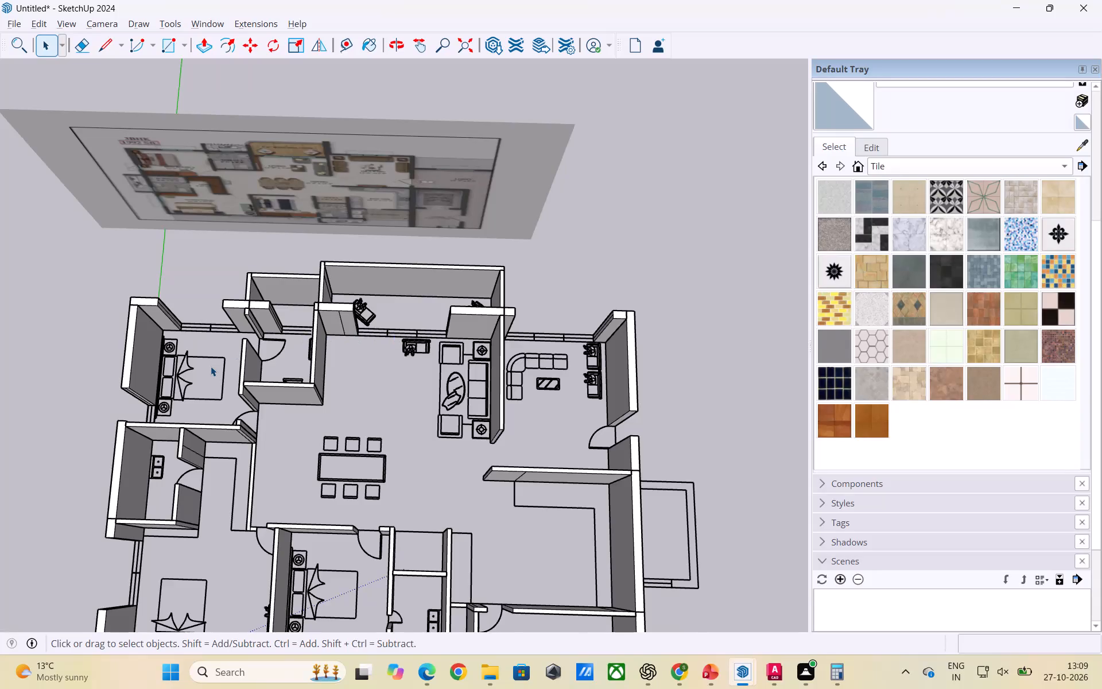
Examine the walls across the whole apartment, especially around the bedrooms, toilets and dining area, for segments not yet extruded.
scroll(211, 366, up, 1)
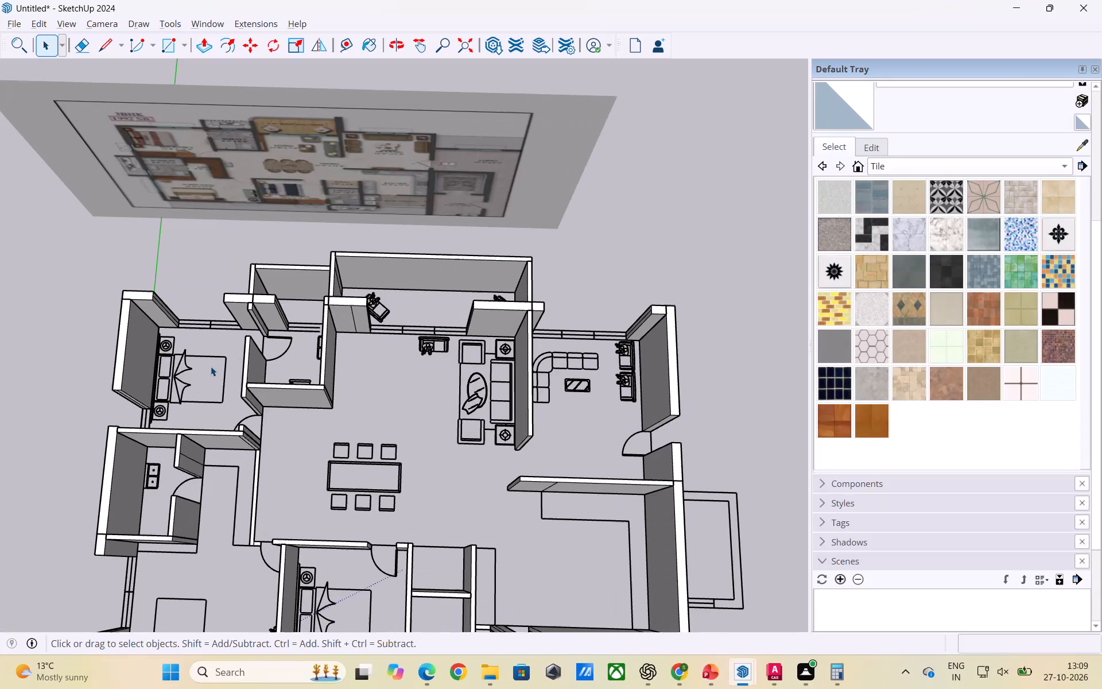
scroll(211, 367, up, 3)
scroll(247, 368, down, 2)
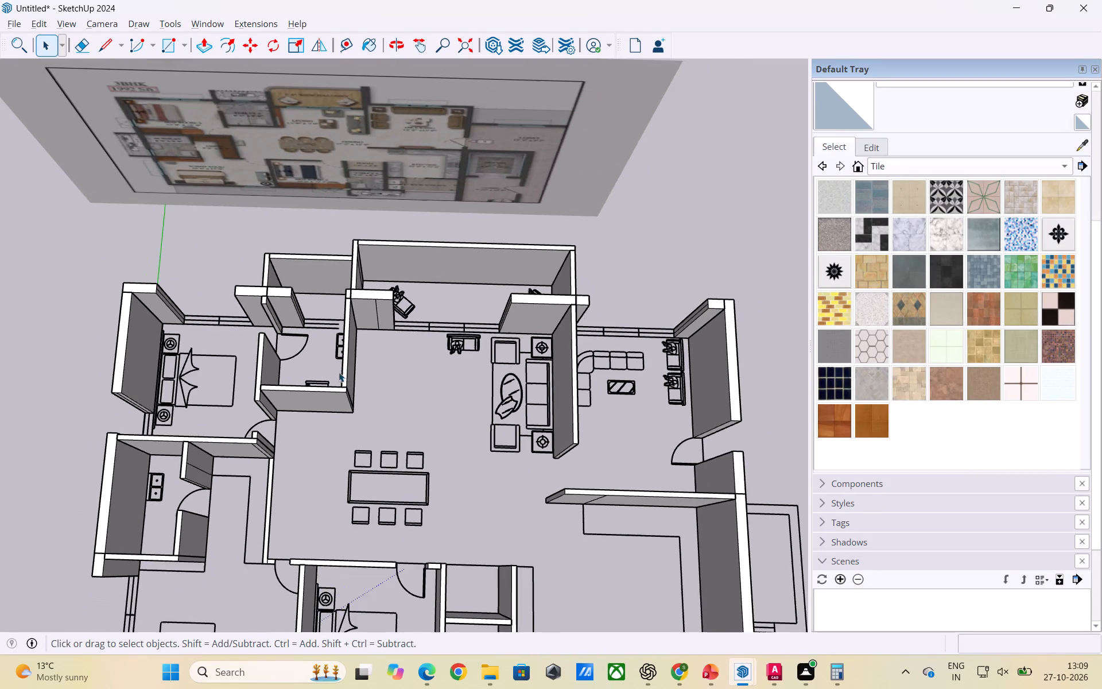
scroll(342, 371, down, 2)
scroll(165, 467, up, 1)
scroll(508, 413, down, 4)
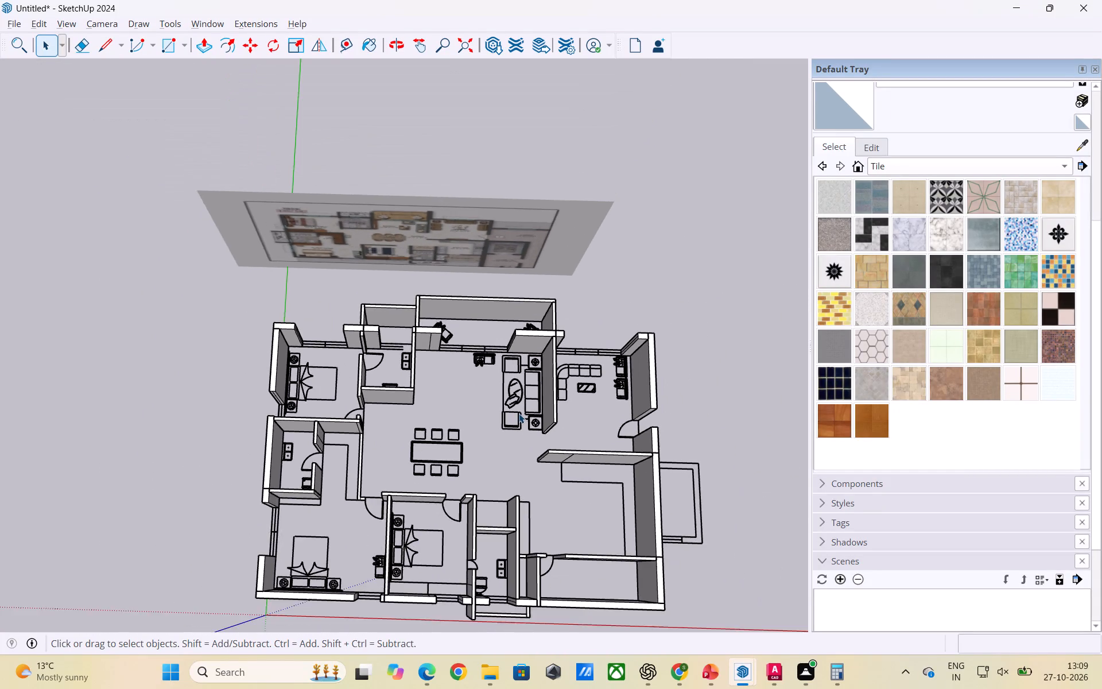
scroll(519, 413, down, 1)
middle_drag(289, 516, 366, 429)
scroll(380, 482, up, 4)
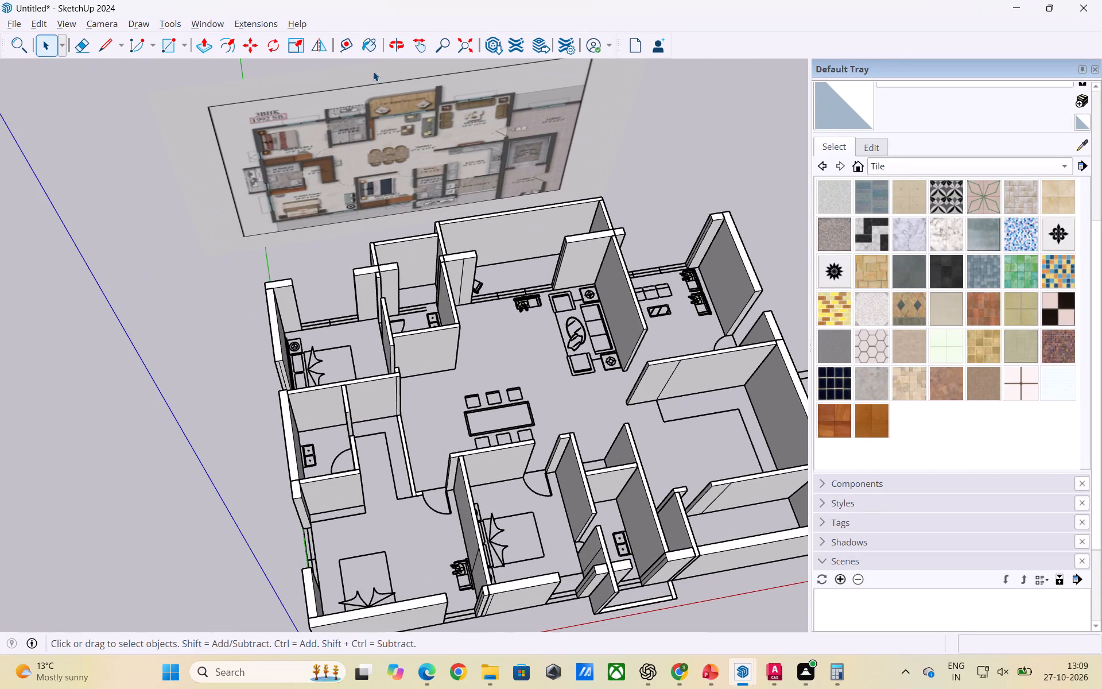
scroll(429, 475, down, 2)
scroll(430, 479, up, 7)
middle_drag(414, 482, 415, 516)
scroll(415, 516, up, 1)
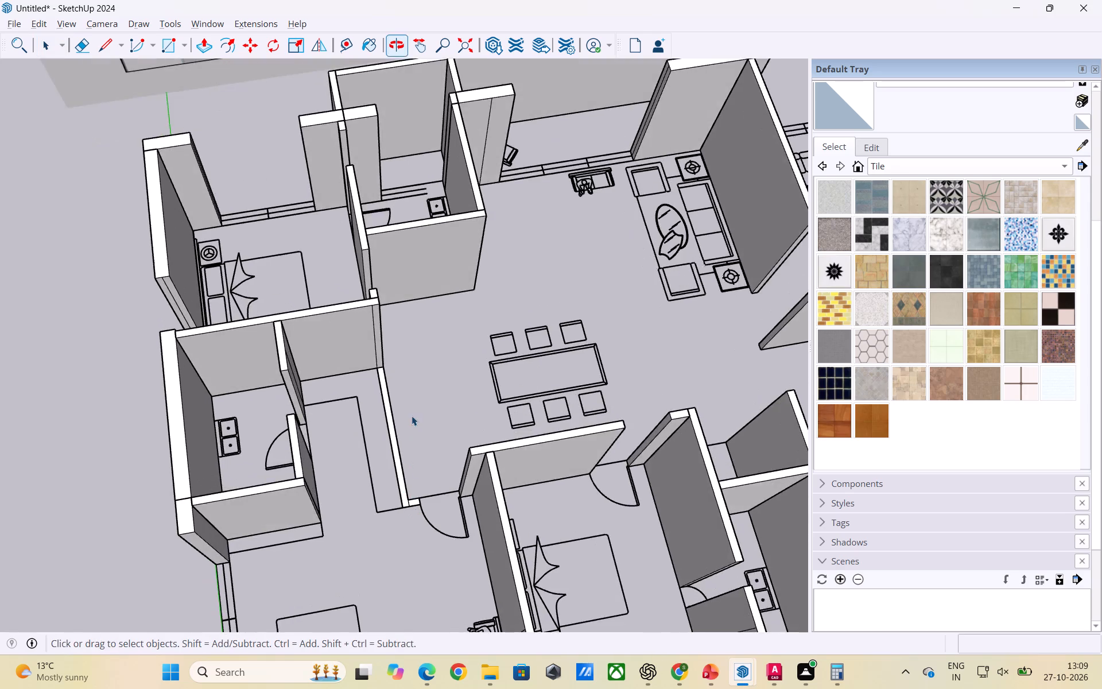
scroll(411, 409, up, 4)
scroll(398, 417, down, 1)
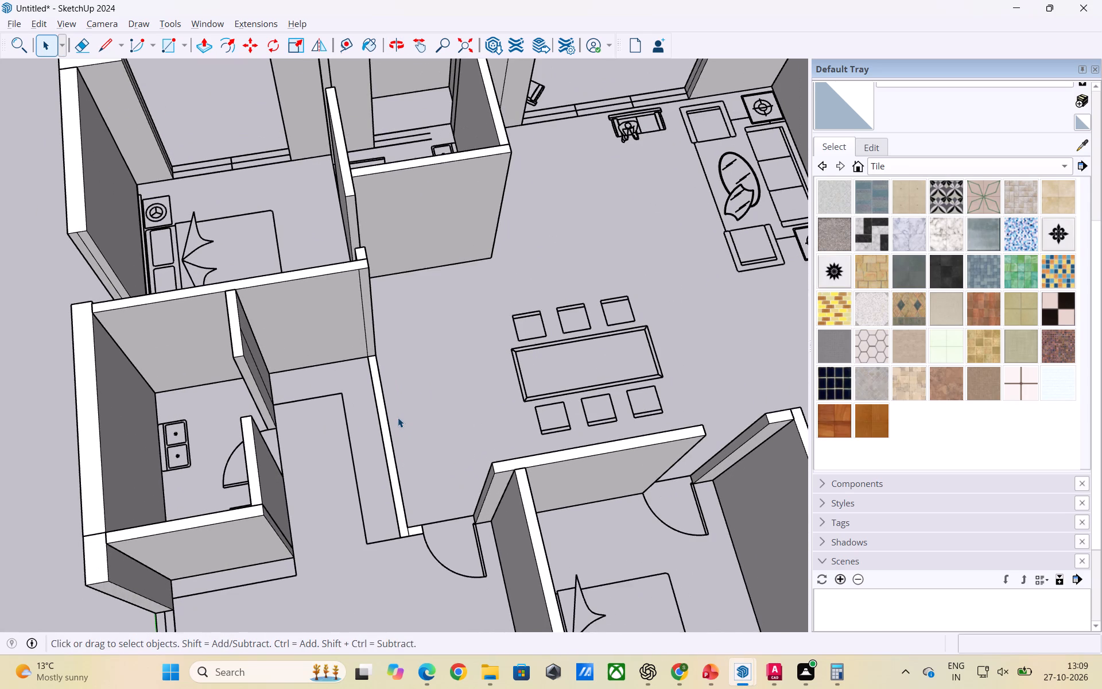
scroll(398, 417, down, 2)
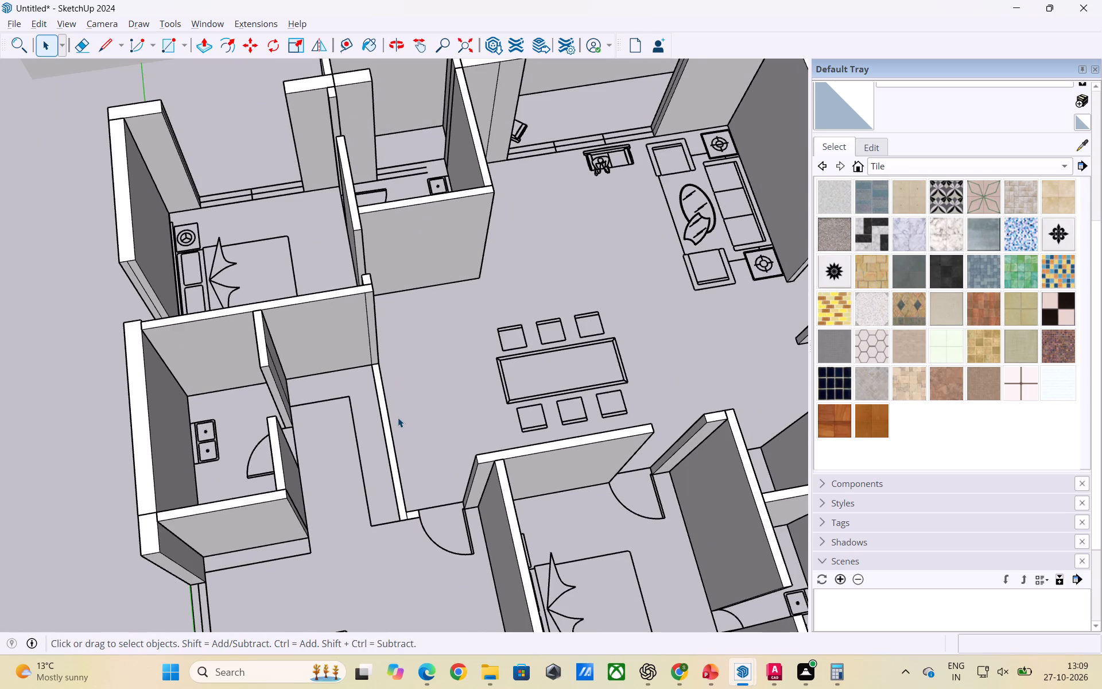
scroll(285, 452, down, 2)
scroll(403, 414, down, 2)
scroll(484, 302, down, 4)
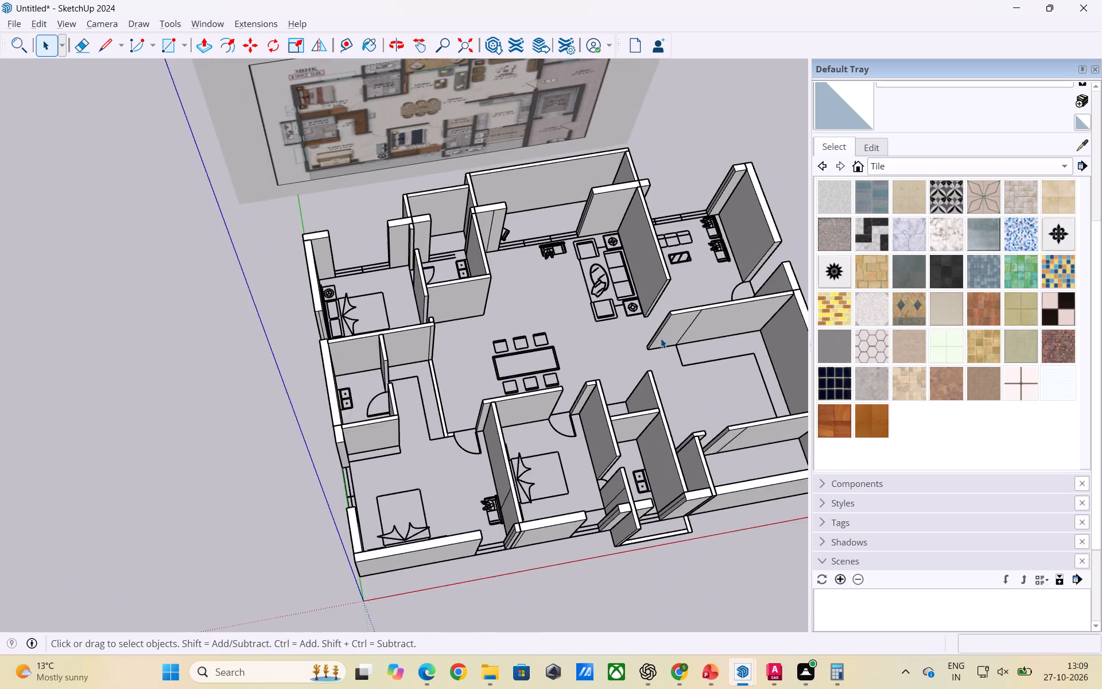
scroll(661, 338, down, 8)
scroll(533, 484, up, 9)
scroll(11, 363, down, 8)
scroll(127, 402, down, 2)
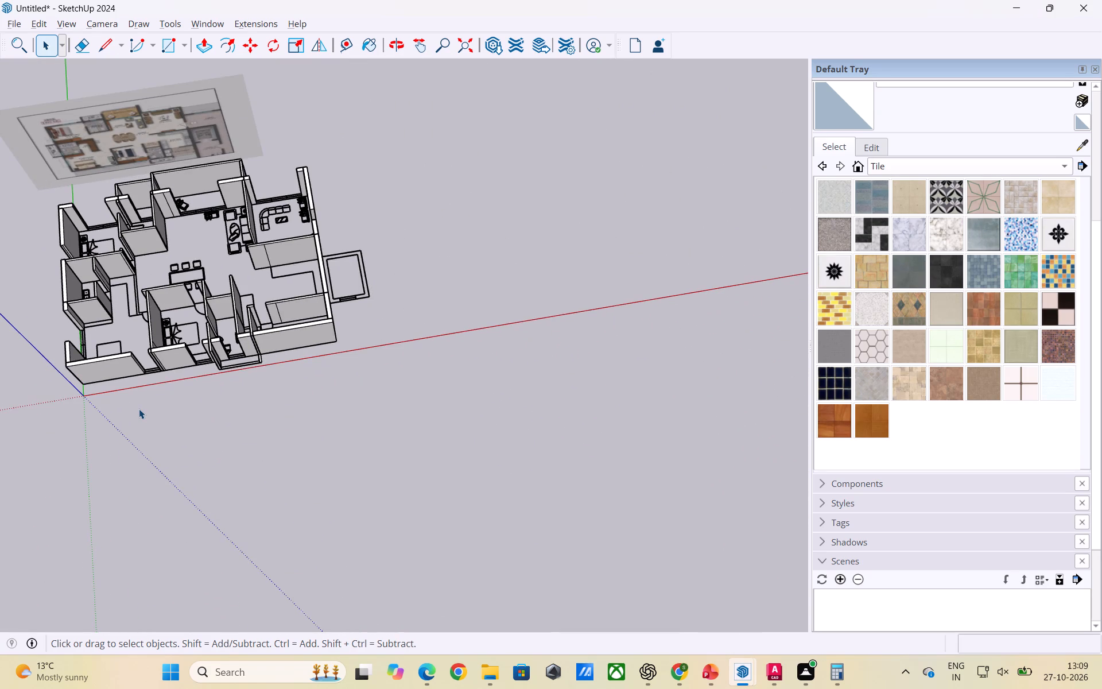
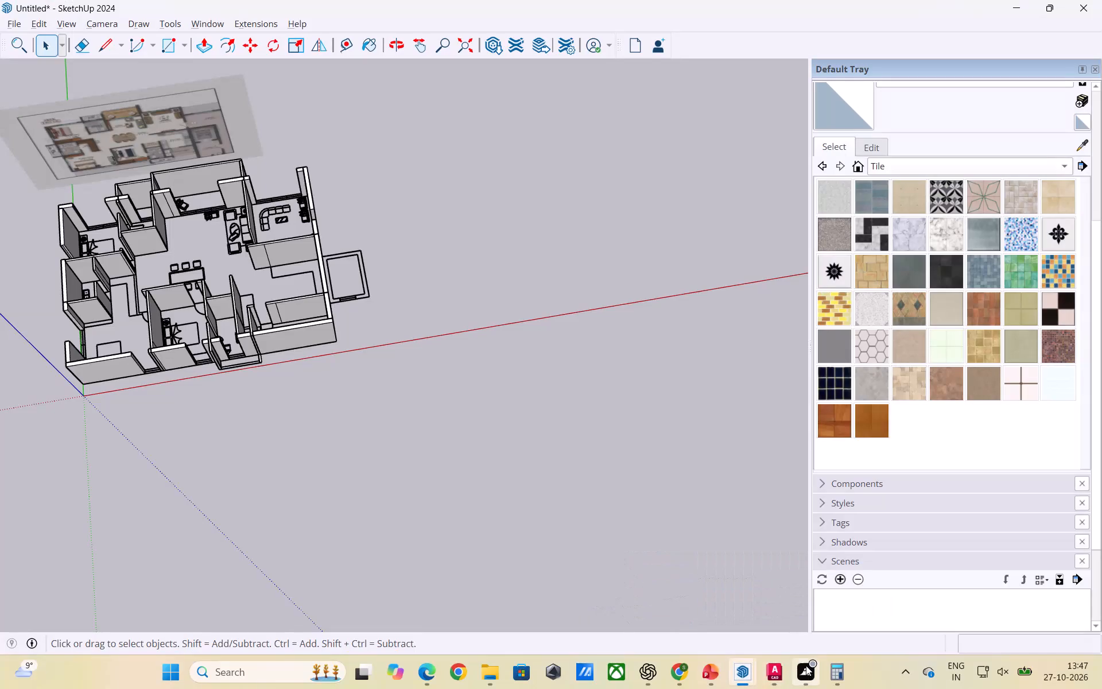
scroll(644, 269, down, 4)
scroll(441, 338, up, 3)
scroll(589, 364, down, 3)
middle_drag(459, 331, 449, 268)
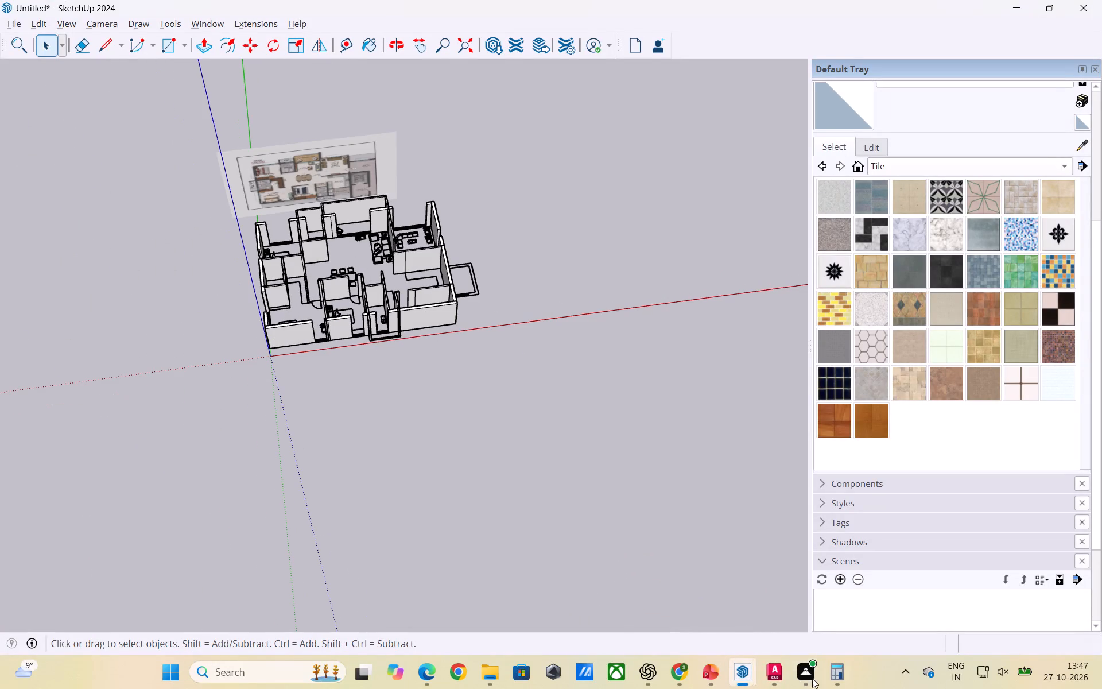
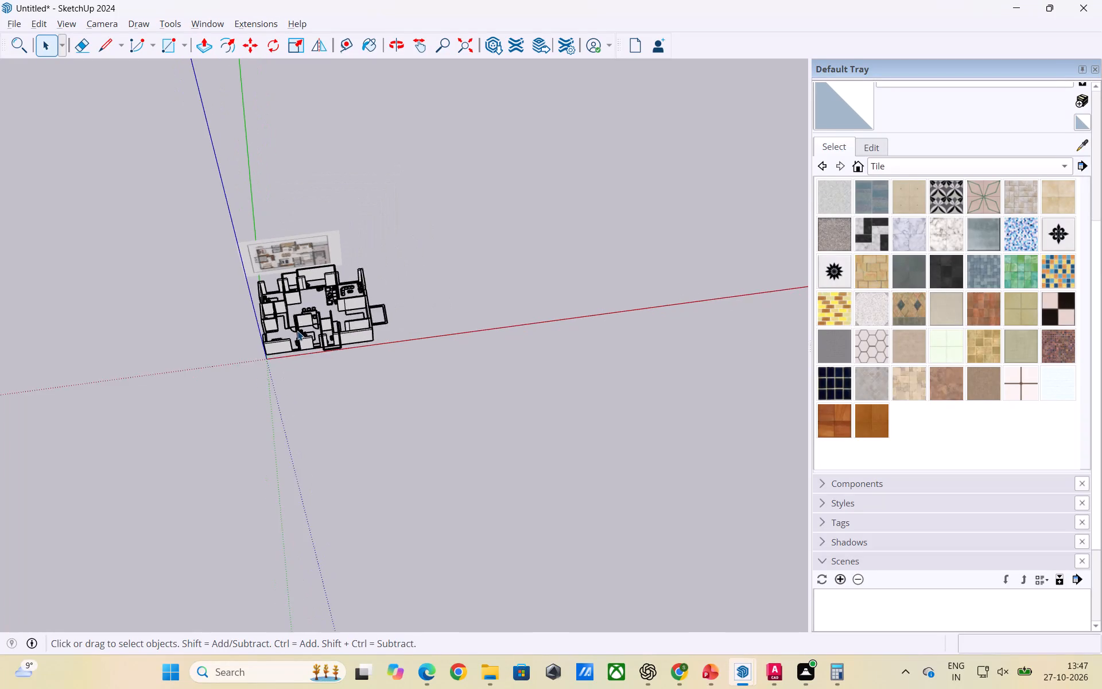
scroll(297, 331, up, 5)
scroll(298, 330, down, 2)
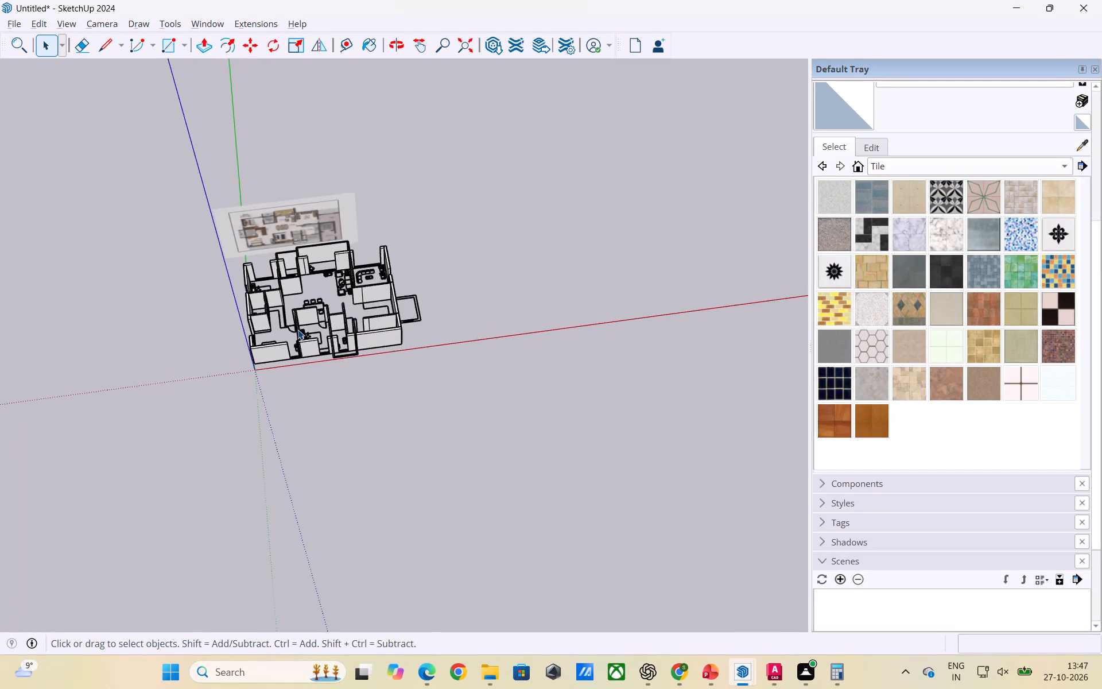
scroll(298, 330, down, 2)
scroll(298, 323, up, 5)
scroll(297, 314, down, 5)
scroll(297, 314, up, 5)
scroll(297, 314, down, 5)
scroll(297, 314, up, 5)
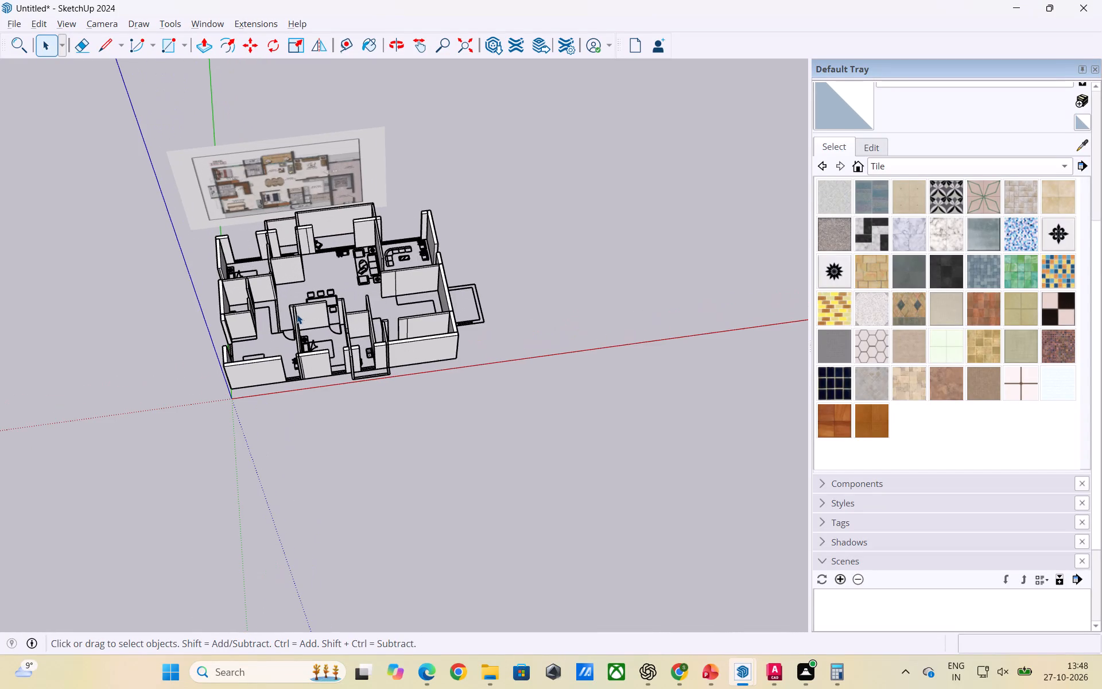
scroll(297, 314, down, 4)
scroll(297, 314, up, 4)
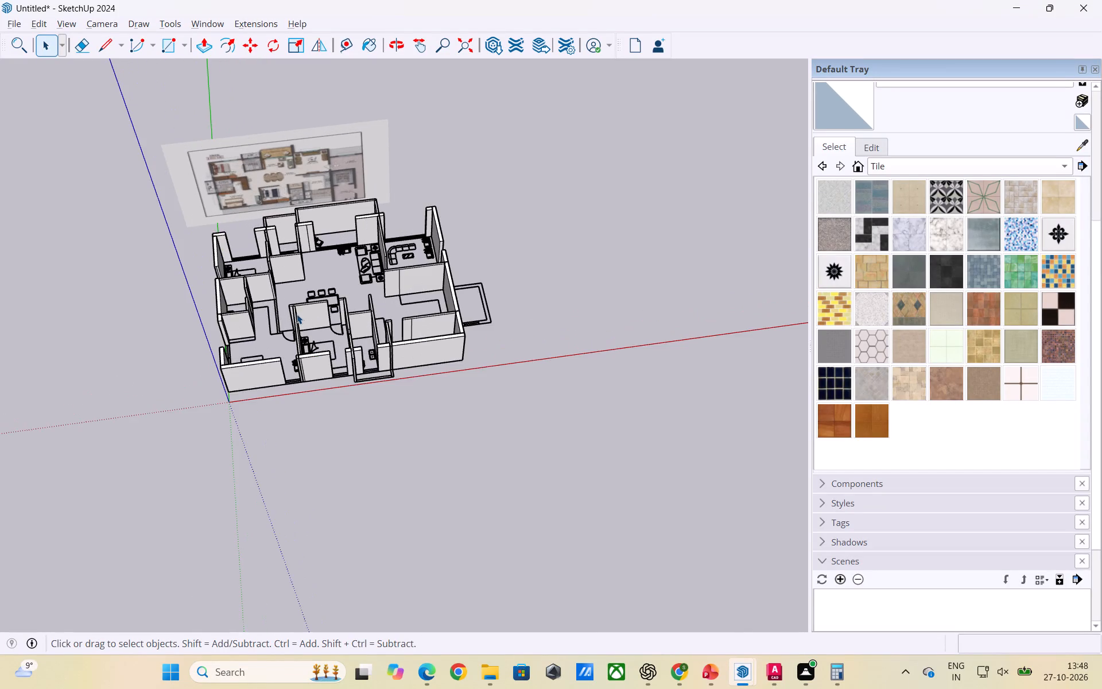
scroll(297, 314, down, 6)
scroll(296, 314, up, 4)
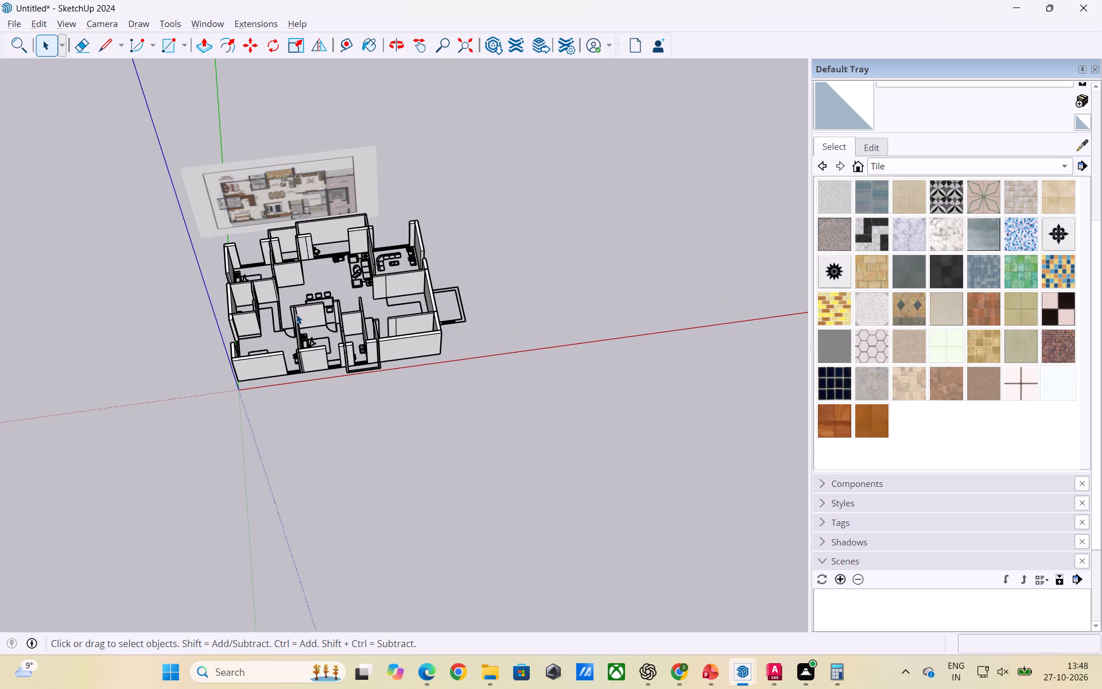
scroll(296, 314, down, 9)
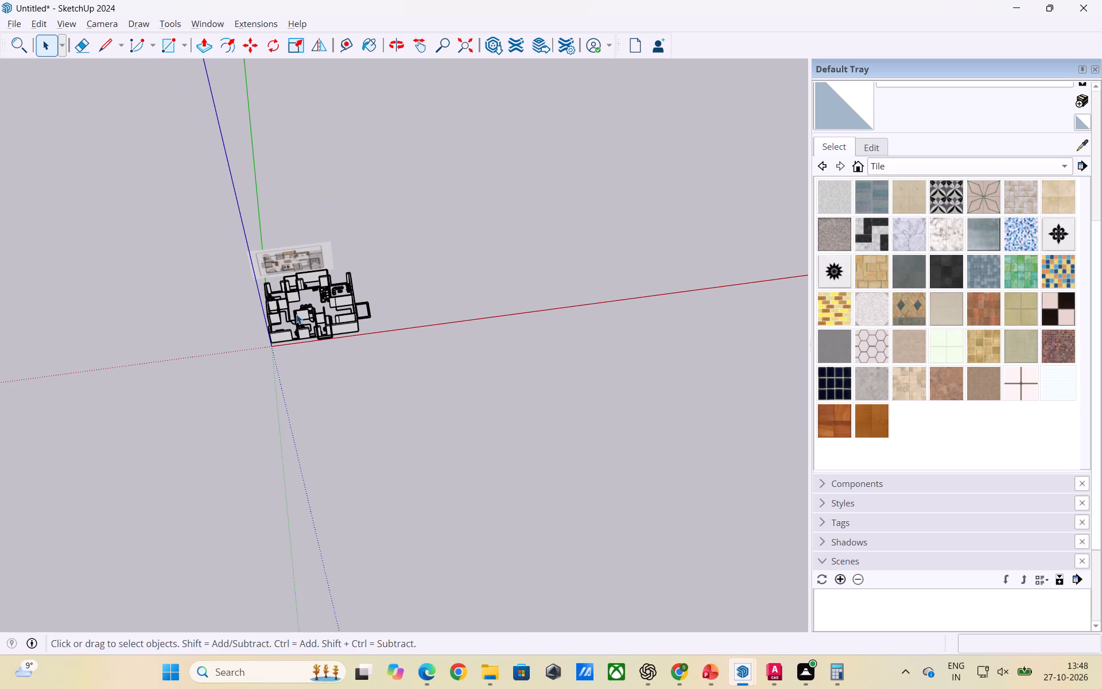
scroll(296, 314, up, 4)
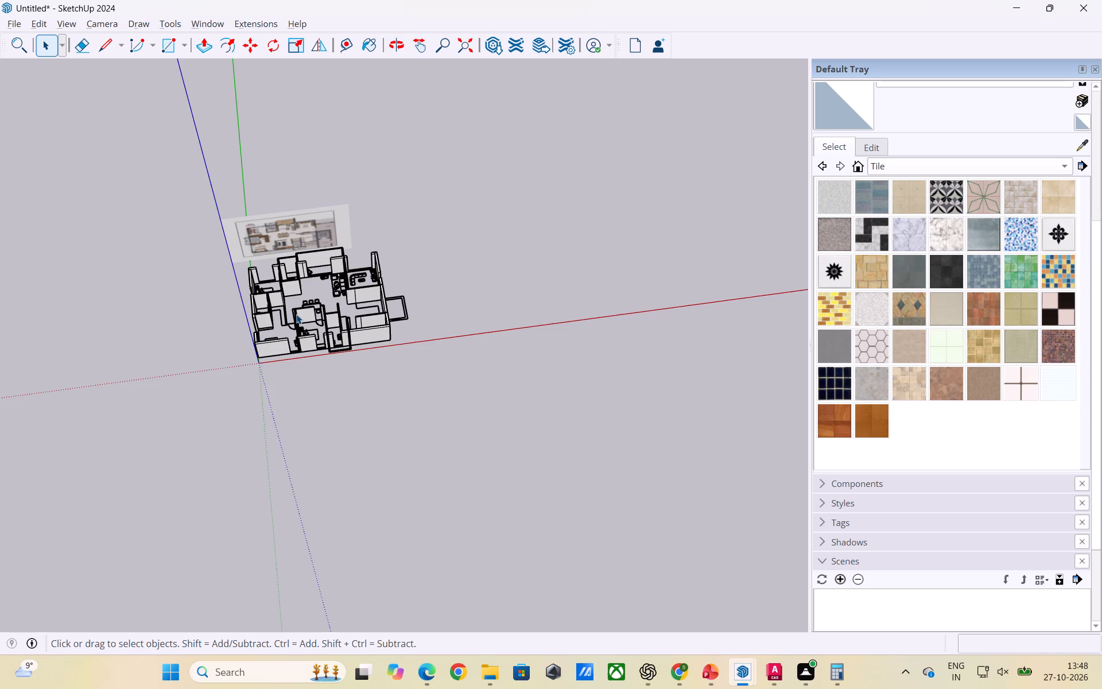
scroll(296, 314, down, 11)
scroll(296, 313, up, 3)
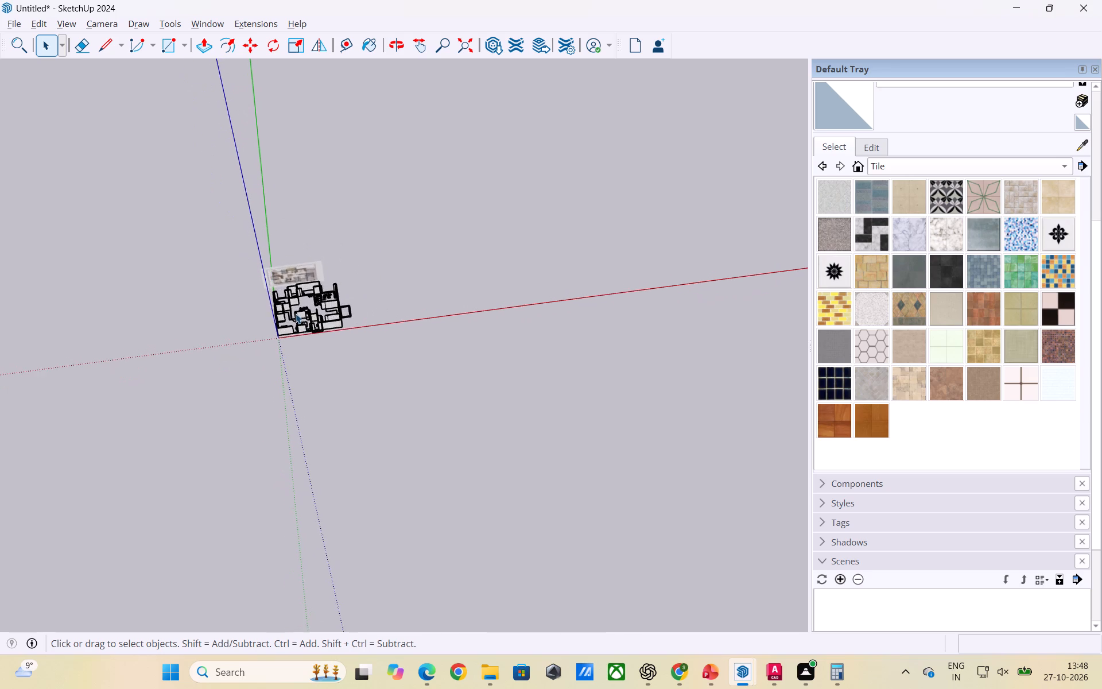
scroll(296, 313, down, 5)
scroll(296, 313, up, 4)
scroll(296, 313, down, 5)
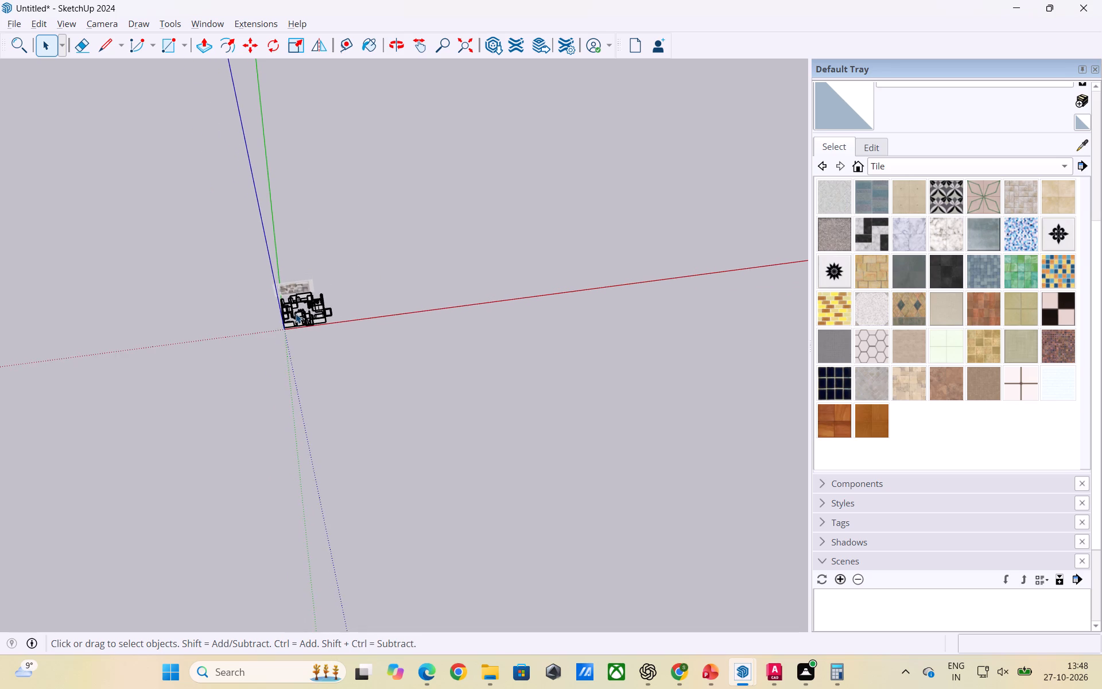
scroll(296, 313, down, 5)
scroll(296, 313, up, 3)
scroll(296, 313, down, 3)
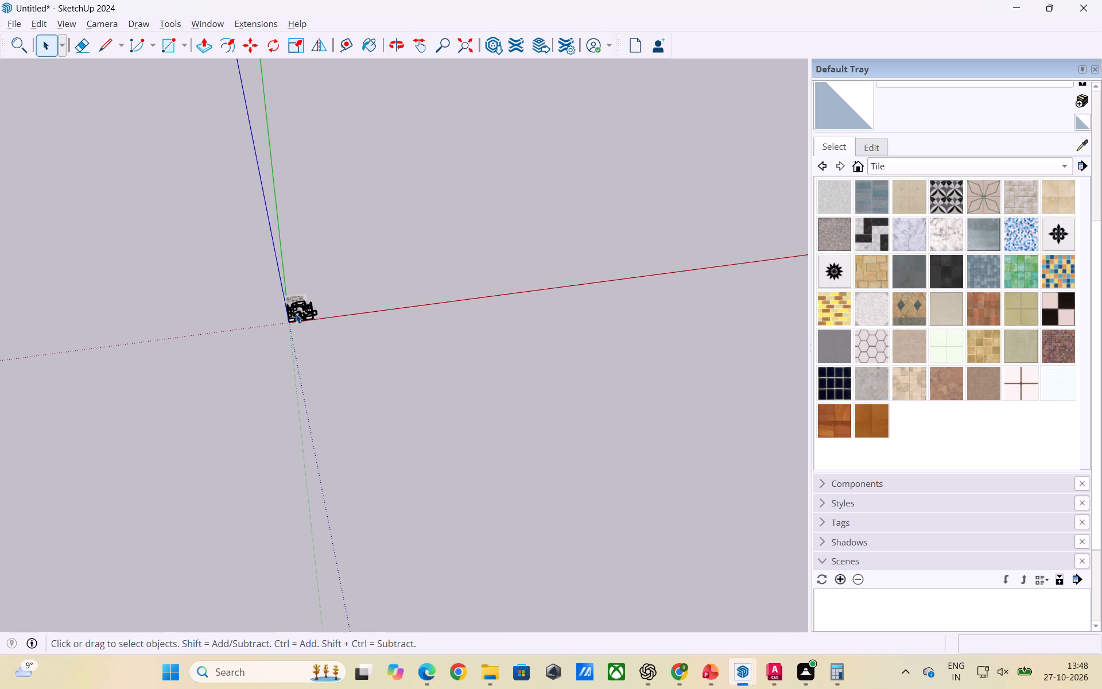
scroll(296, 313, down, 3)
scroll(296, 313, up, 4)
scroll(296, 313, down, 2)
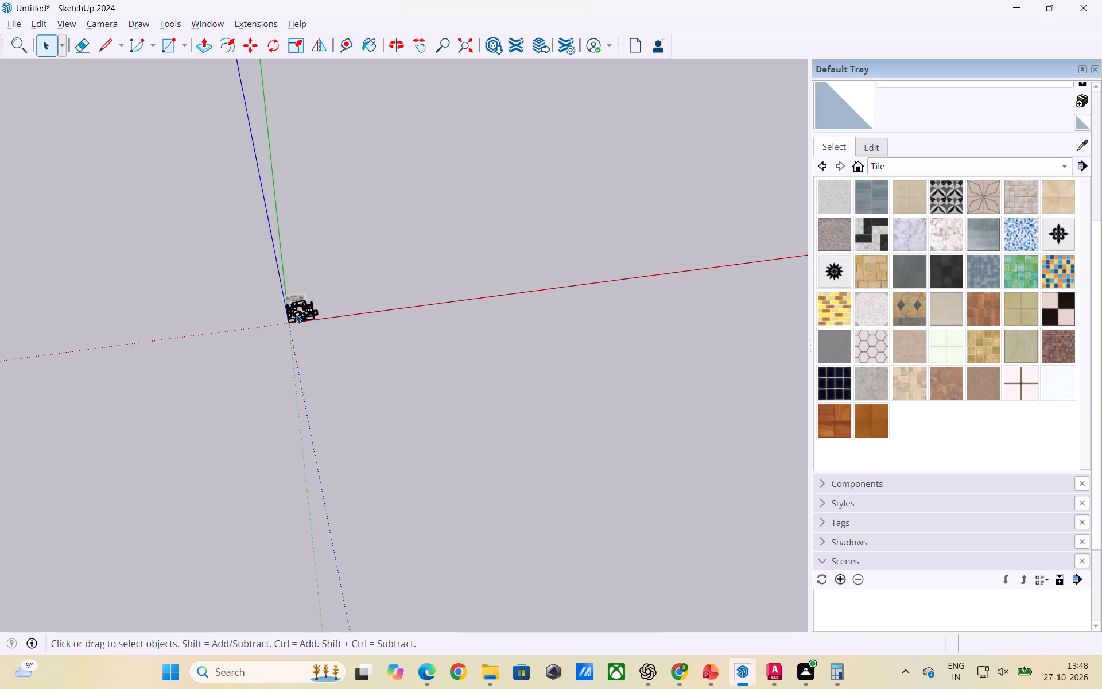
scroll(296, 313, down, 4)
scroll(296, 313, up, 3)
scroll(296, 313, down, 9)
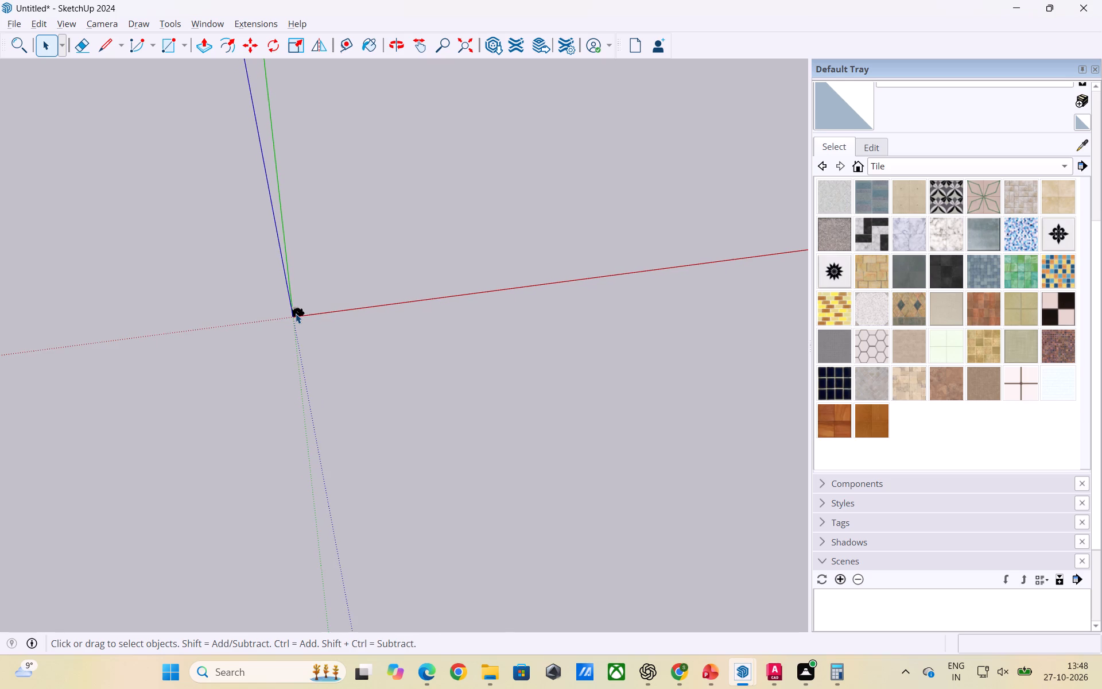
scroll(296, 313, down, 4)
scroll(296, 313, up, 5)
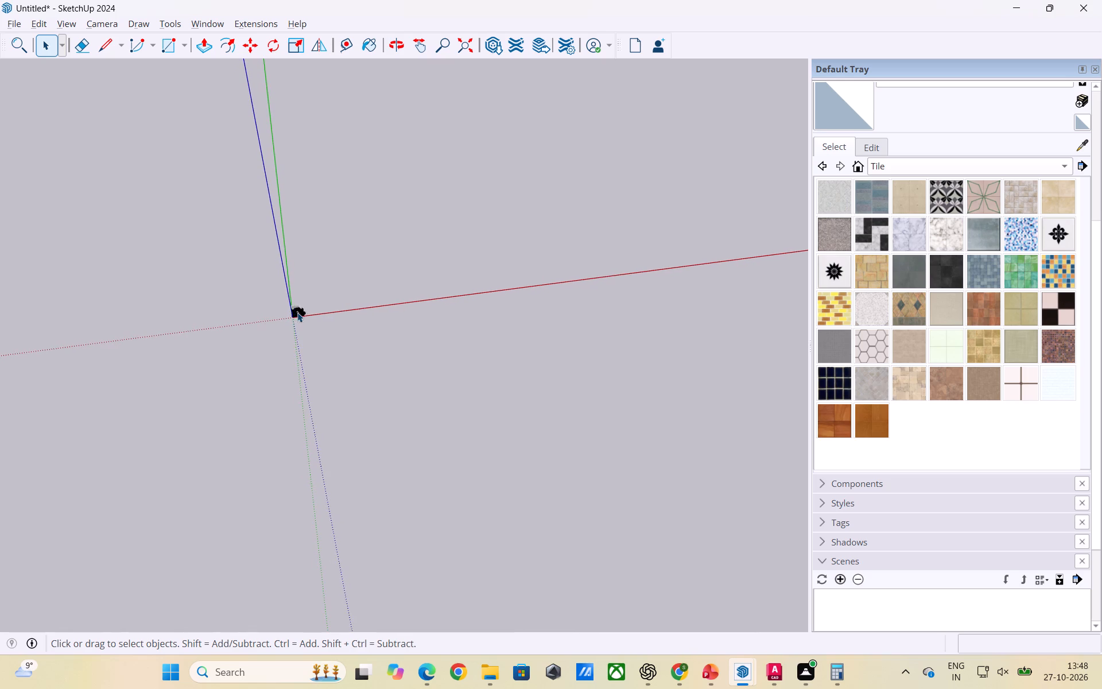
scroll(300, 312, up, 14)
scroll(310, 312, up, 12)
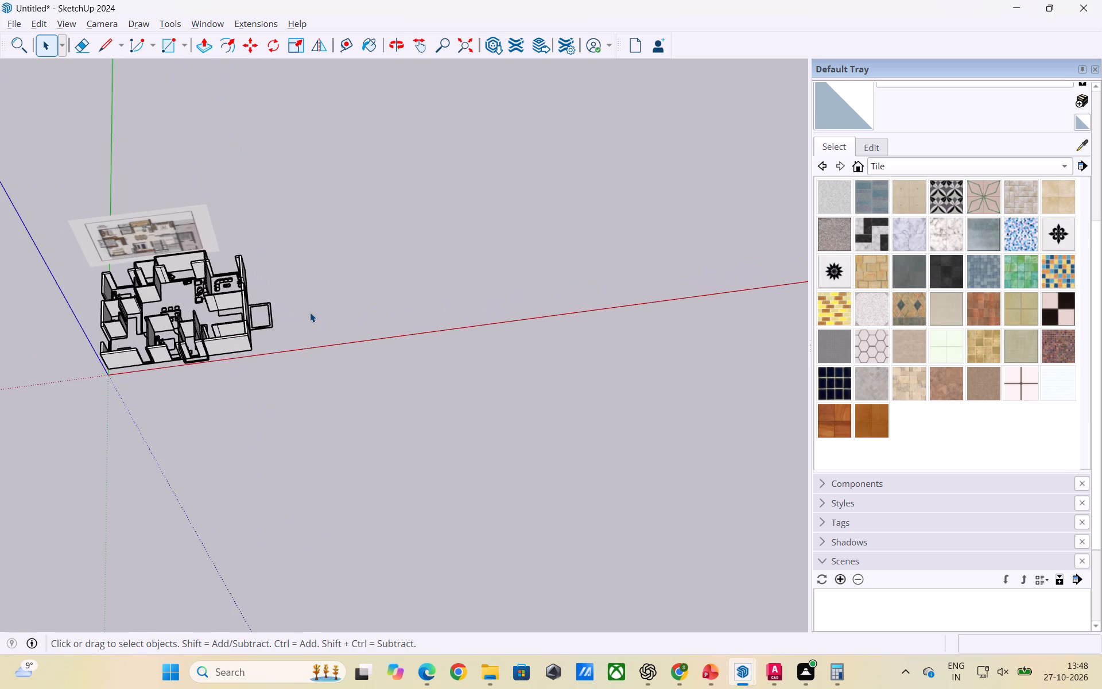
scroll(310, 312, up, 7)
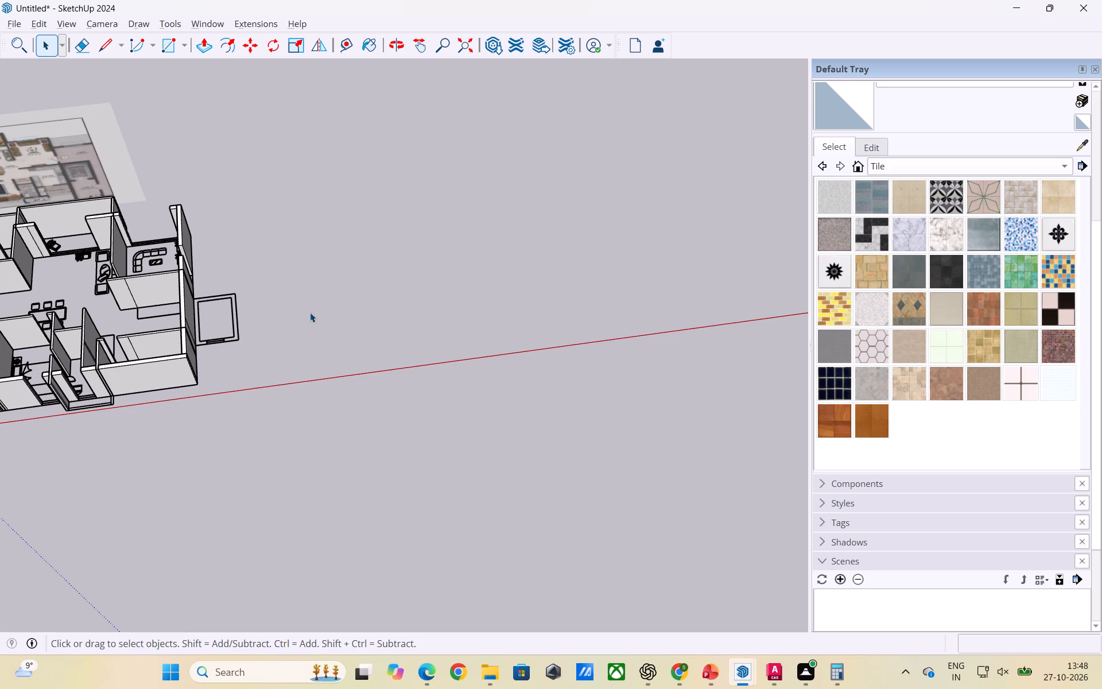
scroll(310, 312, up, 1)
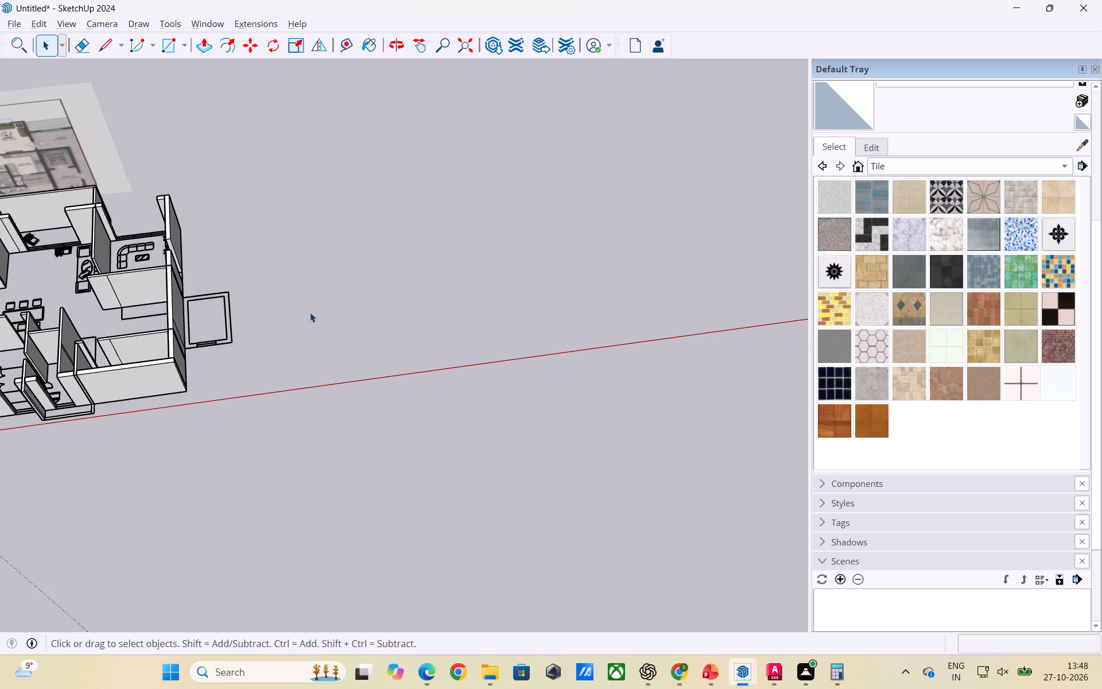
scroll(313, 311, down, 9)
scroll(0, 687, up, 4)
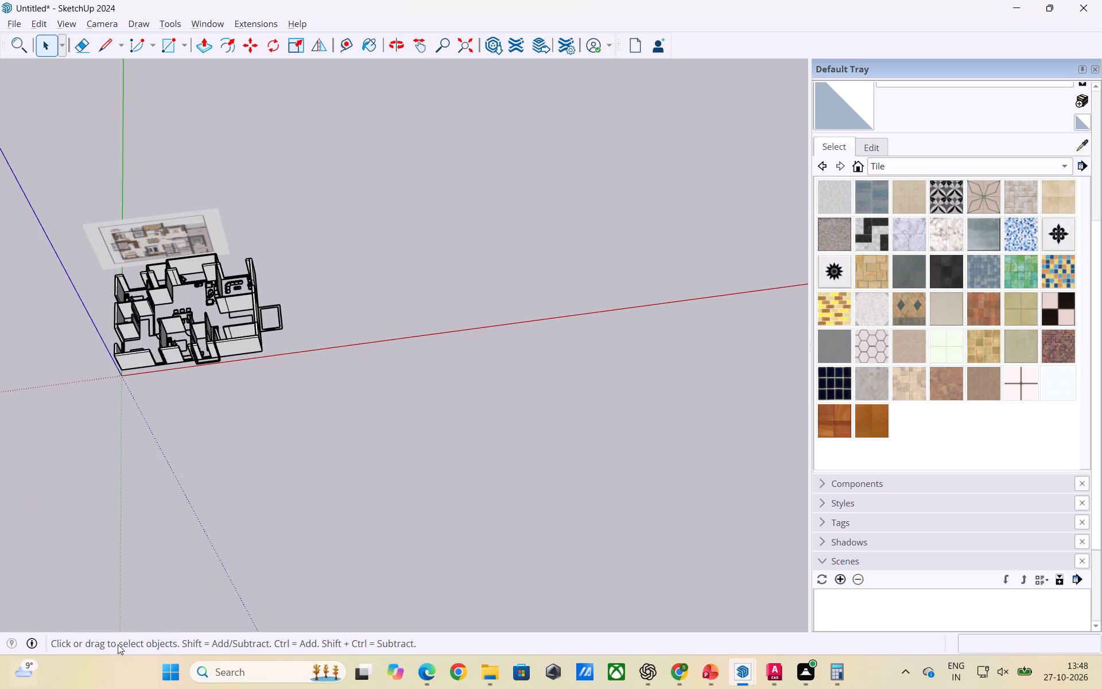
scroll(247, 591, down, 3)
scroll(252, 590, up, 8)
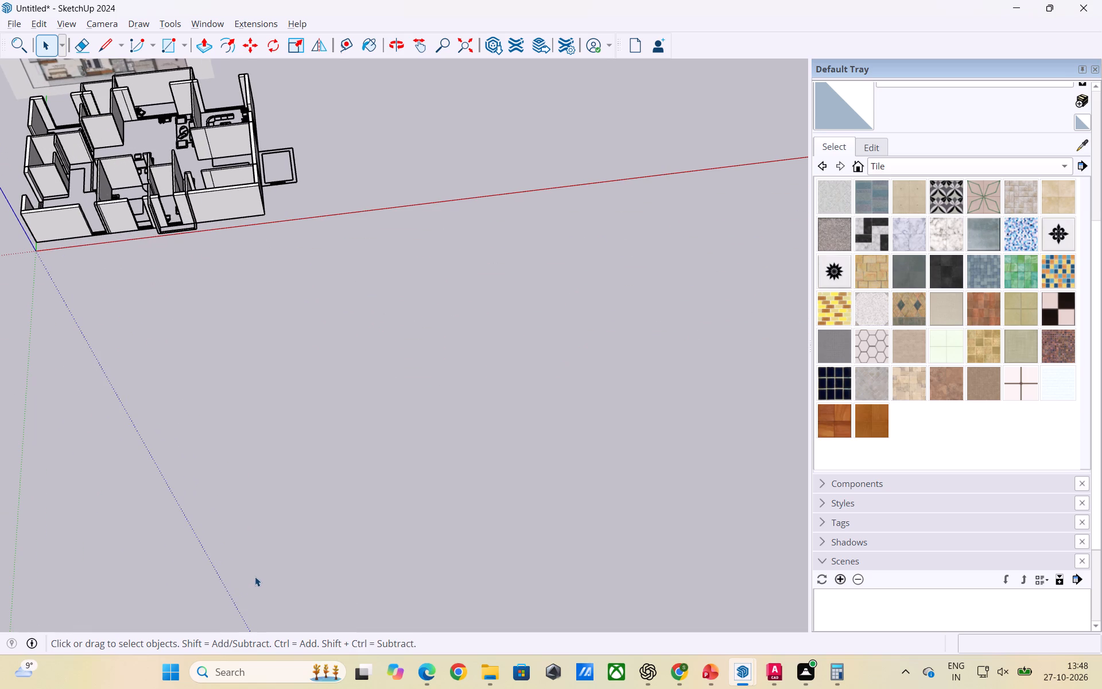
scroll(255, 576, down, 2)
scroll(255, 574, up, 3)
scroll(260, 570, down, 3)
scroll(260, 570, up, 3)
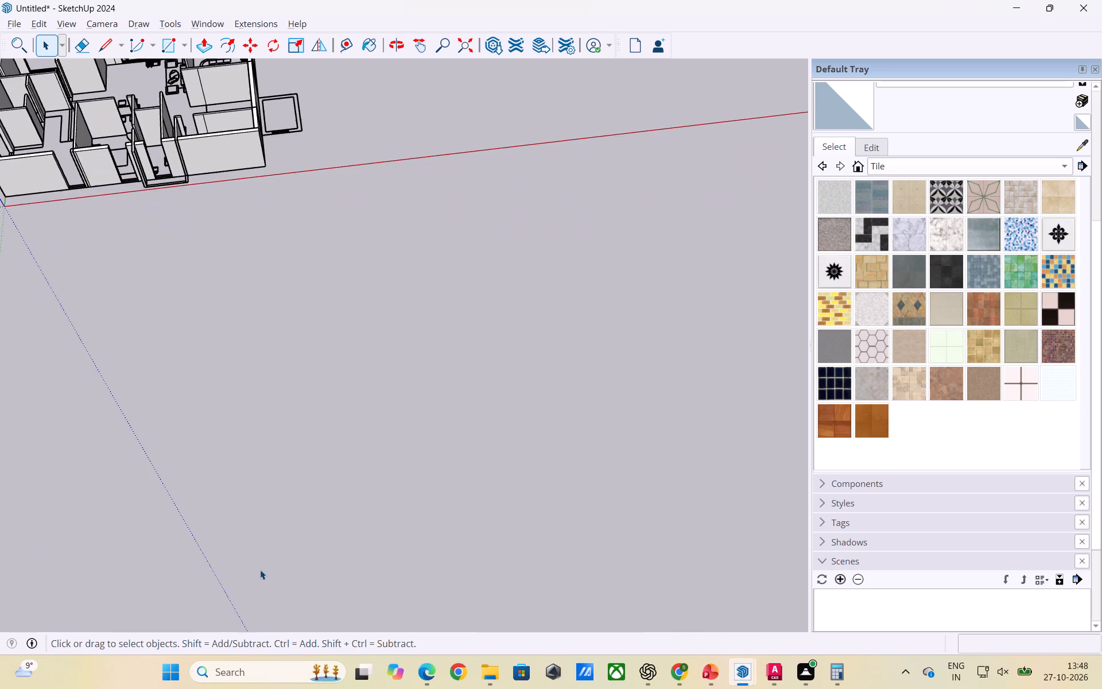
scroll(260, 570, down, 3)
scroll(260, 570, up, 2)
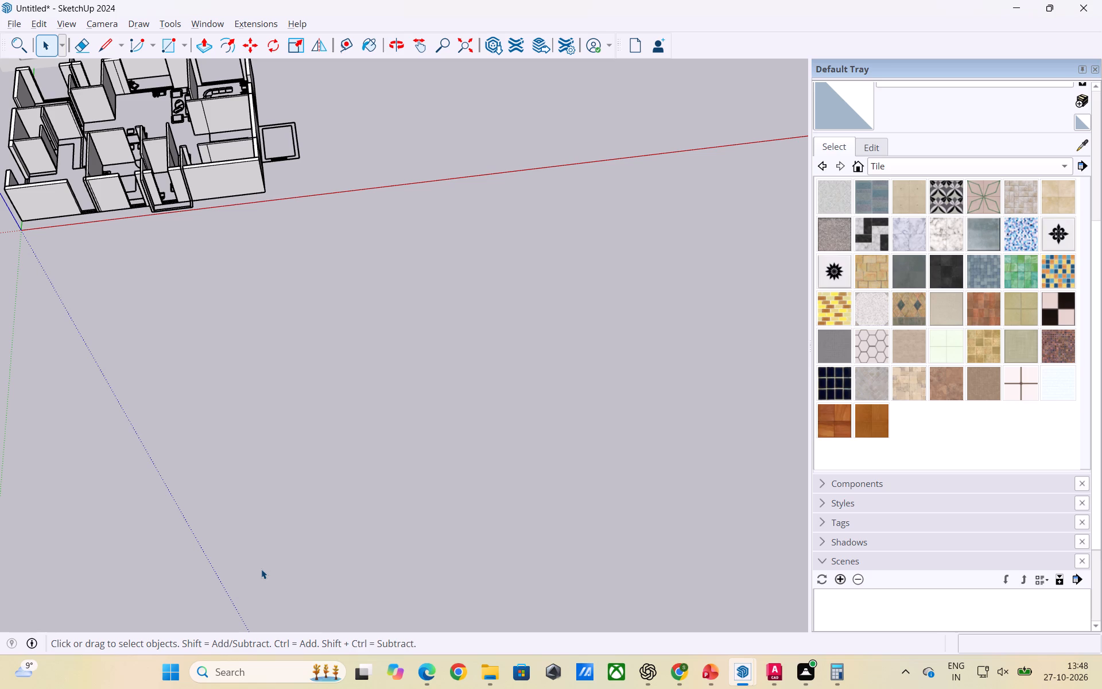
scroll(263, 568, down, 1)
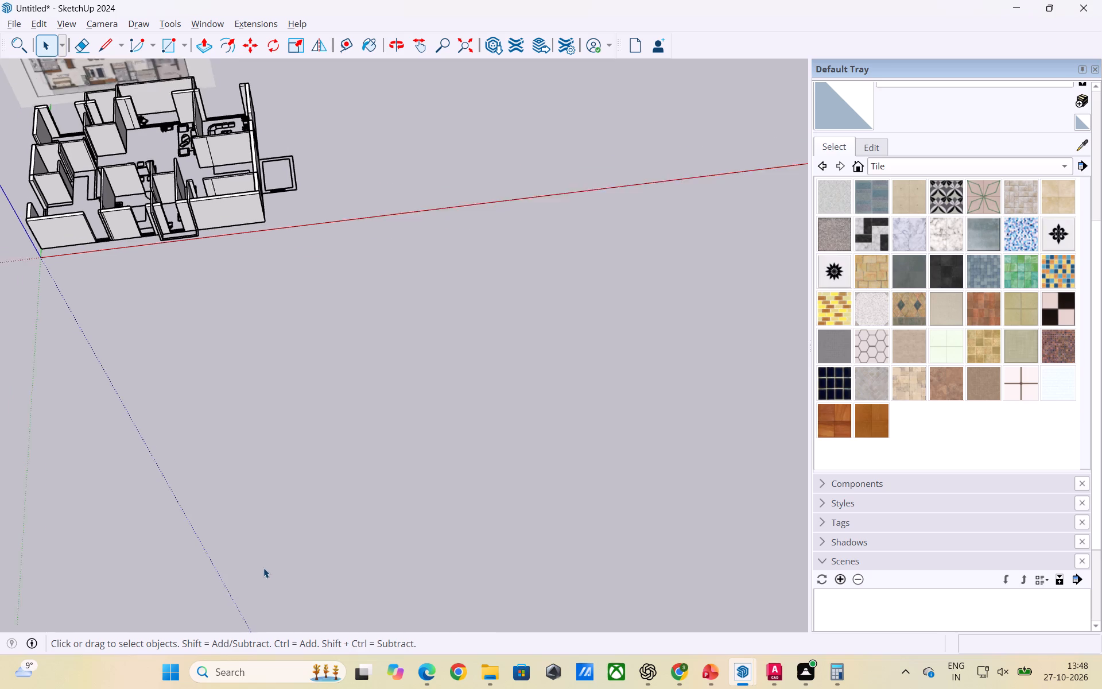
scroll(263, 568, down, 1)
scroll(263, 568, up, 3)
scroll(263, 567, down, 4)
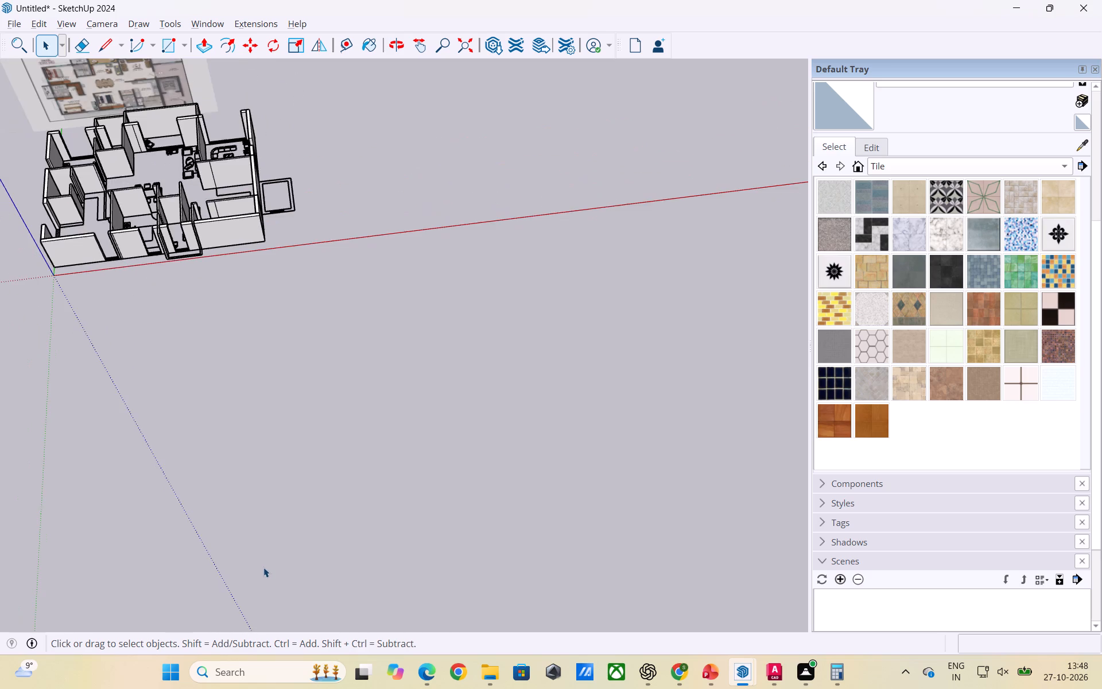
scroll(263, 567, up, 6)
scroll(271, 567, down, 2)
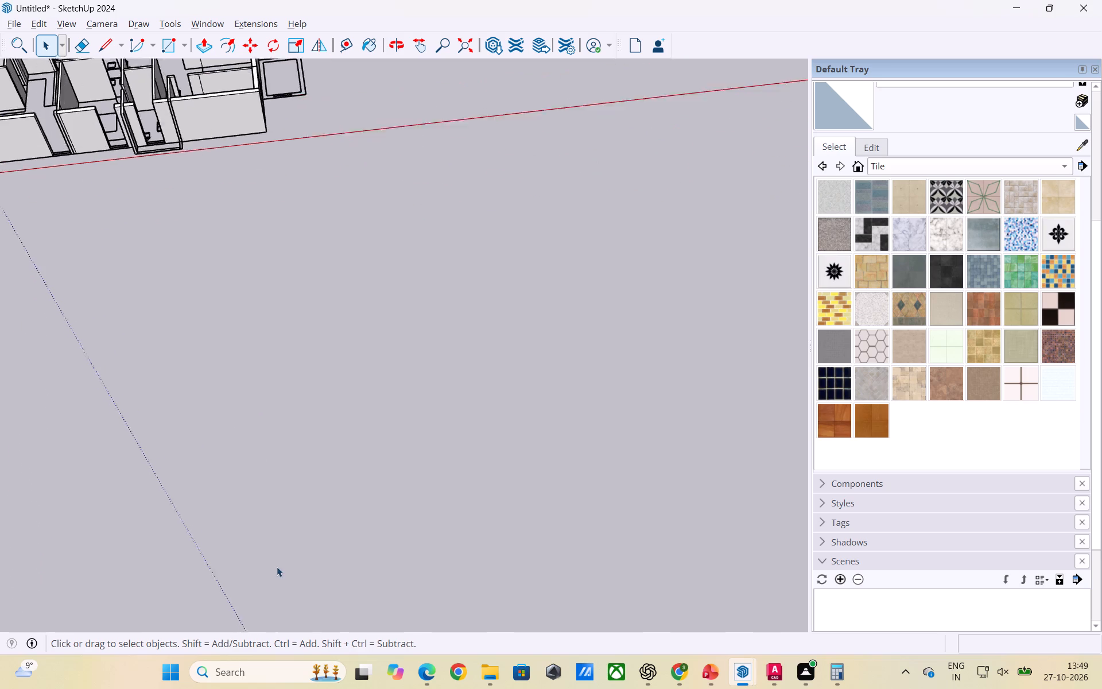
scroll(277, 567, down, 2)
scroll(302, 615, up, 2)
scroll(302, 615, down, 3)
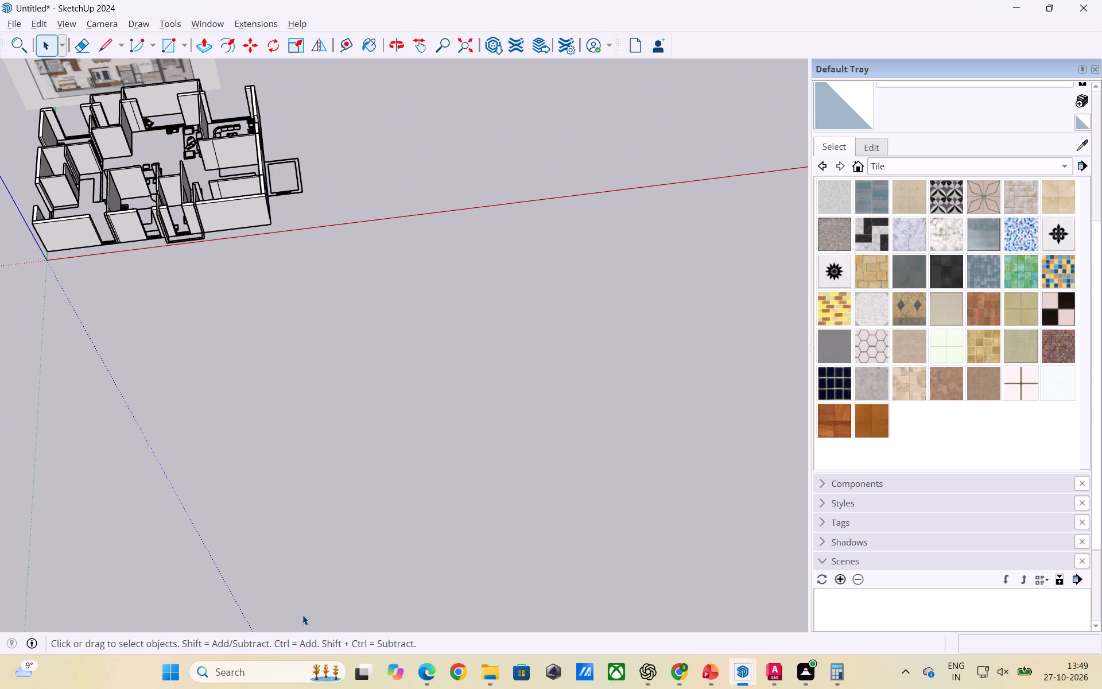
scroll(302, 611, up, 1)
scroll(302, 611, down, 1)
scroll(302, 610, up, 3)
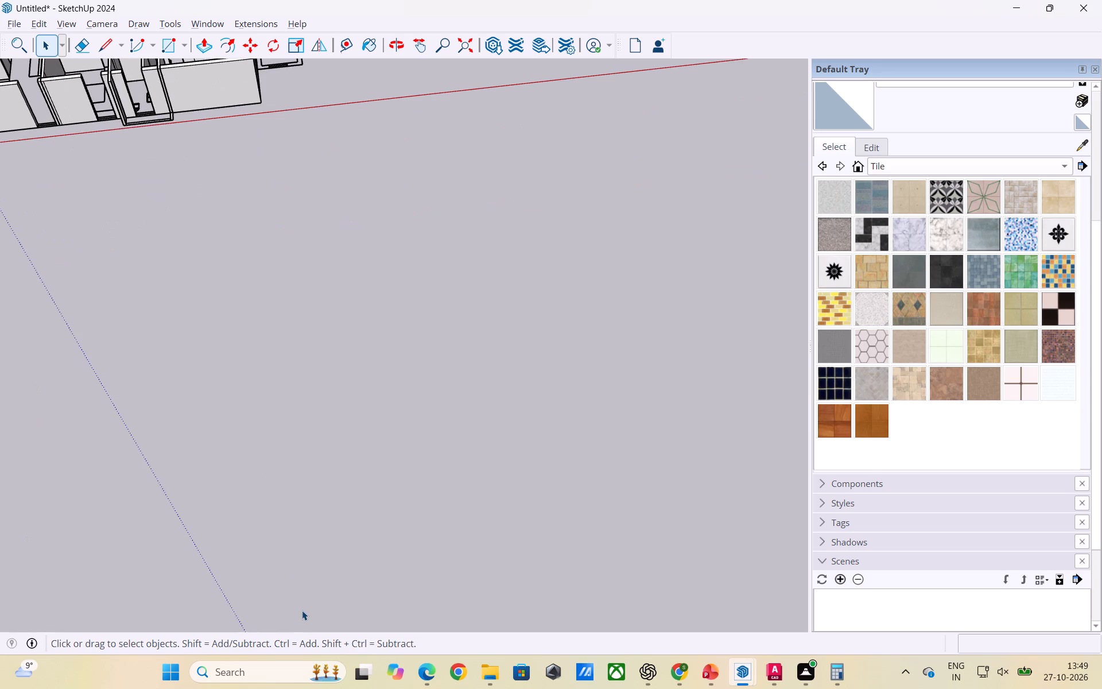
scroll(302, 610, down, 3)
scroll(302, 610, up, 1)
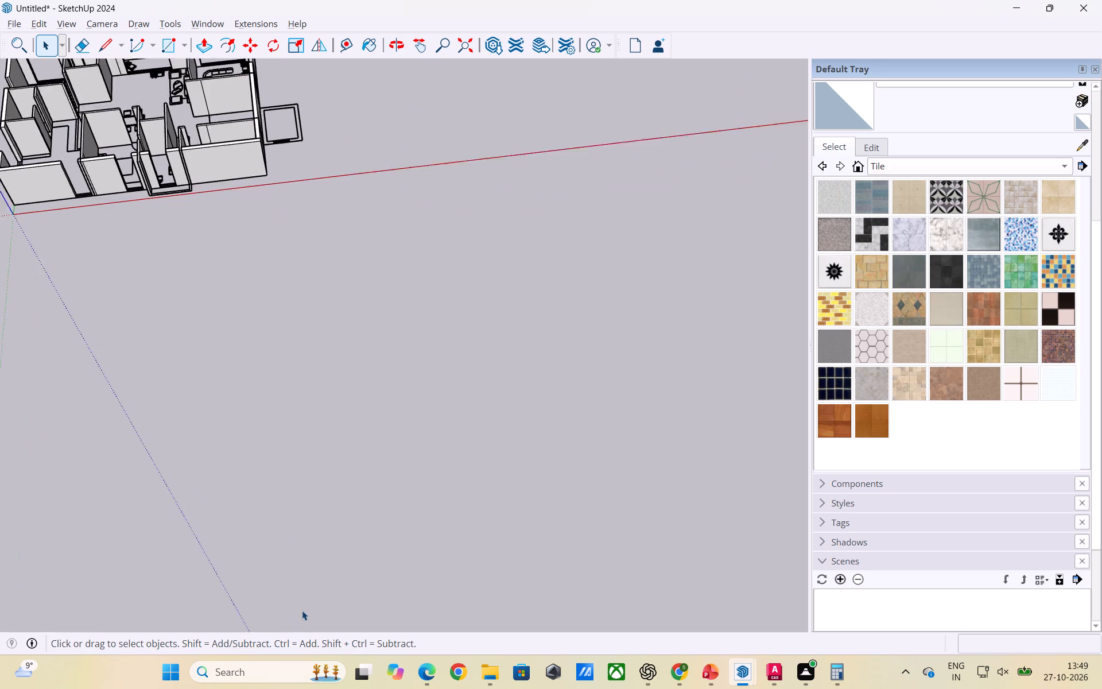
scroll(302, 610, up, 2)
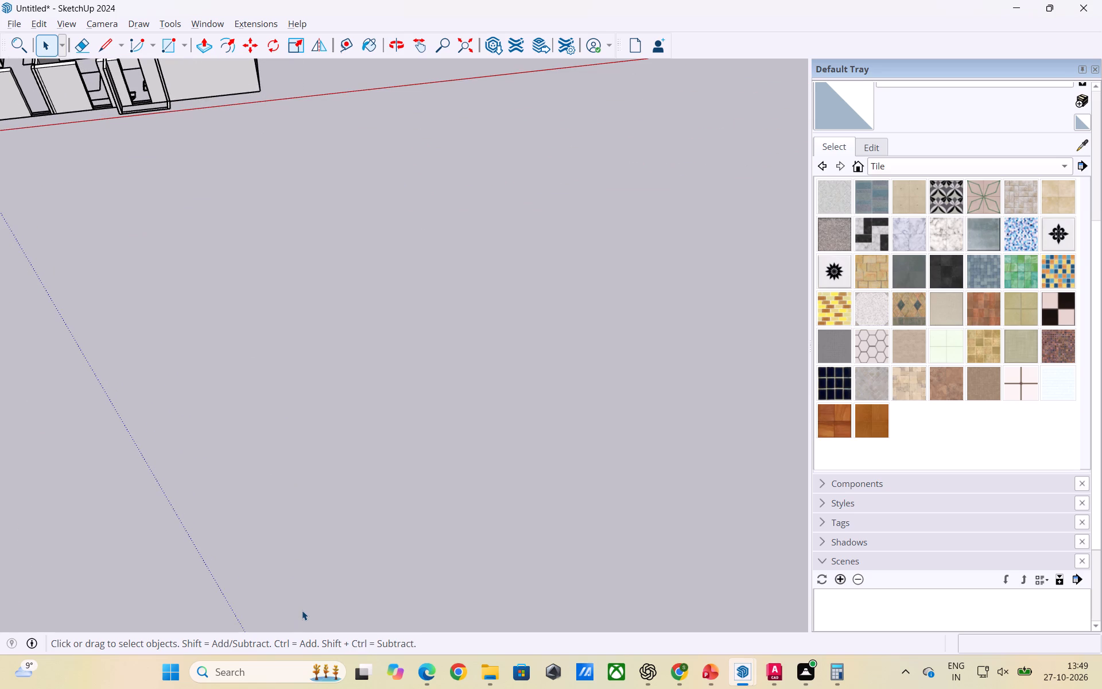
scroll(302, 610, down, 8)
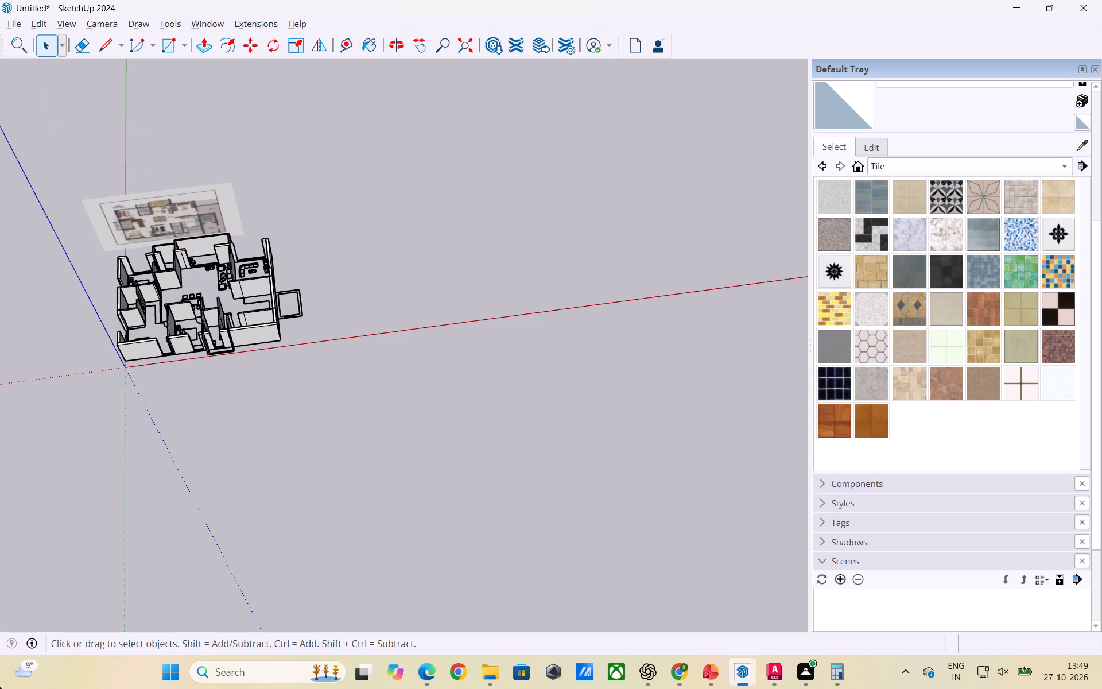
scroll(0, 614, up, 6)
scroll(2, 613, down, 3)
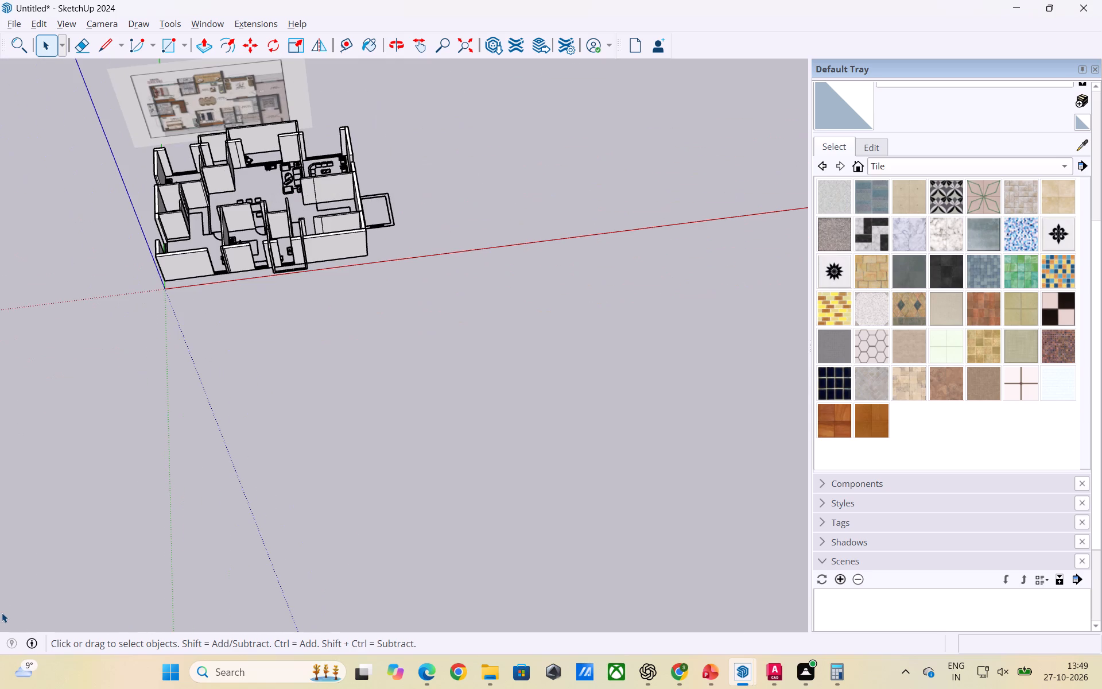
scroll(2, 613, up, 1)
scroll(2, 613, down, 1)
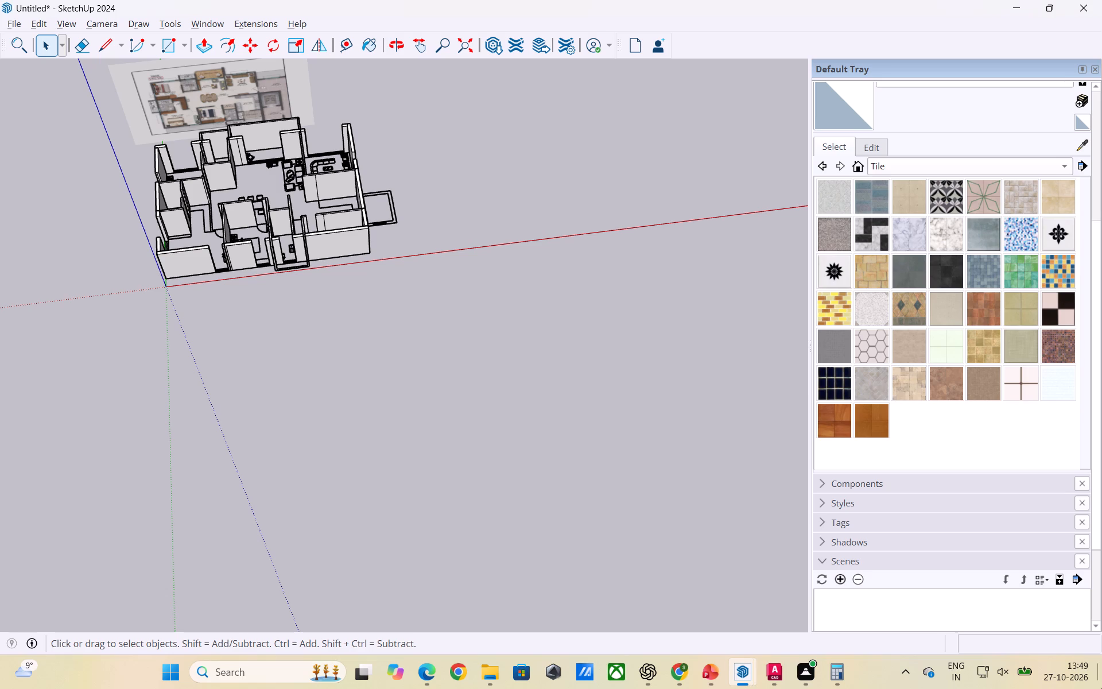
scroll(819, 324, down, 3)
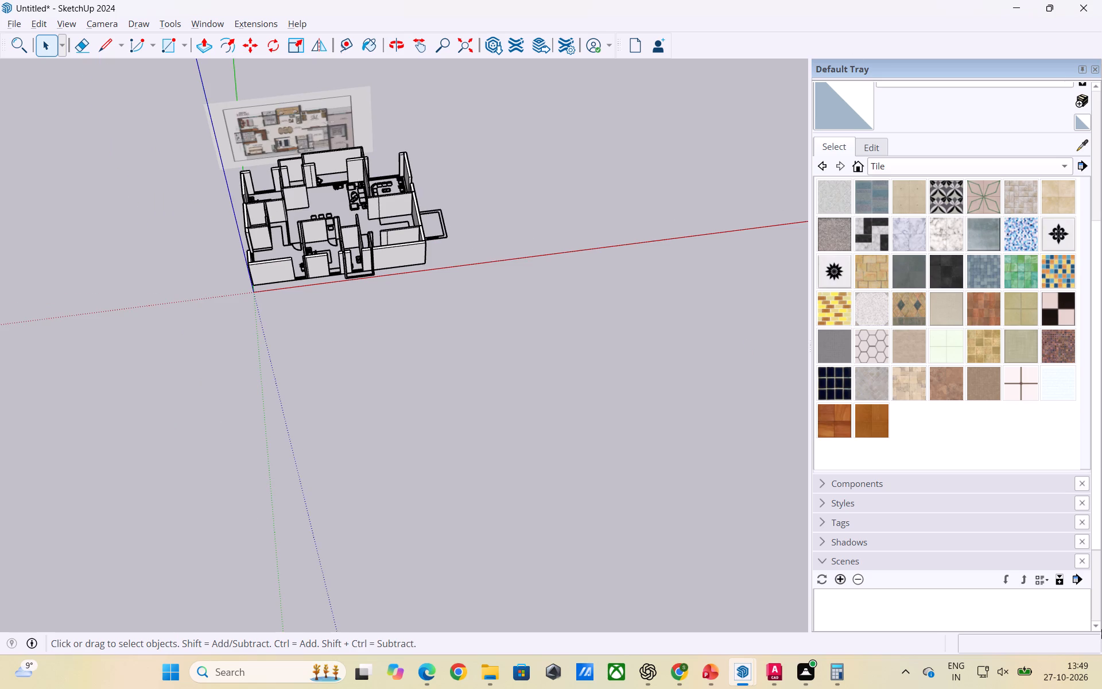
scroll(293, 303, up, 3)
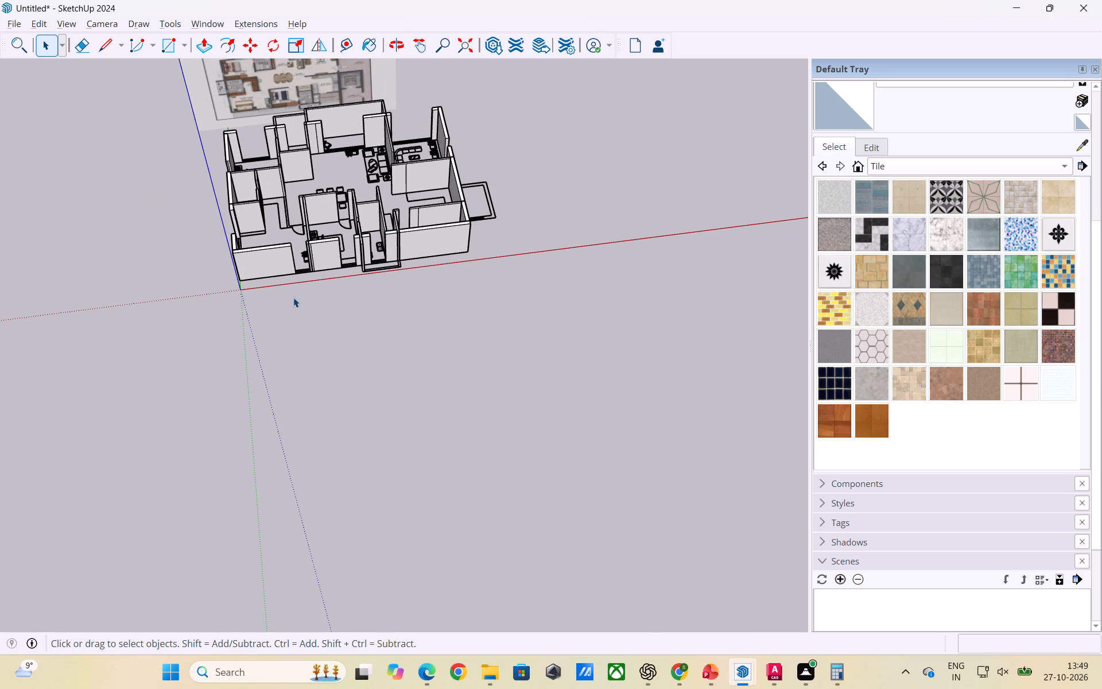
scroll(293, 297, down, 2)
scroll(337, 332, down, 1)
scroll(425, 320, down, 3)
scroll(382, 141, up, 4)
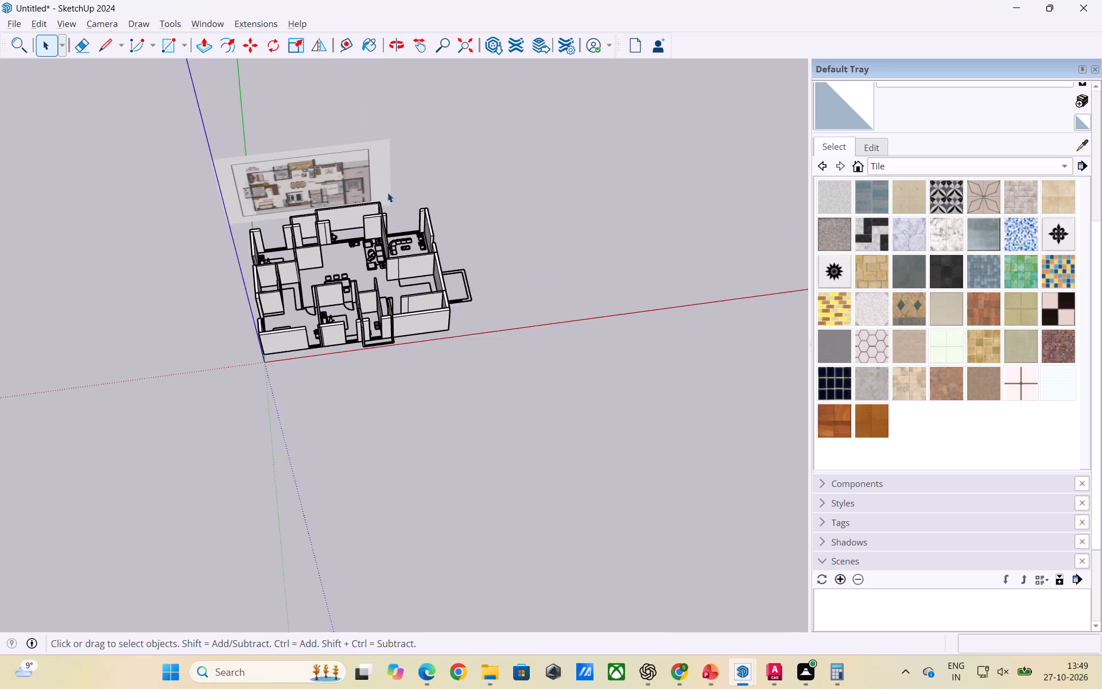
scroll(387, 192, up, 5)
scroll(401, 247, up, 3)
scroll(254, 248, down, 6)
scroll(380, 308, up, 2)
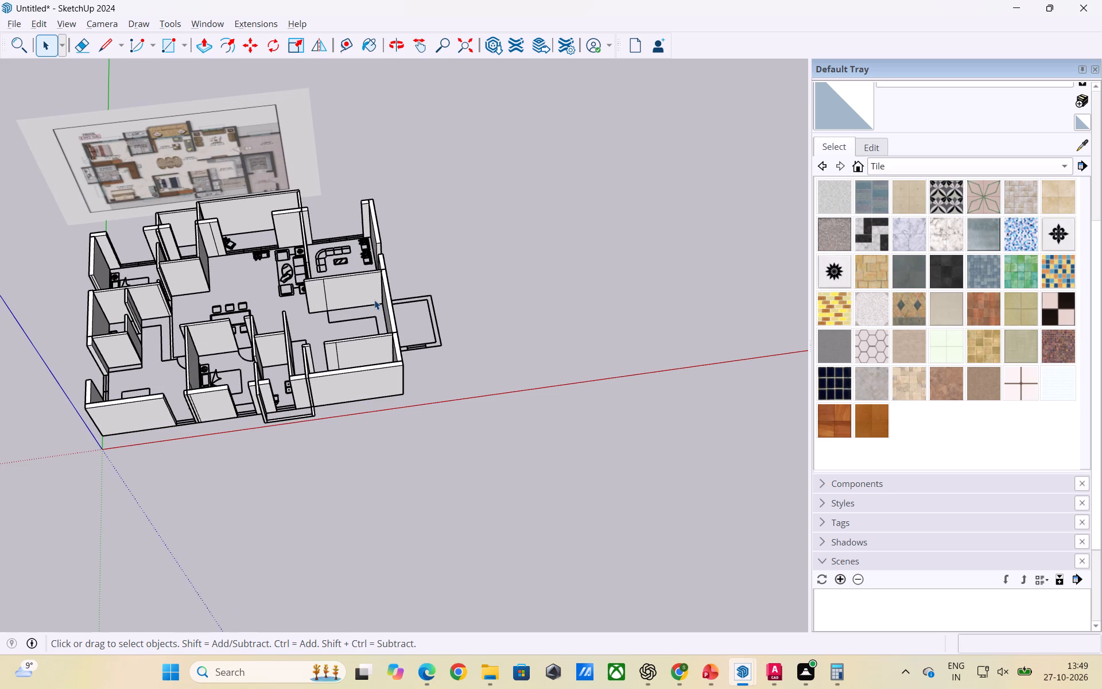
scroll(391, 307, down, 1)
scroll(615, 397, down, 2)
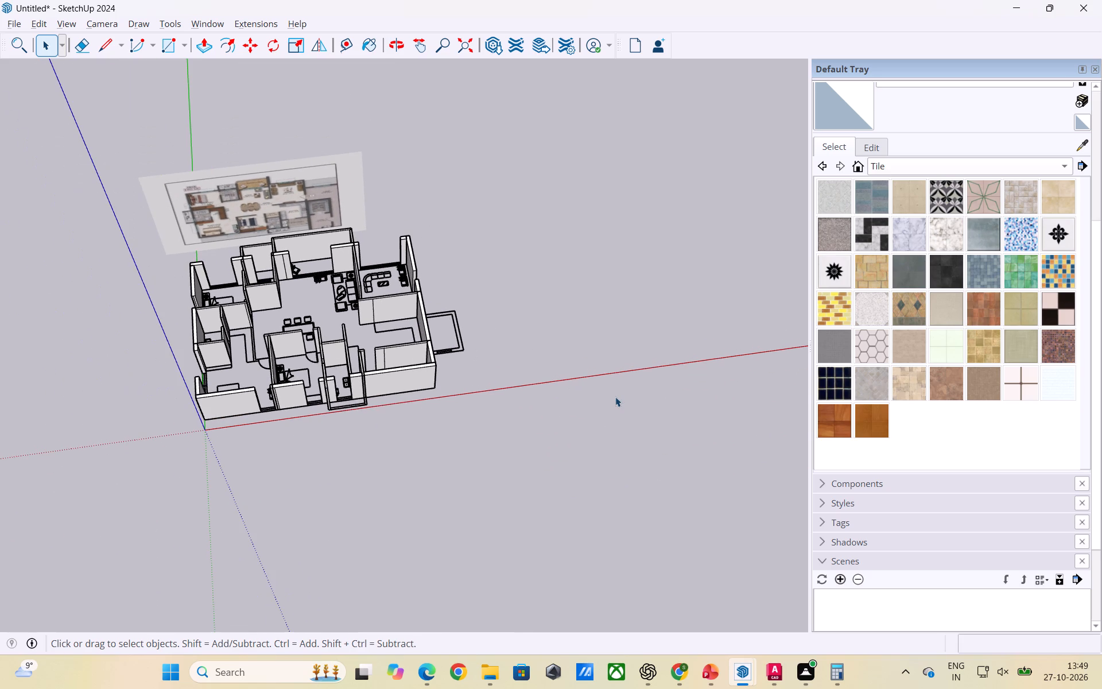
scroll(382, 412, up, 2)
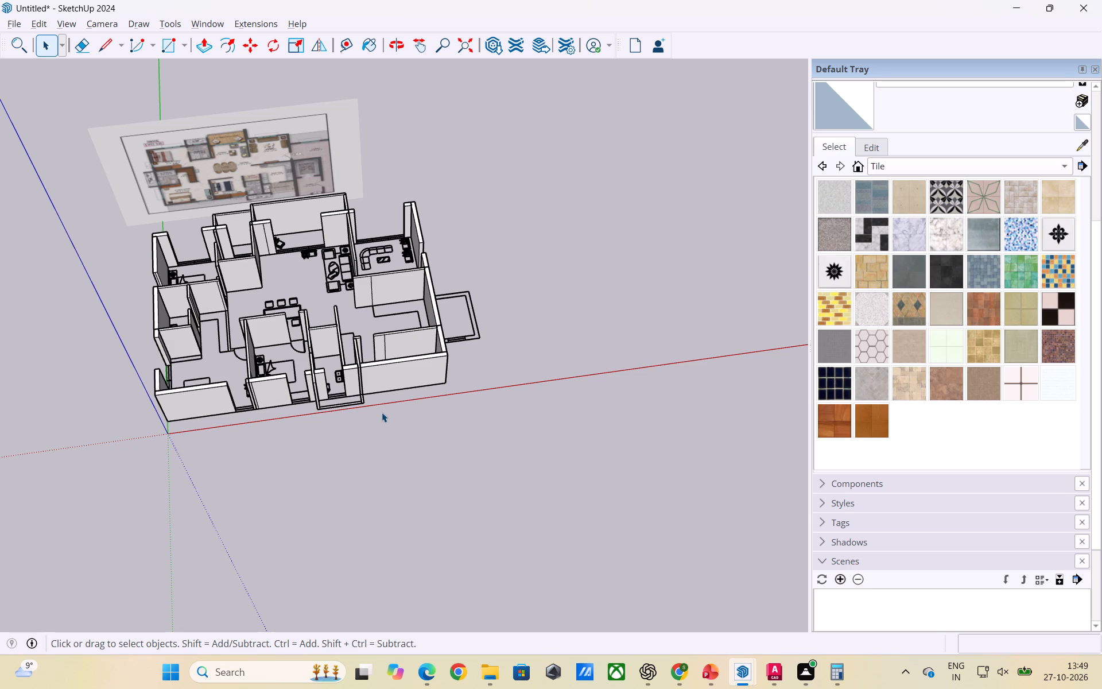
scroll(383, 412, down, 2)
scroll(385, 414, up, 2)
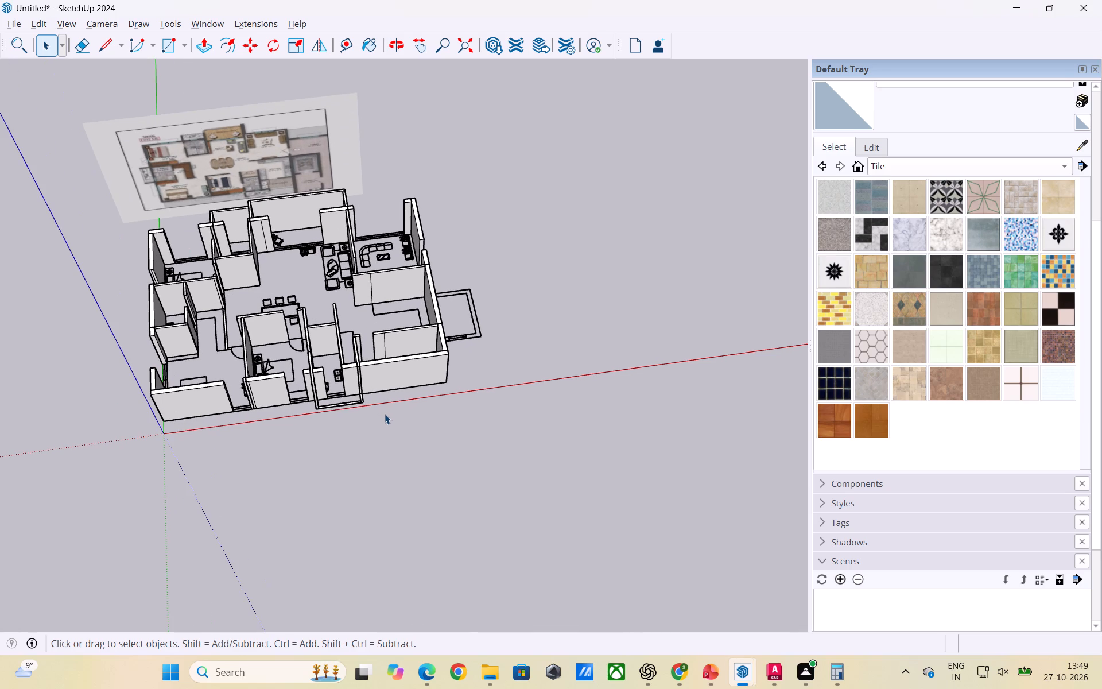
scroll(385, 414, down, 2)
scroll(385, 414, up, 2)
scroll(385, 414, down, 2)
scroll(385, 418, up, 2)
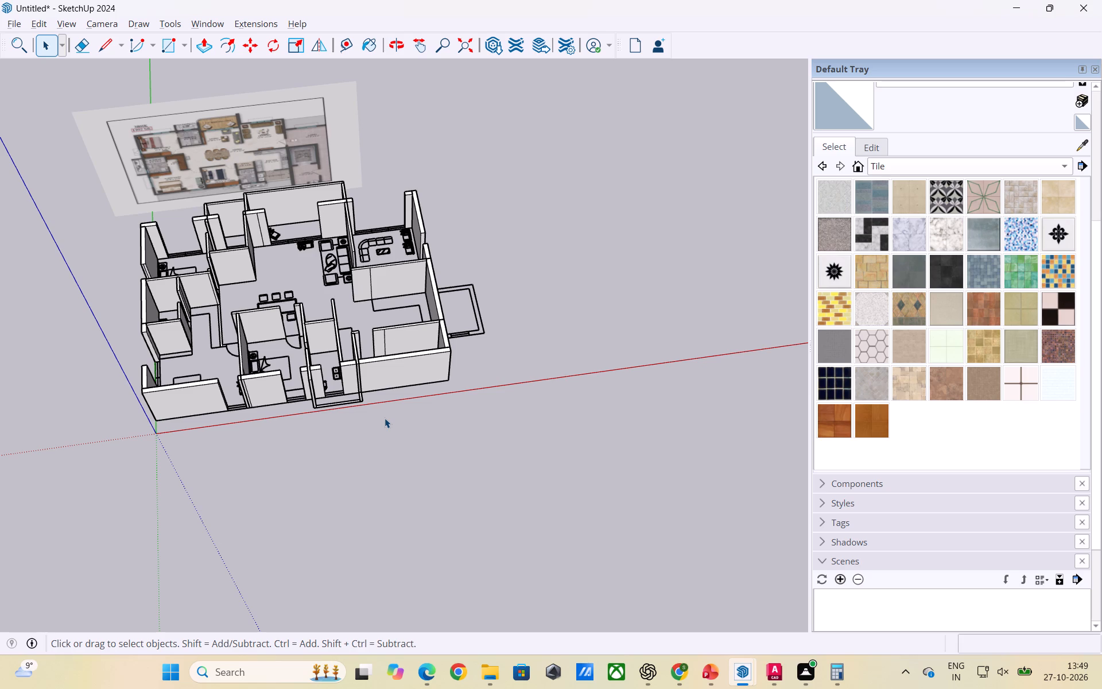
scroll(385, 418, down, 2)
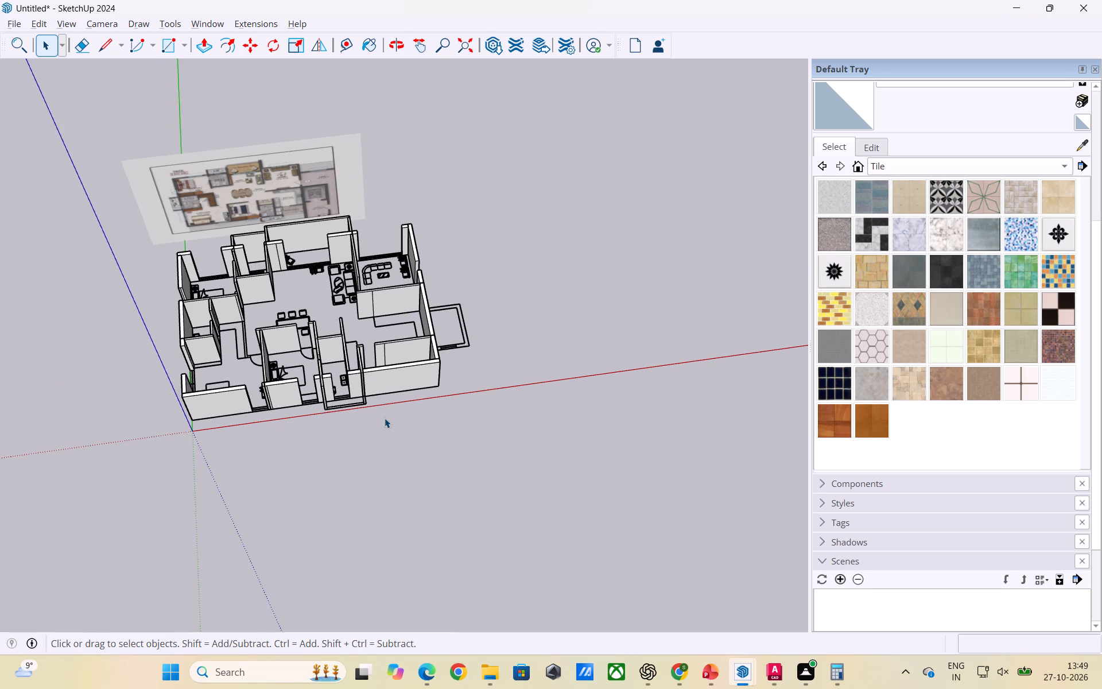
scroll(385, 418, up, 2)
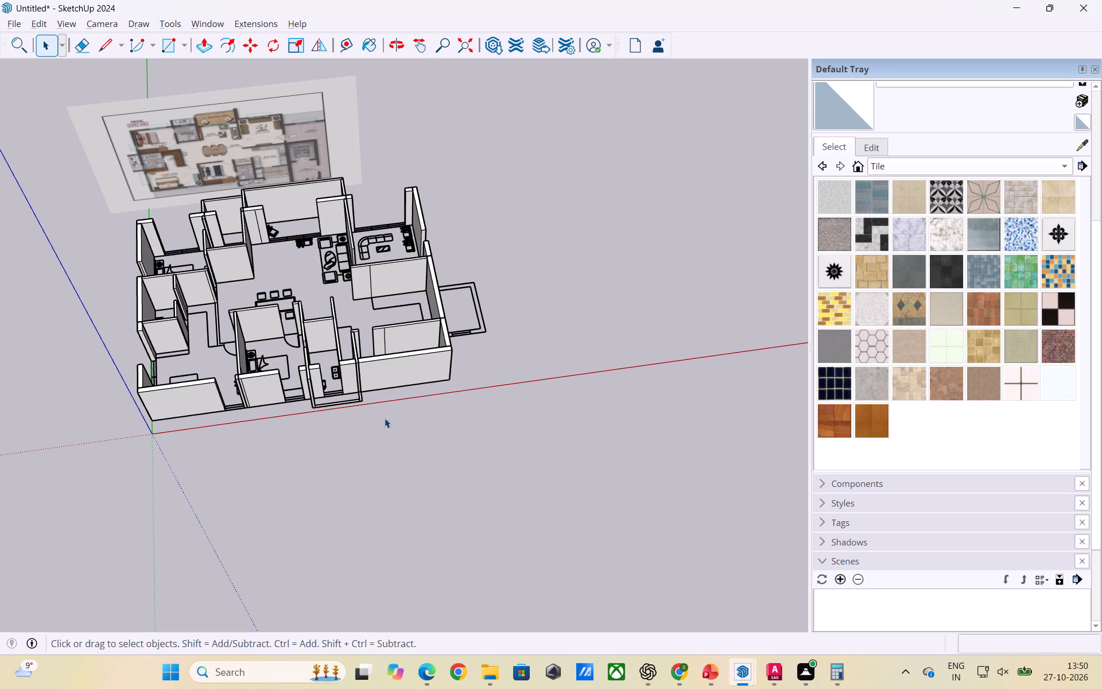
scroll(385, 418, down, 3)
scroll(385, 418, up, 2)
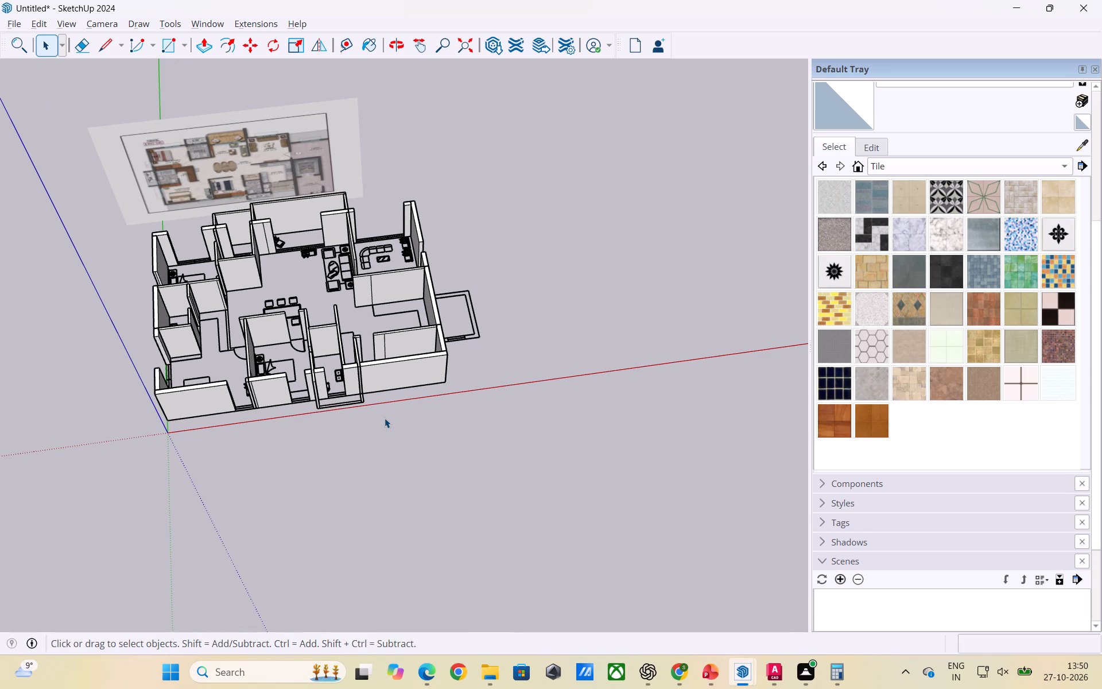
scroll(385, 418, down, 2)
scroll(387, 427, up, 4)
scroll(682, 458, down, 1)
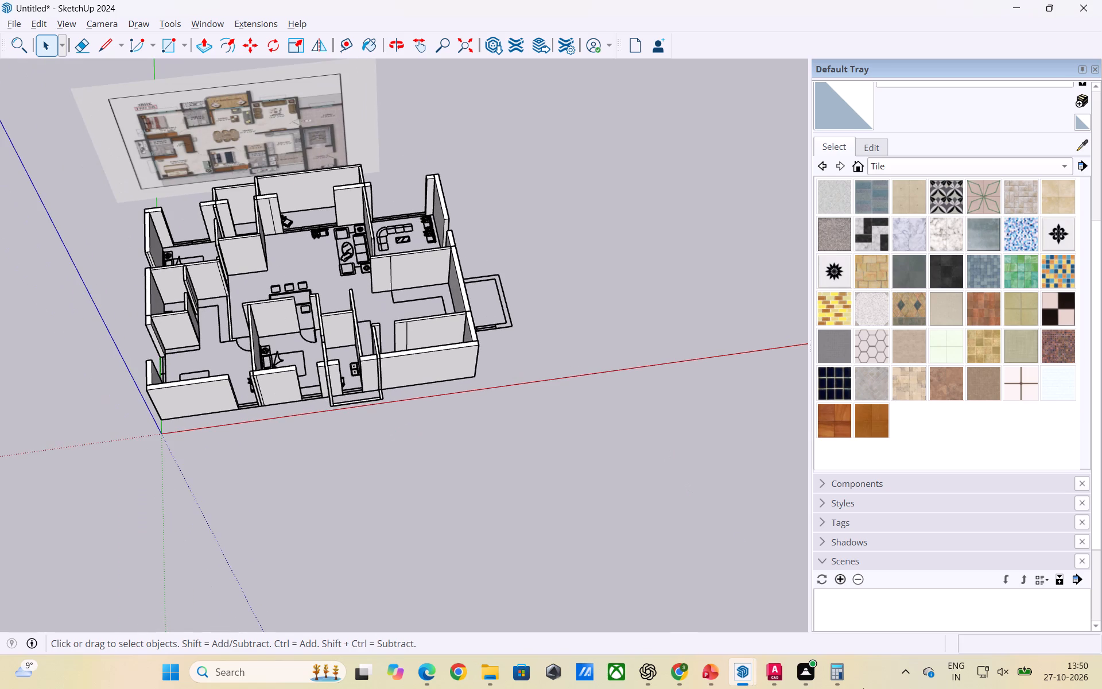
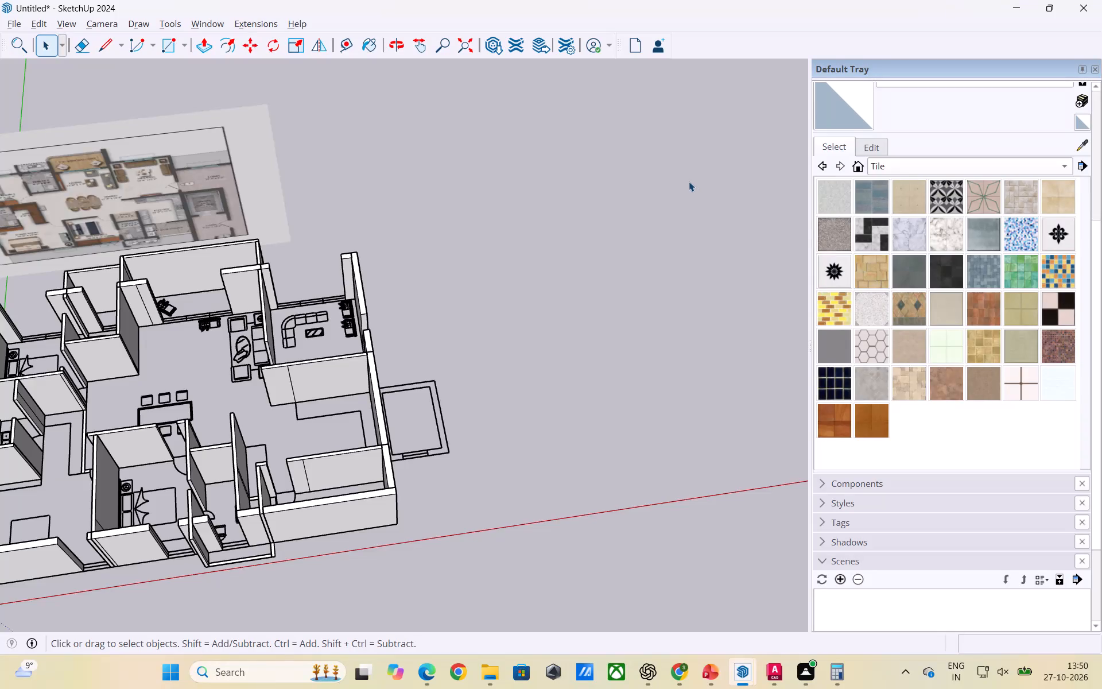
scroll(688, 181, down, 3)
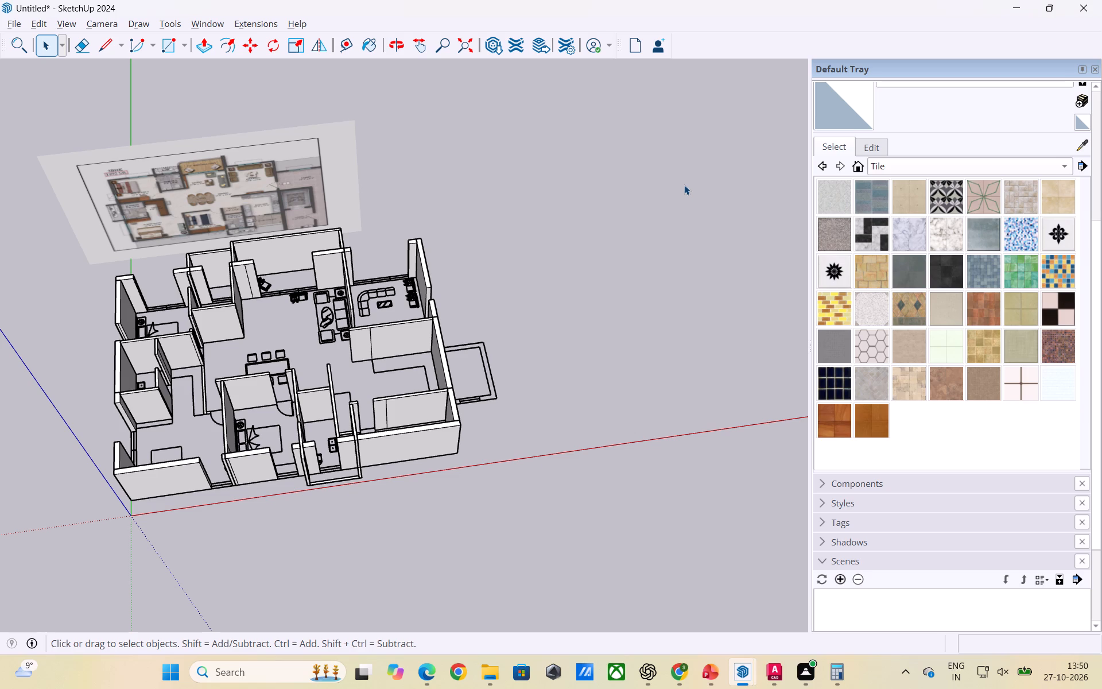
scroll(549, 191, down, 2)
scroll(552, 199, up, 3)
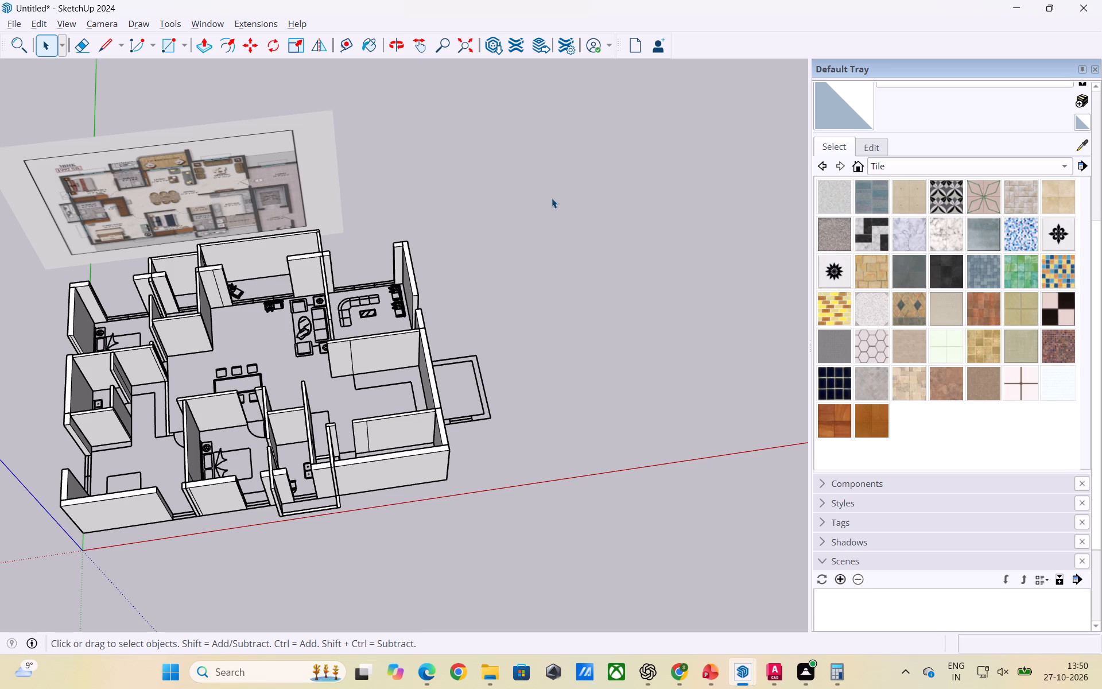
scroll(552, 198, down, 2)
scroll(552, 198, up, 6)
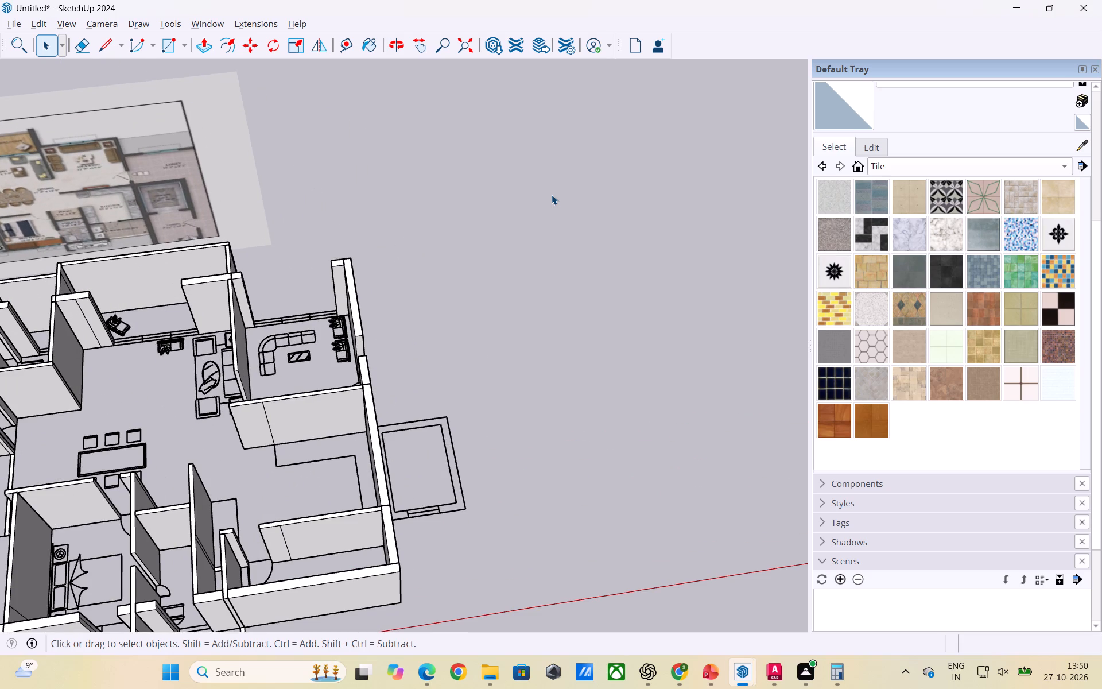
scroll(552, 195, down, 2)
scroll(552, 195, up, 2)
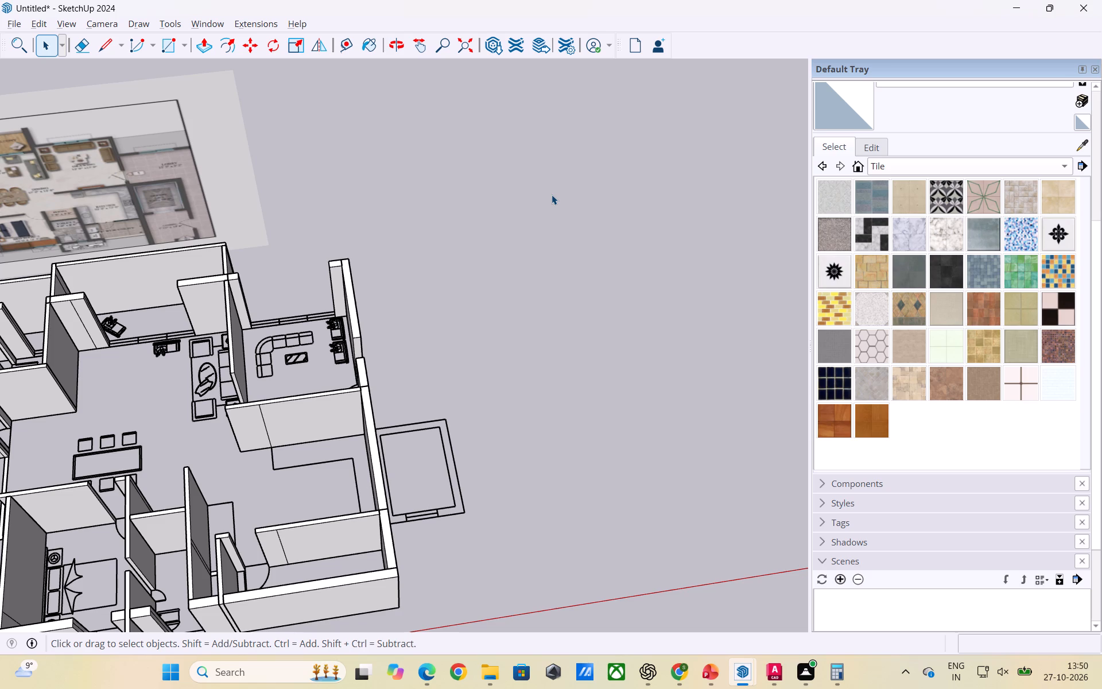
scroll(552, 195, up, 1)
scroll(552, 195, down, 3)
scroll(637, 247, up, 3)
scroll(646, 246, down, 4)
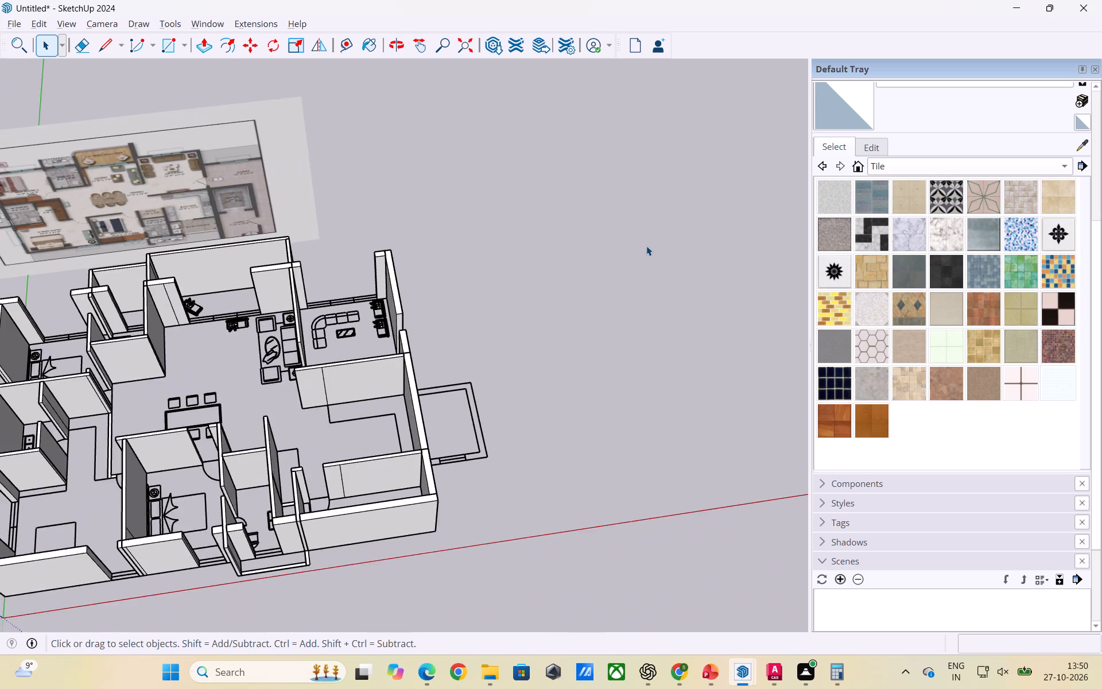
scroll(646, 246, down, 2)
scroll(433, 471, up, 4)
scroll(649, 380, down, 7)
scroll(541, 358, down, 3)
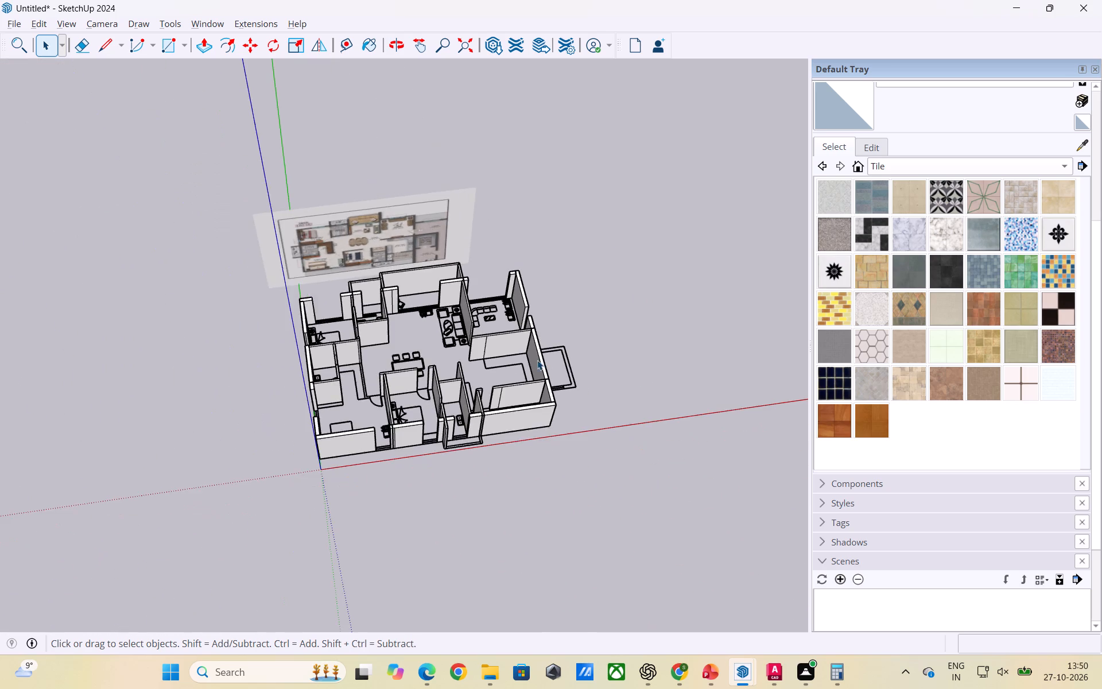
Examine the extruded walls and furniture layout of all rooms from above and from several angles.
scroll(499, 457, down, 1)
middle_drag(499, 457, 507, 319)
scroll(489, 340, up, 7)
middle_drag(480, 305, 478, 398)
scroll(480, 305, down, 1)
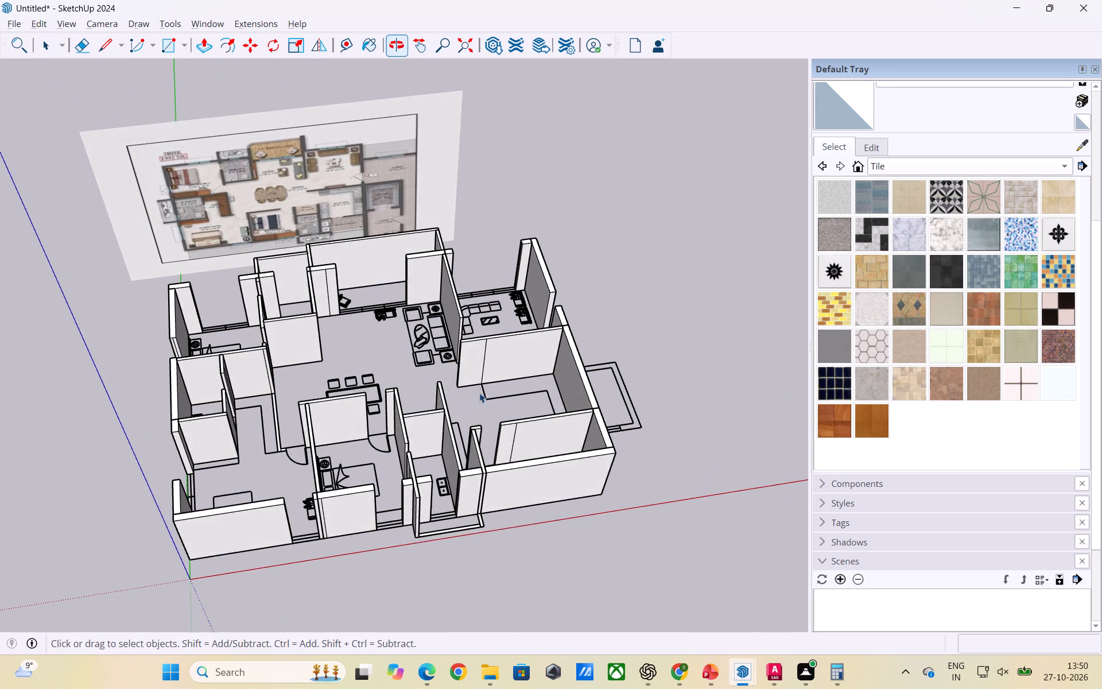
scroll(486, 377, up, 6)
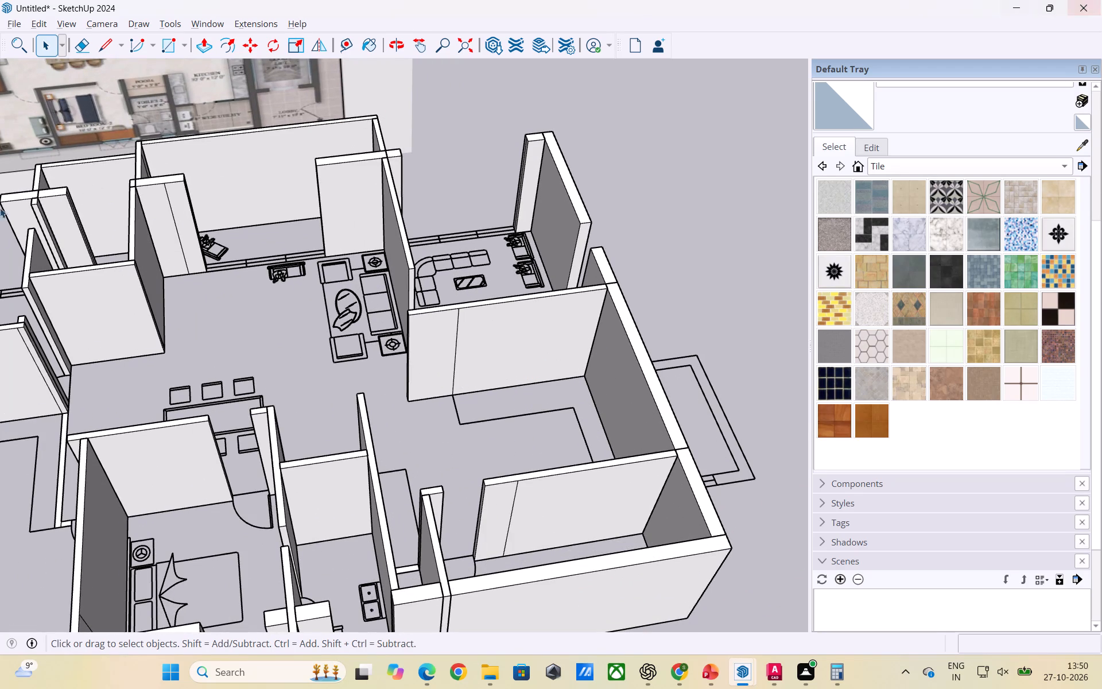
scroll(283, 457, down, 9)
middle_drag(463, 349, 306, 372)
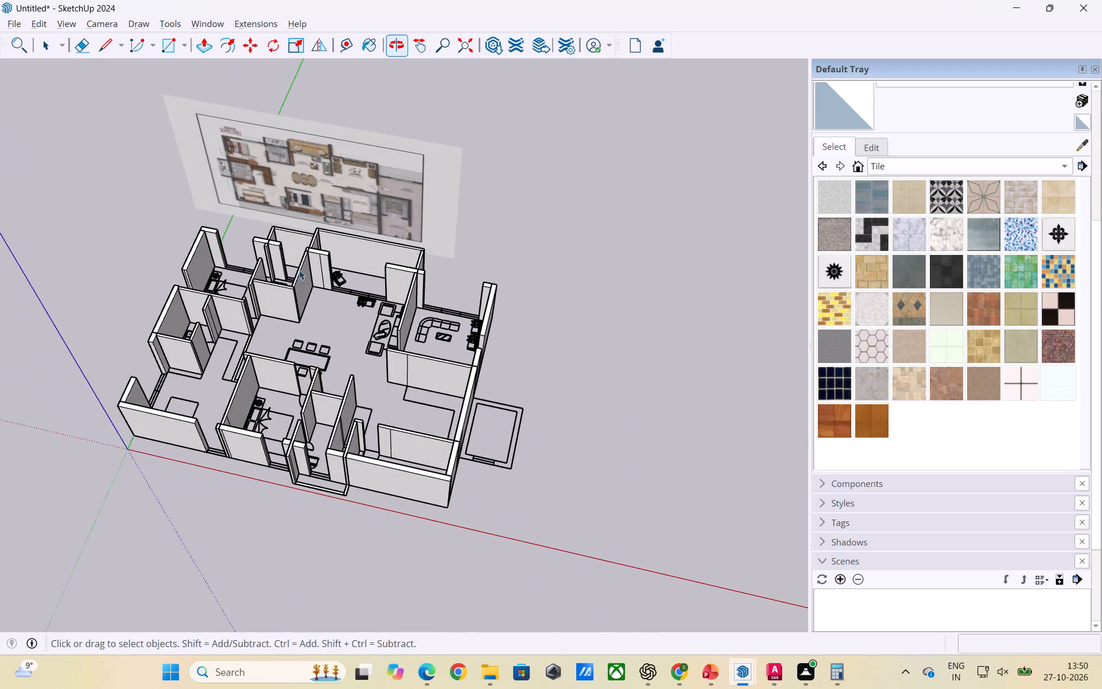
scroll(365, 303, up, 4)
middle_drag(315, 371, 453, 358)
scroll(433, 348, down, 4)
middle_drag(415, 354, 413, 472)
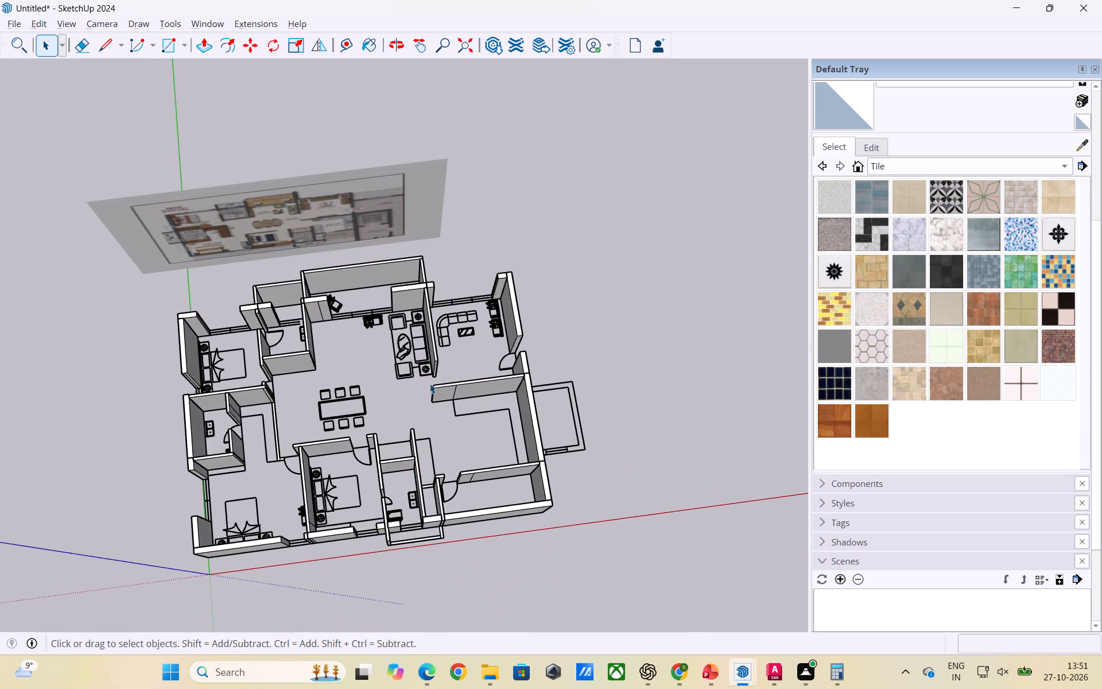
scroll(430, 383, up, 7)
scroll(455, 362, down, 5)
middle_drag(542, 478, 353, 501)
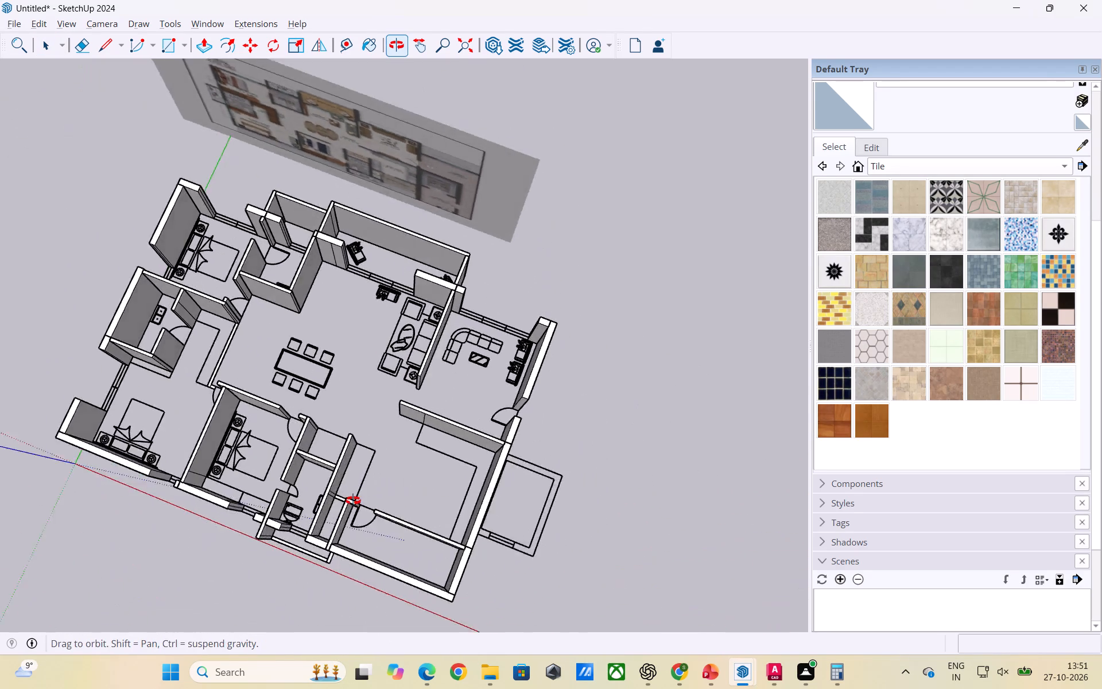
middle_drag(353, 501, 315, 444)
scroll(484, 362, down, 2)
middle_drag(377, 482, 561, 459)
scroll(455, 480, up, 6)
middle_drag(464, 481, 470, 545)
scroll(406, 513, up, 3)
scroll(490, 465, down, 8)
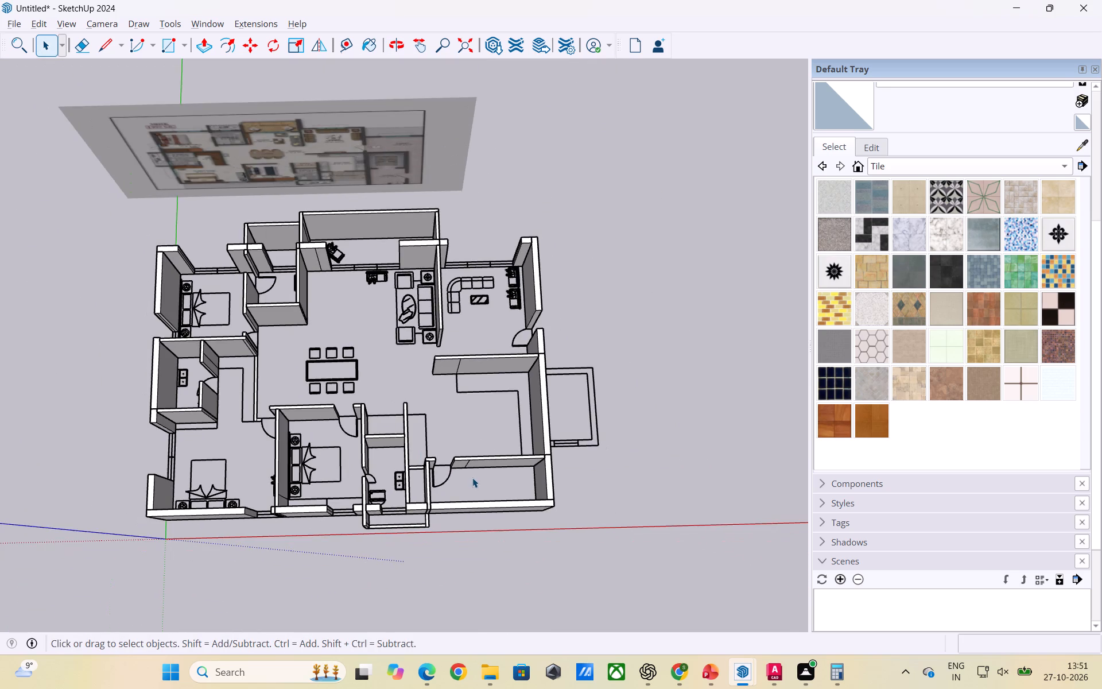
scroll(376, 282, up, 3)
middle_drag(369, 275, 369, 363)
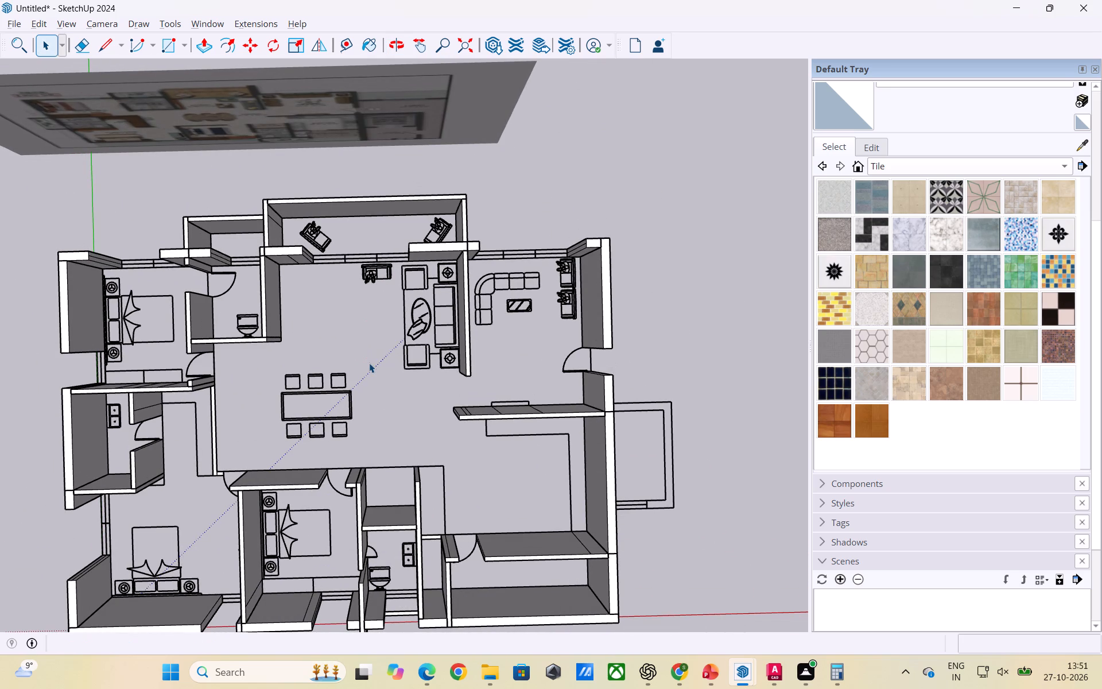
scroll(490, 295, up, 3)
scroll(525, 253, up, 3)
middle_drag(527, 373, 530, 273)
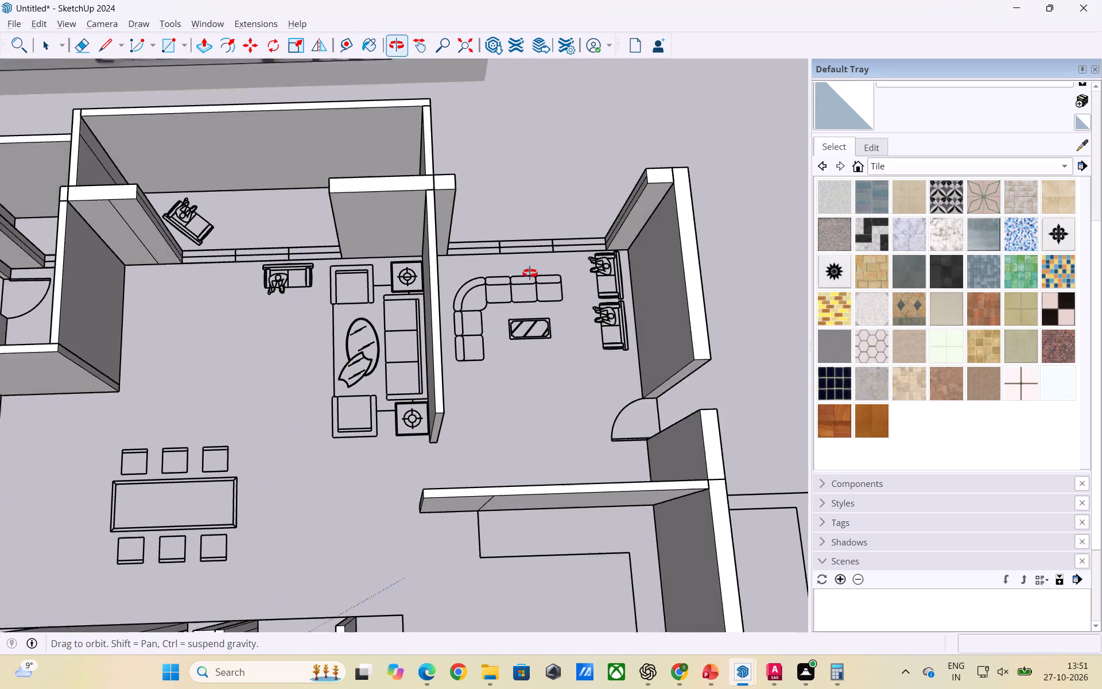
middle_drag(530, 273, 575, 214)
scroll(639, 249, down, 3)
scroll(531, 365, down, 1)
middle_drag(531, 365, 496, 377)
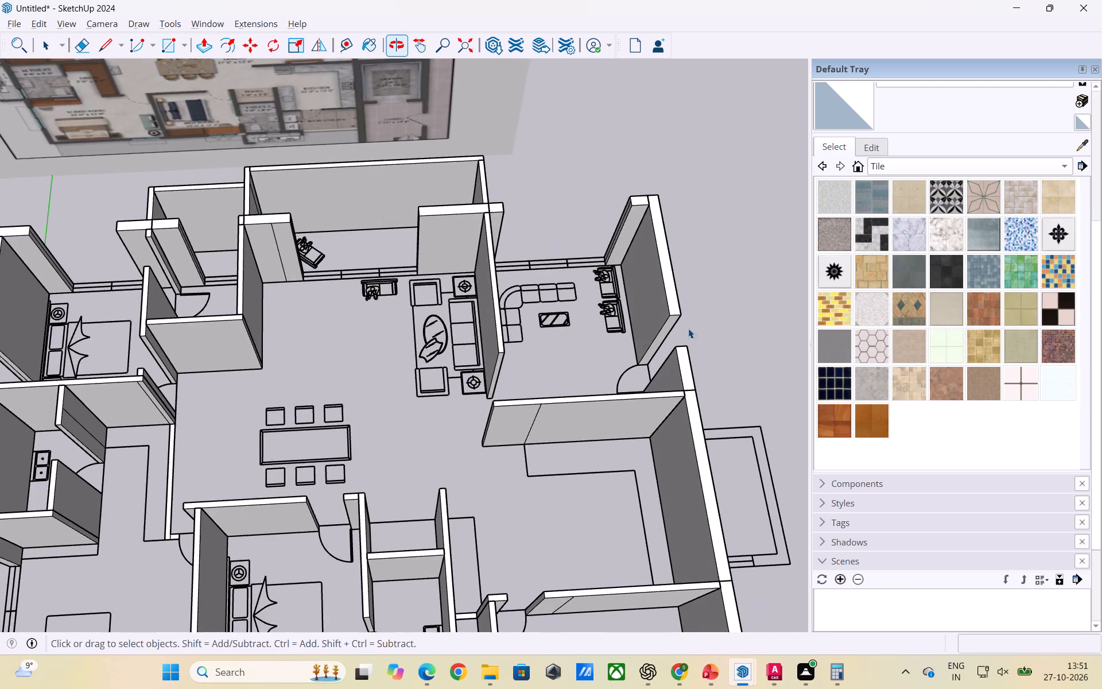
Examine the apartment's outer walls, including the flat rectangular outline outside the kitchen and the narrow ledge outside the bathroom.
scroll(696, 328, down, 5)
middle_drag(677, 416, 346, 353)
scroll(479, 300, down, 5)
scroll(514, 520, up, 1)
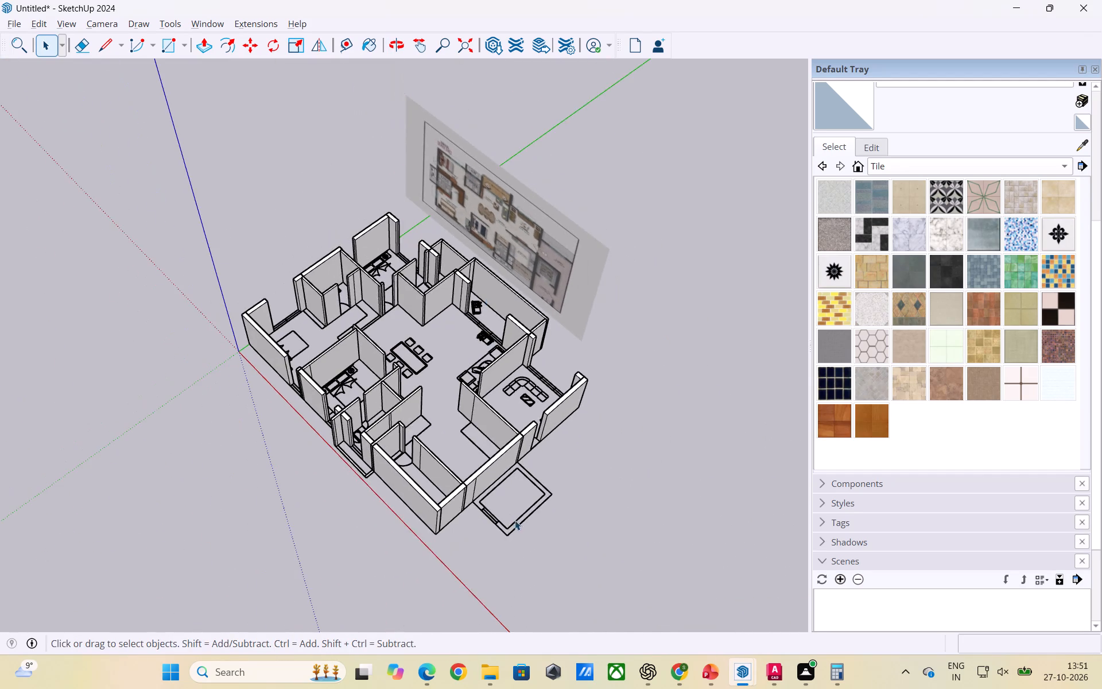
scroll(515, 520, up, 6)
middle_drag(485, 527, 630, 503)
scroll(624, 460, up, 3)
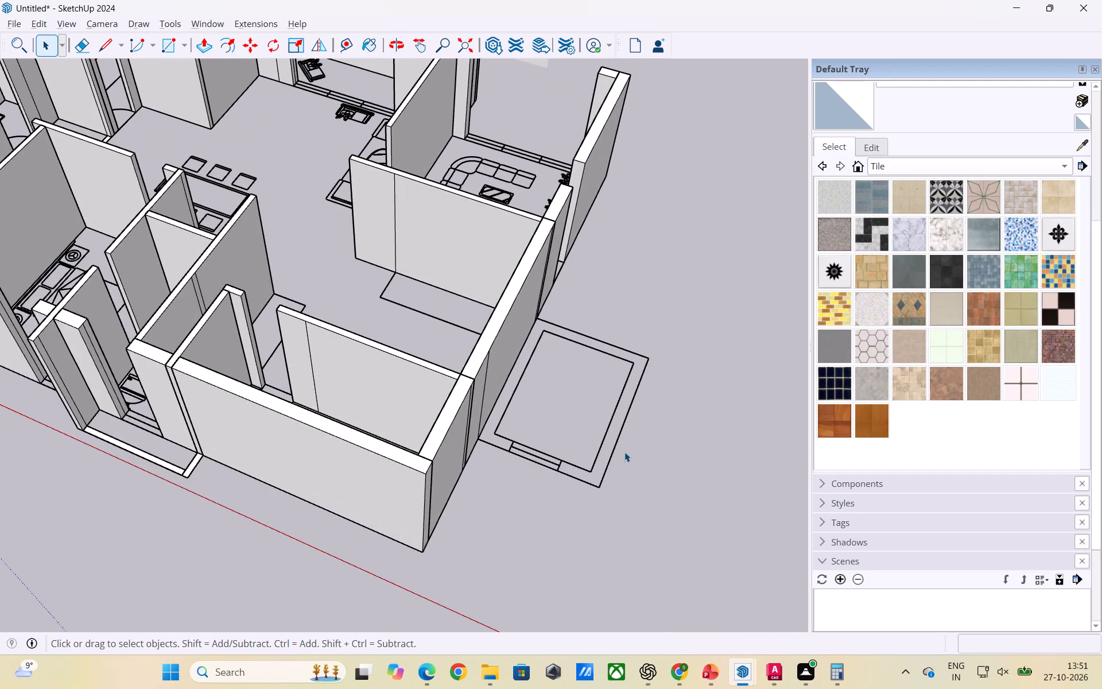
scroll(634, 386, down, 7)
middle_drag(416, 439, 569, 514)
scroll(421, 442, up, 2)
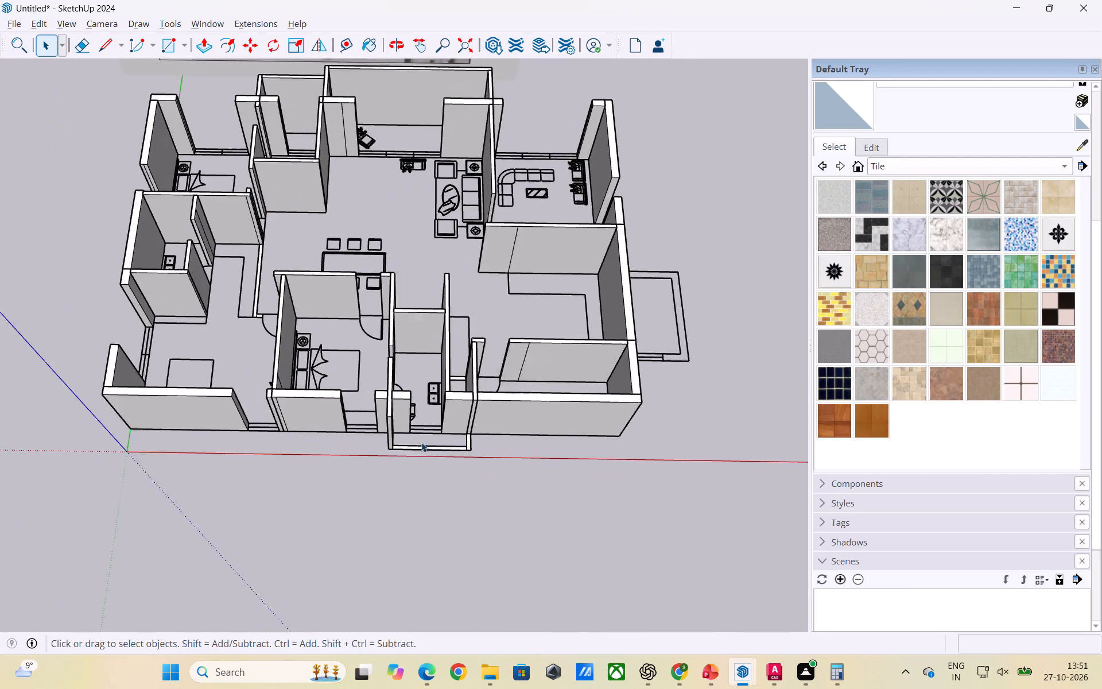
scroll(421, 442, up, 4)
scroll(589, 454, down, 4)
scroll(242, 399, up, 2)
scroll(402, 477, down, 4)
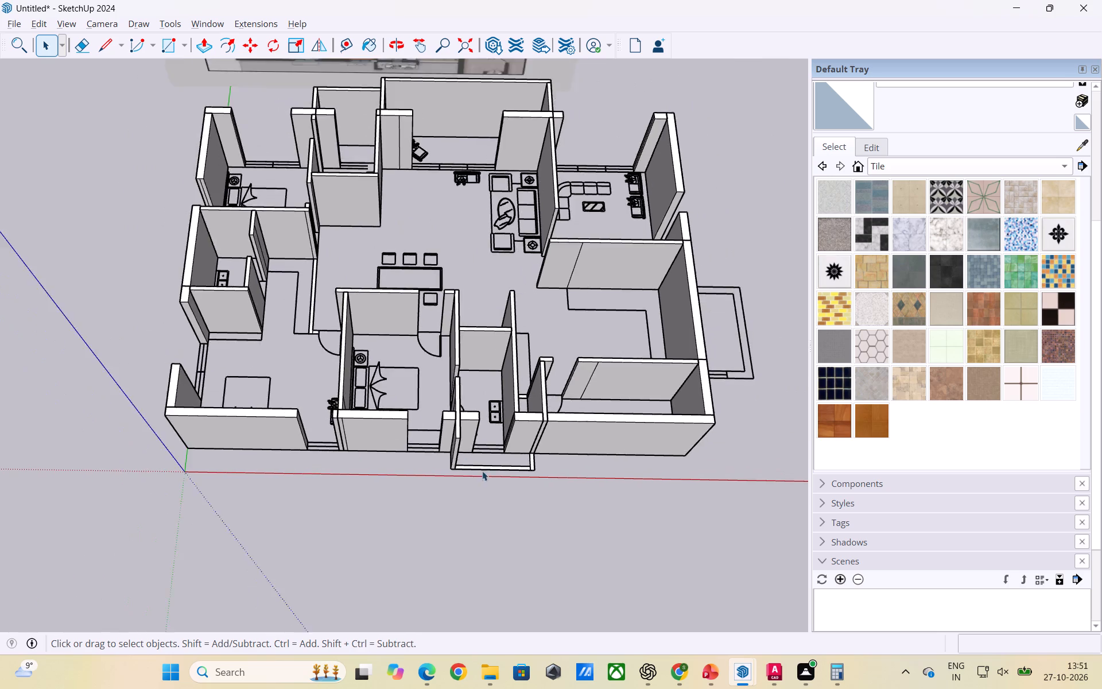
scroll(482, 471, down, 1)
scroll(217, 280, up, 2)
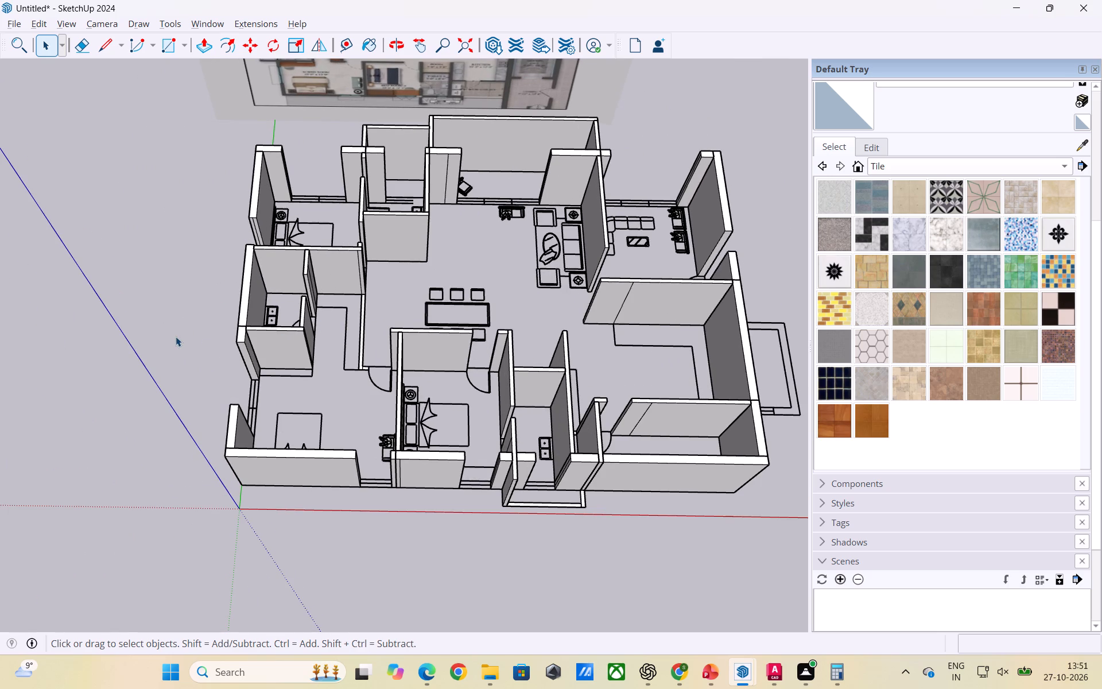
scroll(176, 336, down, 2)
scroll(460, 243, up, 3)
Delete the flat 2D bed symbol with its side tables from the corner bedroom beside the two bathrooms.
middle_drag(451, 249, 482, 349)
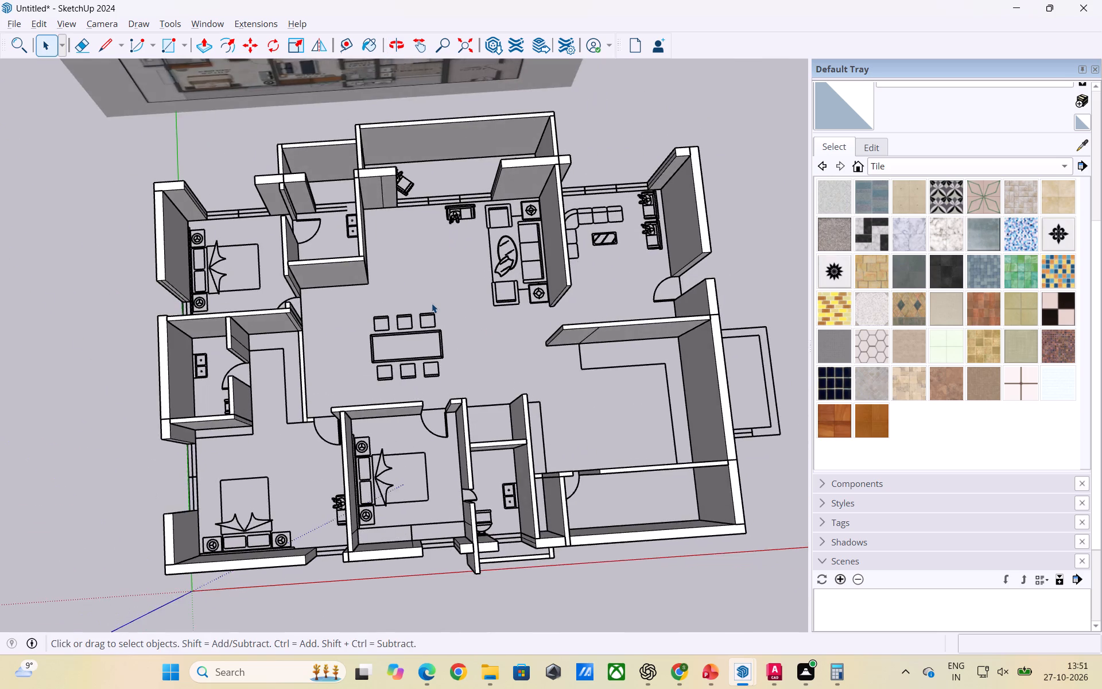
scroll(432, 303, up, 2)
scroll(428, 305, down, 2)
scroll(161, 258, up, 3)
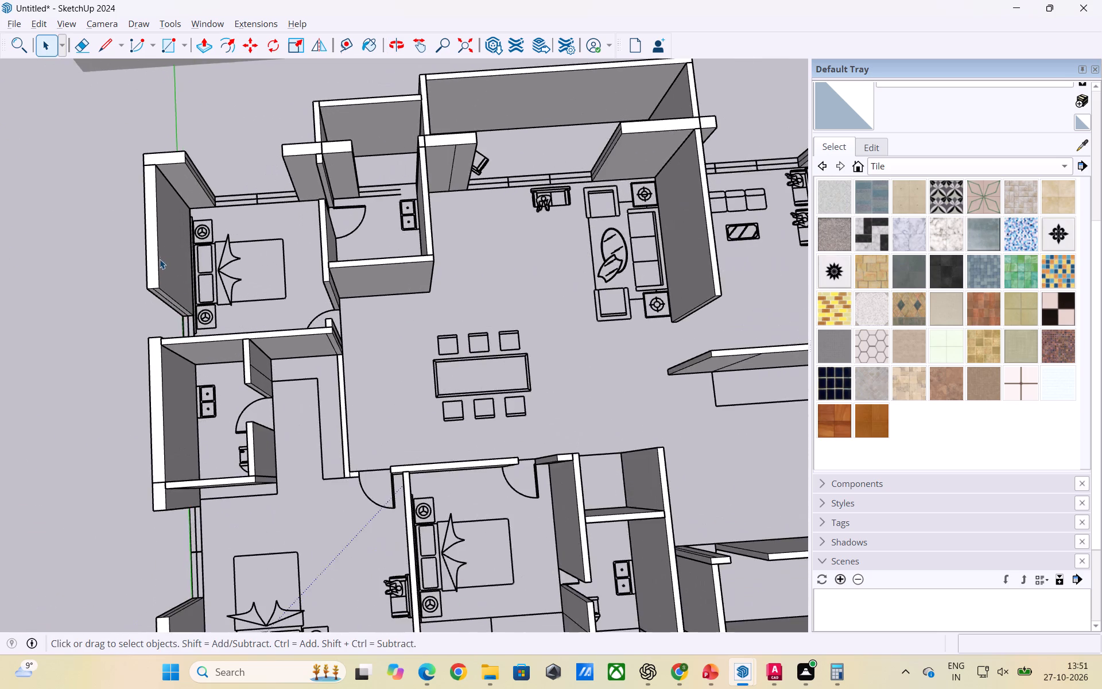
scroll(160, 259, up, 6)
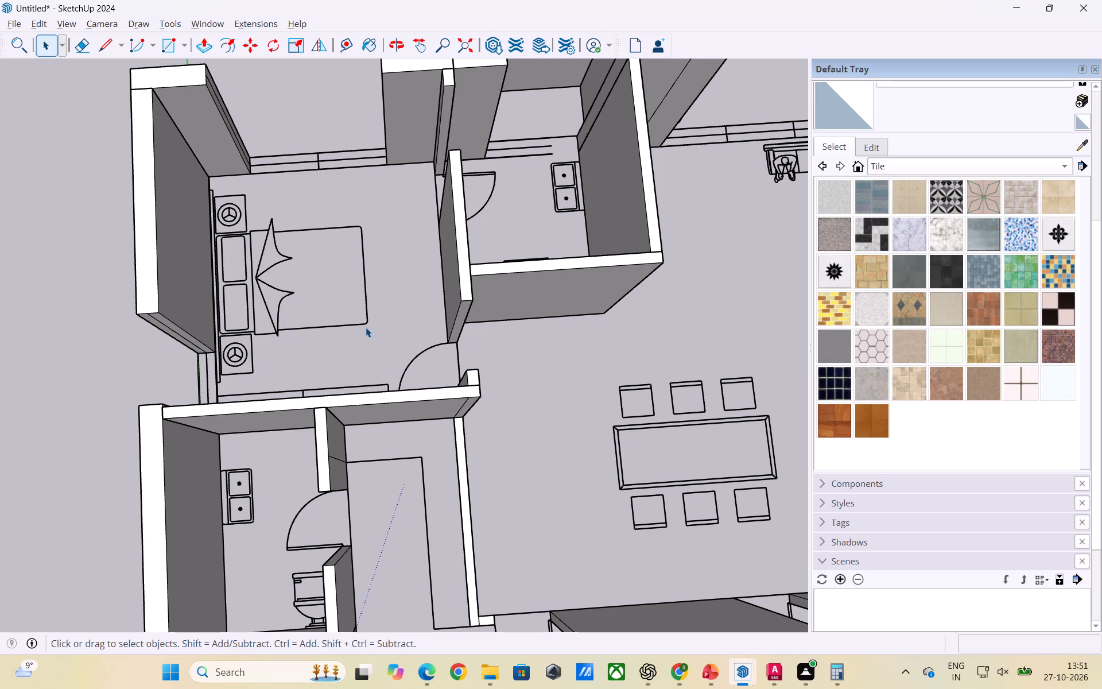
click(363, 326)
key(Delete)
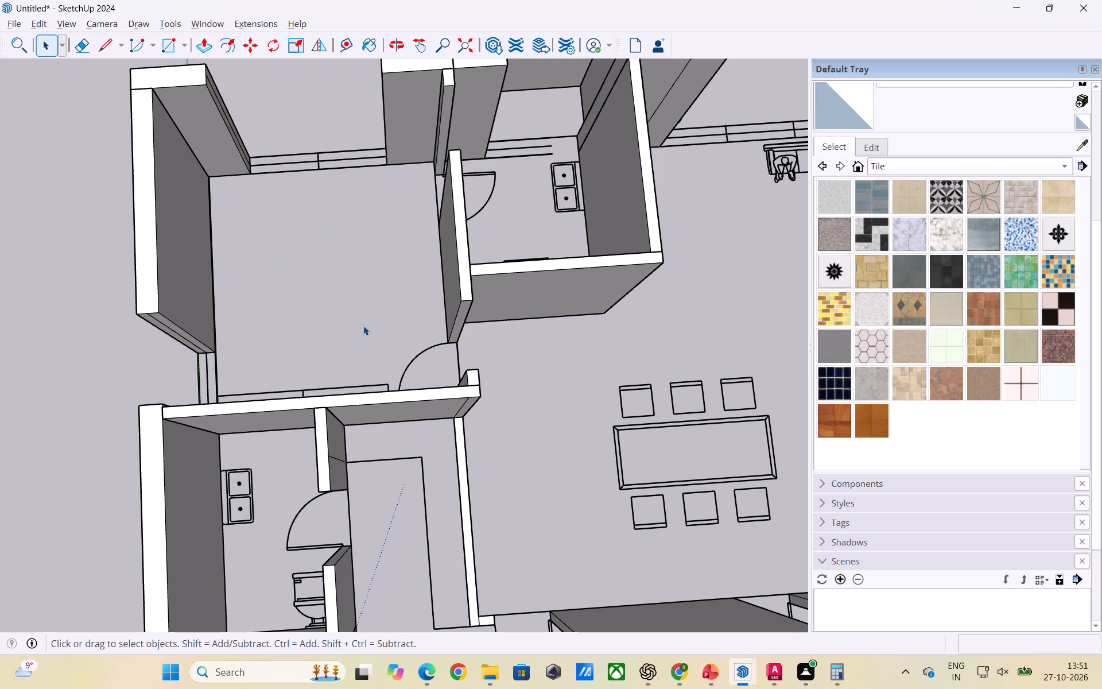
Copy the grey 3D double bed from the open 1601 SFT model and paste it into the emptied corner bedroom.
scroll(365, 327, down, 5)
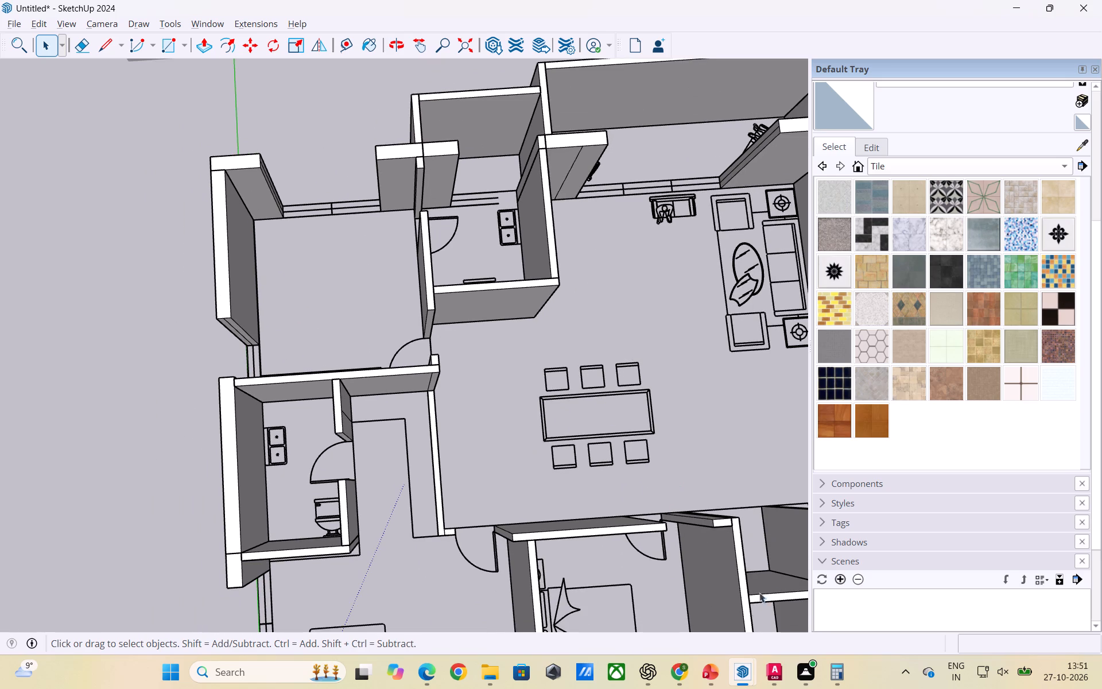
click(773, 614)
scroll(621, 471, down, 3)
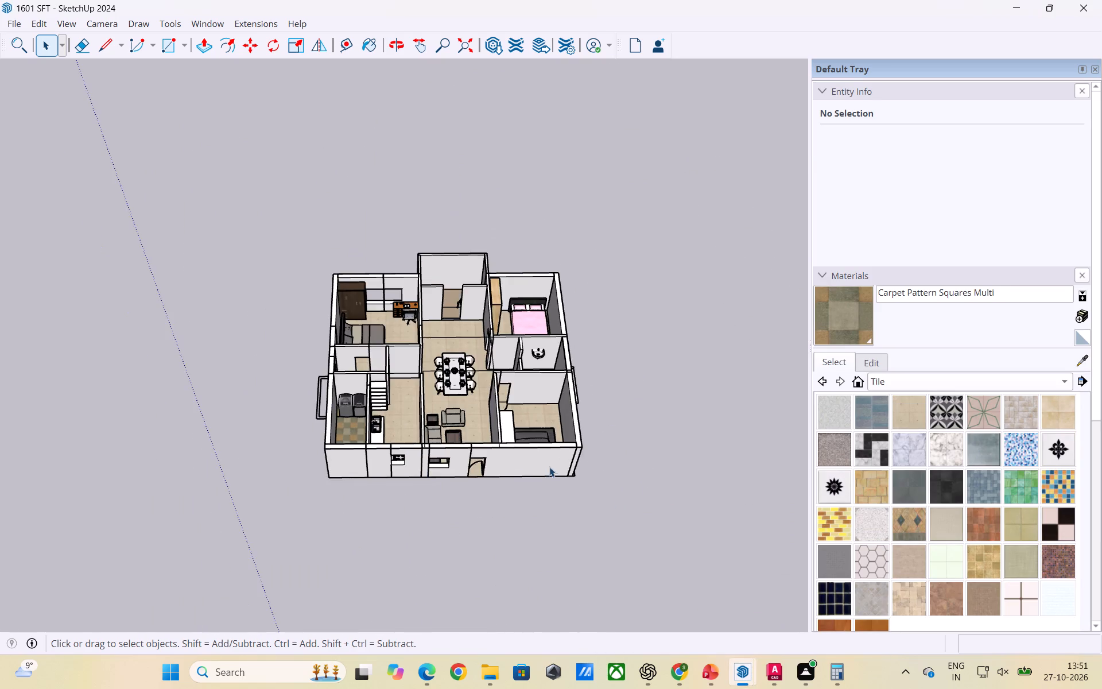
middle_drag(508, 440, 508, 582)
scroll(508, 454, down, 1)
scroll(370, 313, up, 6)
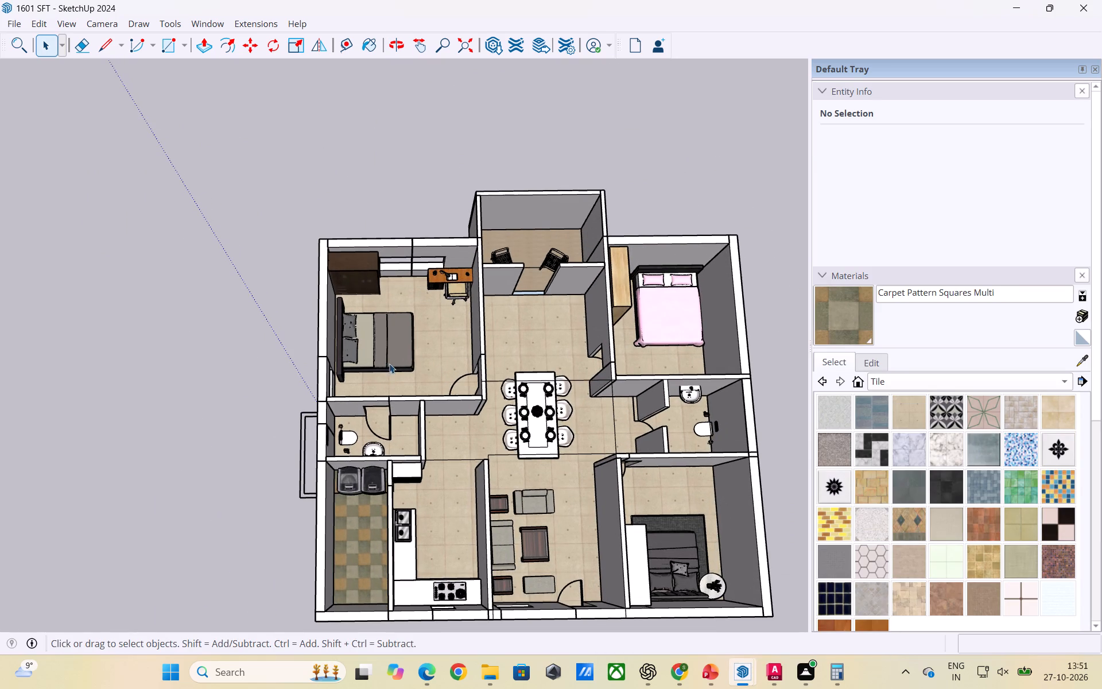
click(390, 359)
key(ctrl+c)
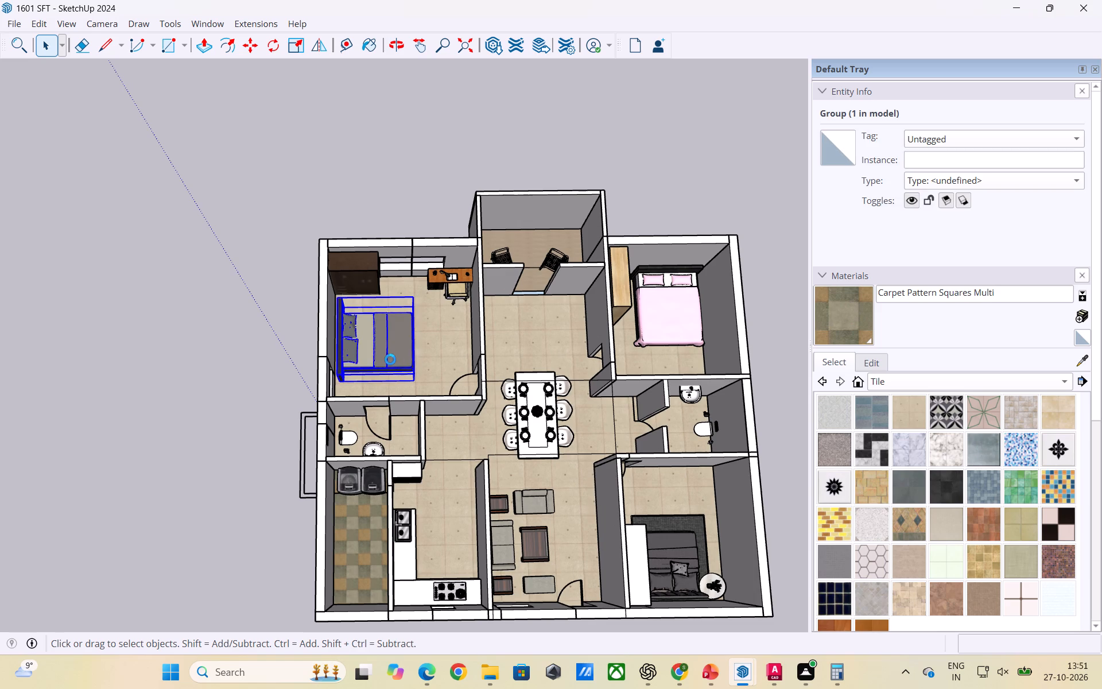
key(alt+Tab)
key(ctrl+v)
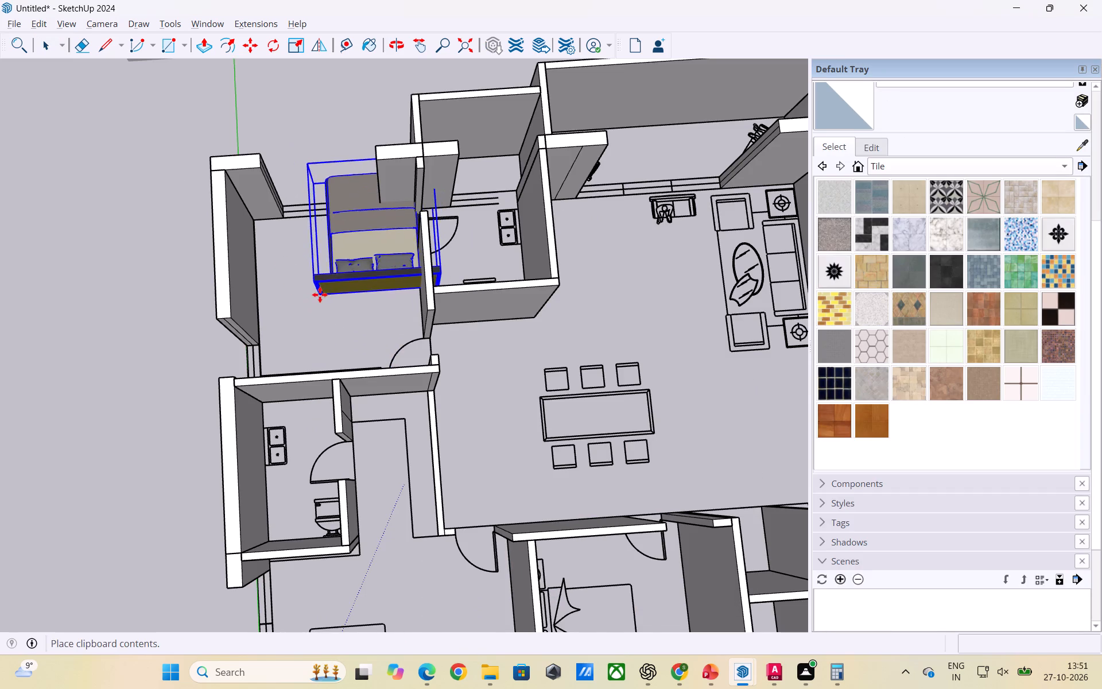
click(282, 336)
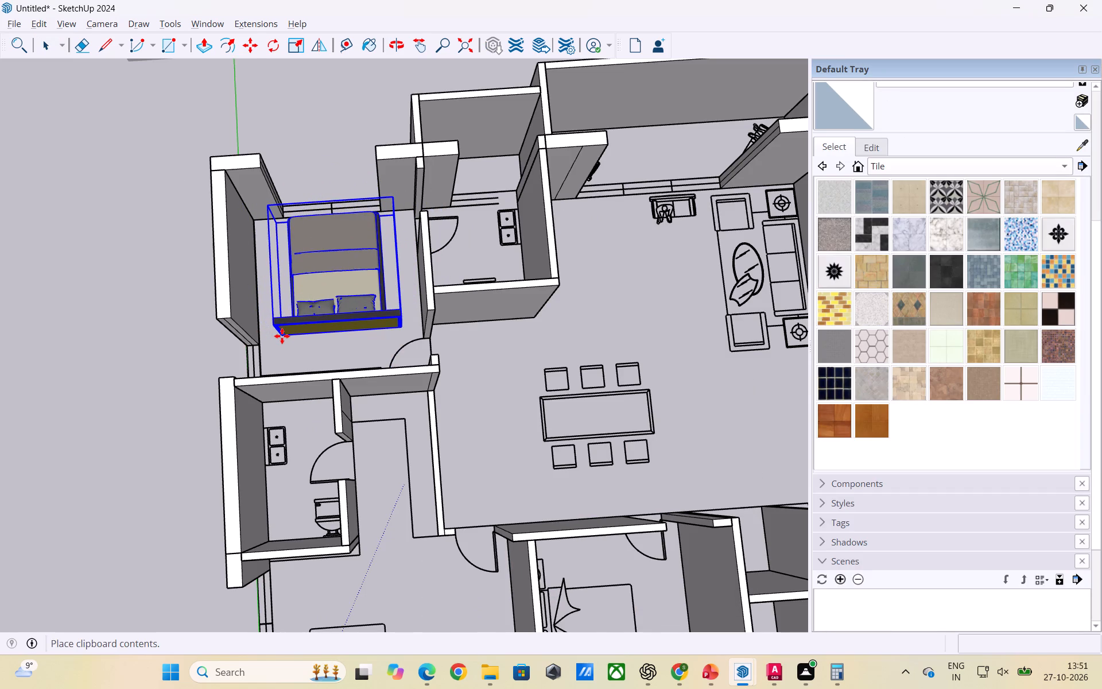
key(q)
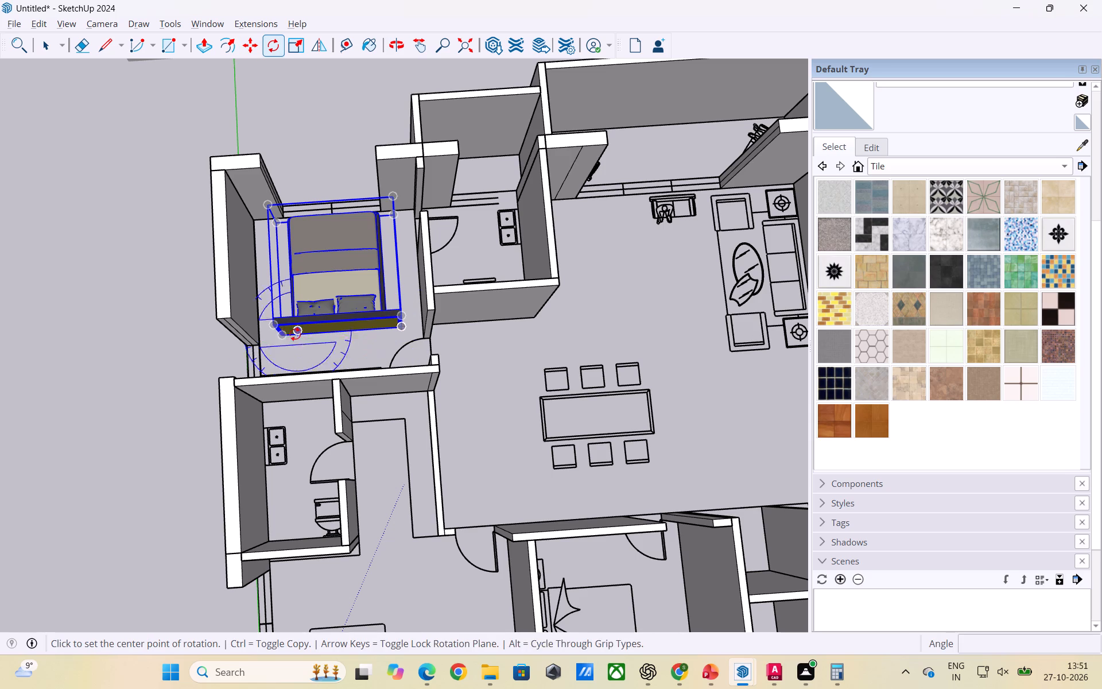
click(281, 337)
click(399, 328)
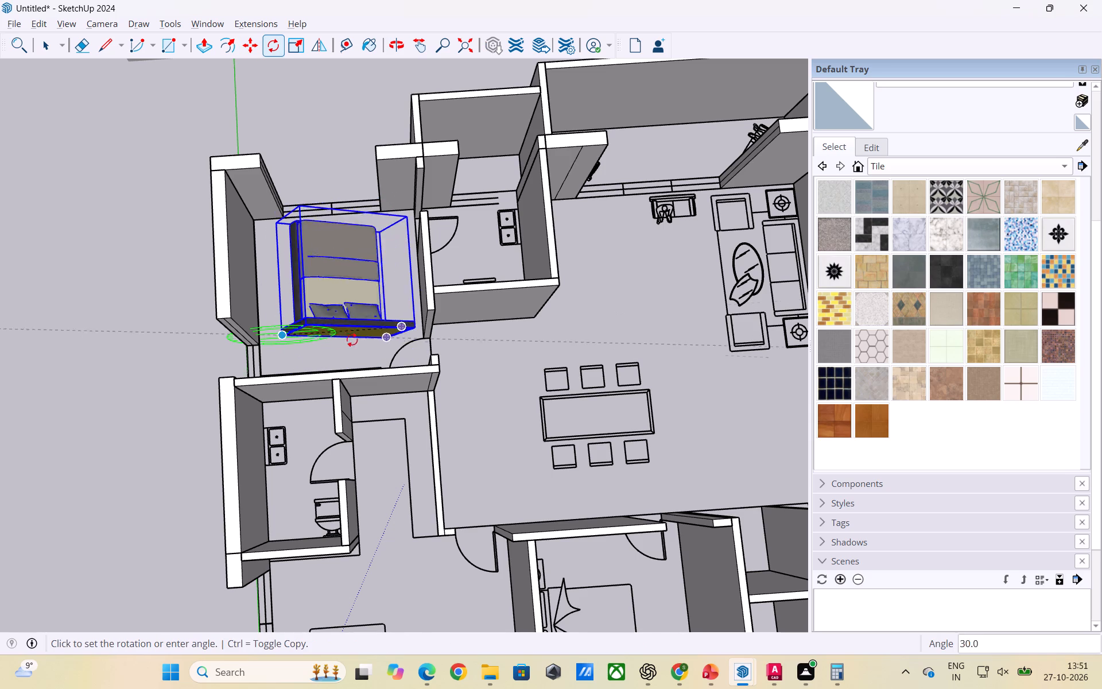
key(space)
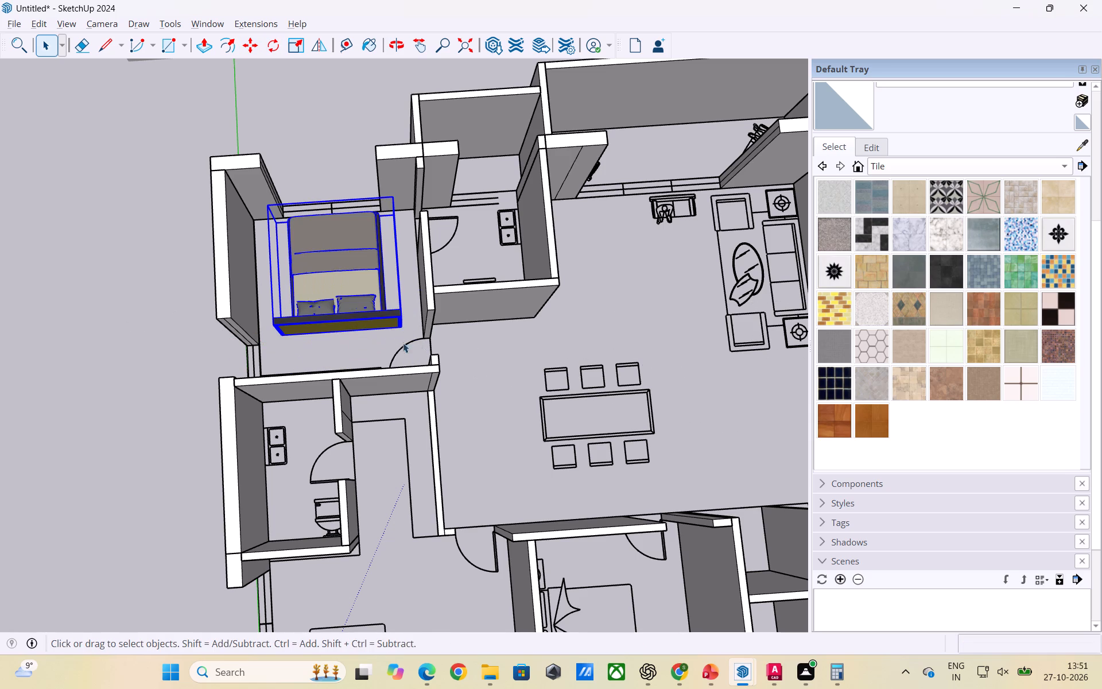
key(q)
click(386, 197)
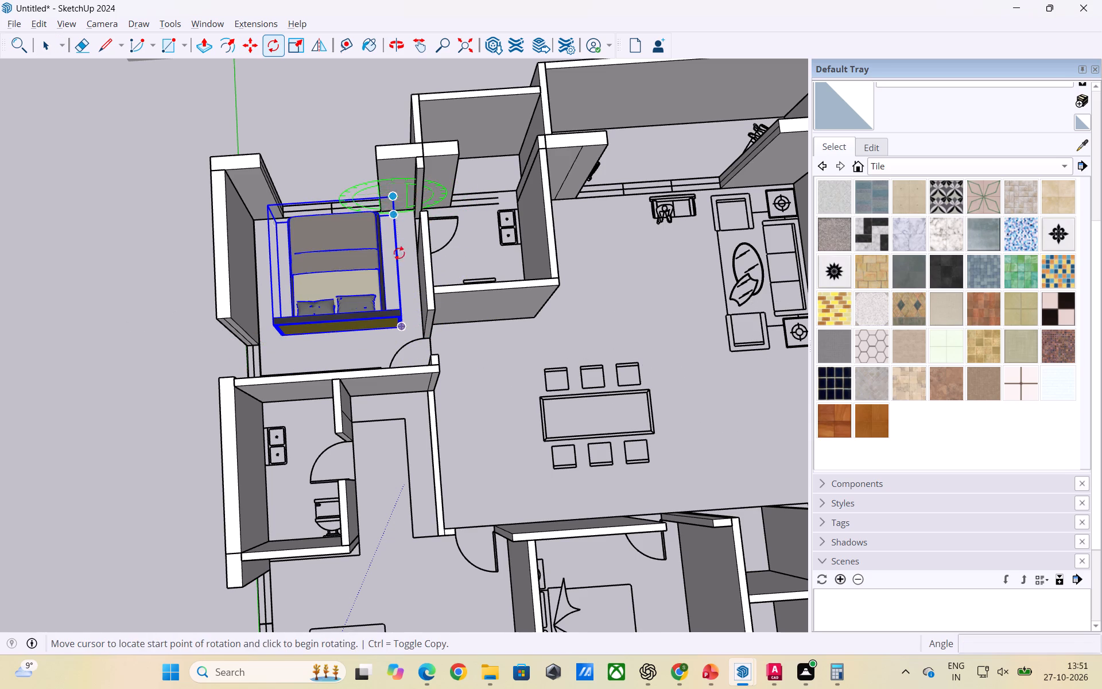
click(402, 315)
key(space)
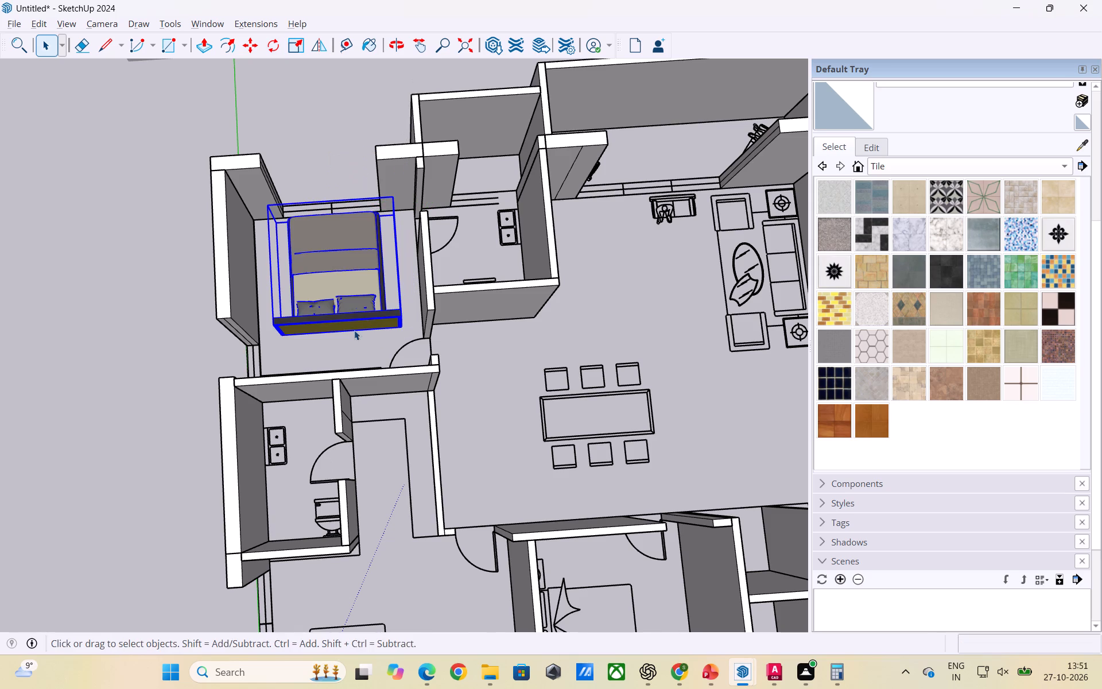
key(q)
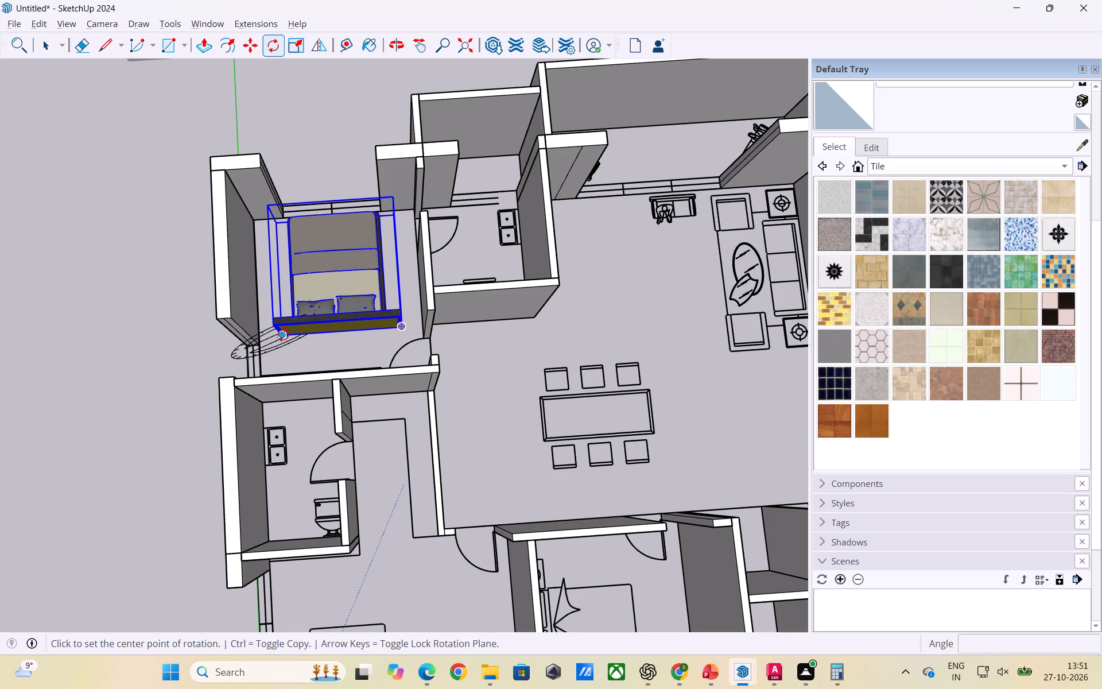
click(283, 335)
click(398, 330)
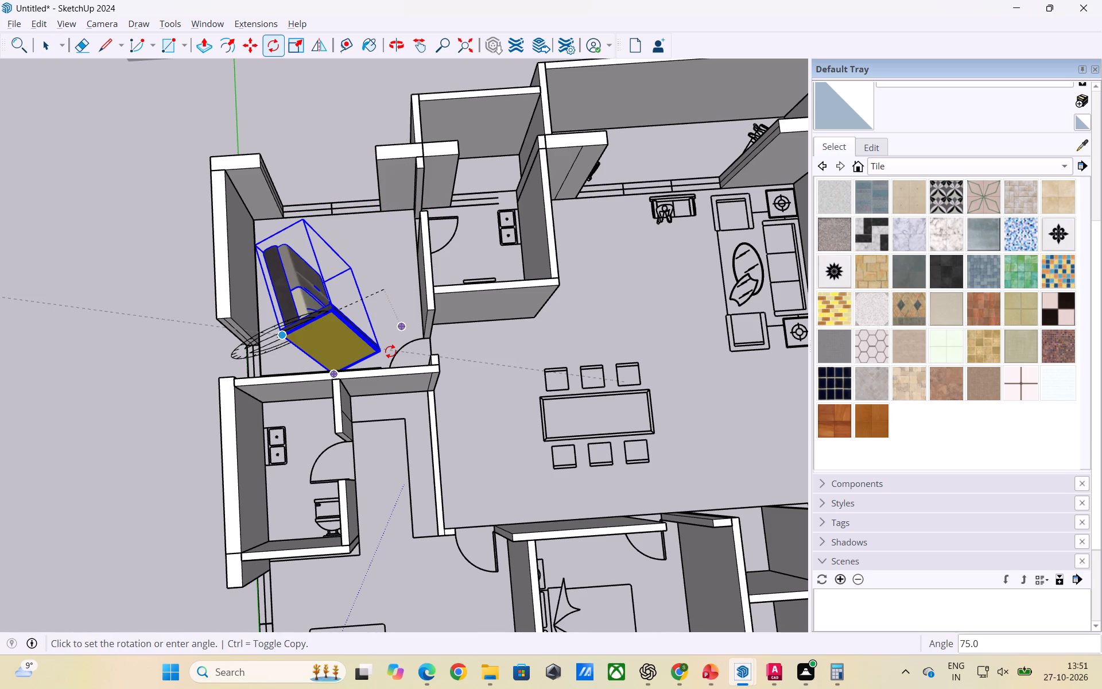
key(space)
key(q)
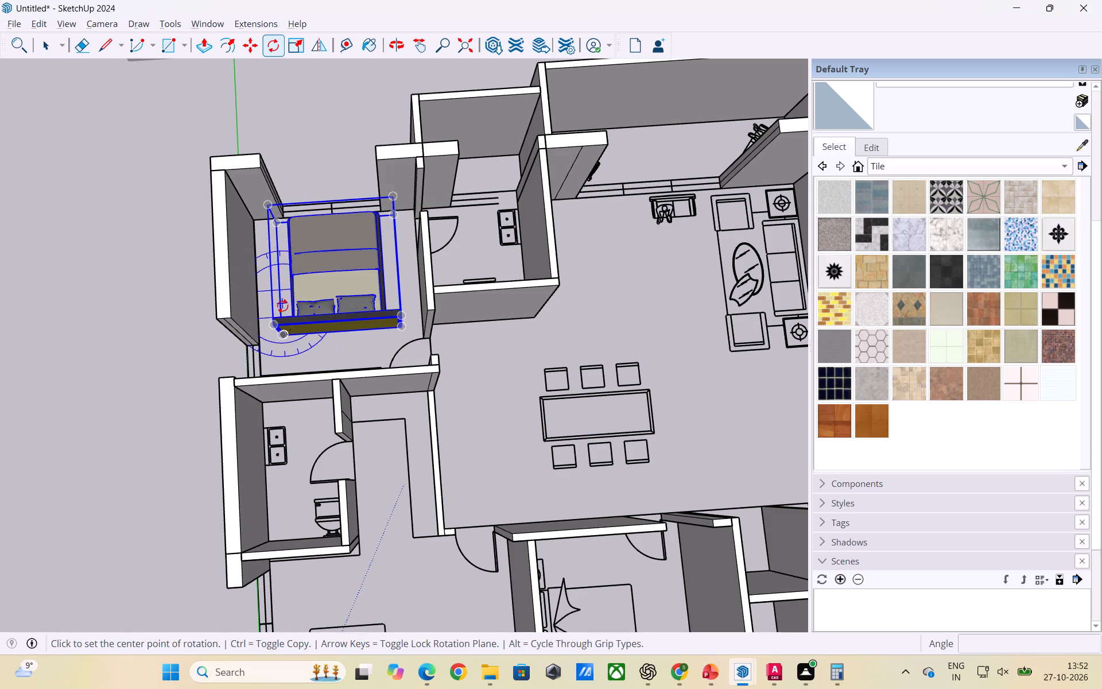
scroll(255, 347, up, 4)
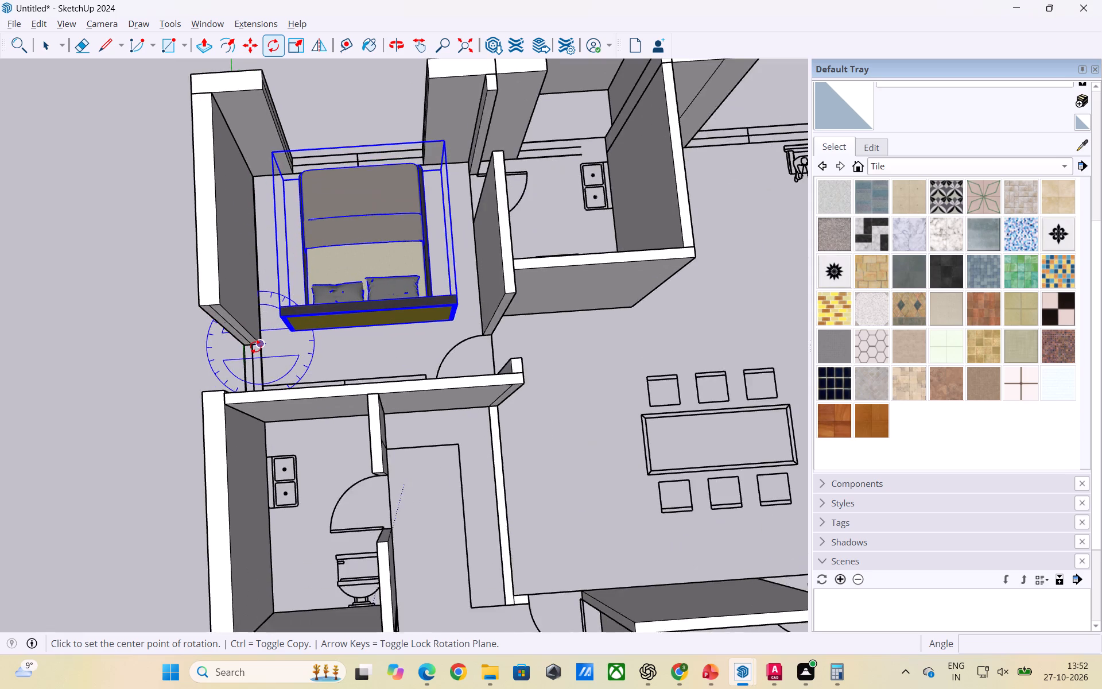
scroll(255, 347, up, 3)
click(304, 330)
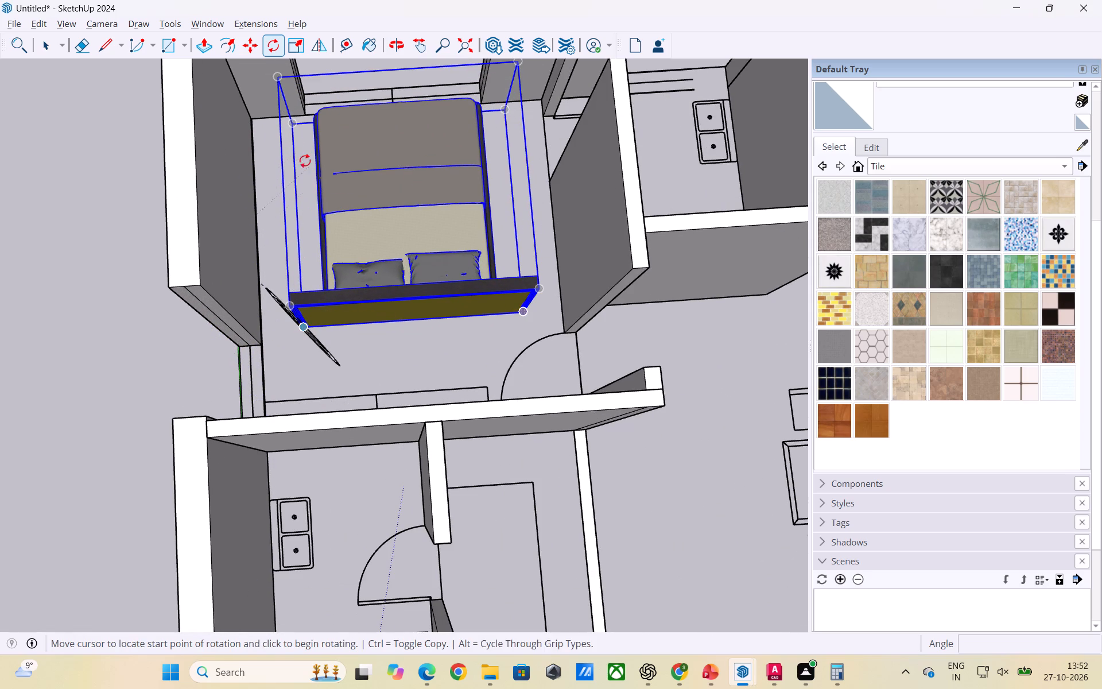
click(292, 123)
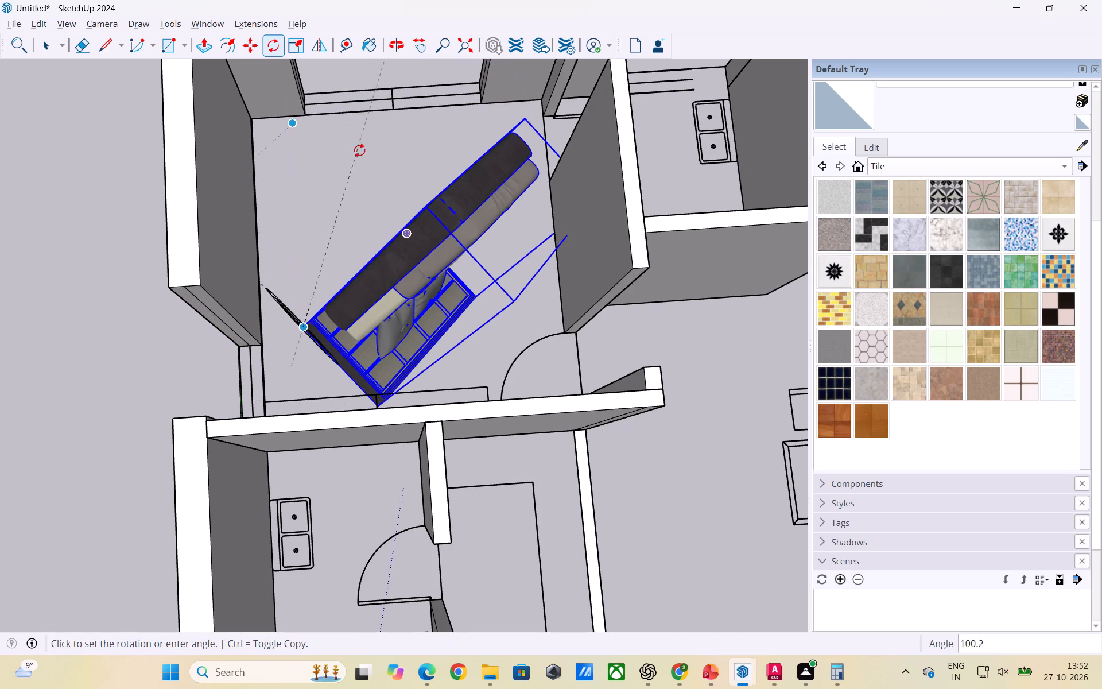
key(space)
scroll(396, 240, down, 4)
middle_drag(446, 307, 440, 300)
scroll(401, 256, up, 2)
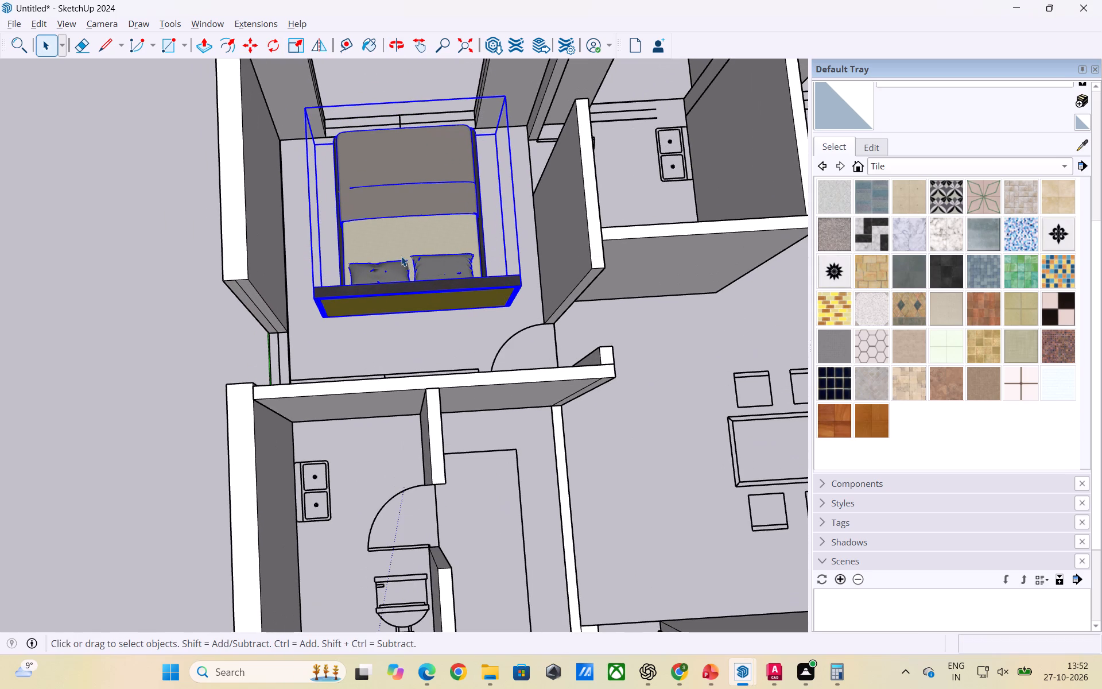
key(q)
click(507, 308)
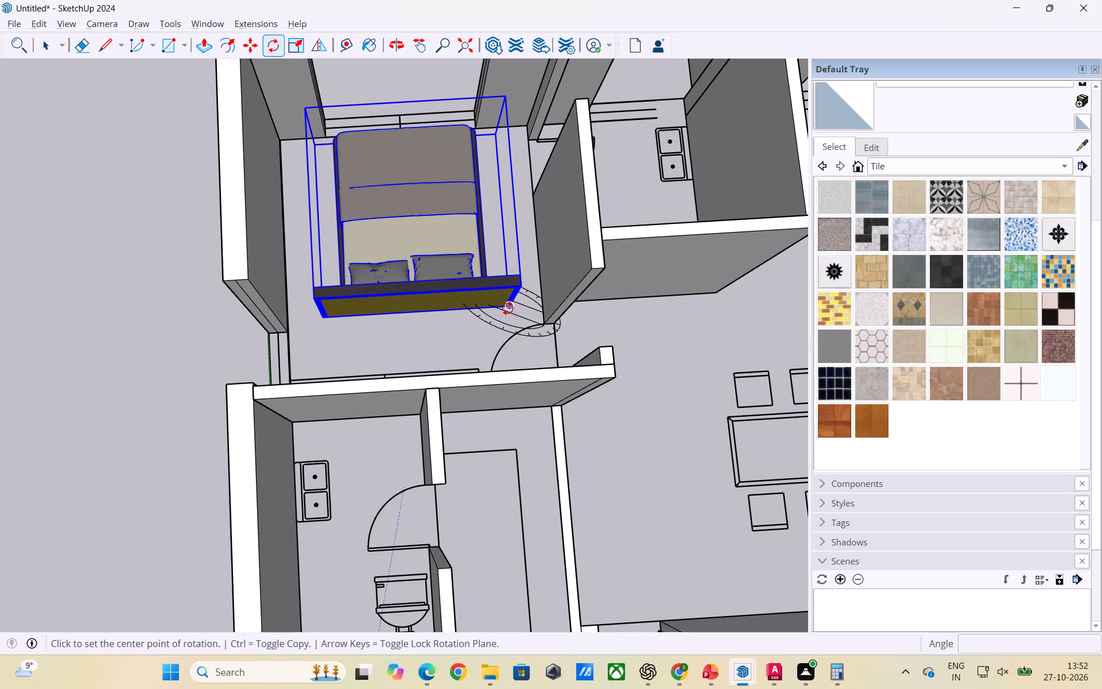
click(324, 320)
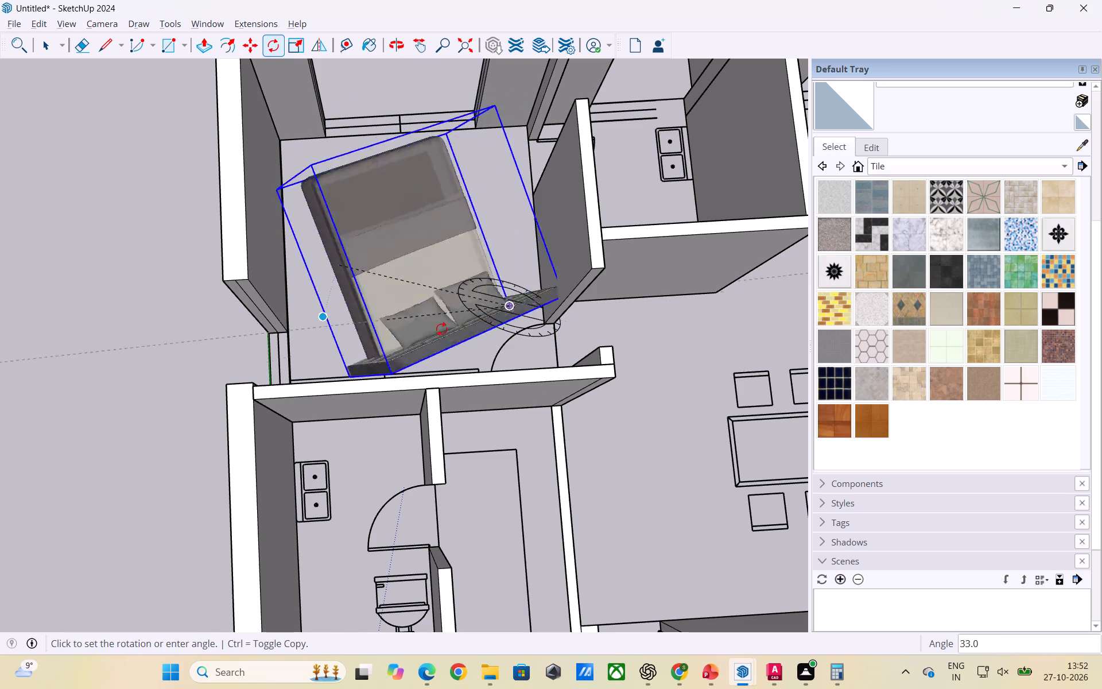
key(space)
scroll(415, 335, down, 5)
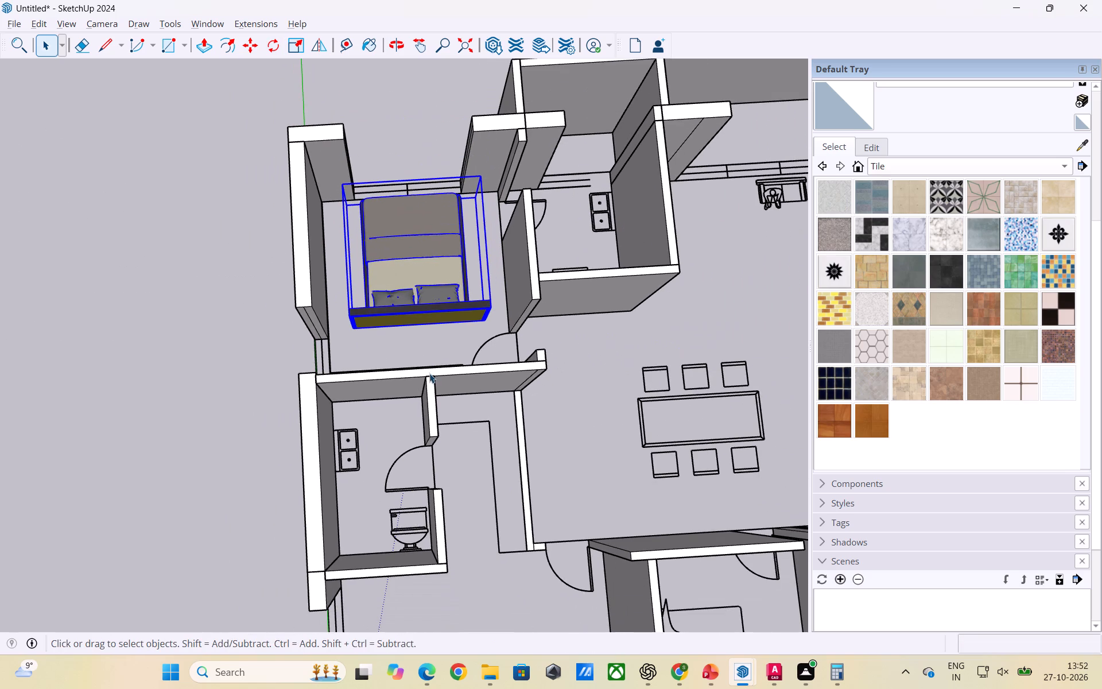
Move the 3D double bed out of the corner bedroom onto the empty ground beside the apartment's outer wall.
key(m)
click(413, 291)
click(174, 267)
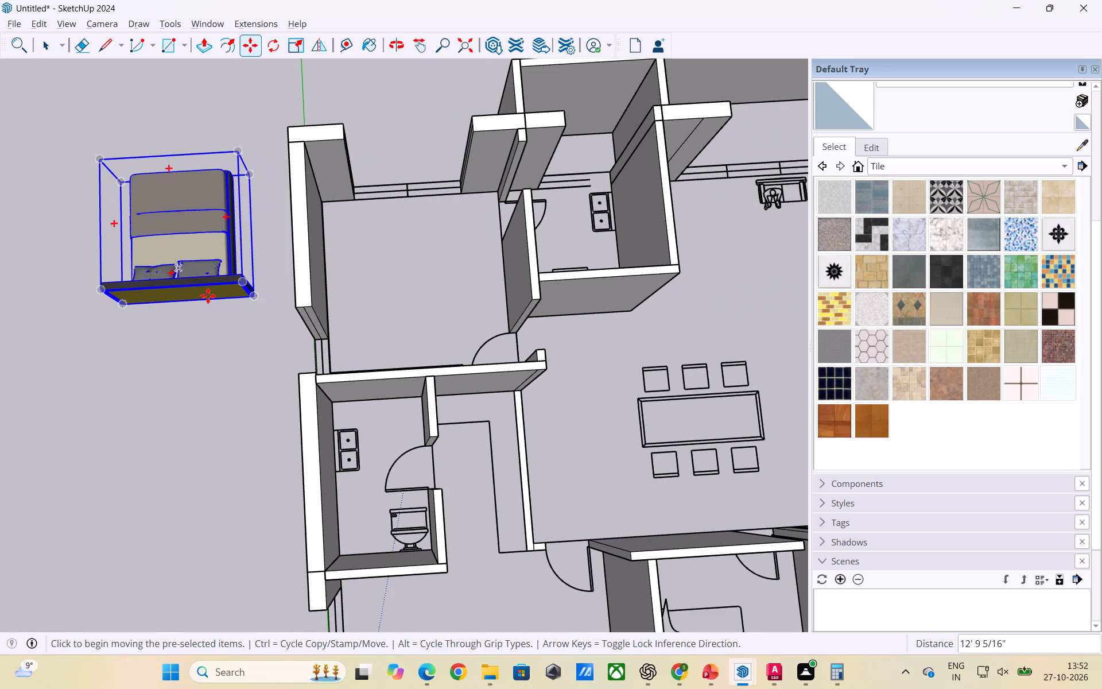
key(space)
click(180, 339)
scroll(664, 342, down, 4)
scroll(415, 279, up, 5)
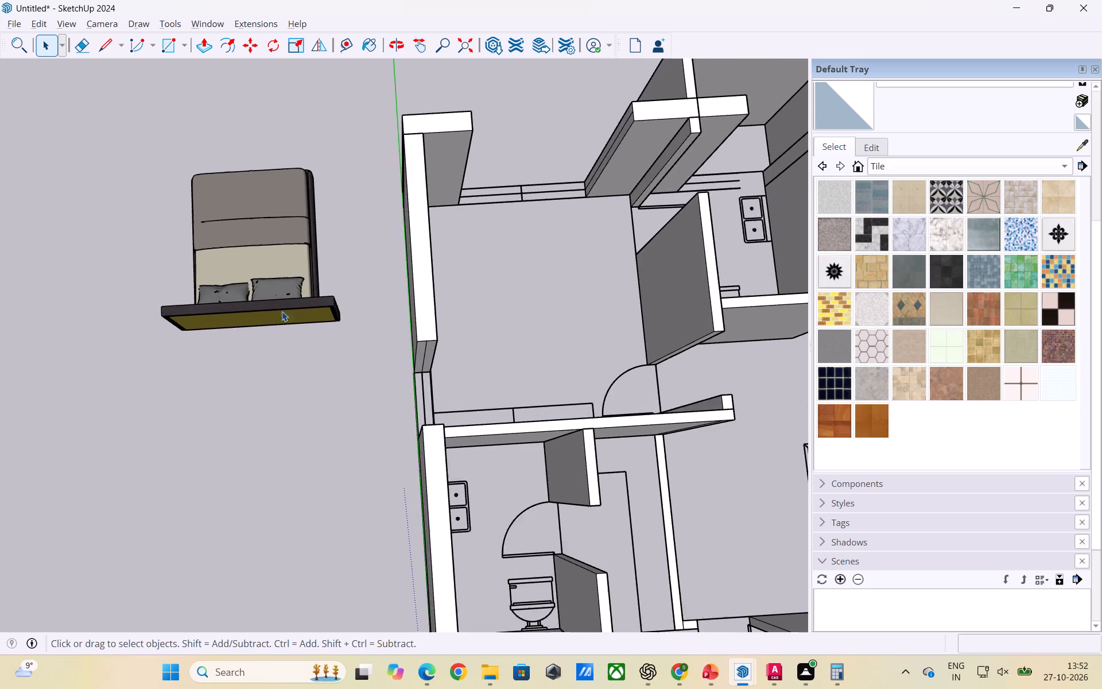
scroll(282, 311, up, 3)
scroll(713, 171, down, 4)
scroll(192, 285, up, 2)
click(327, 284)
scroll(76, 324, down, 2)
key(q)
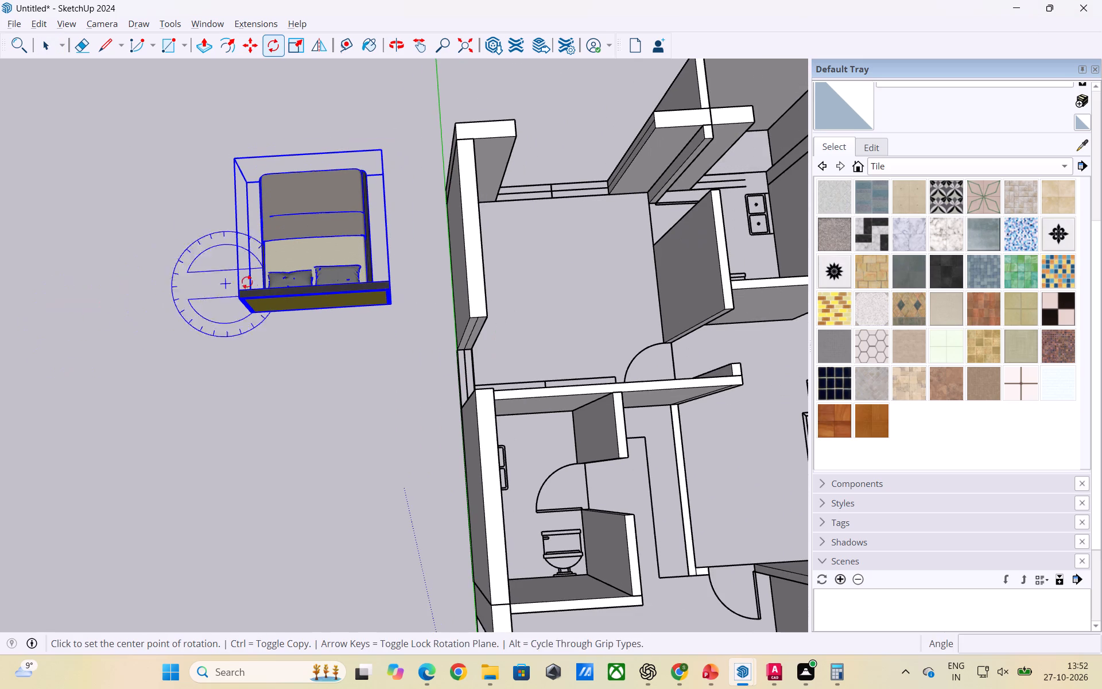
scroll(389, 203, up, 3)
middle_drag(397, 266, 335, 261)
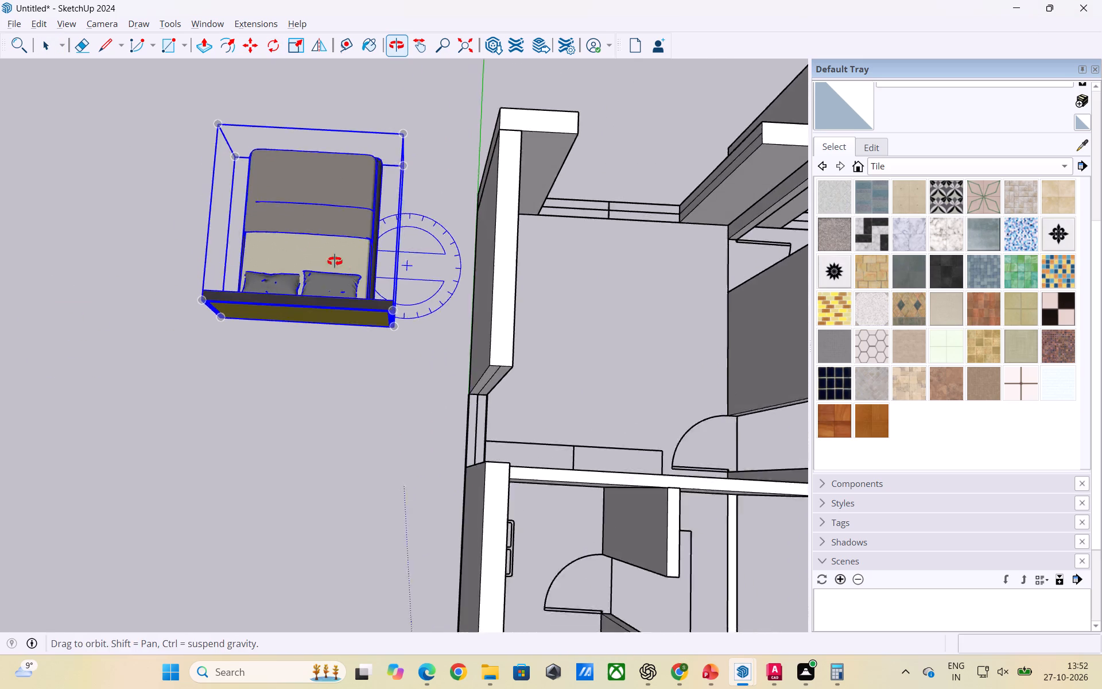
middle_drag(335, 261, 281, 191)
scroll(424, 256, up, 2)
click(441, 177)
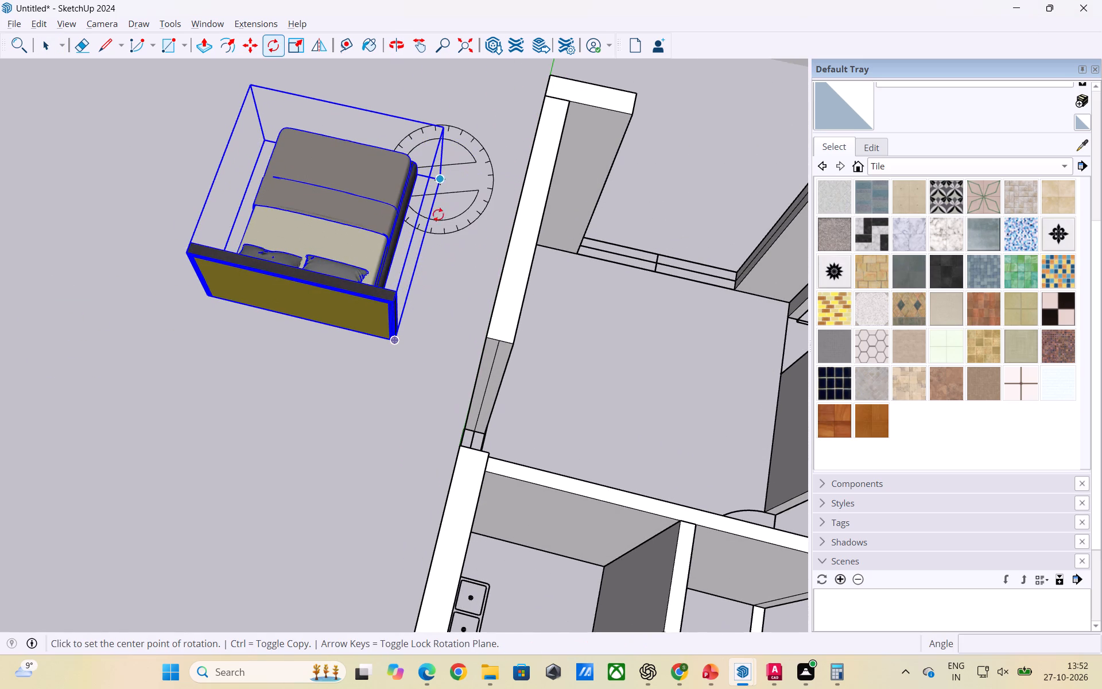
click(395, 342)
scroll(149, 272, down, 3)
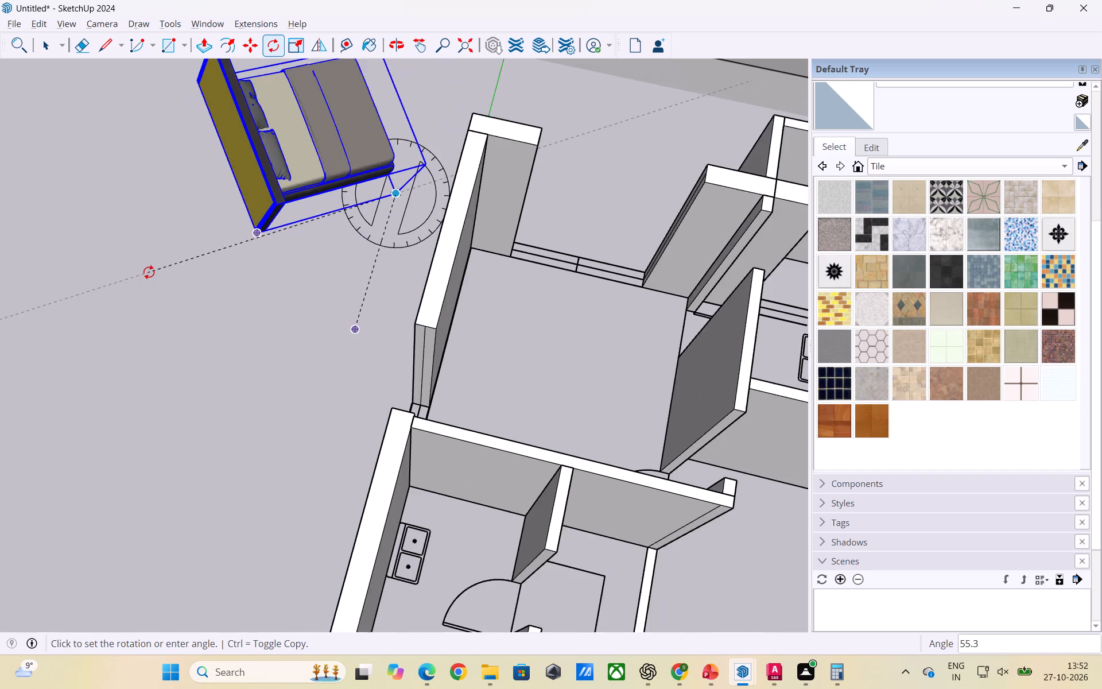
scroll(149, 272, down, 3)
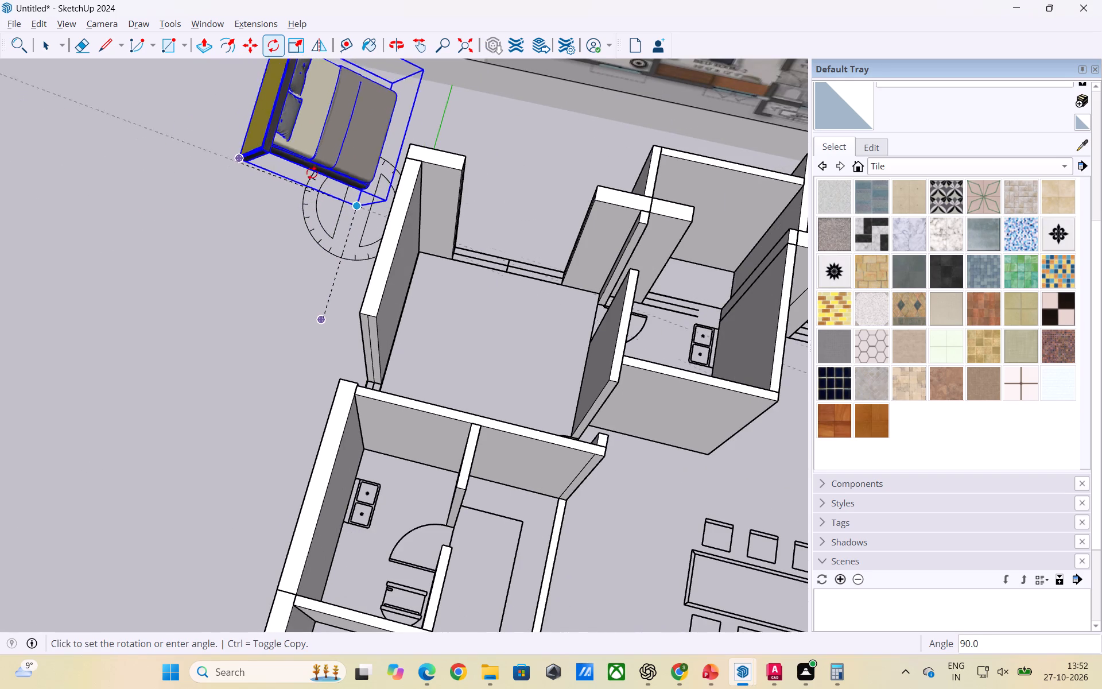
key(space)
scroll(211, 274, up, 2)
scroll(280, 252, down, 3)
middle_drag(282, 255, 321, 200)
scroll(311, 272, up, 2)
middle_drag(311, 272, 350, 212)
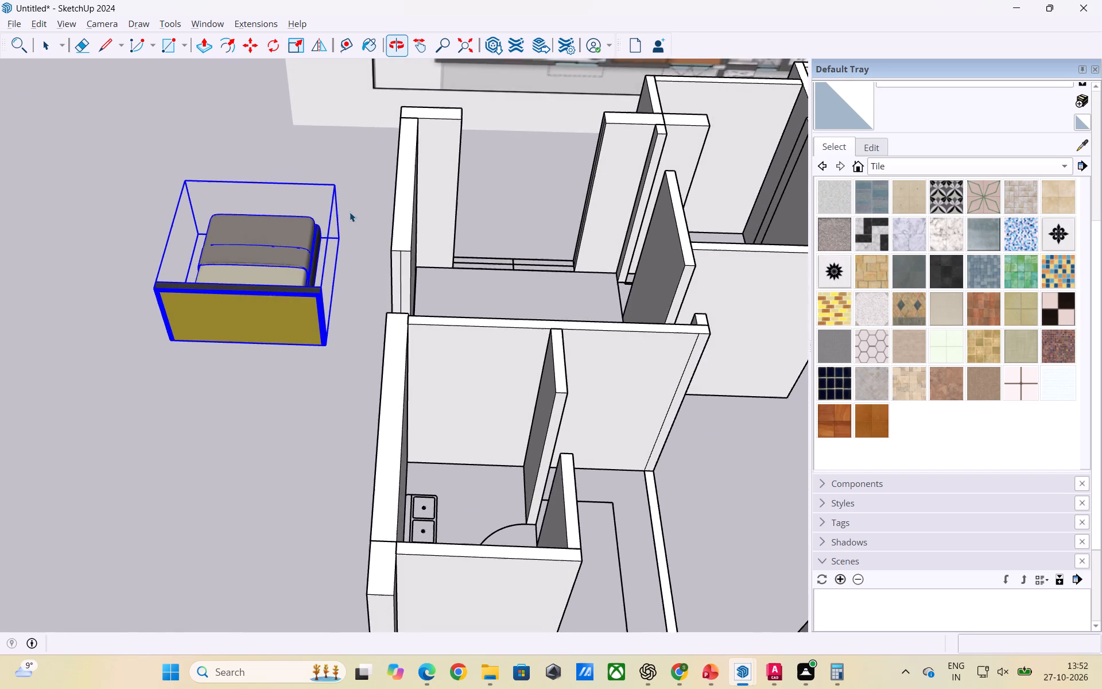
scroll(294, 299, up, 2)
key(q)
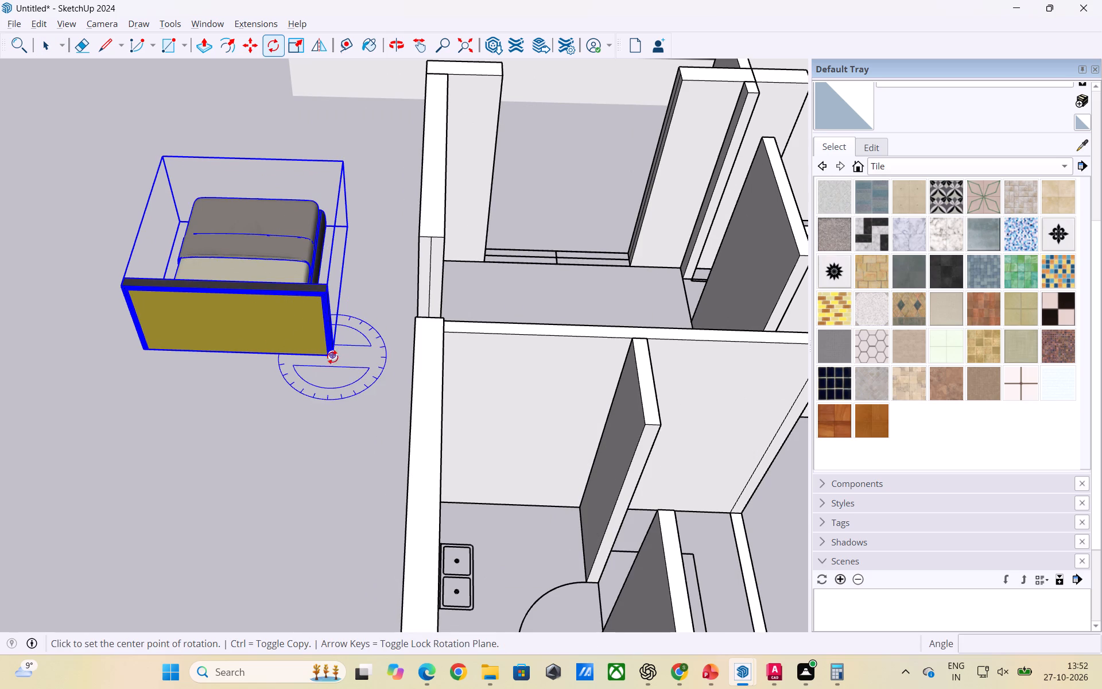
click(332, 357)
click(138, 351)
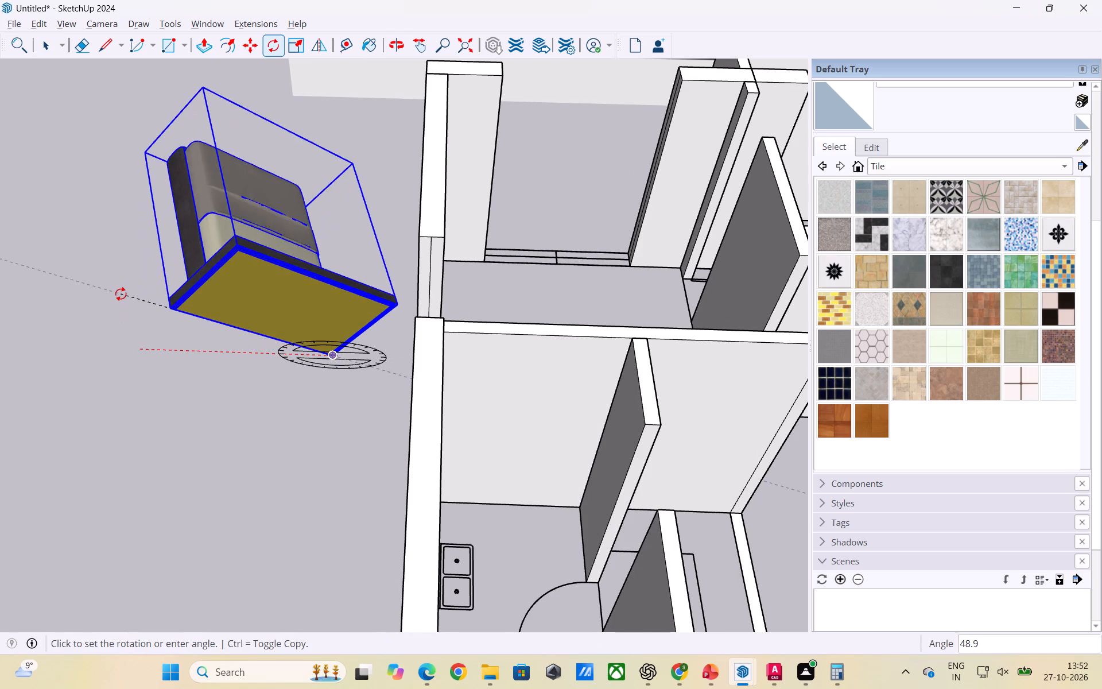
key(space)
Rotate the bed about 90 degrees flat on the ground around its foot-end corner, with the headboard facing away from the apartment.
key(q)
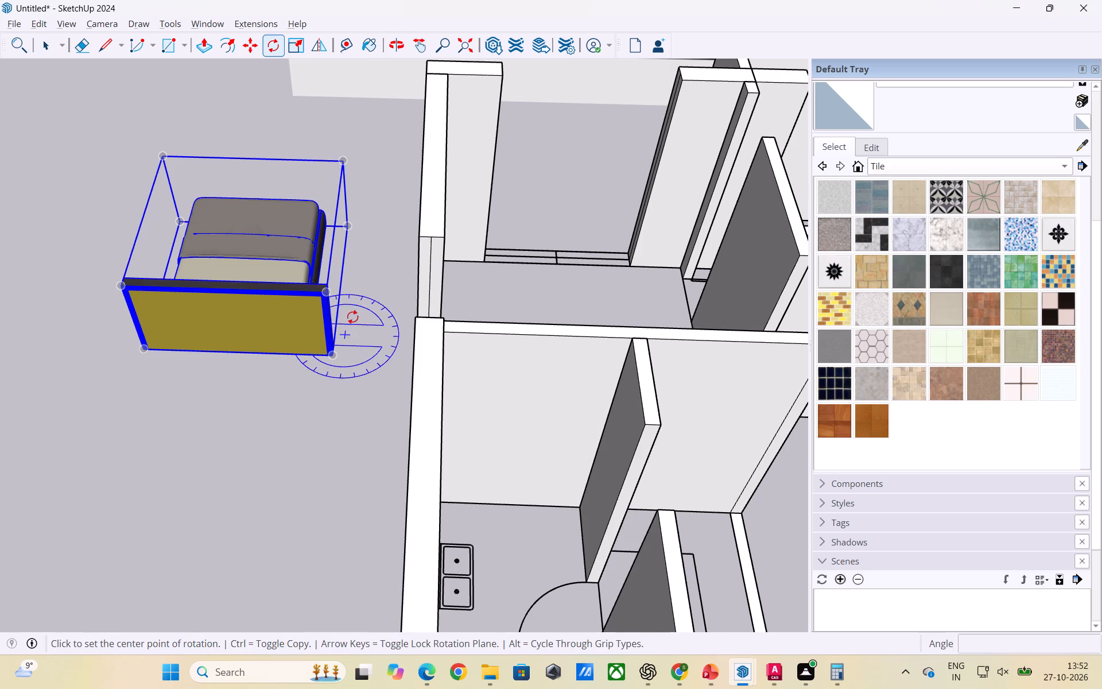
click(347, 224)
click(332, 356)
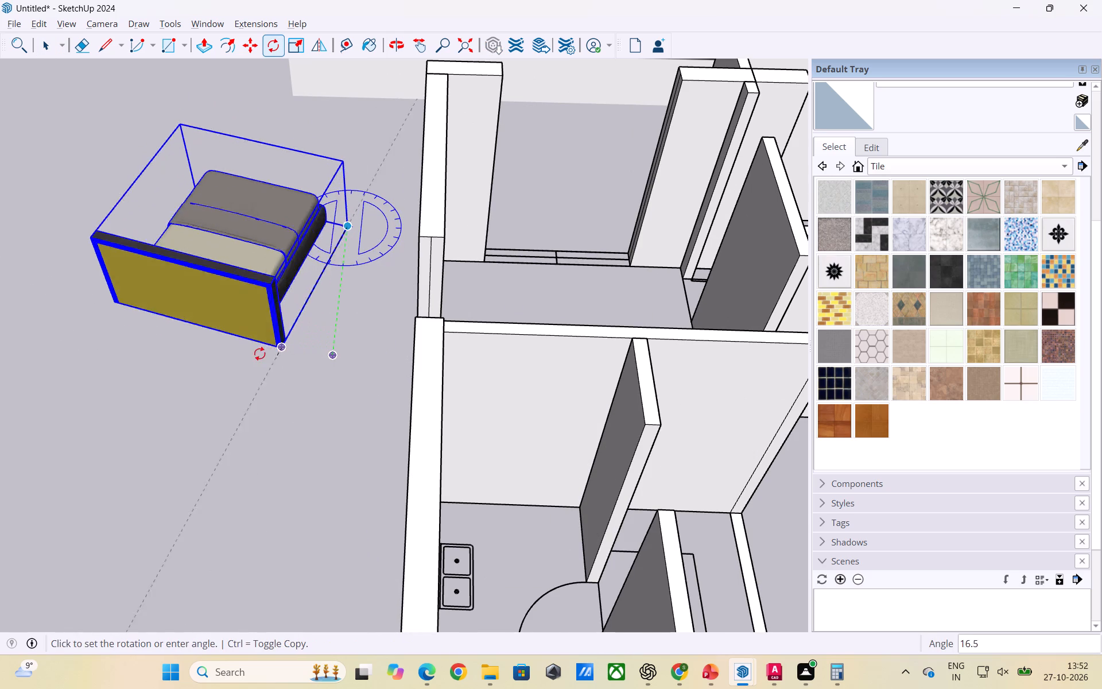
click(0, 222)
scroll(269, 427, down, 3)
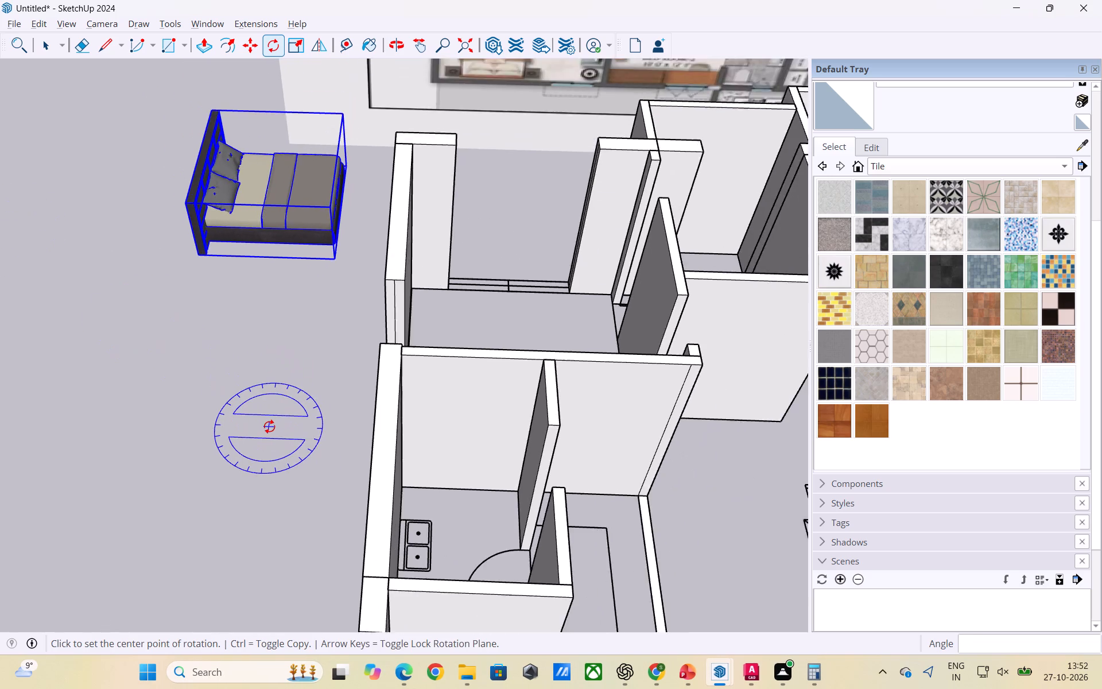
scroll(269, 427, down, 3)
key(space)
click(223, 382)
Move the rotated bed back into the corner bedroom, placing its headboard along the outer side wall near the window.
scroll(279, 399, down, 3)
middle_drag(257, 399, 296, 416)
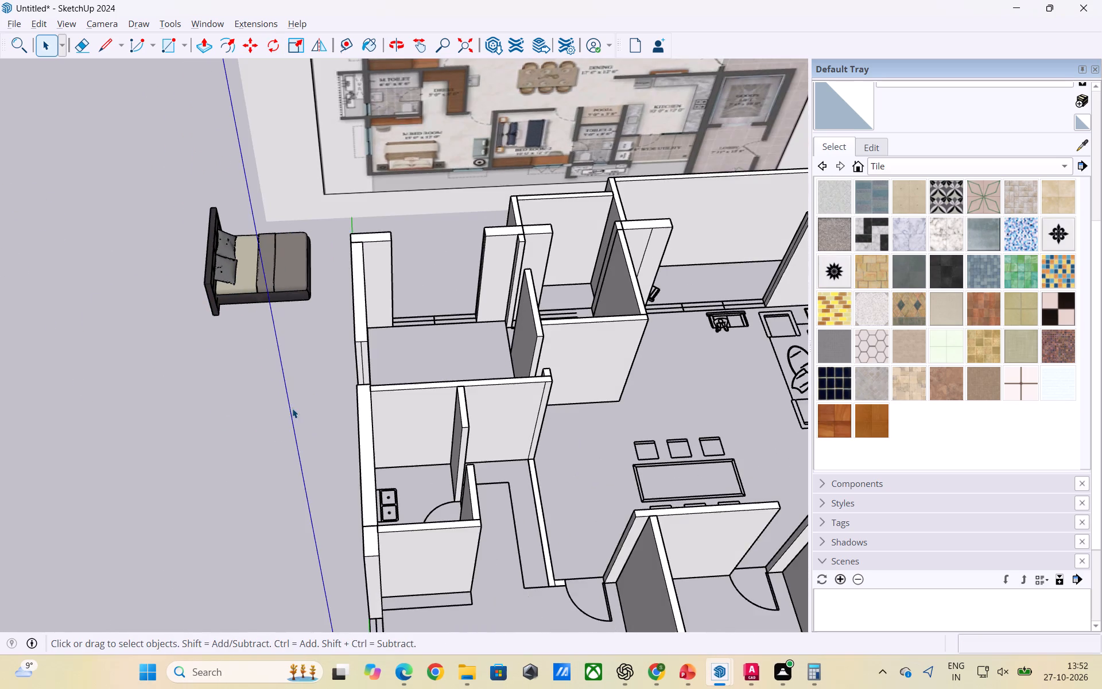
scroll(311, 334, up, 3)
scroll(496, 358, down, 1)
middle_drag(496, 361, 451, 451)
scroll(247, 371, up, 2)
click(258, 248)
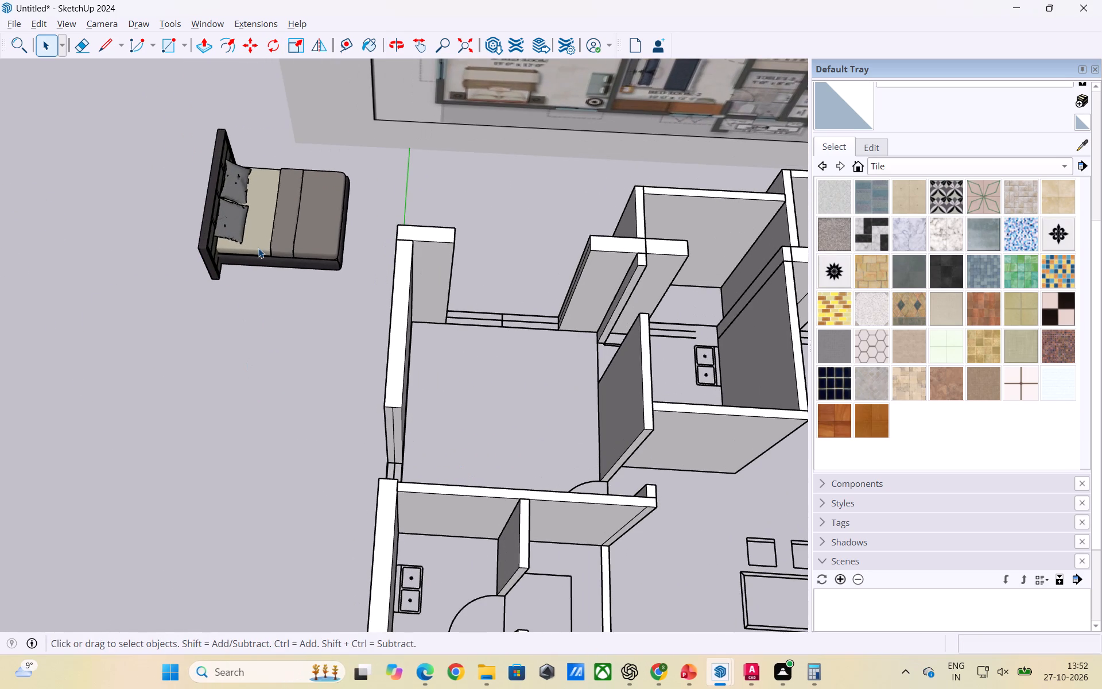
key(m)
click(229, 162)
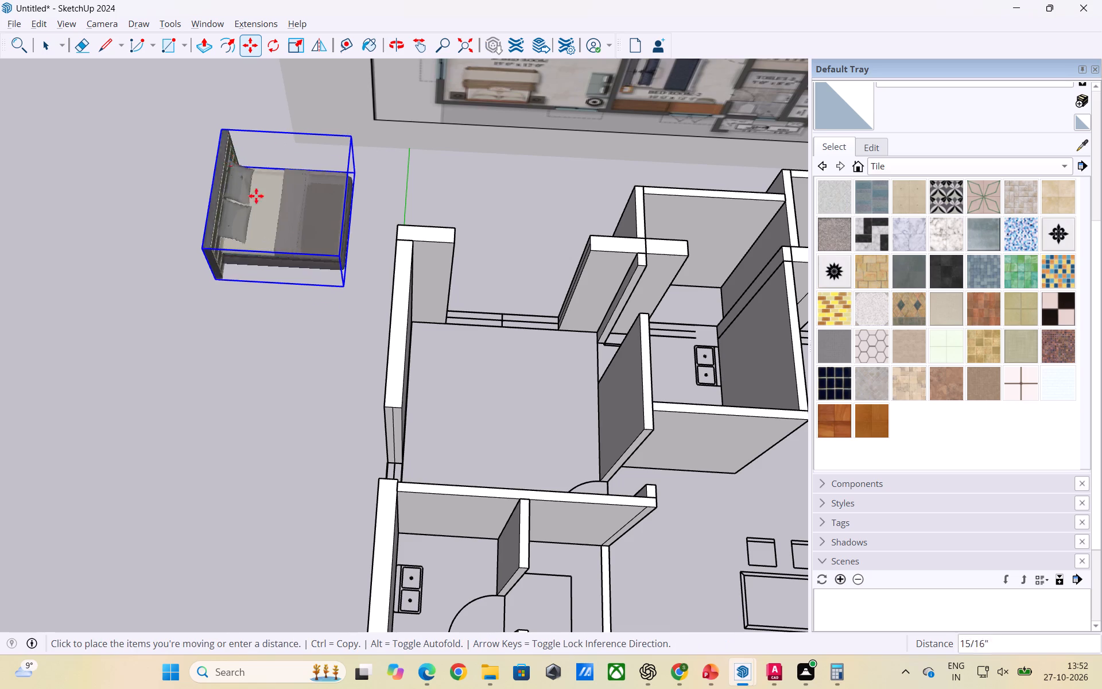
scroll(424, 327, up, 6)
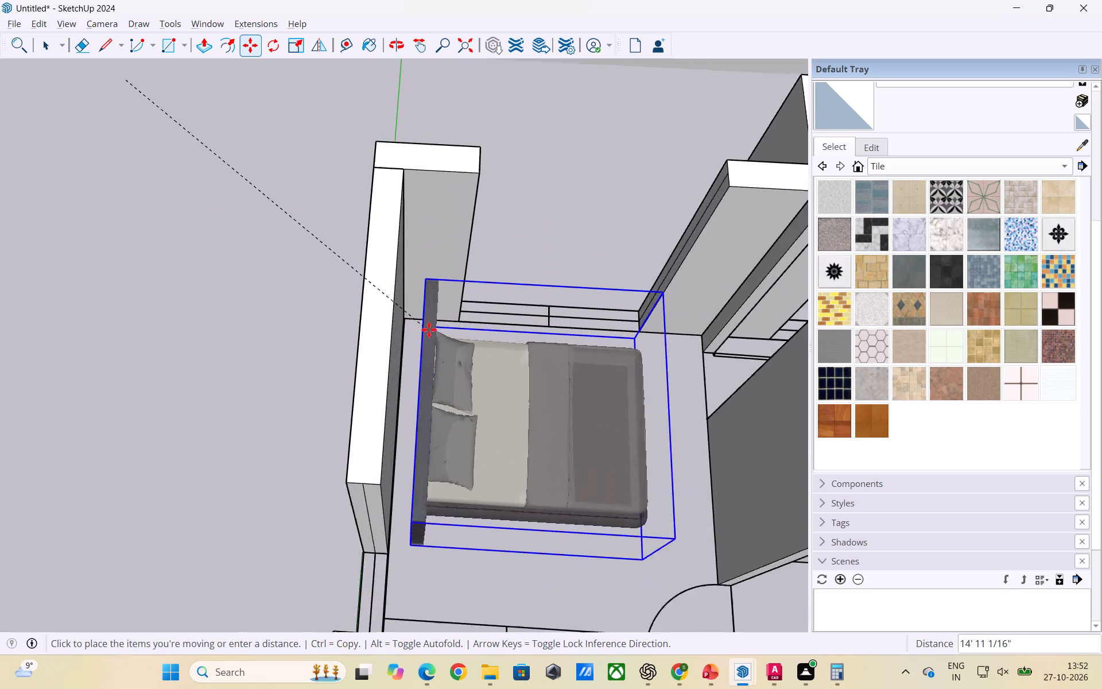
middle_drag(432, 330, 360, 327)
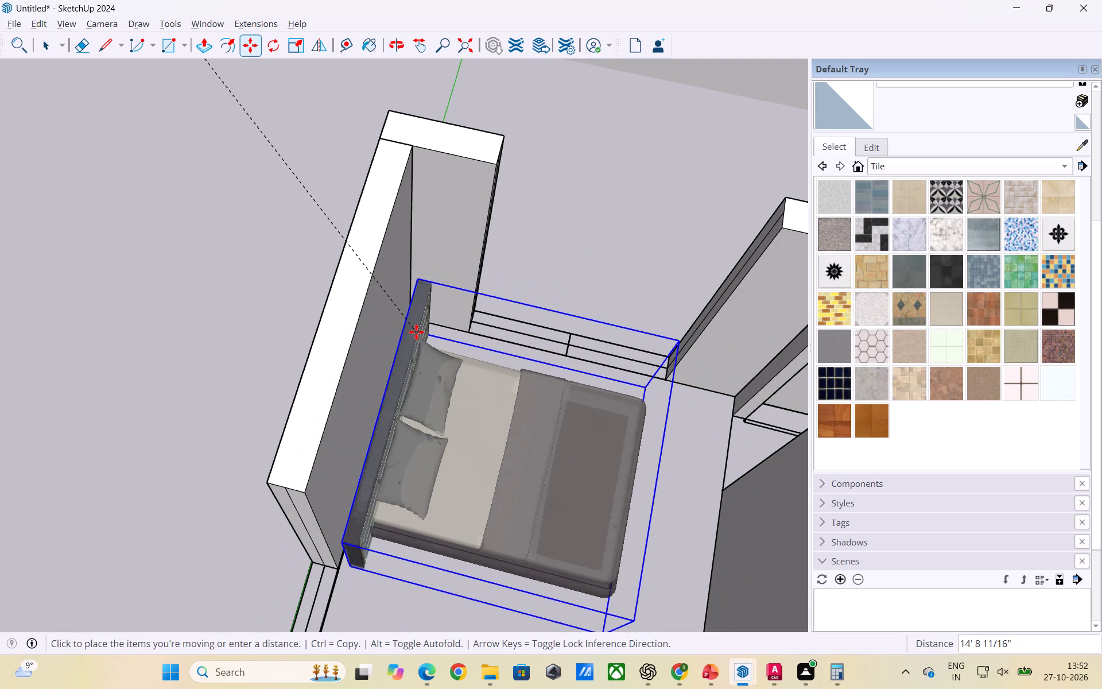
click(416, 332)
key(space)
scroll(18, 289, down, 6)
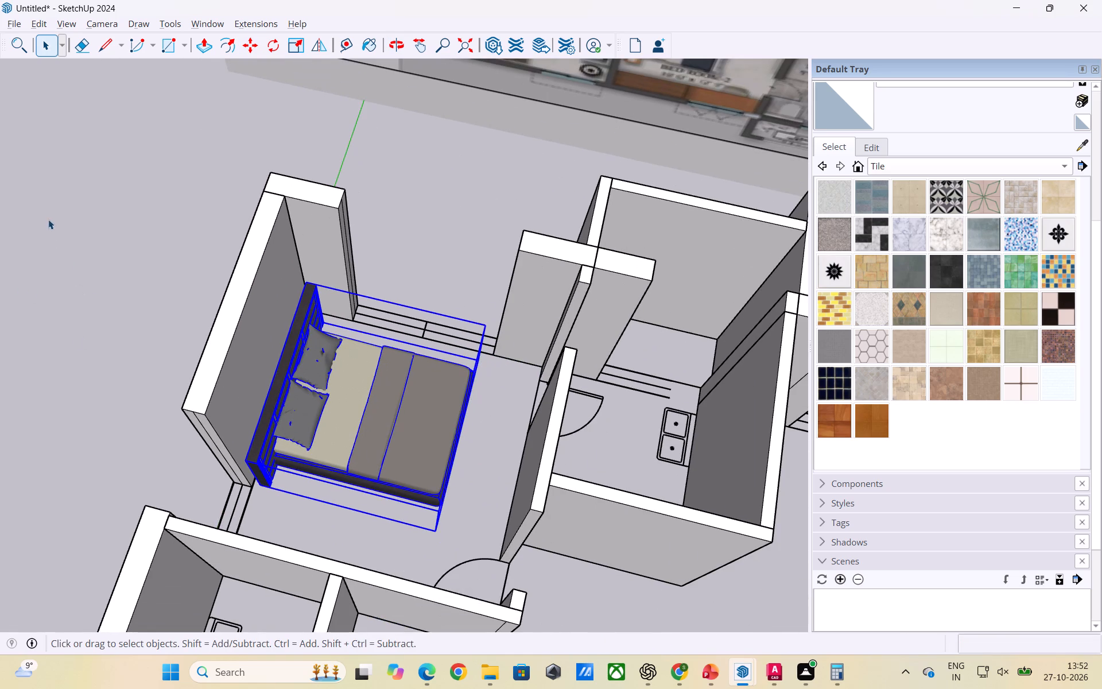
click(174, 219)
Examine the bed's placement in the corner bedroom from several angles, along with the whole apartment and the 3BHK floor-plan image.
scroll(475, 253, down, 6)
middle_drag(541, 428, 248, 350)
scroll(372, 293, up, 2)
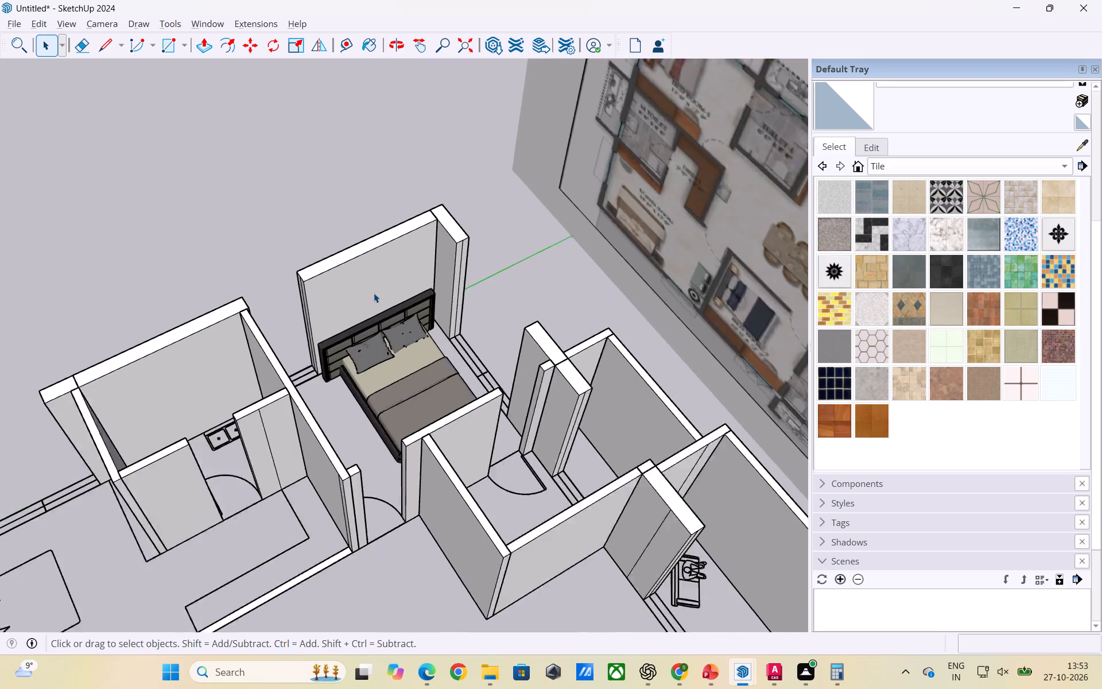
scroll(374, 293, up, 1)
scroll(387, 293, down, 3)
scroll(478, 284, down, 3)
scroll(420, 352, up, 2)
middle_drag(391, 372, 470, 351)
scroll(468, 353, up, 1)
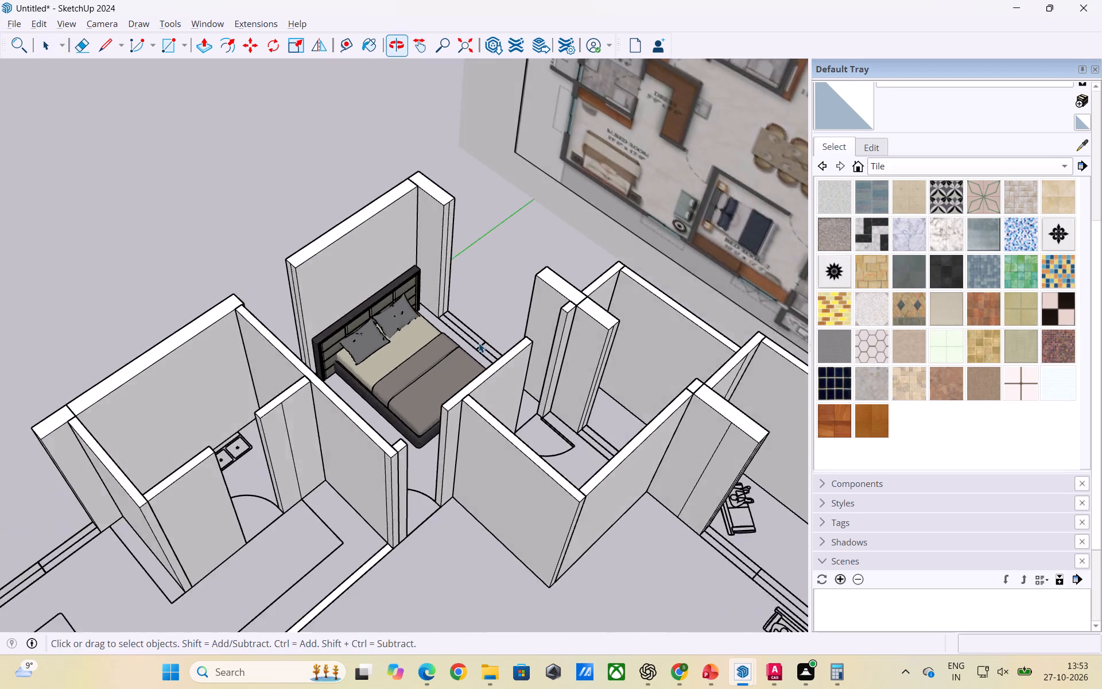
scroll(478, 337, down, 6)
middle_drag(443, 377, 453, 471)
scroll(441, 351, up, 6)
middle_drag(445, 372, 300, 396)
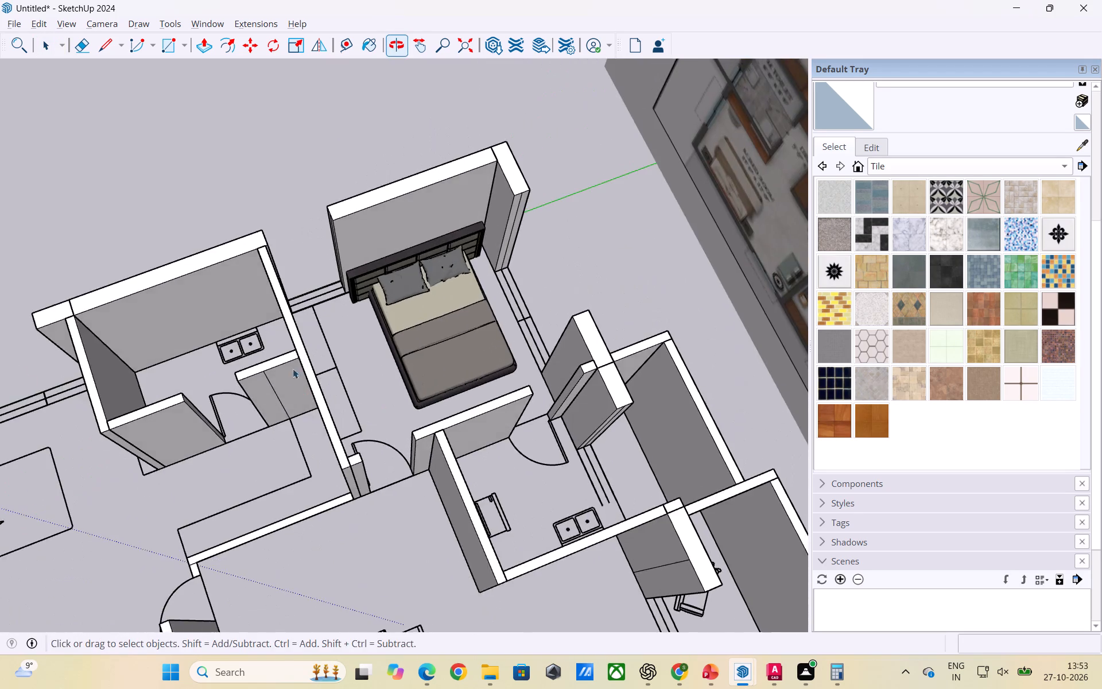
scroll(341, 355, down, 3)
middle_drag(323, 390, 520, 357)
scroll(378, 323, down, 7)
middle_drag(362, 380, 517, 332)
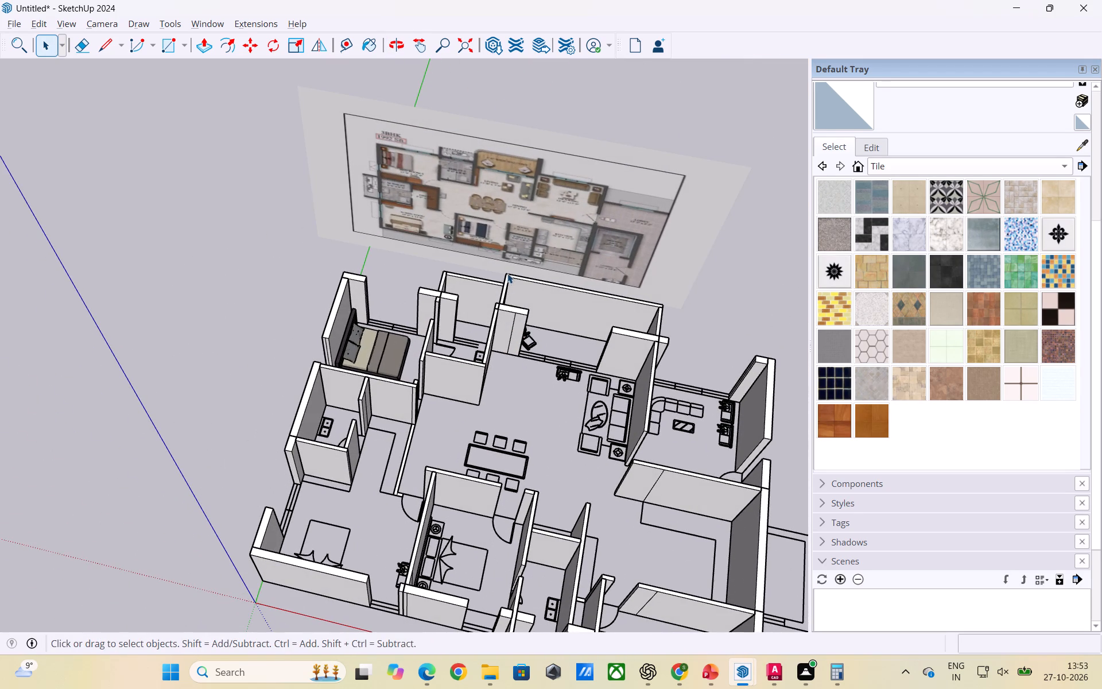
scroll(612, 220, down, 1)
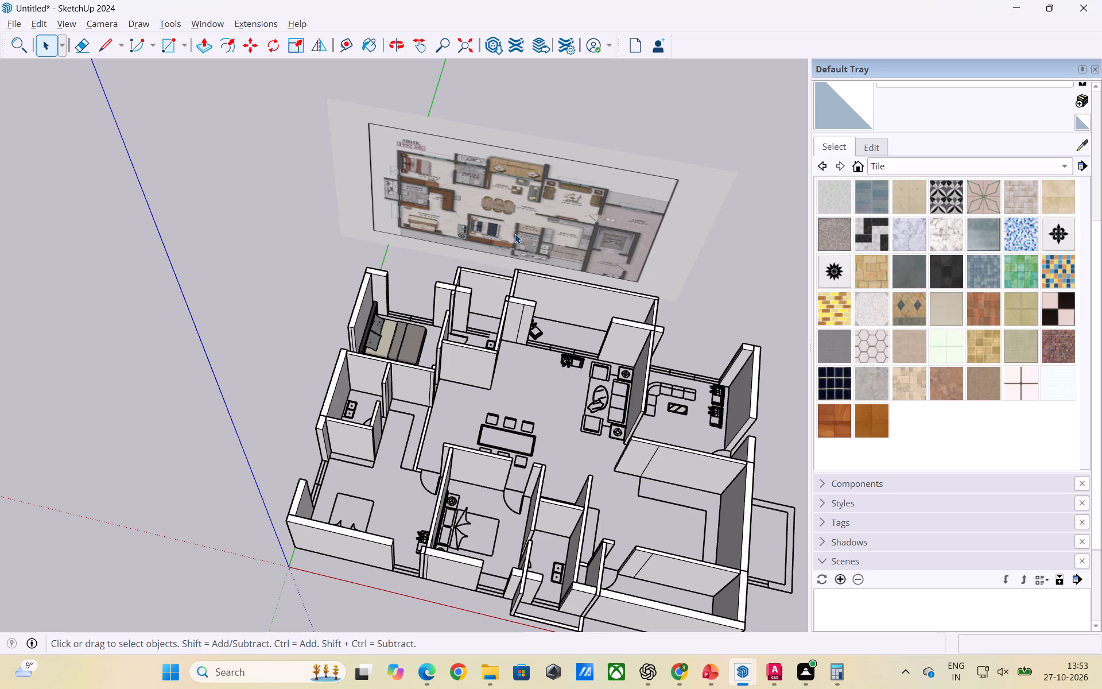
scroll(413, 188, up, 10)
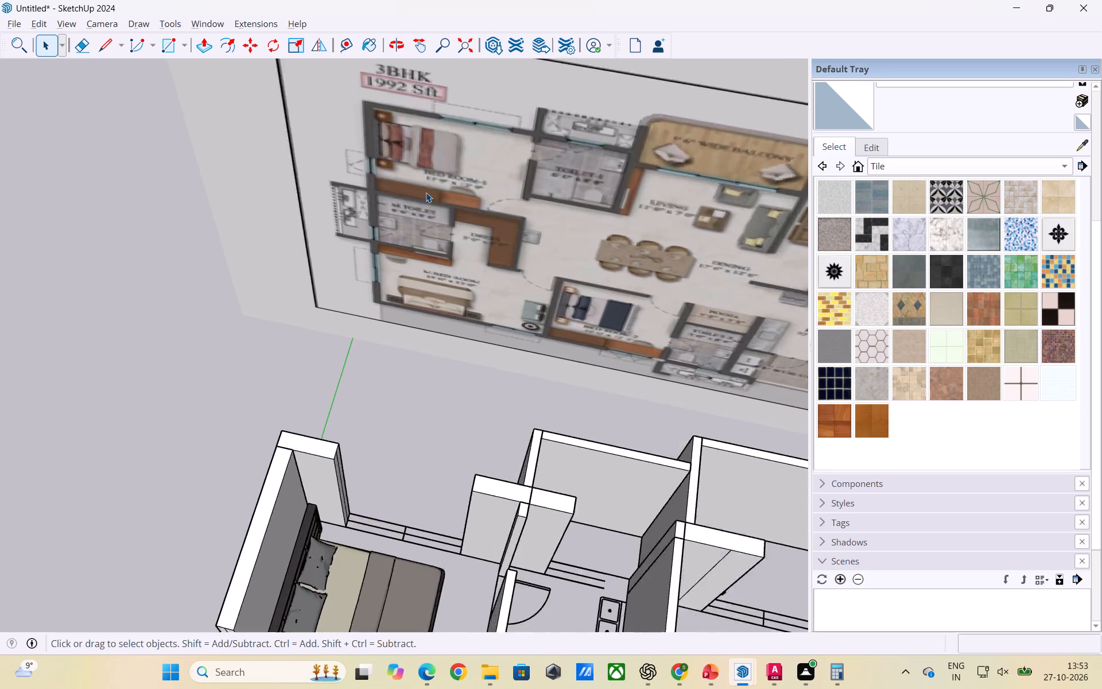
Examine the Toilet-1 and balcony areas on the 3BHK floor-plan image against the matching walls of the apartment model.
scroll(426, 192, up, 5)
scroll(430, 146, down, 6)
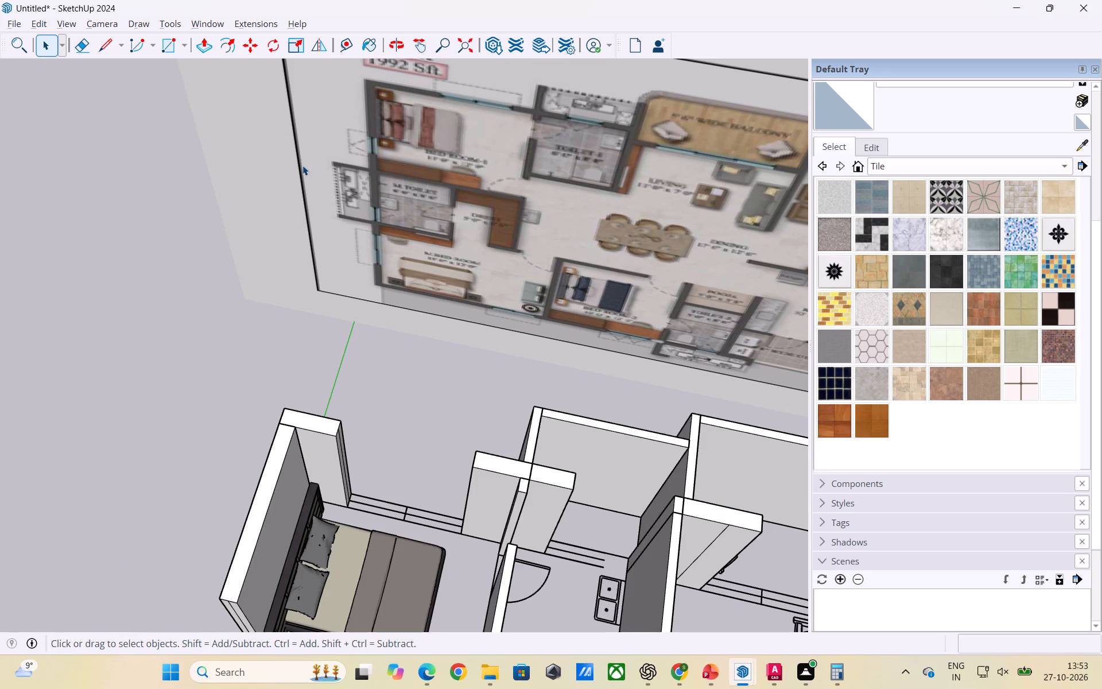
scroll(300, 165, down, 2)
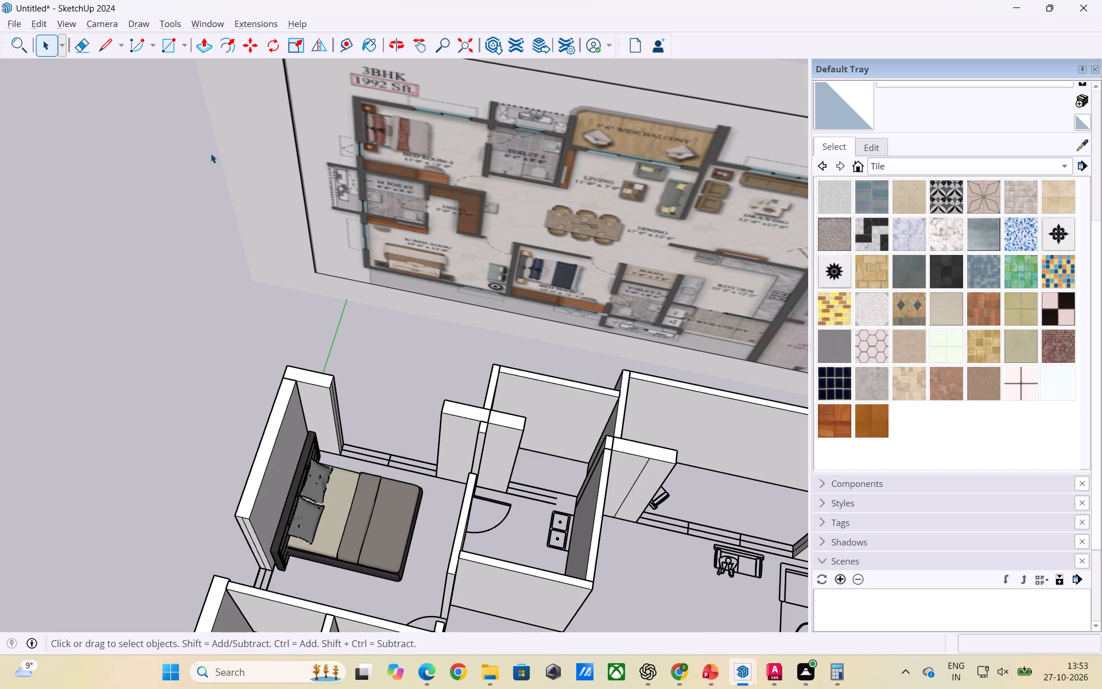
scroll(211, 153, down, 2)
scroll(575, 73, up, 4)
scroll(579, 132, up, 2)
scroll(500, 115, down, 3)
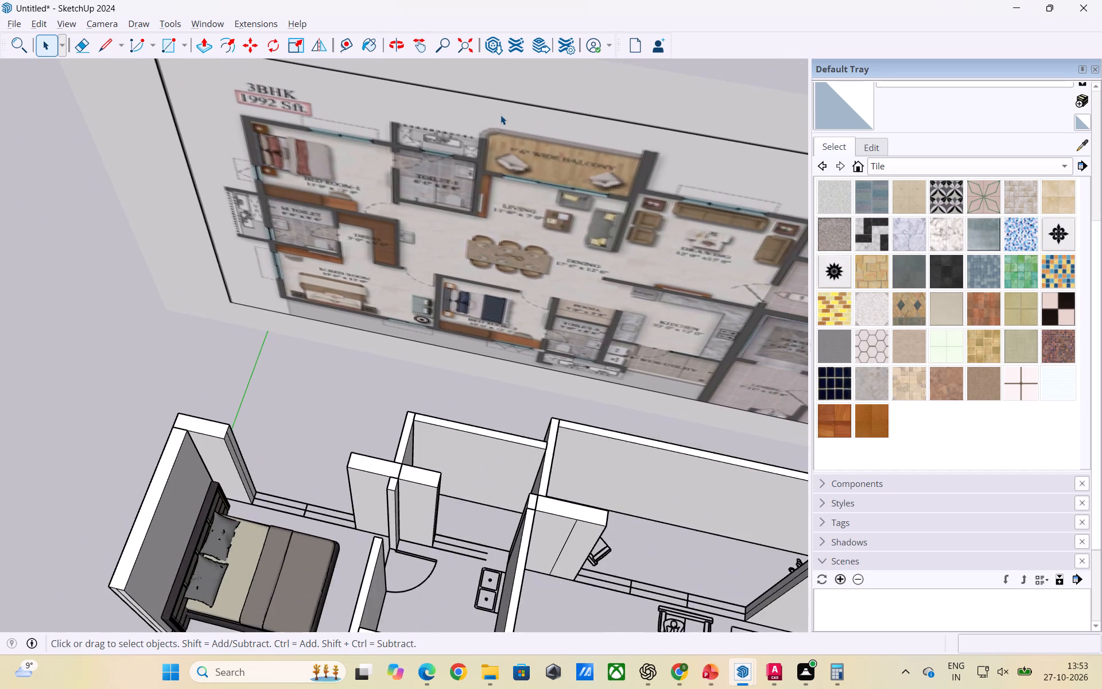
scroll(497, 114, down, 2)
scroll(392, 98, down, 1)
scroll(460, 125, up, 2)
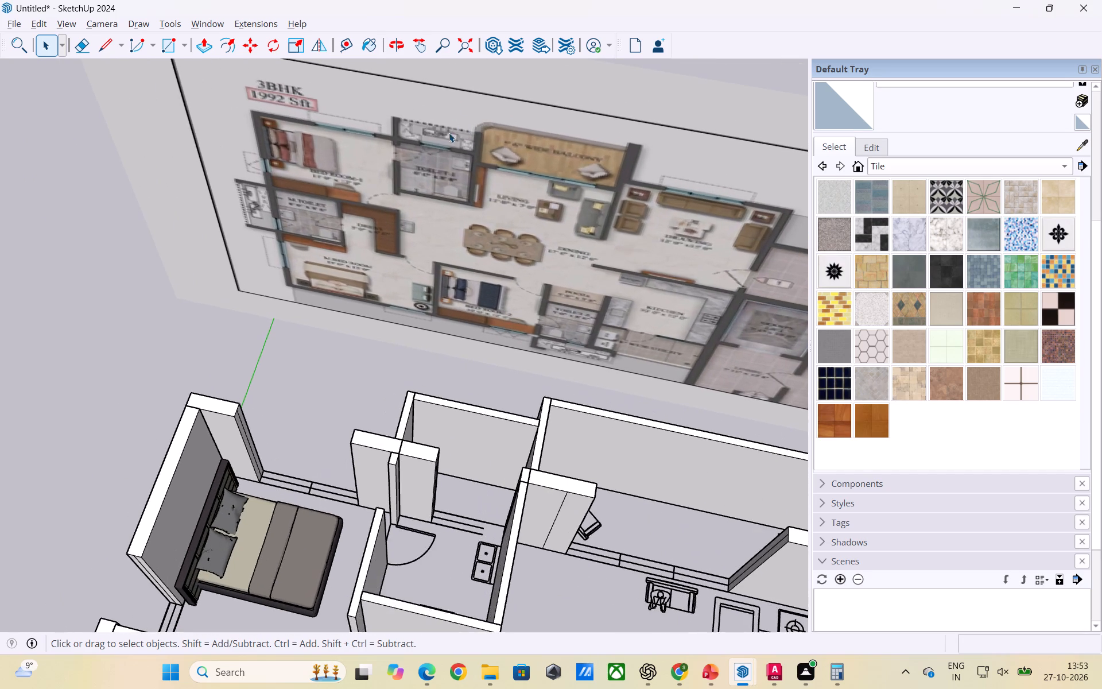
middle_drag(444, 138, 454, 75)
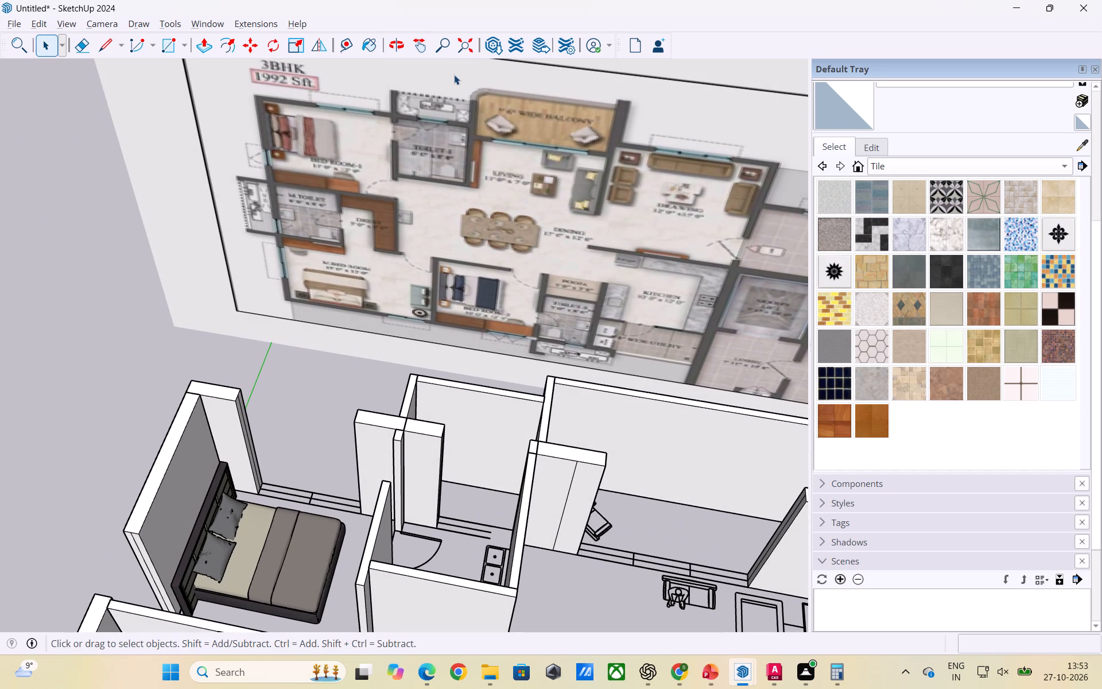
scroll(451, 109, up, 4)
Push the top face of the outer wall in front of Toilet-1, next to the corner bedroom, down by about 7' 6" with Push/Pull.
middle_drag(448, 140, 448, 215)
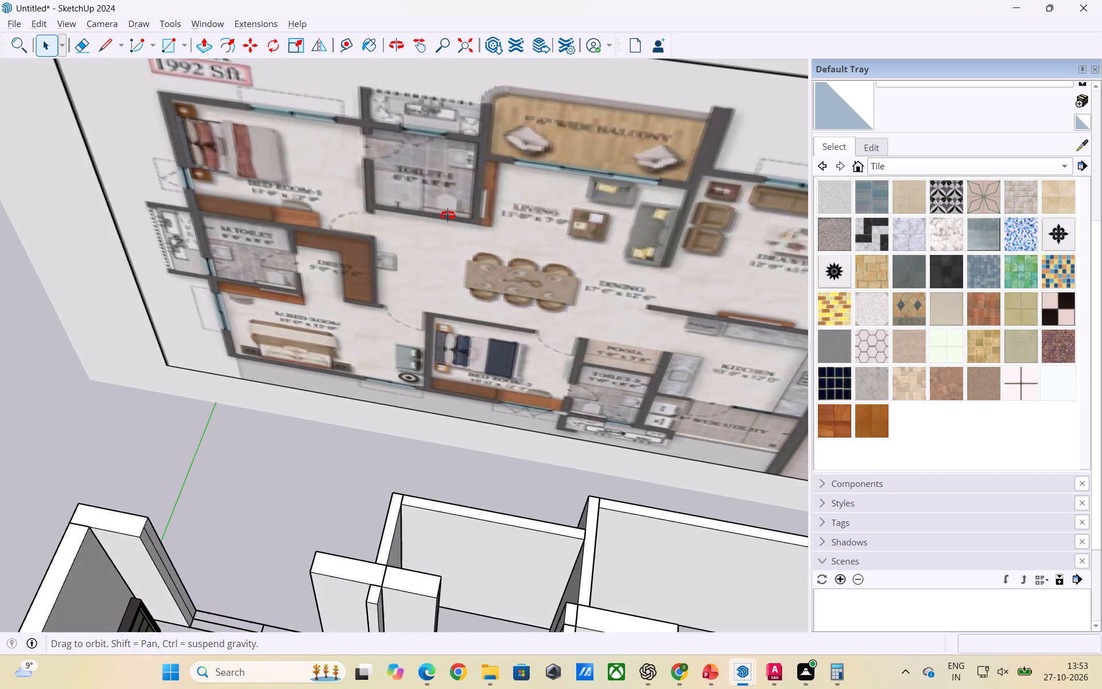
middle_drag(448, 215, 448, 302)
scroll(480, 485, down, 1)
click(481, 507)
double_click(481, 507)
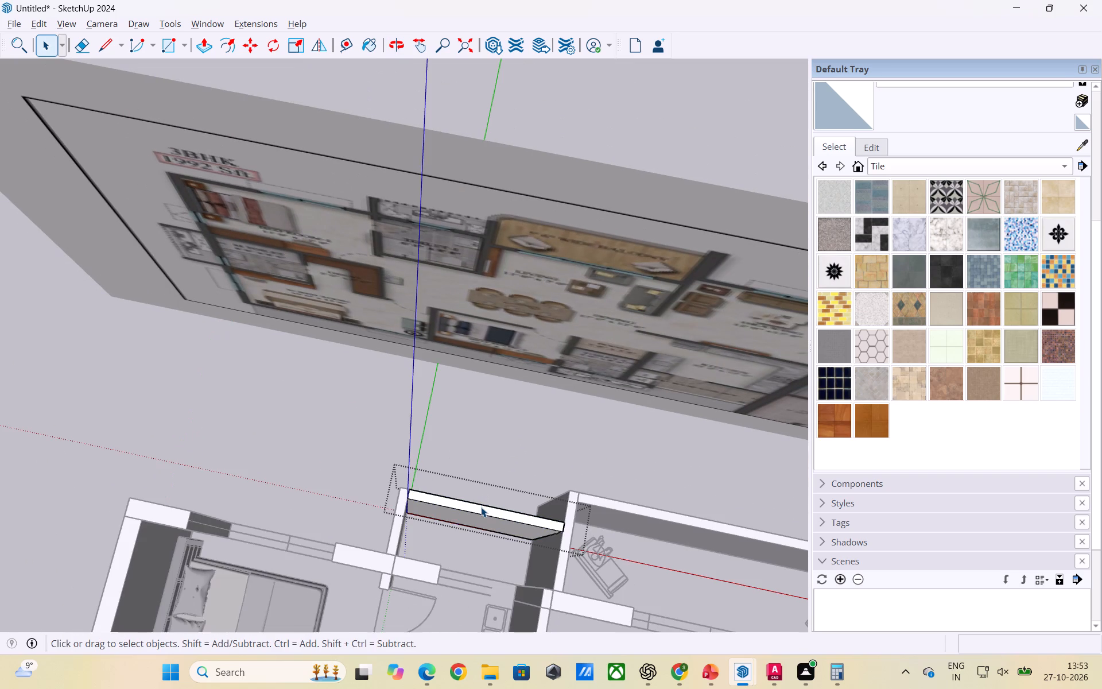
click(481, 507)
click(482, 509)
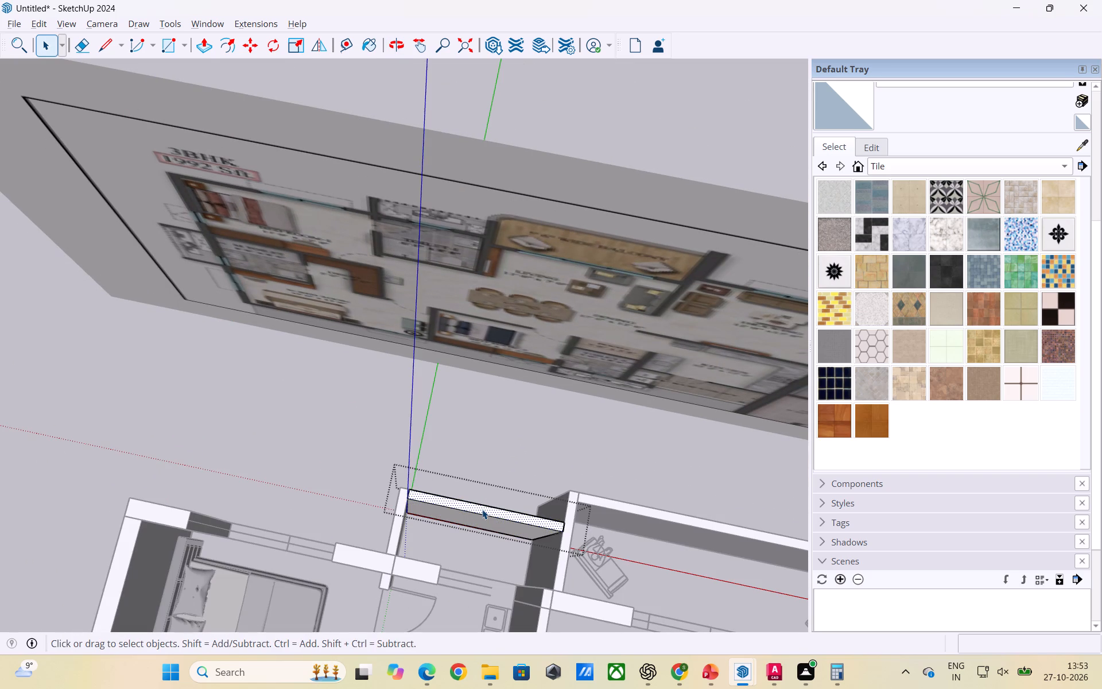
key(p)
click(482, 509)
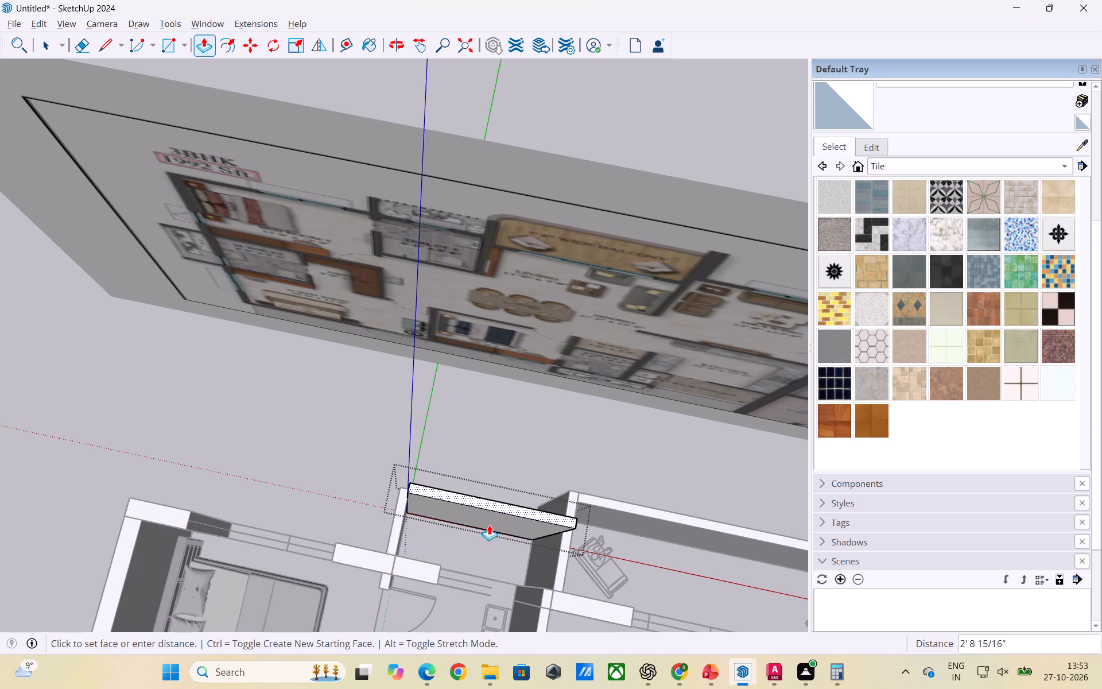
scroll(431, 532, down, 1)
scroll(432, 532, up, 2)
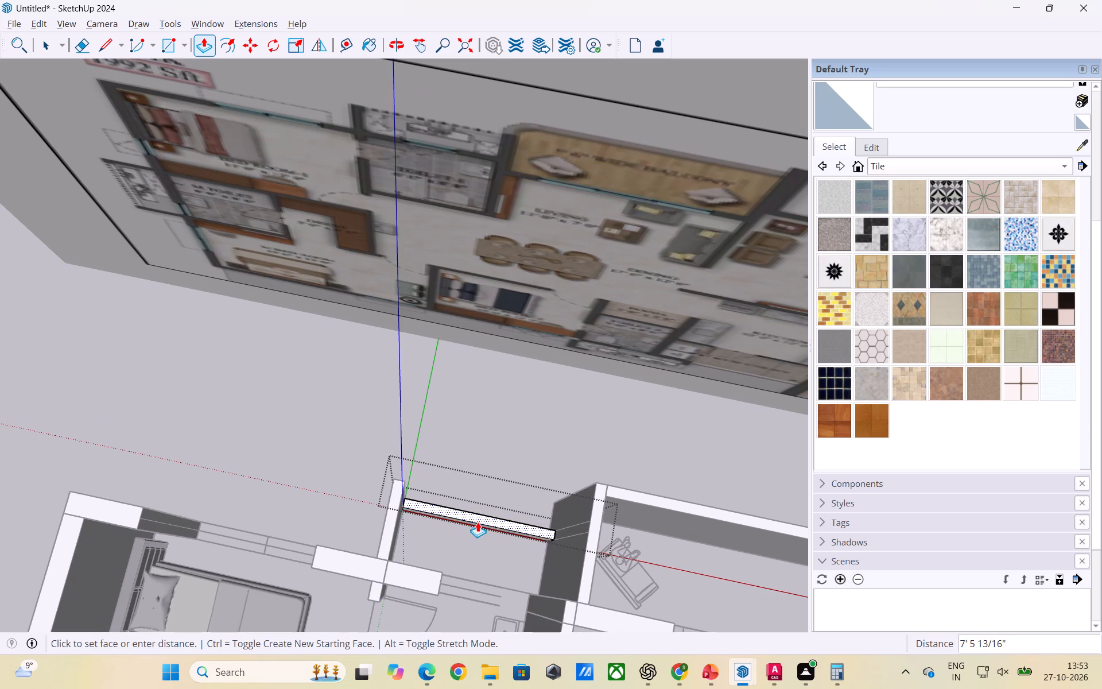
click(478, 524)
key(space)
click(324, 487)
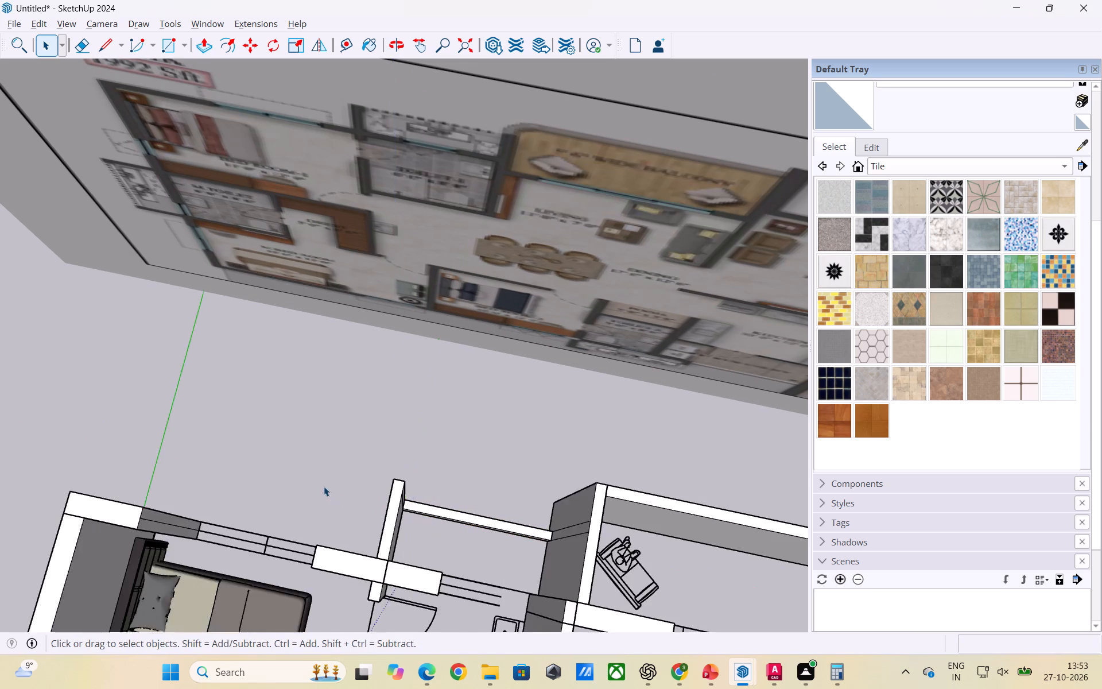
scroll(414, 486, down, 6)
middle_drag(420, 545, 440, 424)
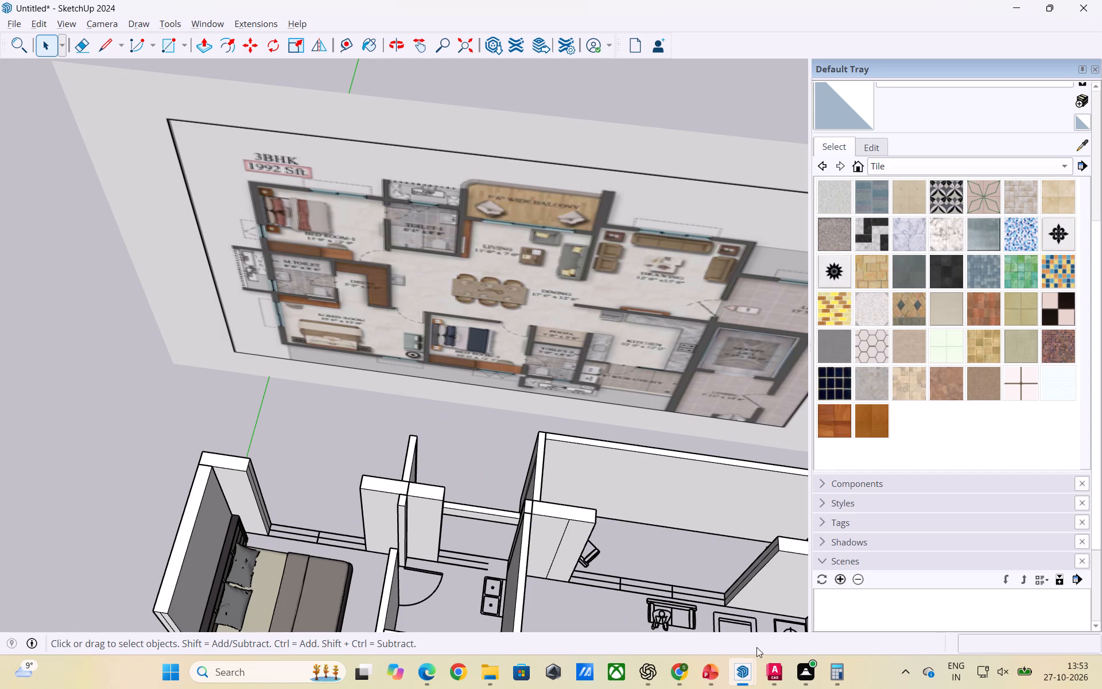
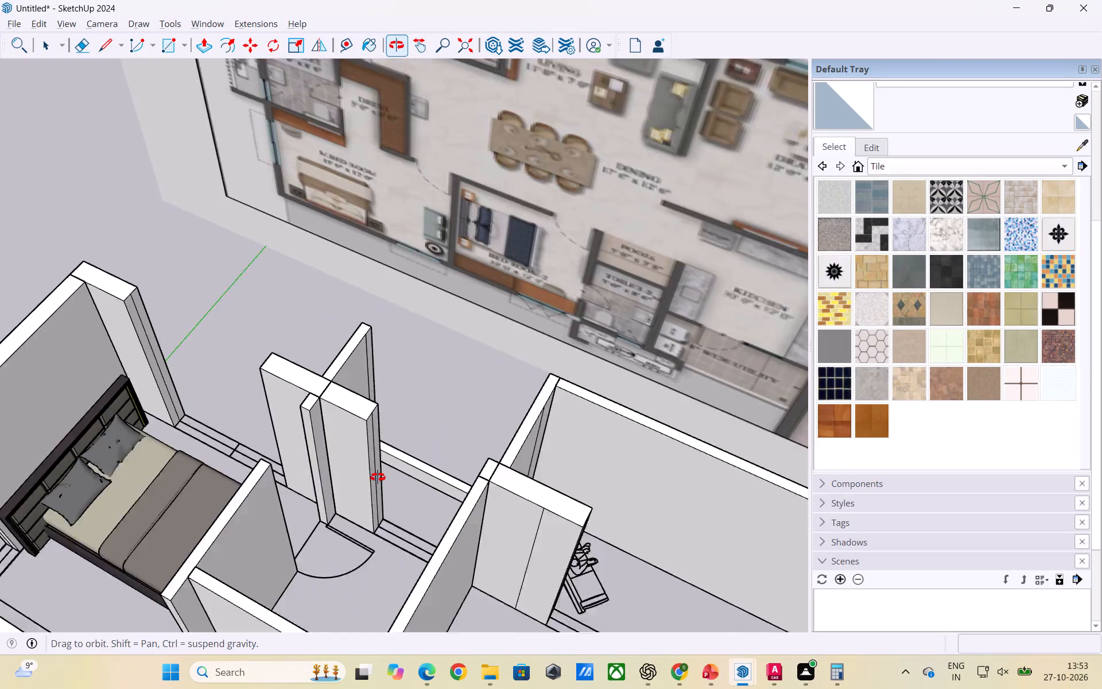
Push the top face of the low outer wall in front of Toilet-1 down by about another 5 1/2" with Push/Pull.
scroll(406, 442, down, 1)
middle_drag(584, 454, 463, 475)
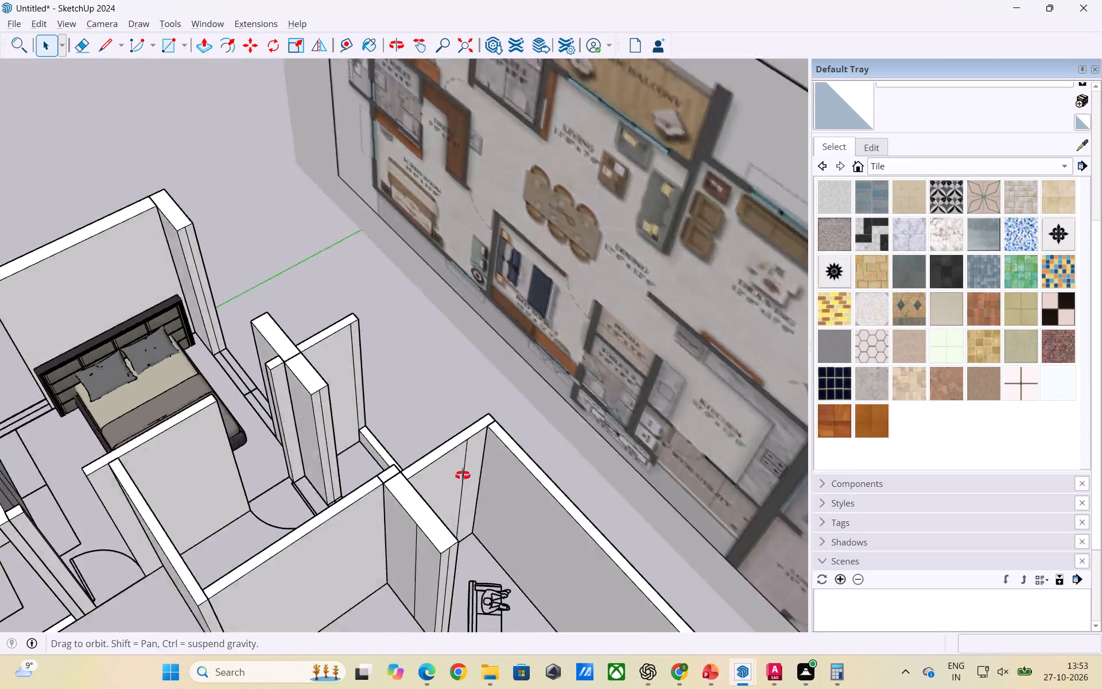
middle_drag(463, 475, 285, 436)
scroll(441, 401, down, 4)
middle_drag(489, 464, 271, 456)
middle_drag(239, 393, 759, 489)
scroll(381, 447, up, 3)
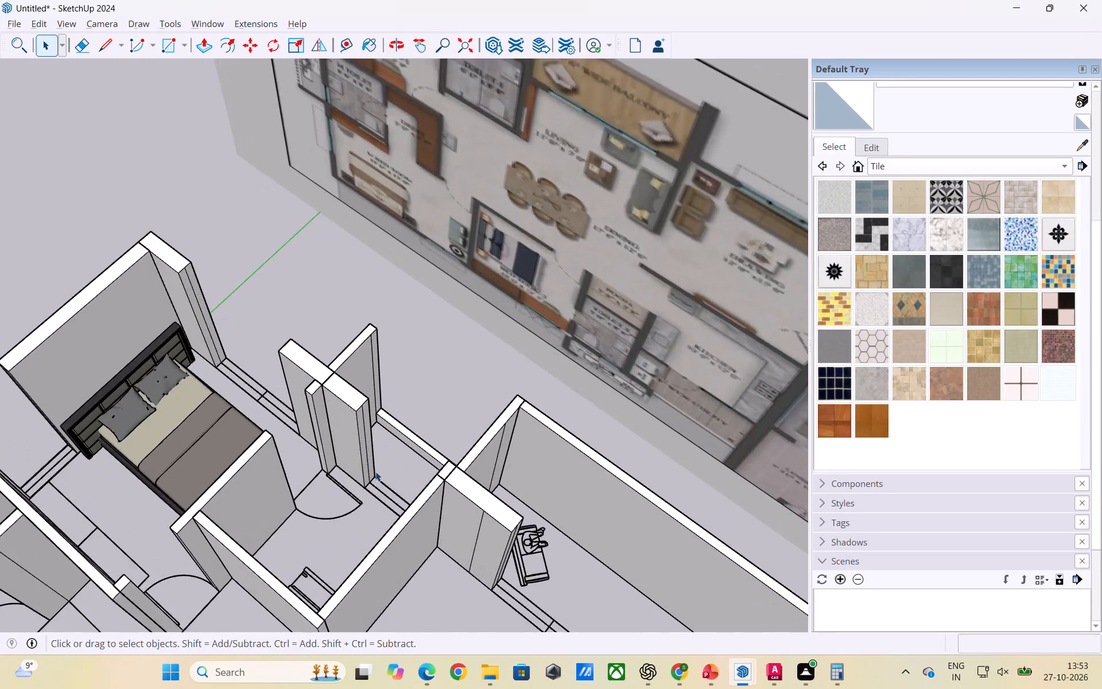
middle_drag(368, 498, 521, 427)
scroll(440, 445, up, 3)
middle_drag(455, 444, 609, 498)
scroll(484, 415, down, 3)
middle_drag(488, 433, 488, 484)
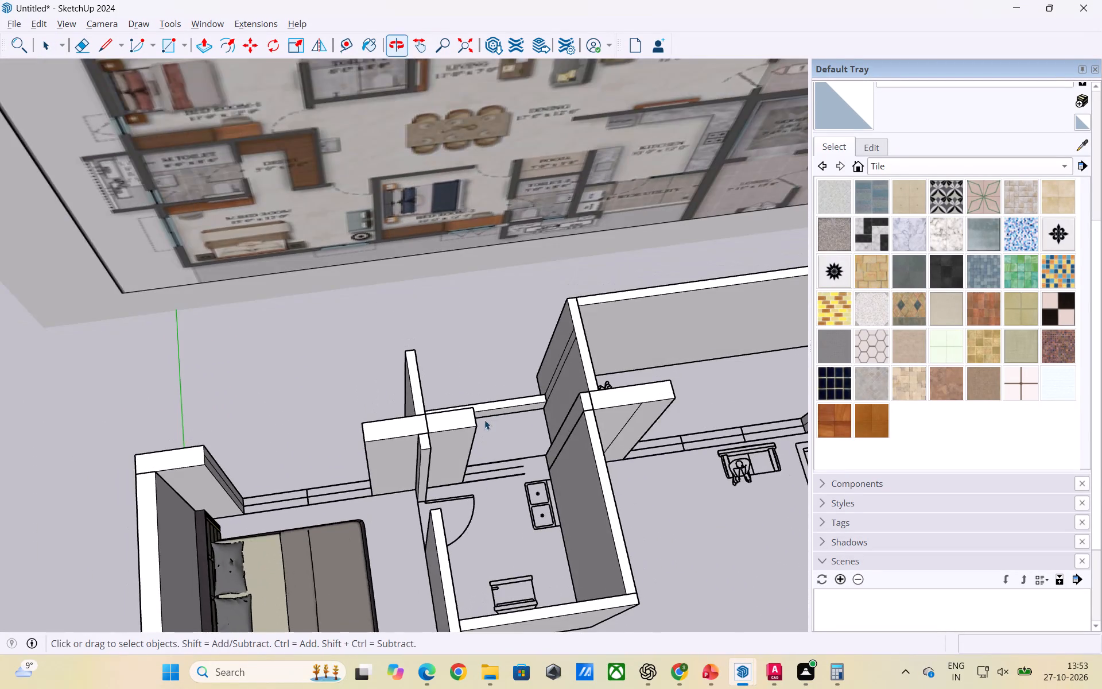
scroll(486, 420, up, 5)
click(491, 403)
triple_click(491, 400)
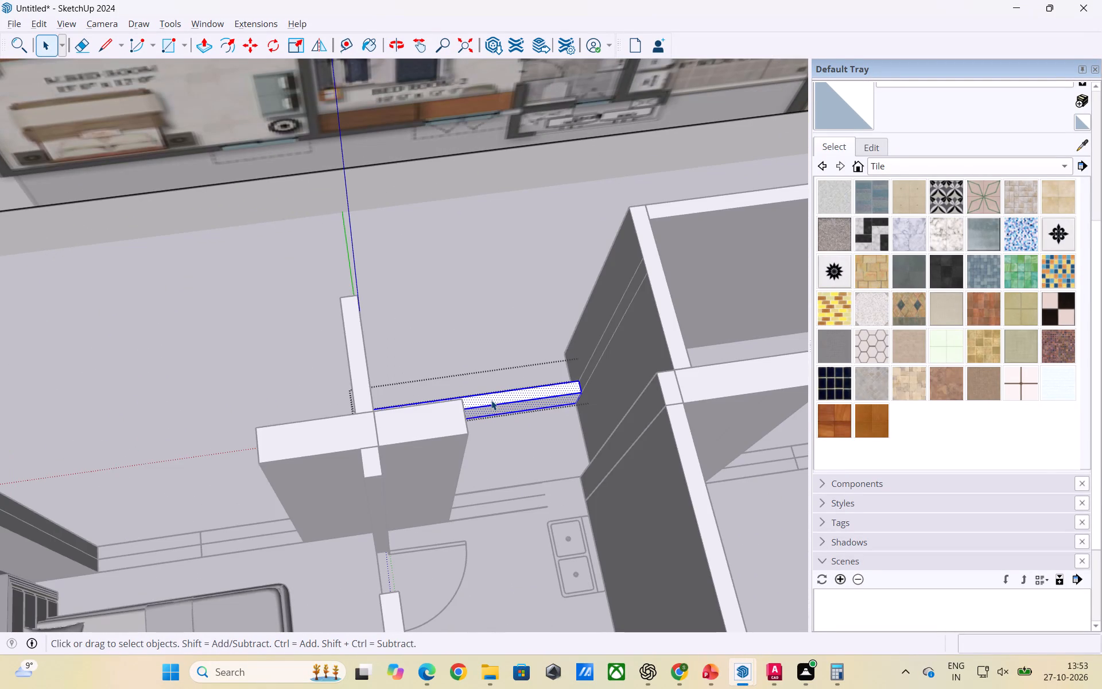
click(493, 400)
double_click(493, 400)
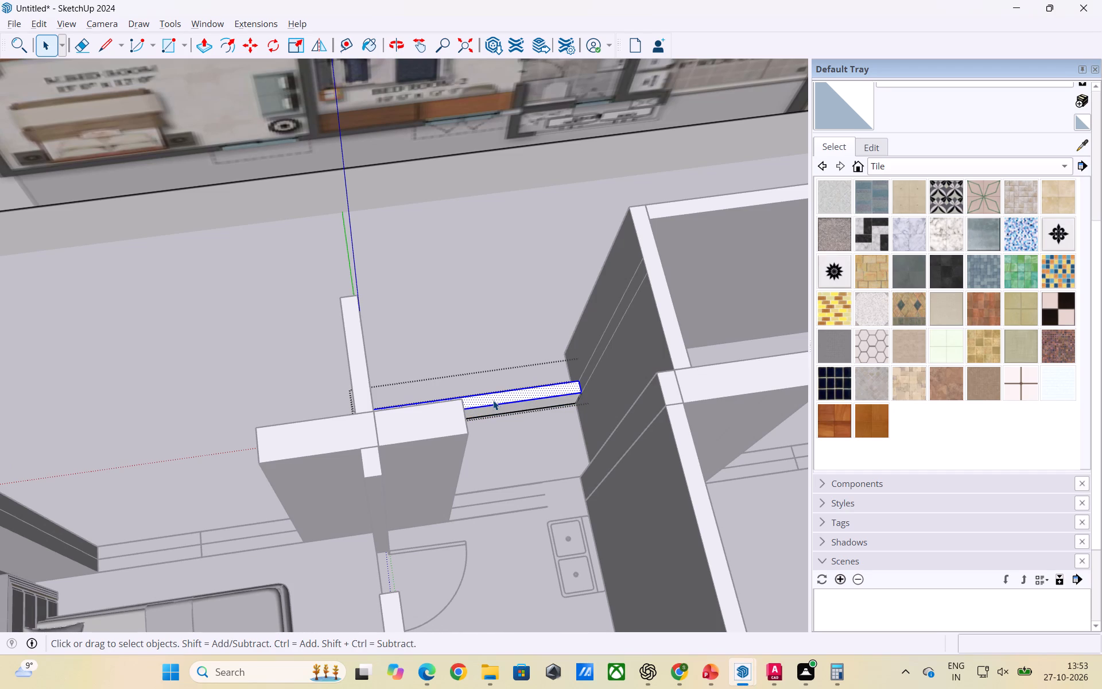
key(p)
click(493, 400)
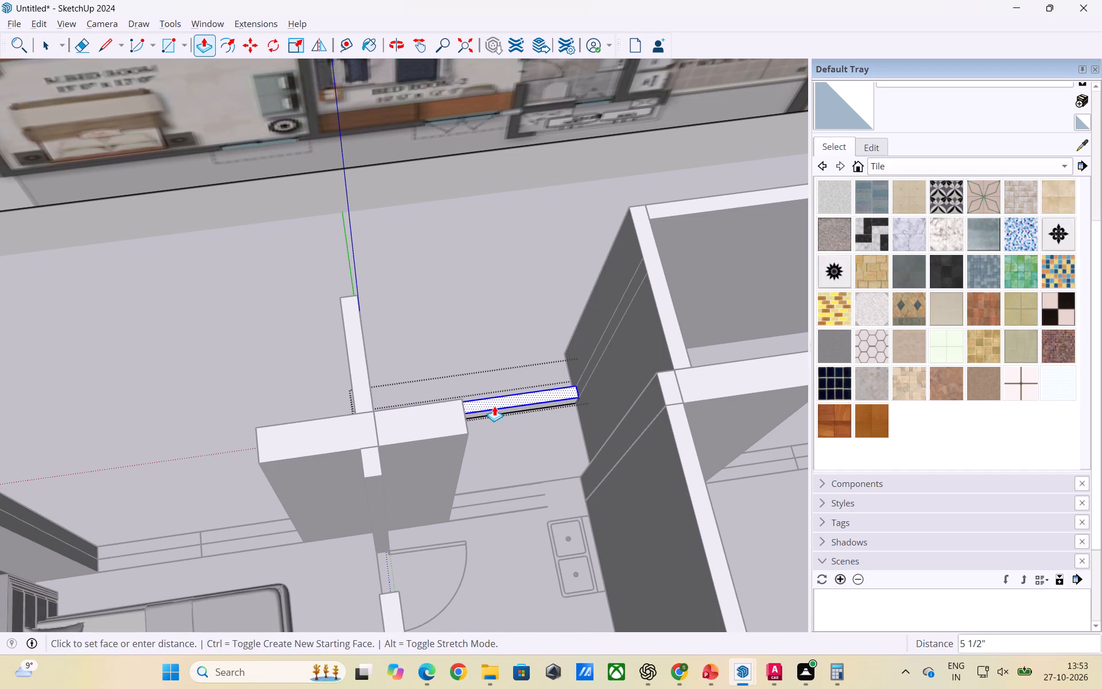
click(495, 408)
key(space)
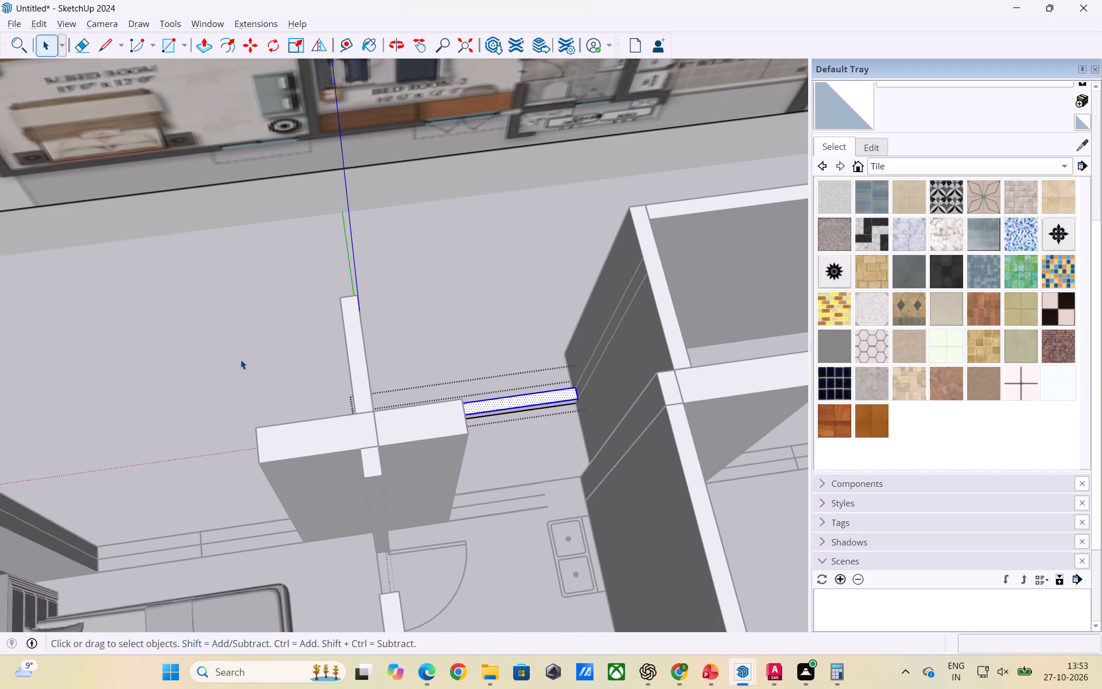
click(240, 359)
Examine the walls around Toilet-1 and the balcony against the 3BHK floor-plan image.
scroll(240, 359, down, 2)
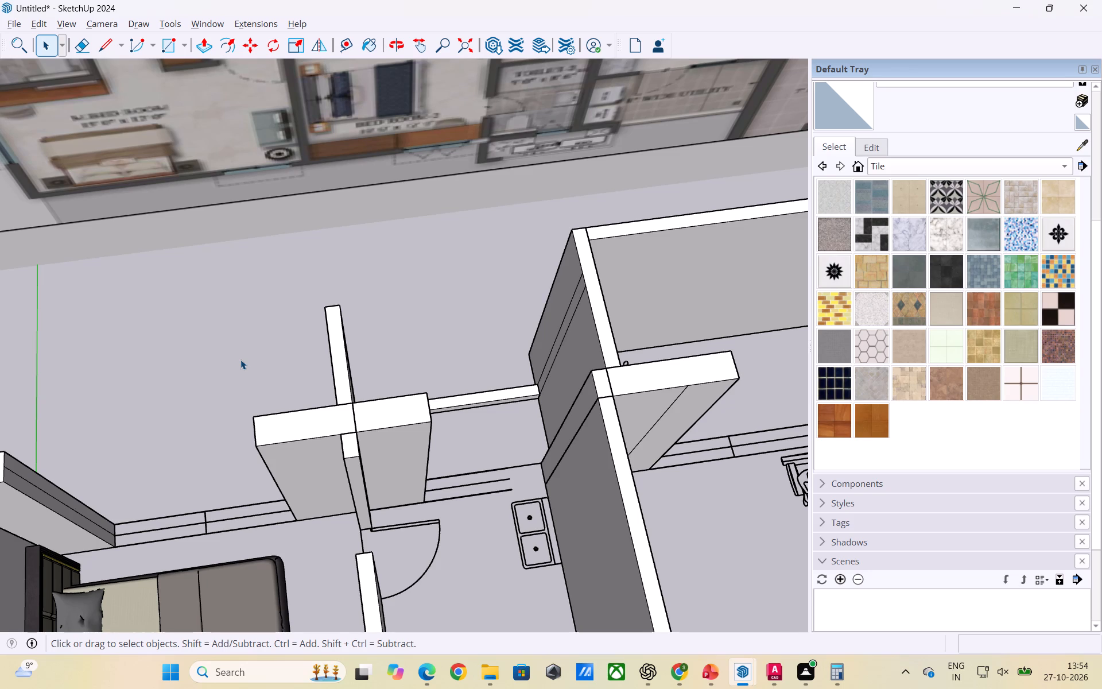
scroll(240, 359, down, 2)
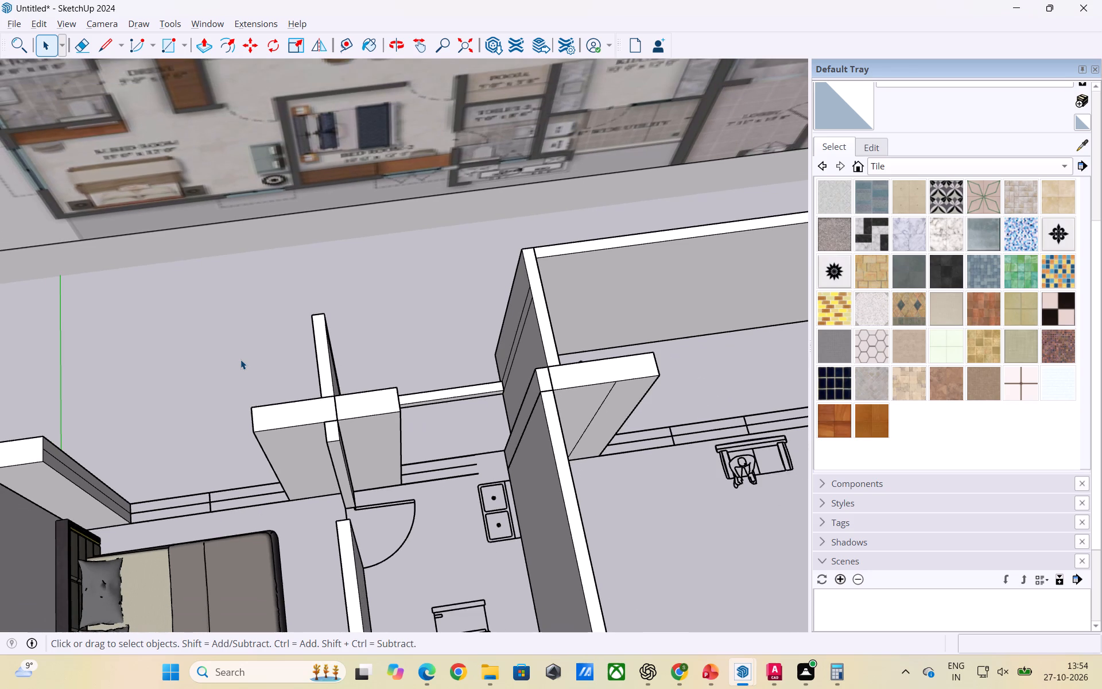
scroll(241, 359, down, 2)
scroll(420, 342, up, 3)
scroll(423, 333, down, 2)
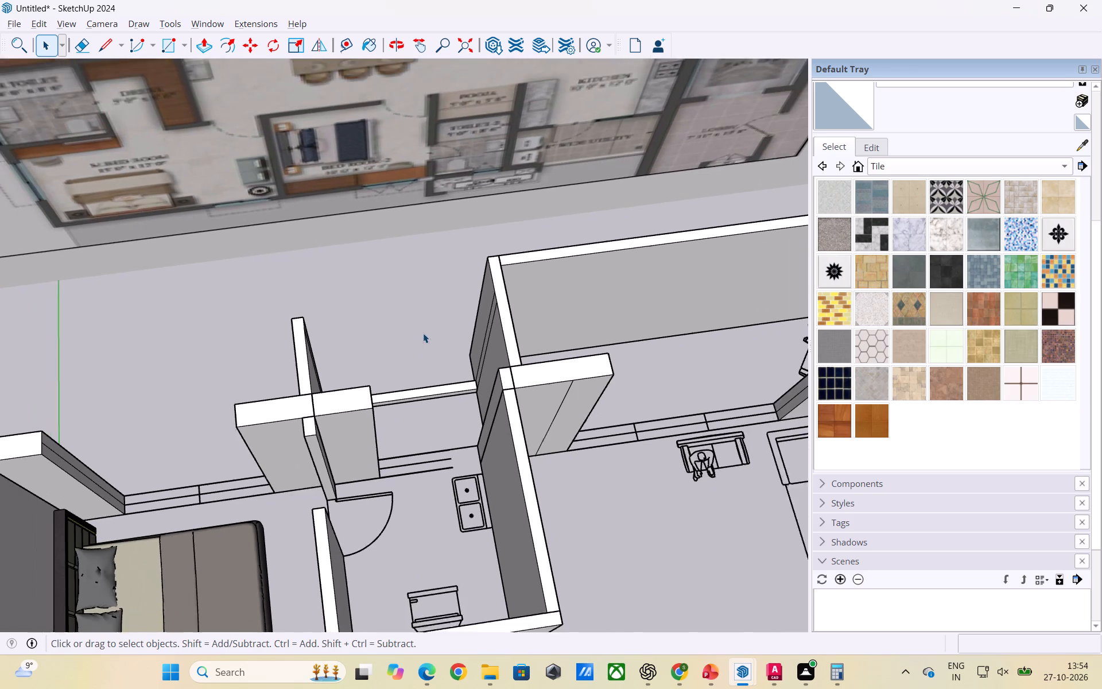
scroll(423, 333, down, 1)
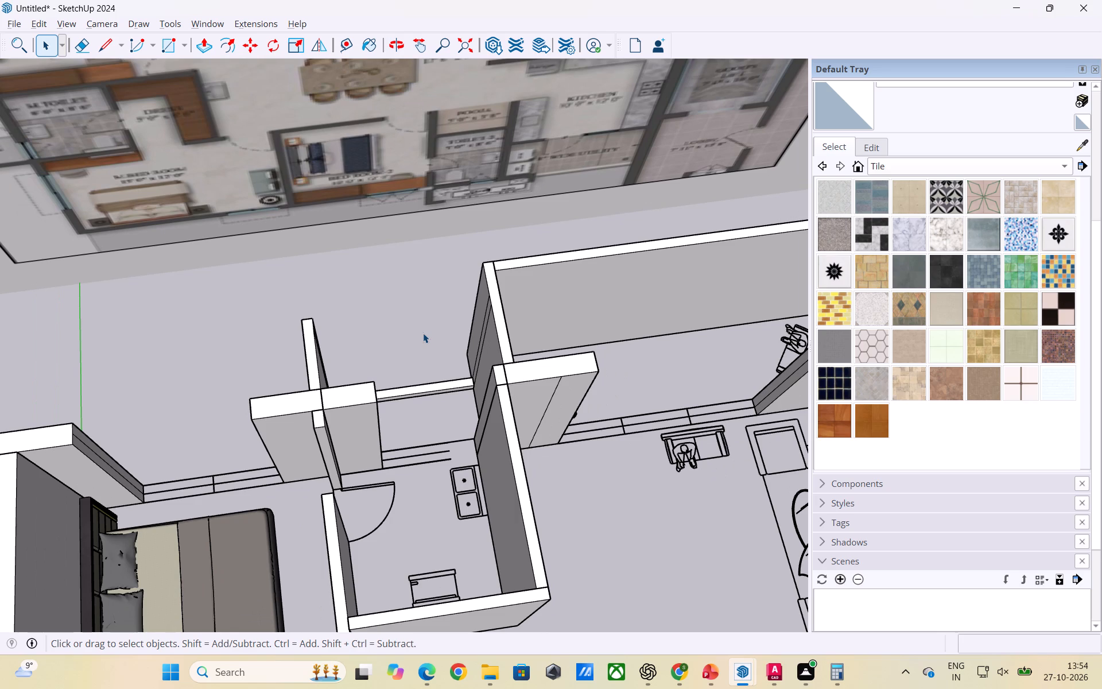
scroll(423, 333, down, 1)
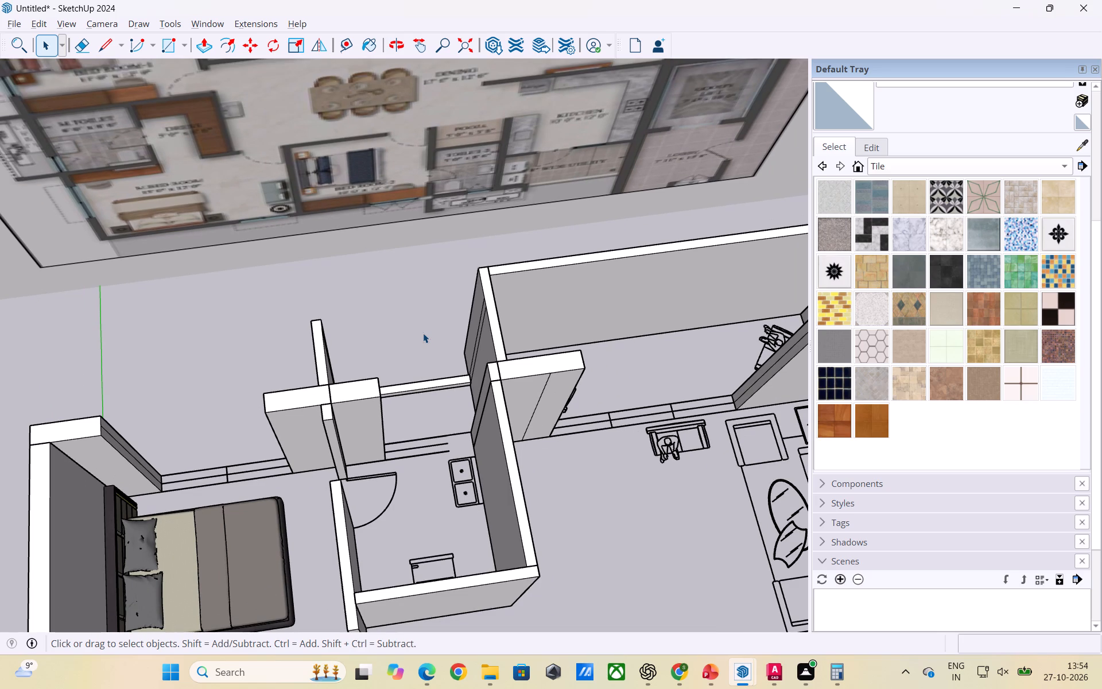
scroll(423, 333, down, 2)
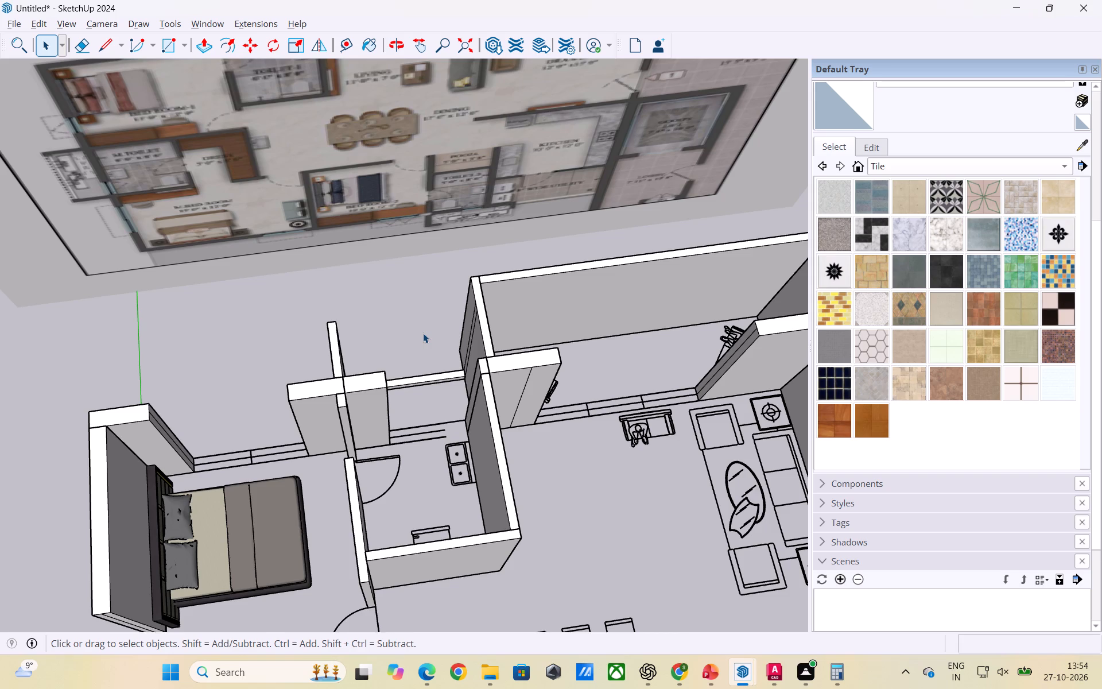
scroll(423, 333, down, 2)
scroll(499, 442, up, 3)
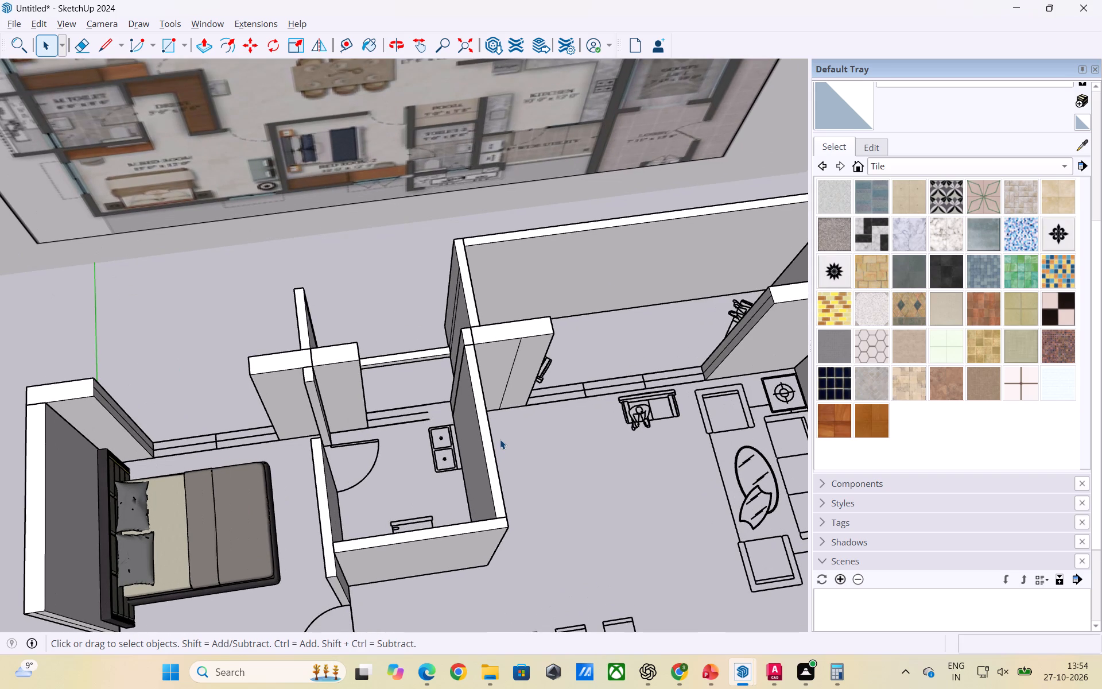
scroll(500, 439, down, 1)
scroll(359, 442, up, 2)
scroll(498, 412, down, 6)
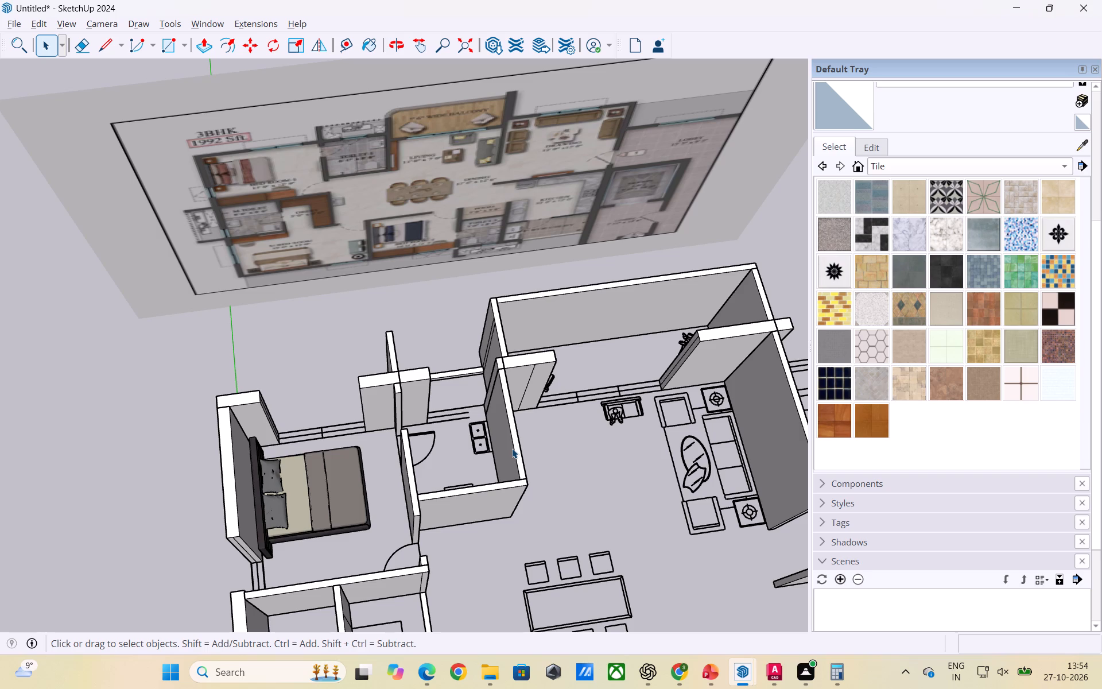
scroll(512, 448, down, 2)
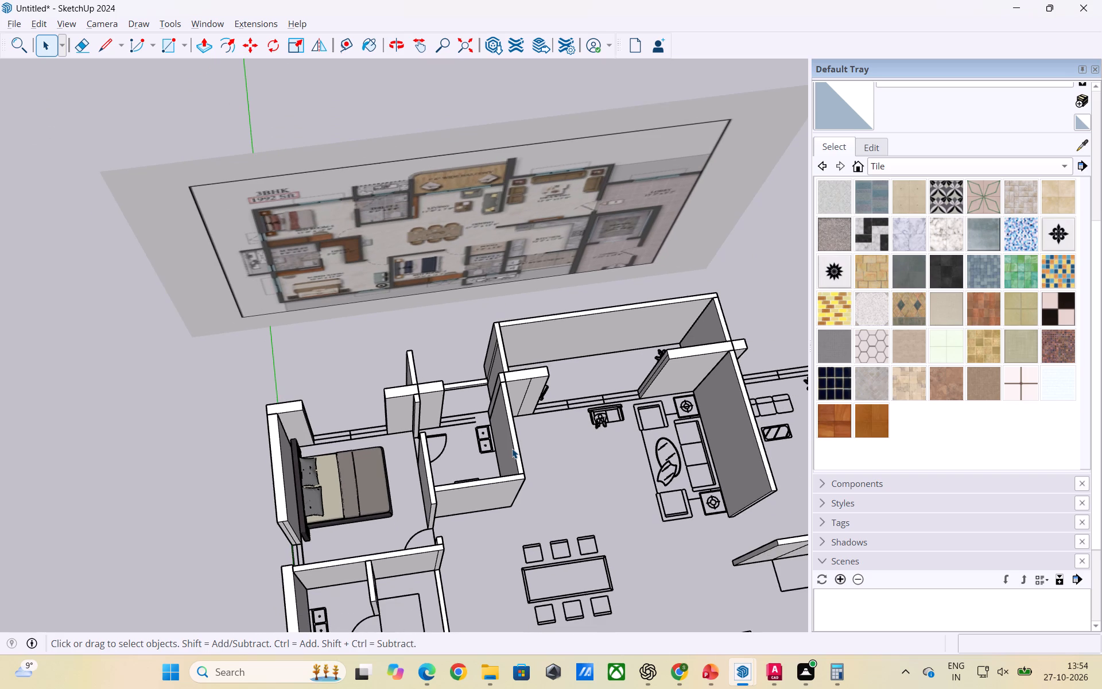
scroll(512, 448, down, 1)
scroll(398, 574, up, 3)
scroll(400, 490, down, 2)
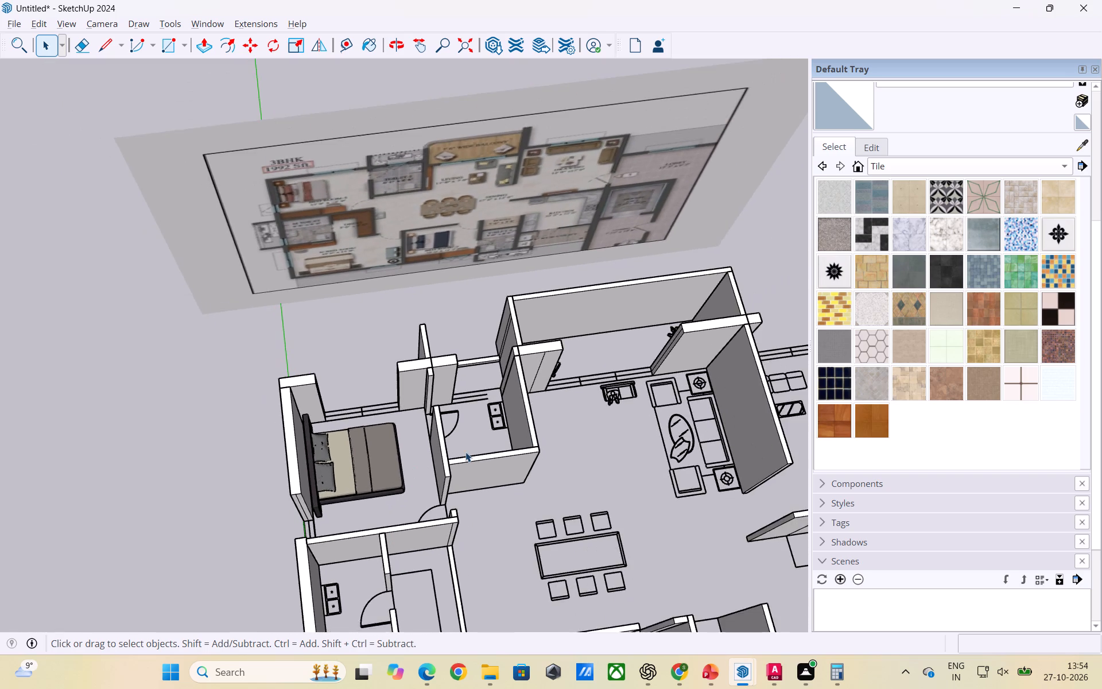
scroll(465, 452, up, 2)
scroll(478, 467, down, 6)
middle_drag(420, 396, 420, 442)
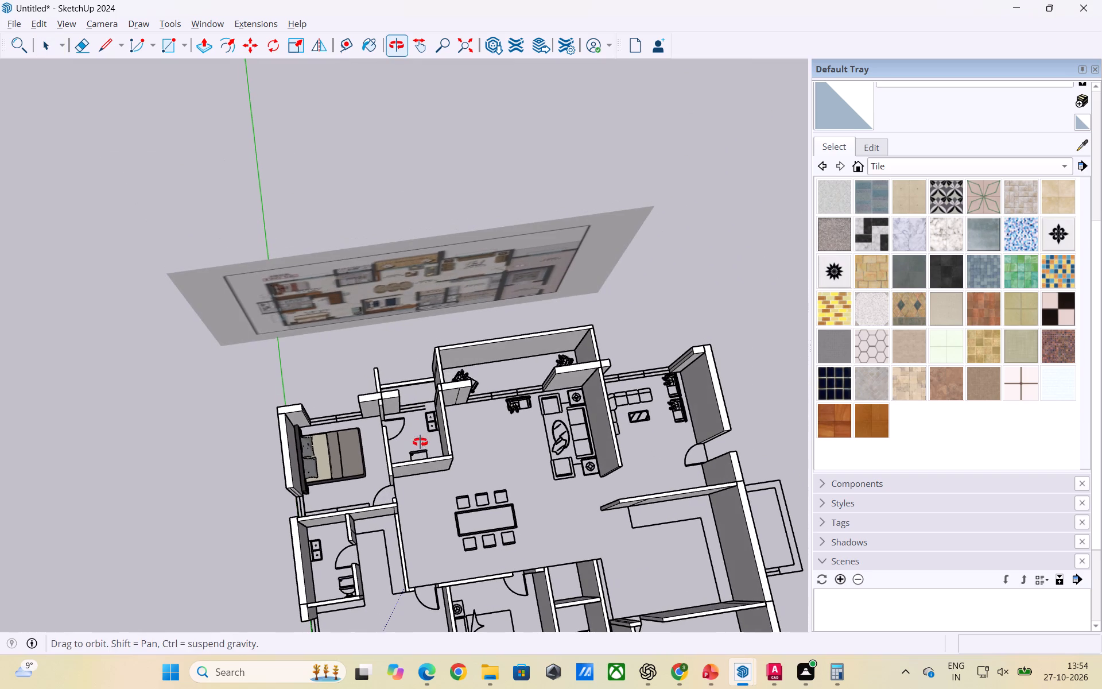
middle_drag(420, 442, 420, 443)
middle_drag(390, 467, 377, 302)
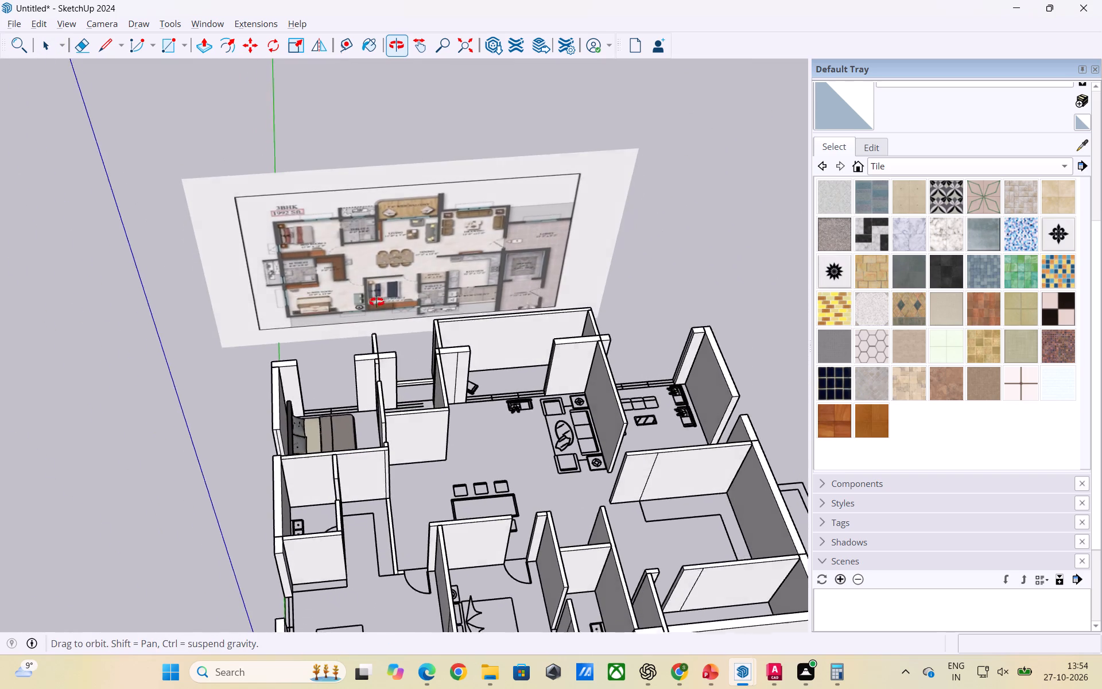
middle_drag(377, 302, 377, 297)
Draw a rectangle about 1' 2" by 9" between Toilet-1's window and the wall shared with the living room, and group it.
scroll(419, 368, up, 4)
scroll(428, 413, up, 2)
middle_drag(428, 408, 430, 484)
scroll(422, 397, up, 6)
middle_drag(436, 445, 441, 471)
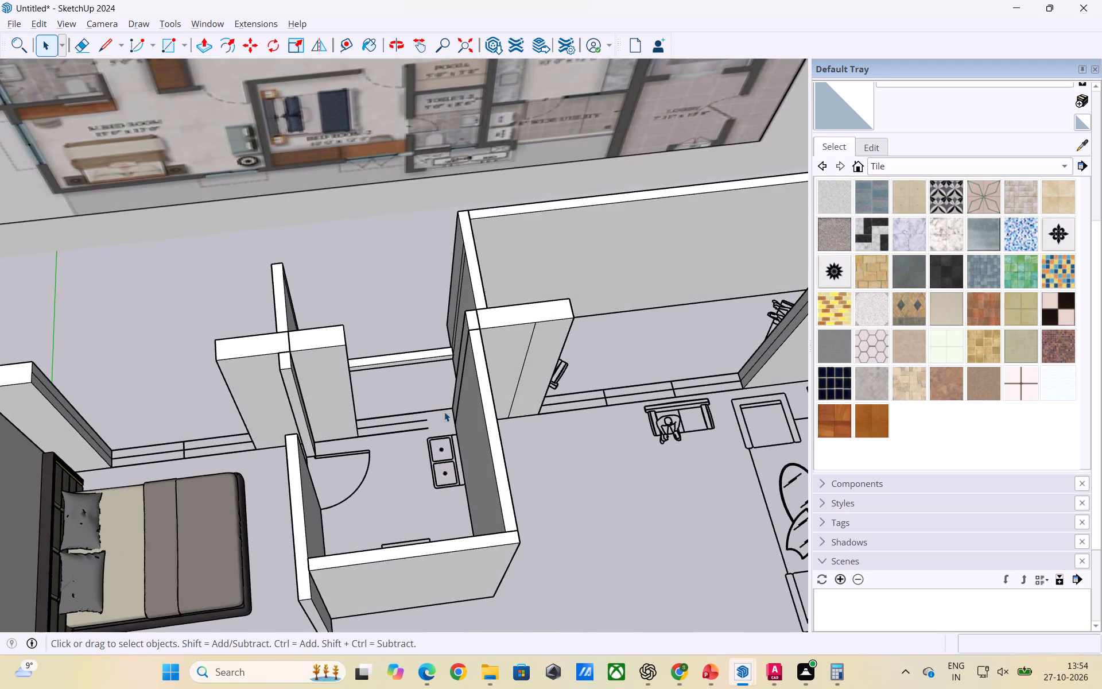
scroll(442, 409, up, 6)
key(r)
scroll(451, 433, up, 3)
click(464, 397)
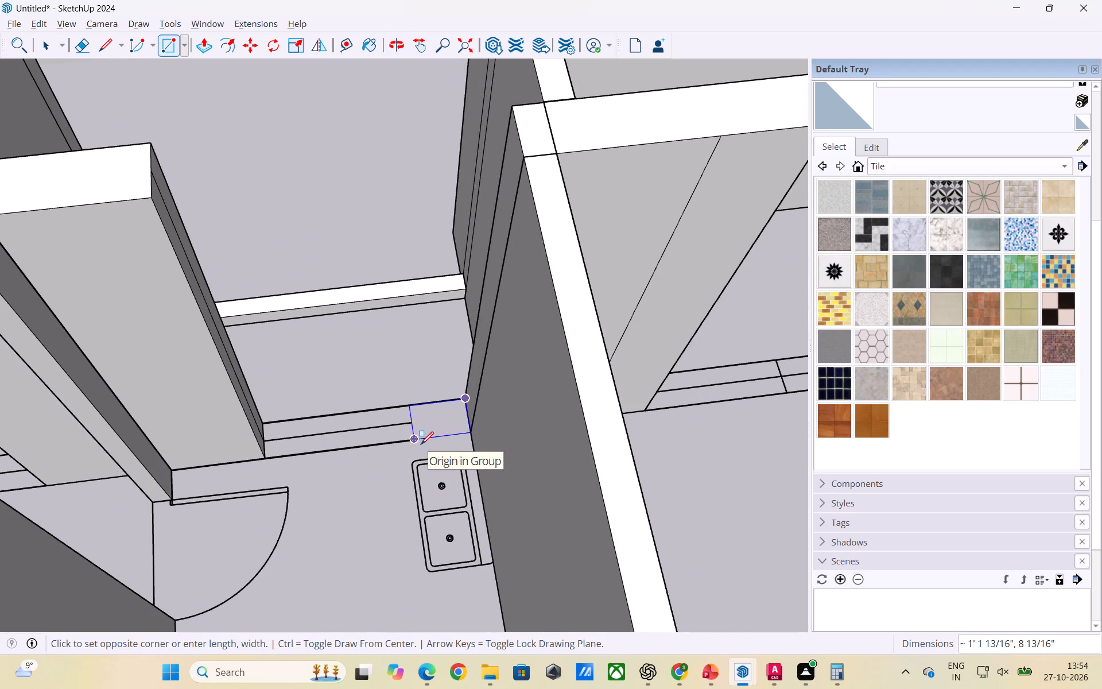
click(421, 444)
key(space)
key(space)
scroll(361, 422, down, 2)
double_click(425, 418)
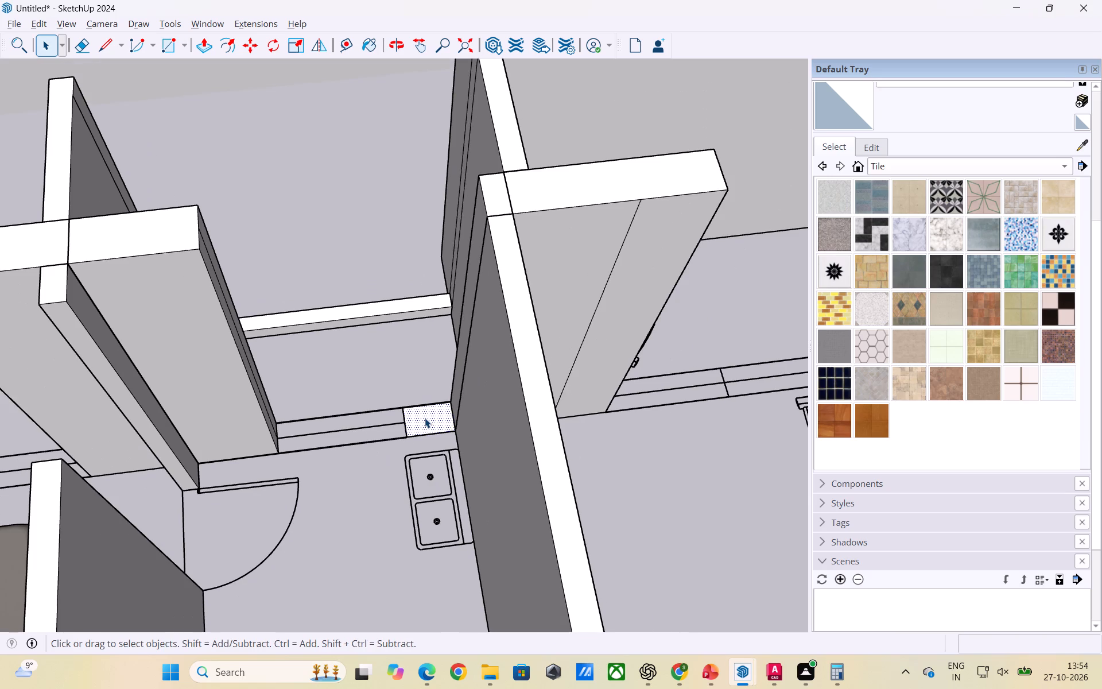
right_click(425, 418)
click(453, 557)
Extrude the grouped rectangle beside Toilet-1's window up 9' to the top of the adjoining walls.
triple_click(429, 419)
key(p)
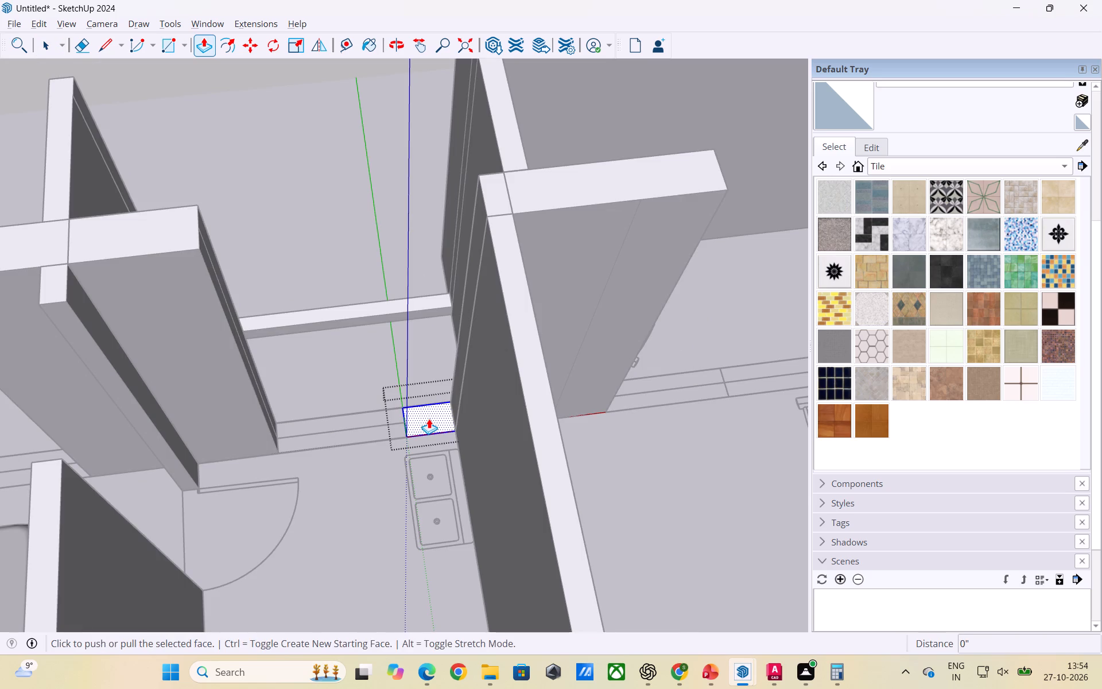
click(429, 419)
scroll(434, 346, down, 3)
click(526, 222)
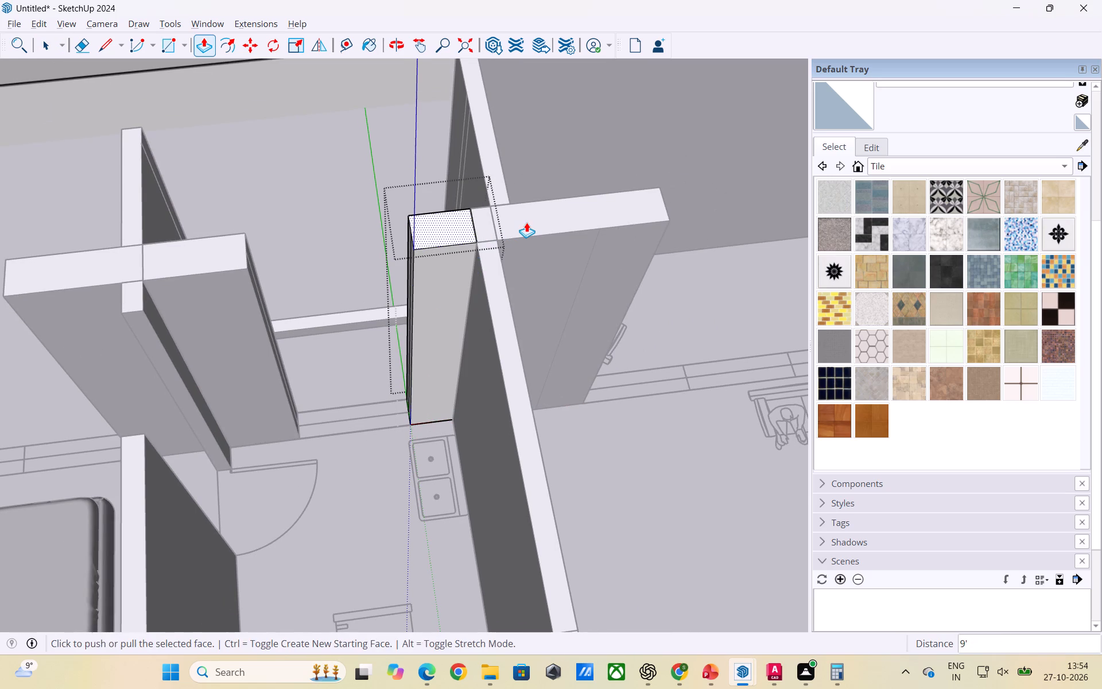
key(space)
click(589, 366)
Examine the Toilet-1 walls and the overall apartment layout against the 3BHK floor-plan image.
scroll(538, 367, down, 5)
middle_drag(542, 465, 469, 467)
scroll(464, 454, up, 2)
scroll(527, 450, down, 6)
middle_drag(432, 443, 432, 512)
scroll(432, 508, down, 1)
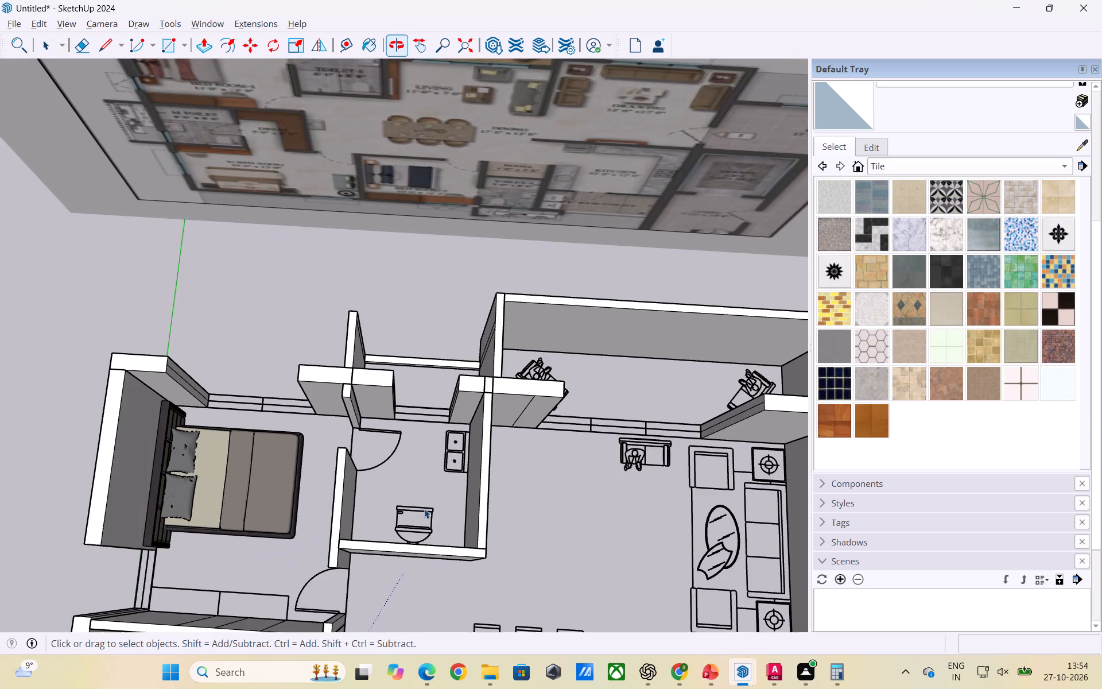
scroll(300, 412, down, 4)
scroll(394, 516, up, 3)
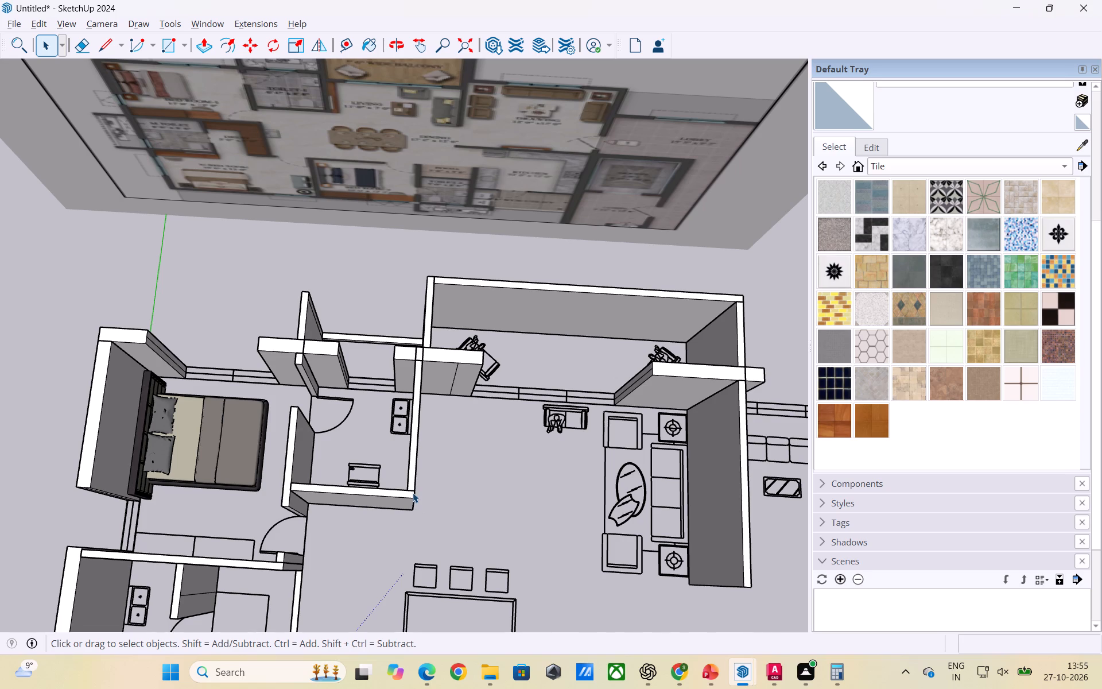
scroll(409, 480, down, 2)
scroll(386, 523, up, 2)
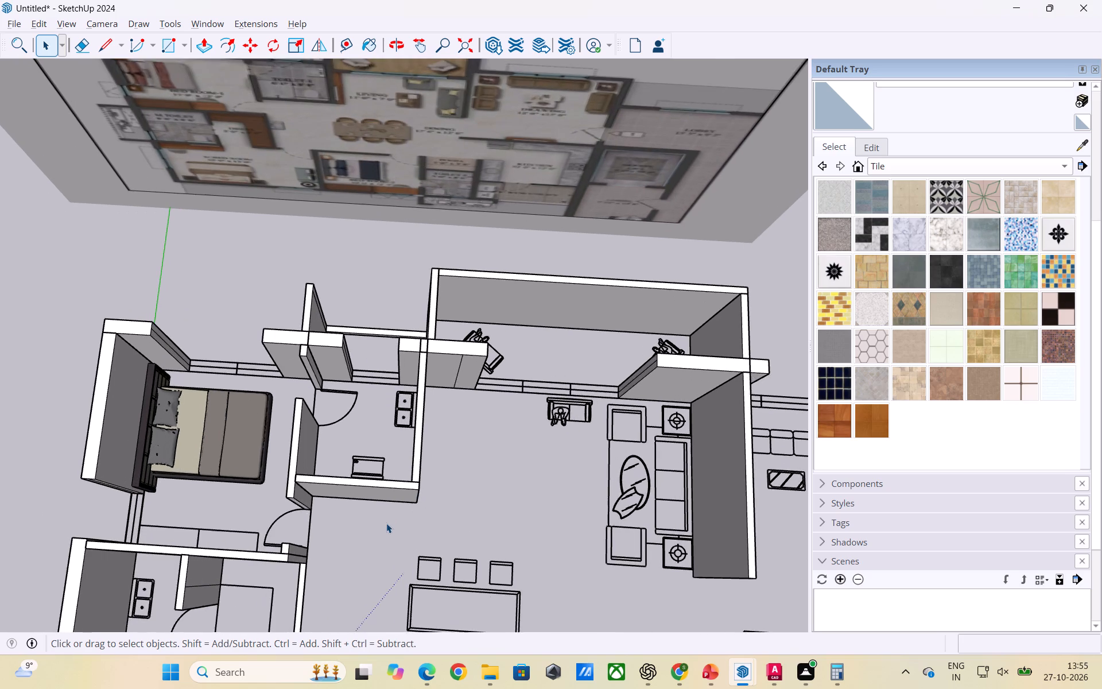
scroll(386, 523, up, 1)
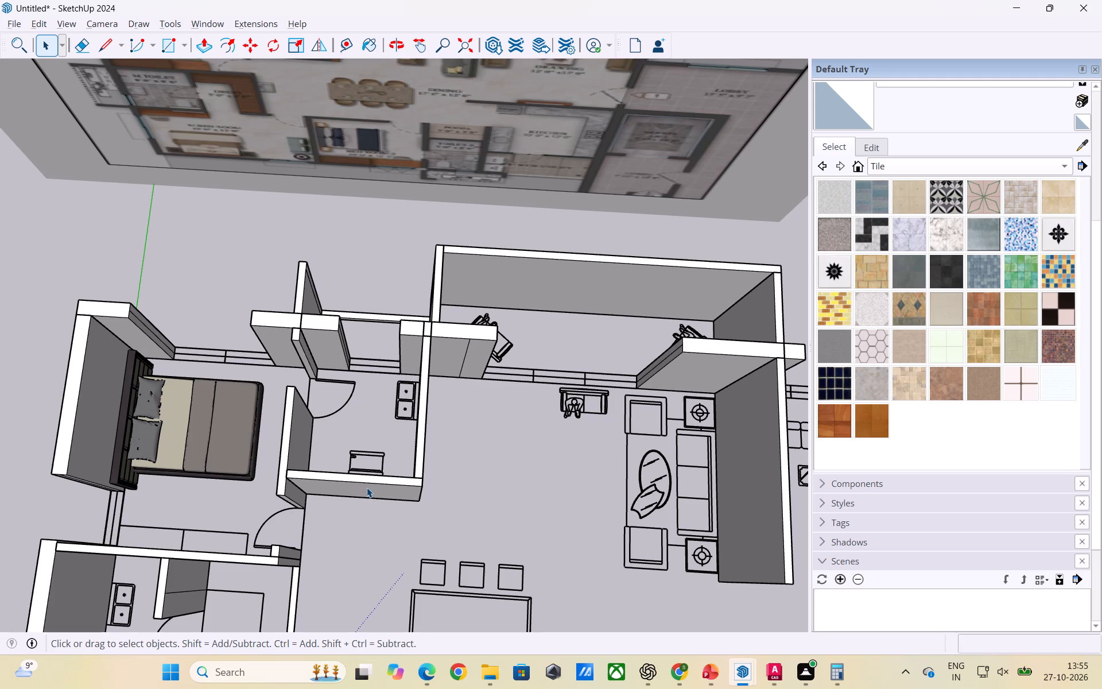
scroll(367, 487, down, 4)
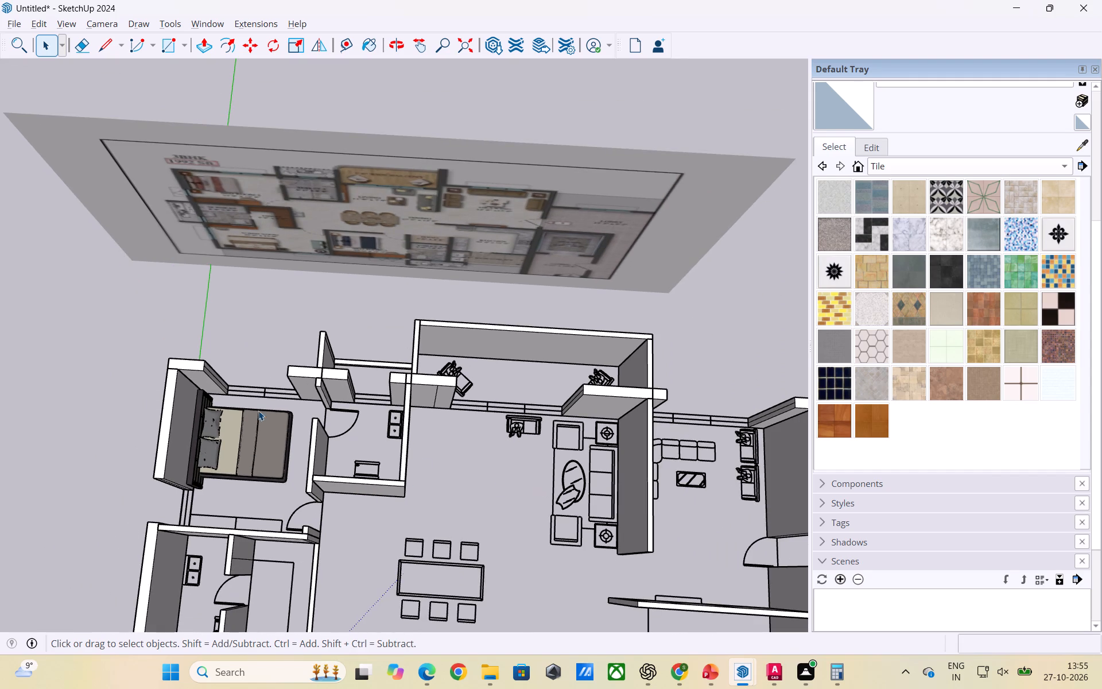
scroll(258, 411, down, 2)
middle_drag(547, 579, 560, 470)
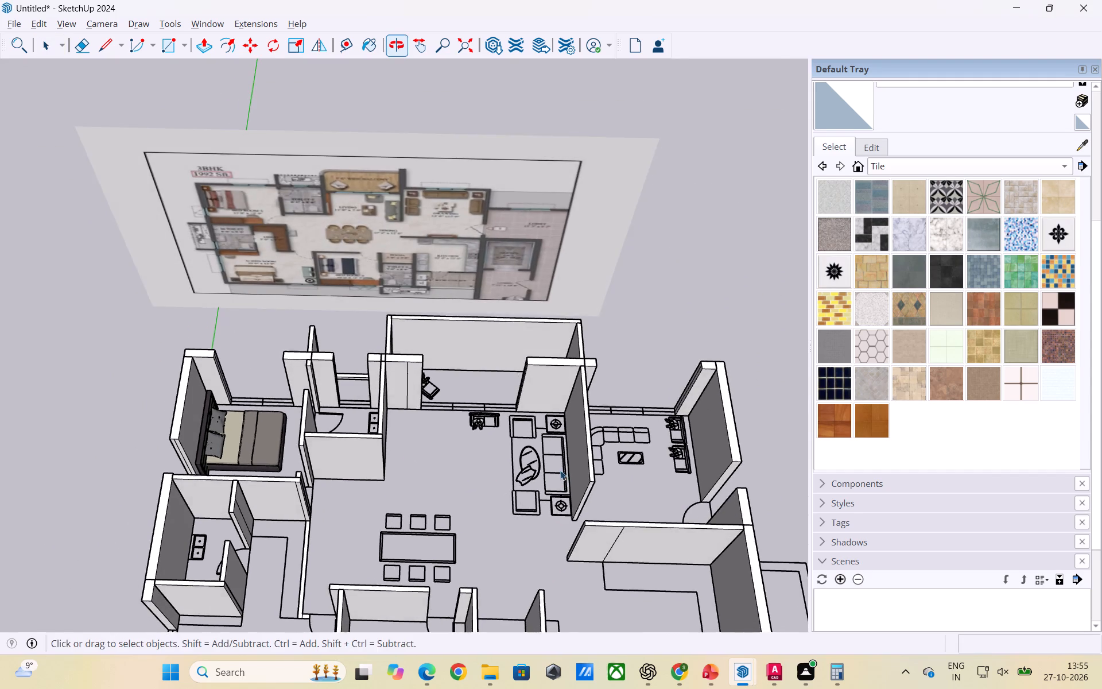
middle_drag(560, 470, 560, 473)
scroll(363, 496, down, 2)
Group the short wall stub face beside the master bedroom door, at the end of the dressing-area wall strip.
middle_drag(425, 541, 218, 572)
scroll(129, 531, up, 3)
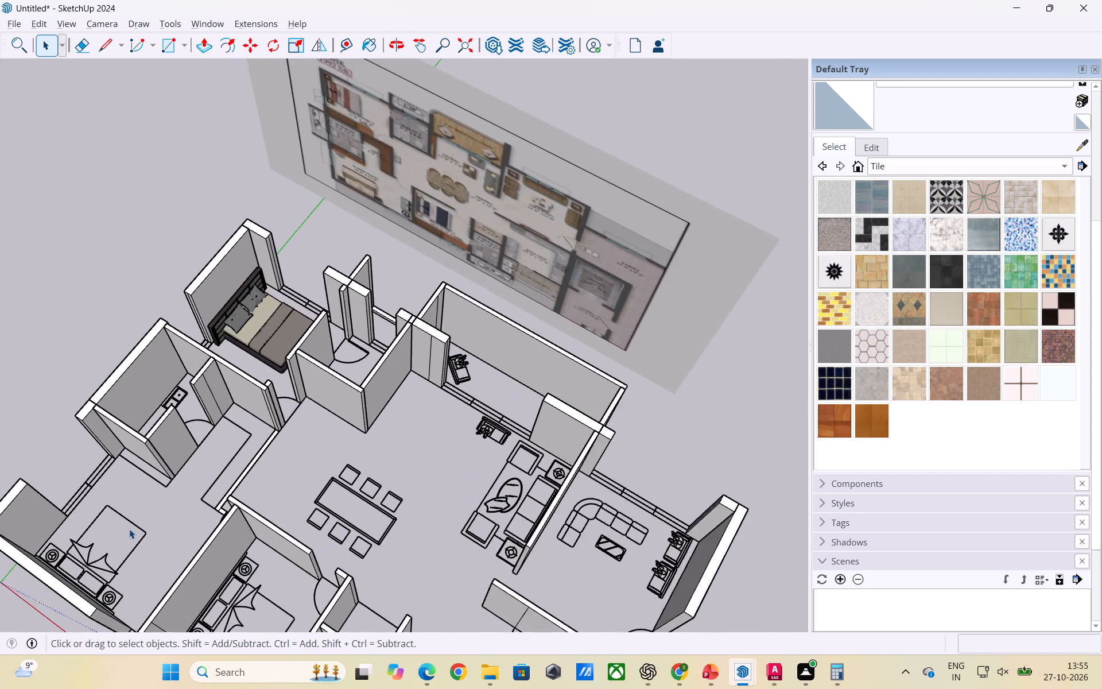
scroll(139, 528, up, 3)
middle_drag(154, 530, 384, 543)
scroll(372, 581, up, 9)
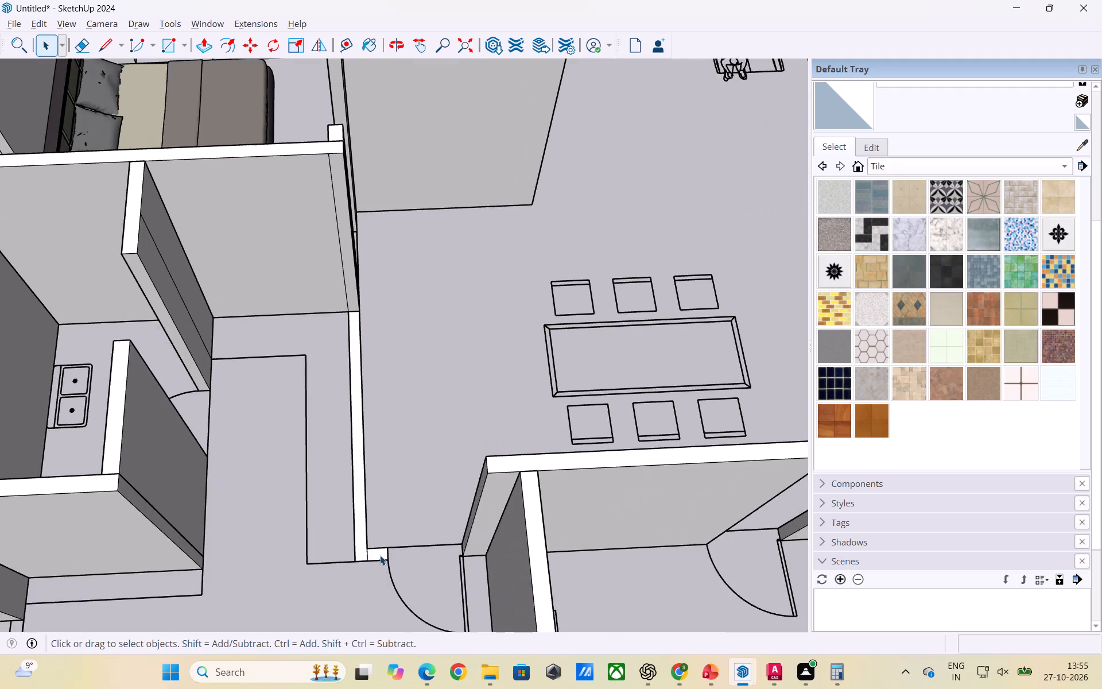
middle_drag(381, 549, 390, 583)
click(387, 566)
double_click(387, 566)
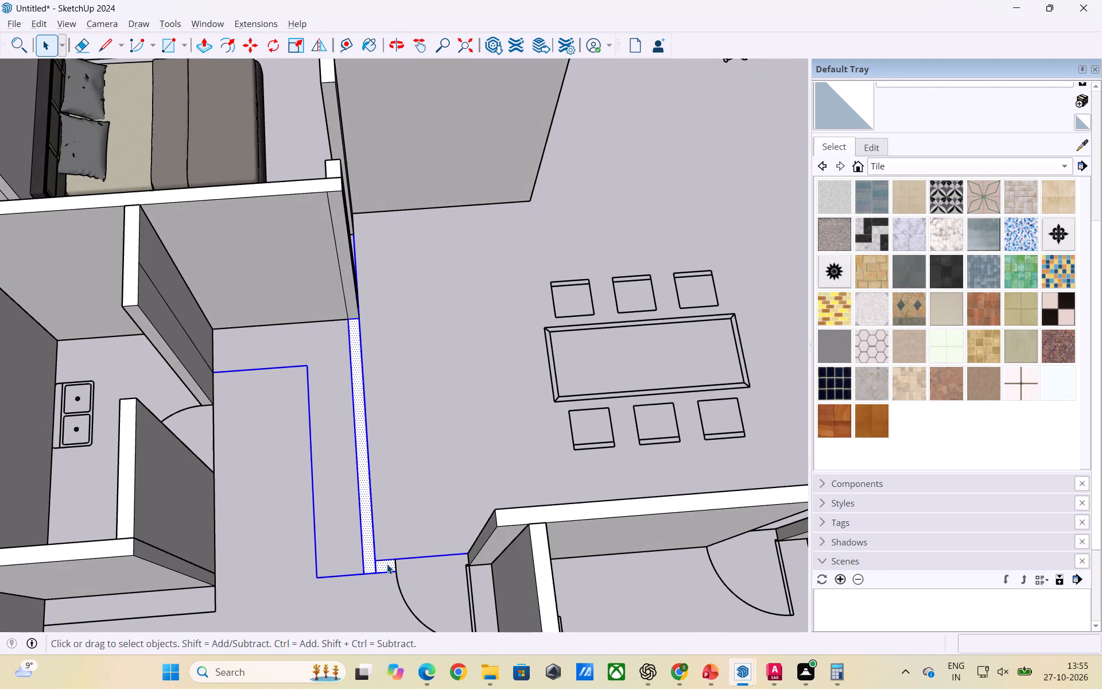
click(387, 564)
click(387, 564)
right_click(387, 564)
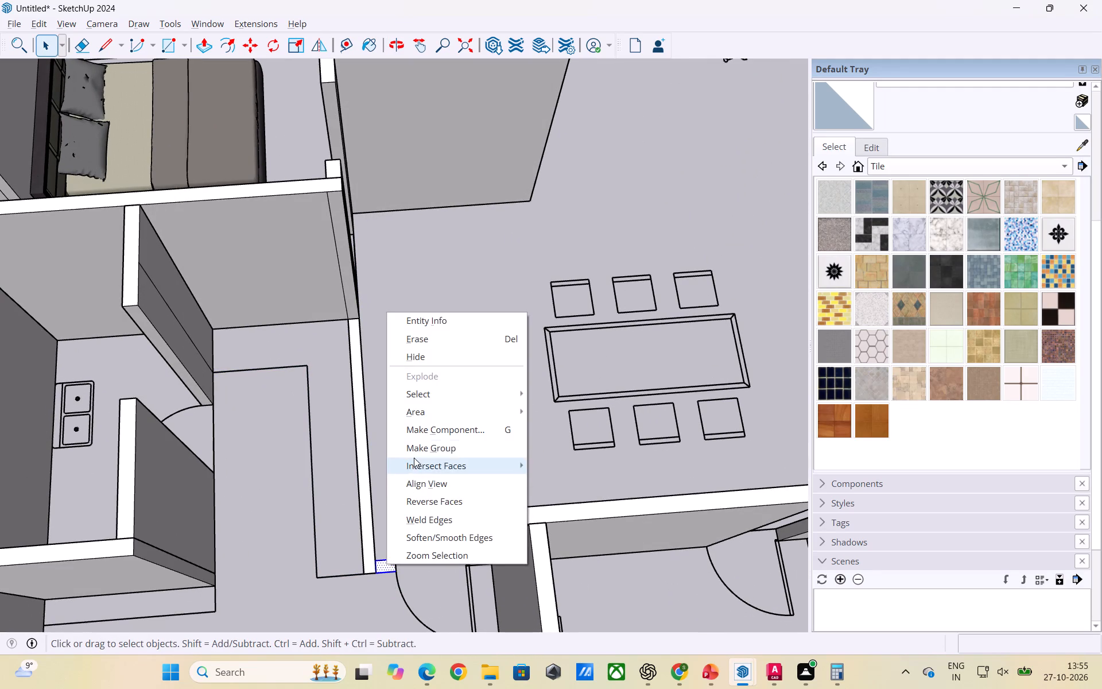
click(417, 451)
click(405, 498)
Group the long wall strip face between the dressing area and the dining area.
double_click(364, 525)
right_click(364, 525)
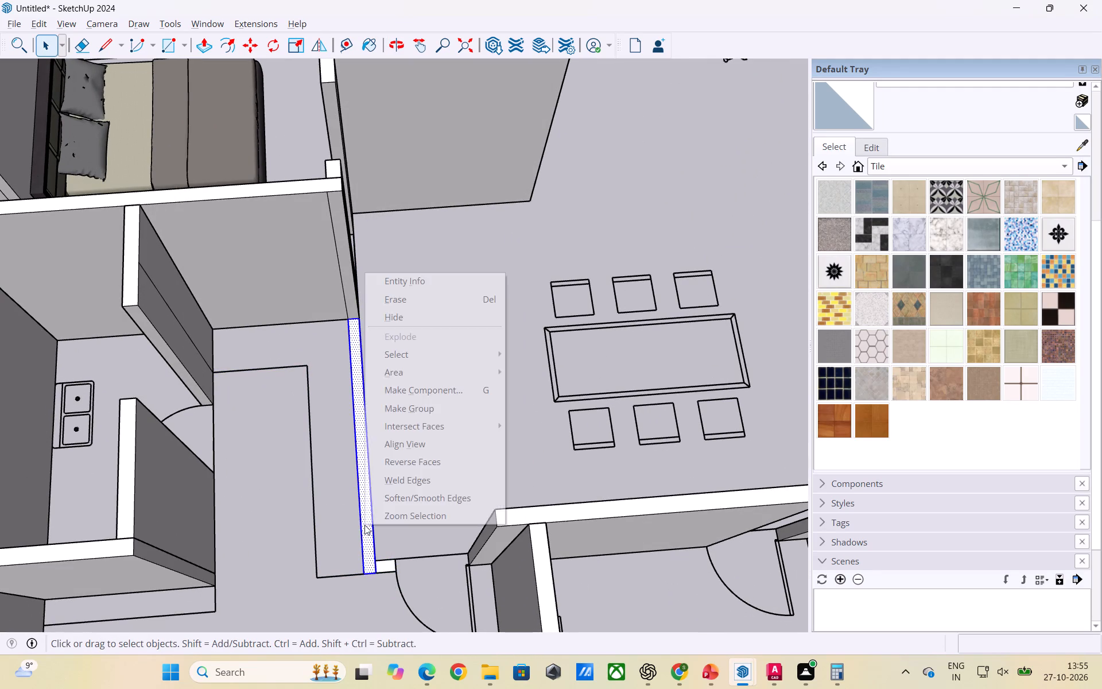
click(417, 411)
click(445, 467)
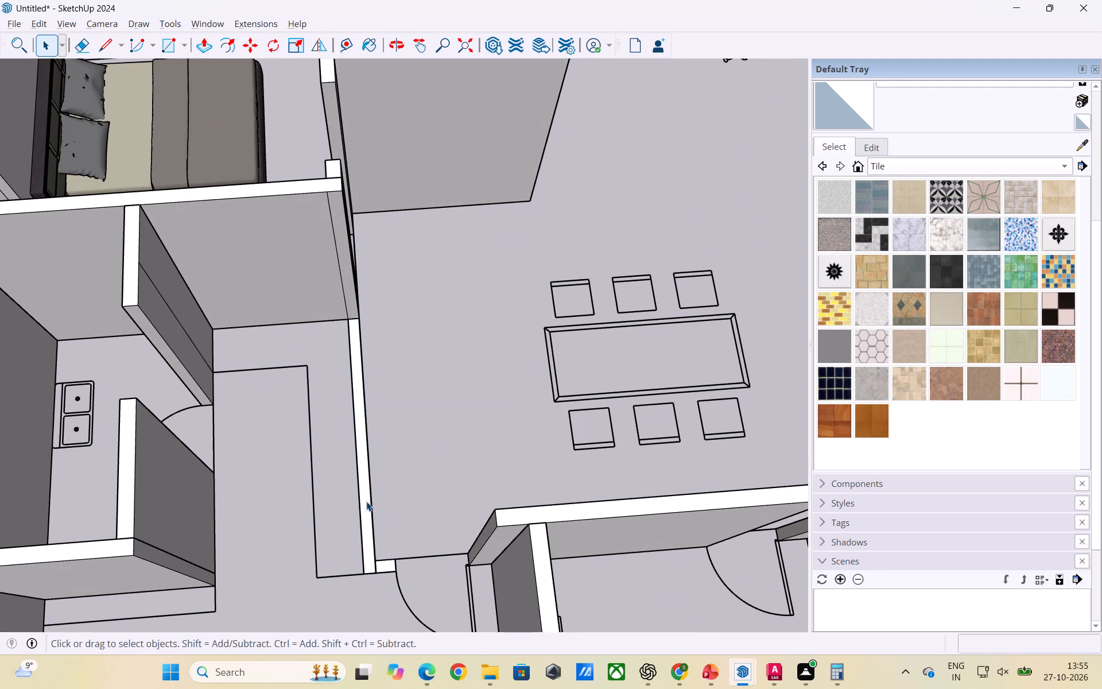
Extrude the grouped long wall strip between the dressing and dining areas up 9'.
double_click(366, 501)
click(366, 501)
key(p)
click(366, 501)
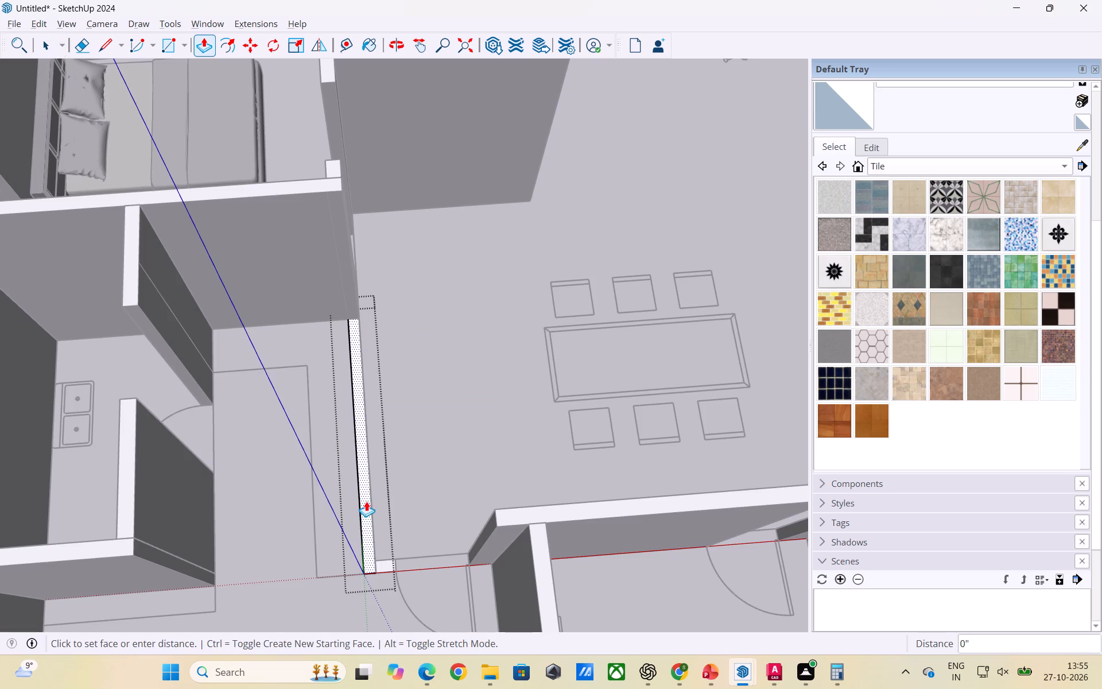
click(527, 506)
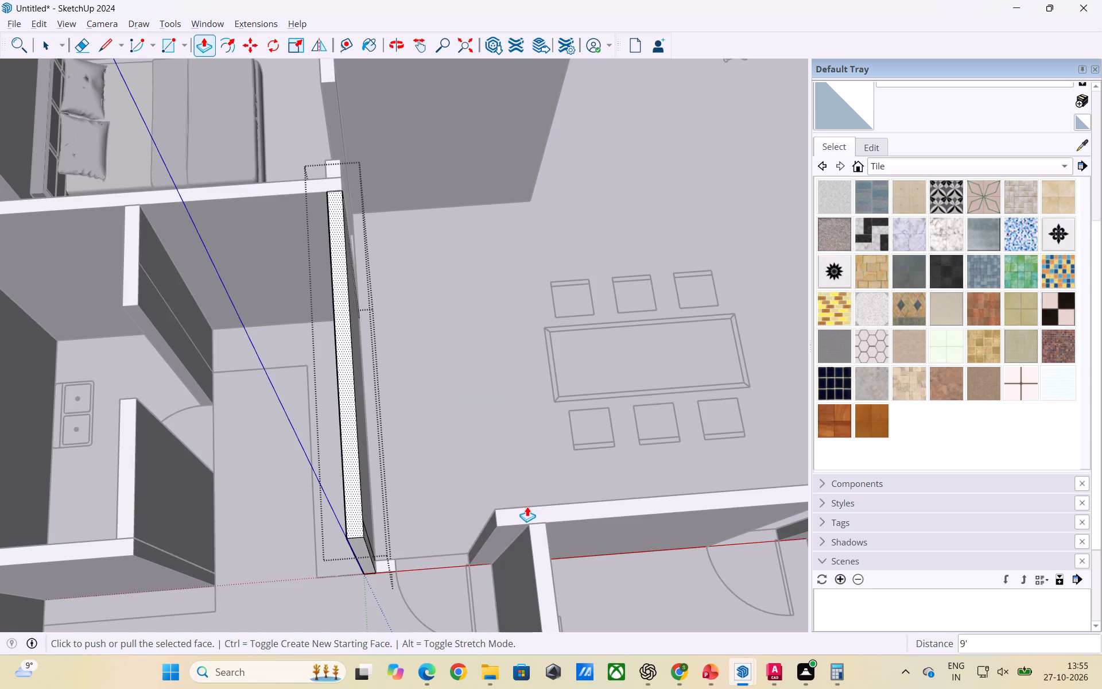
key(space)
click(484, 459)
Extrude the grouped short stub beside the master bedroom door up to the top of the adjoining walls.
scroll(397, 560, up, 2)
double_click(380, 565)
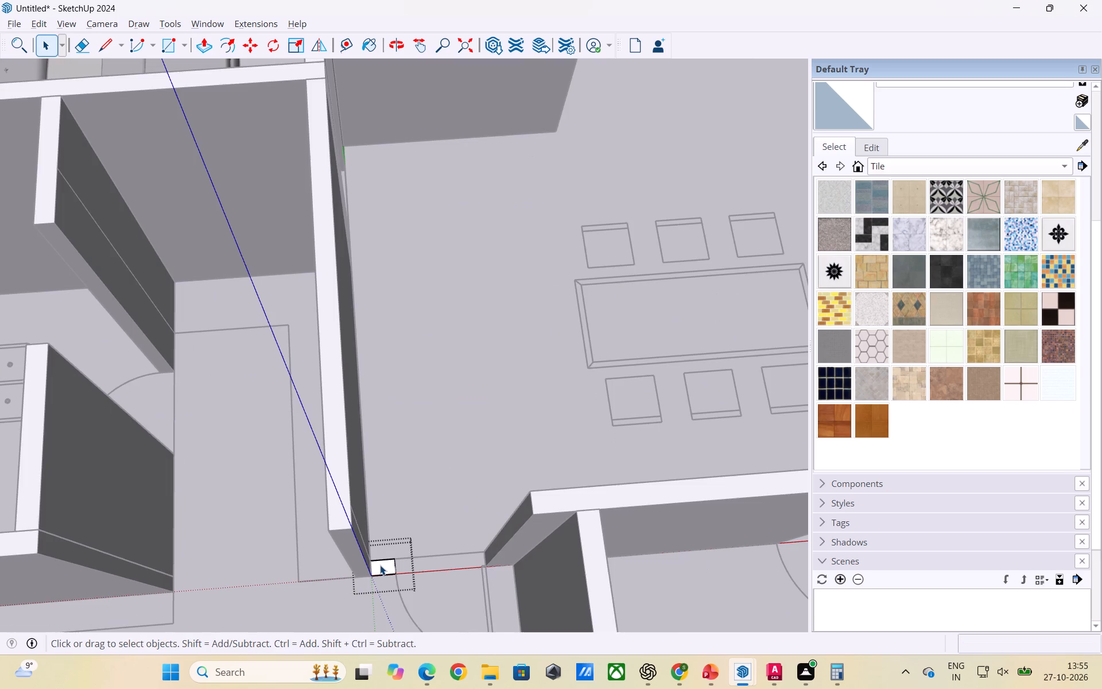
key(p)
click(381, 565)
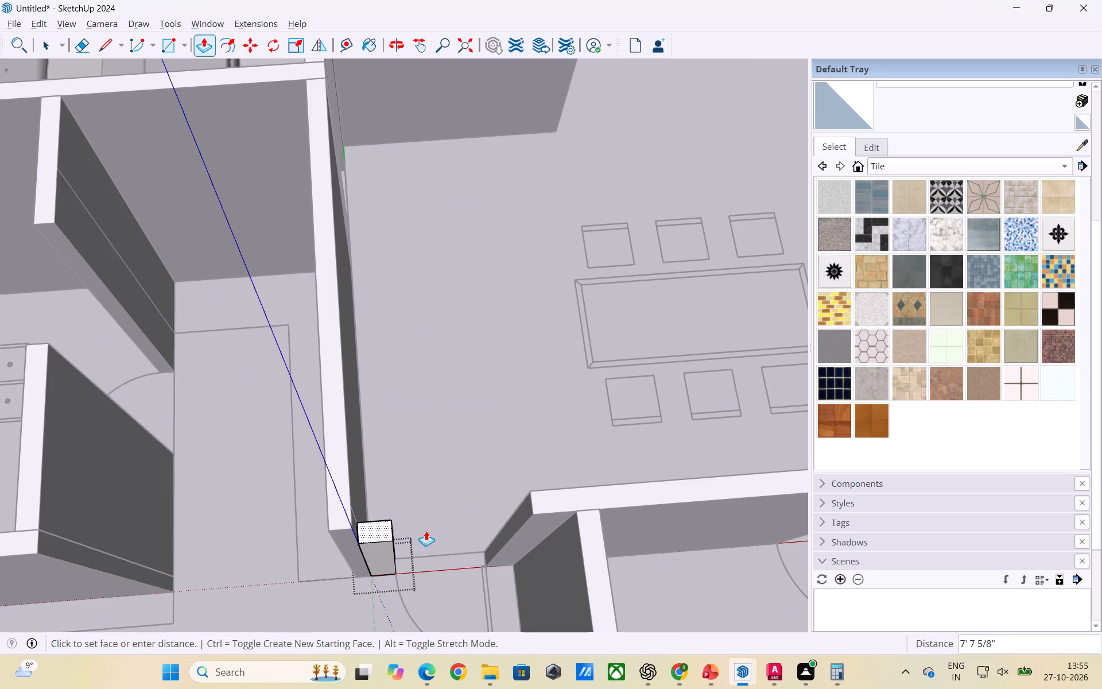
click(565, 499)
key(space)
click(478, 456)
Examine the apartment's walls from several sides for places that still differ from the 3BHK floor plan.
scroll(525, 465, down, 18)
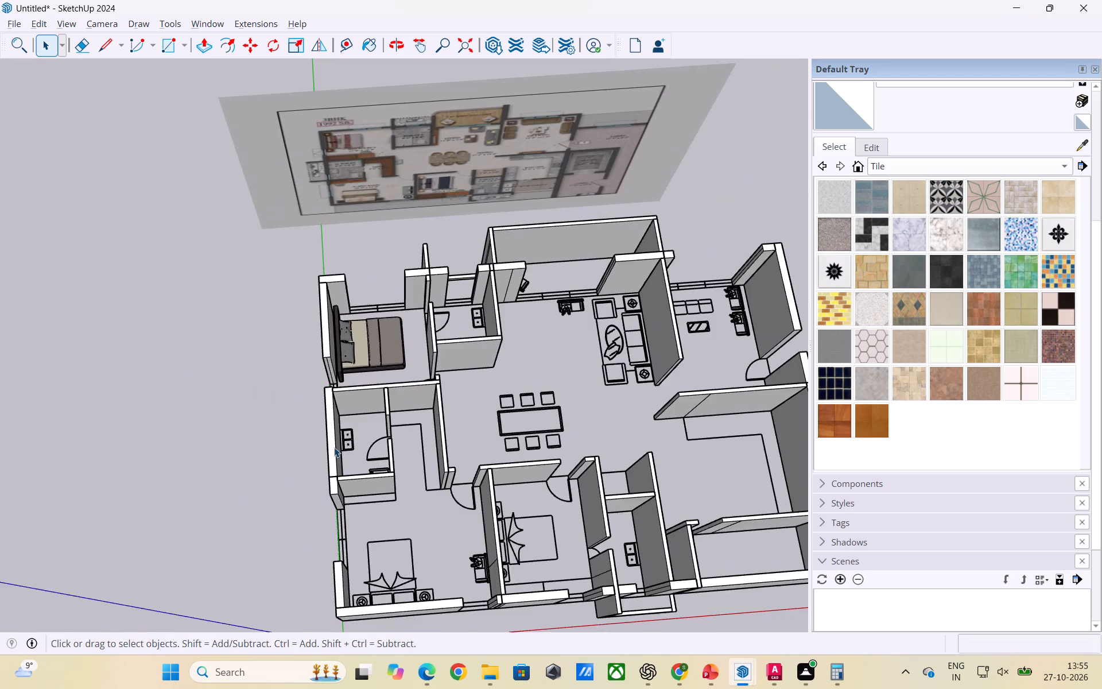
scroll(328, 448, down, 3)
middle_drag(432, 577, 410, 512)
scroll(414, 516, up, 3)
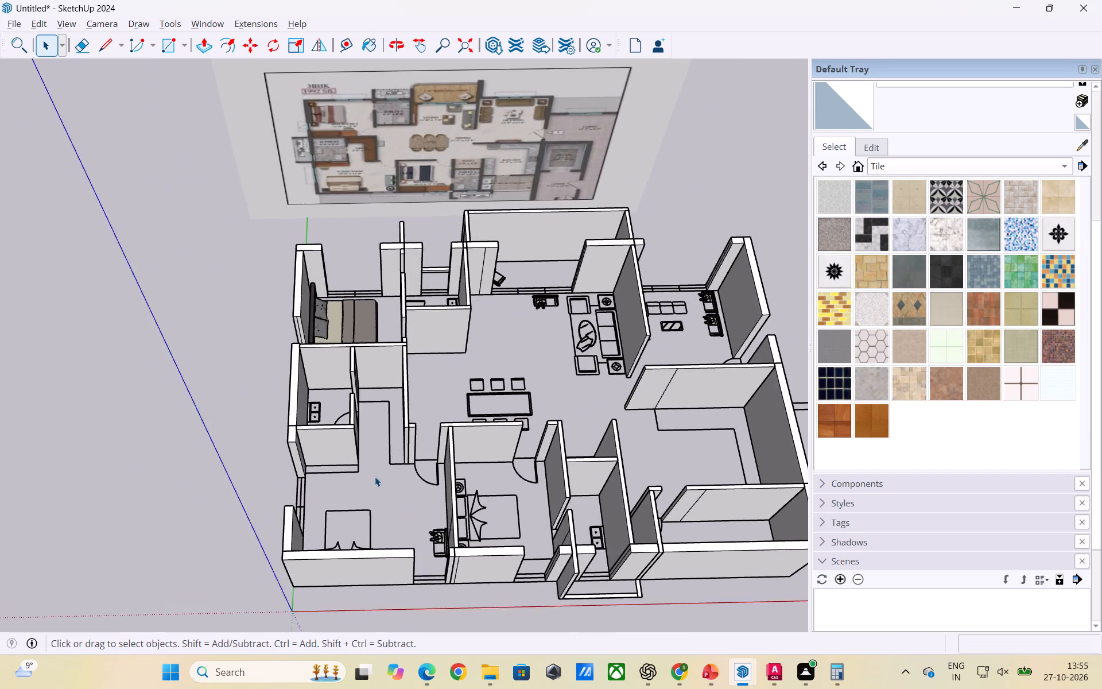
scroll(381, 469, up, 4)
scroll(421, 432, down, 1)
scroll(453, 431, up, 3)
scroll(370, 429, down, 2)
middle_drag(371, 436, 373, 507)
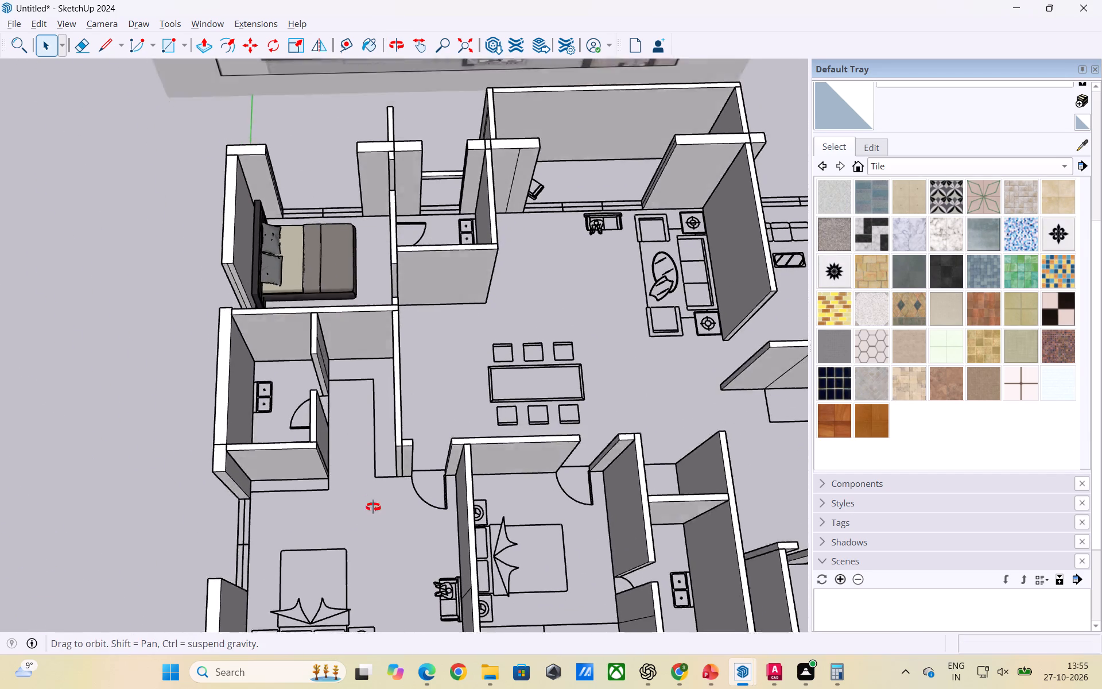
middle_drag(373, 507, 373, 552)
scroll(358, 426, up, 4)
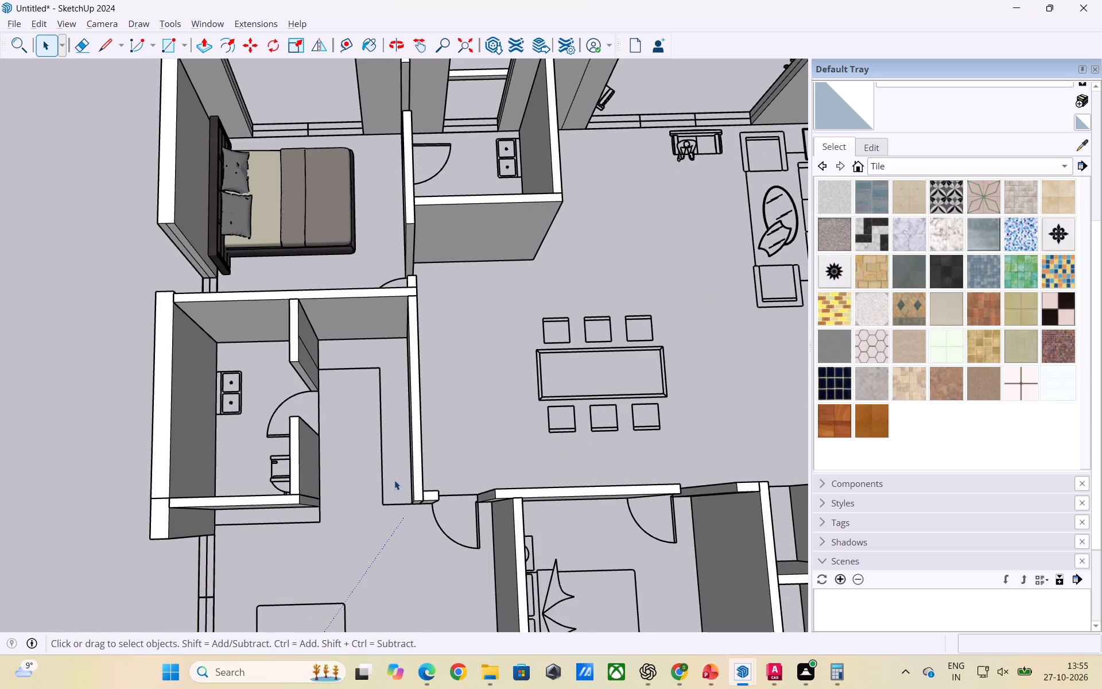
middle_drag(355, 475, 540, 480)
scroll(368, 528, up, 2)
scroll(407, 482, down, 6)
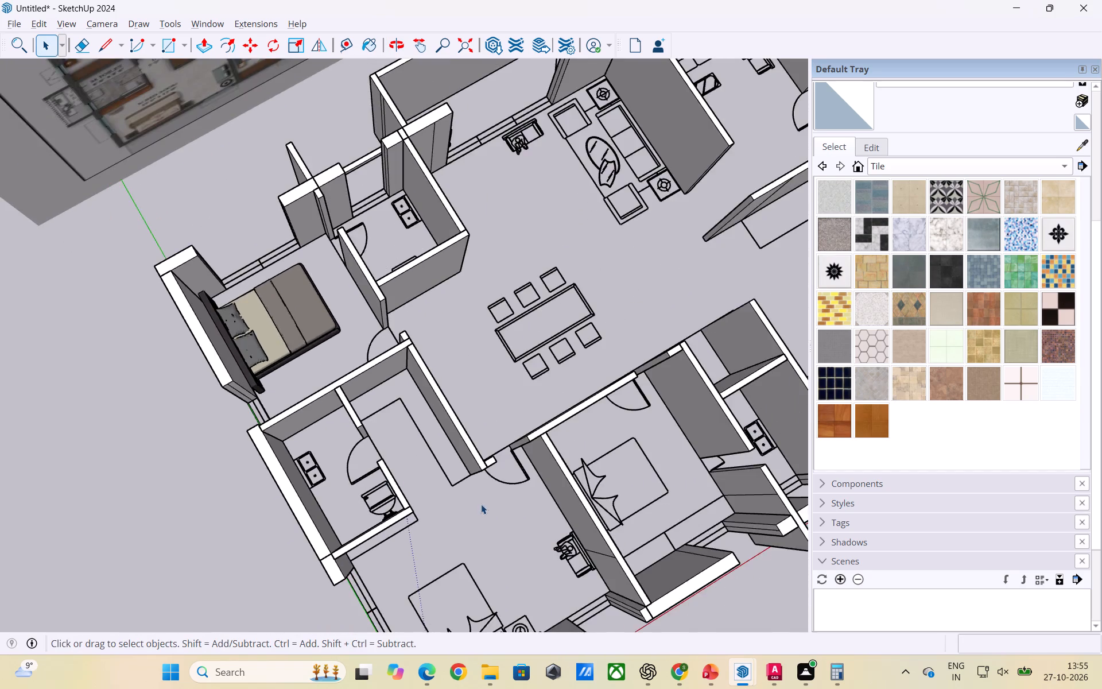
middle_drag(464, 504, 332, 488)
scroll(479, 492, up, 2)
scroll(159, 432, down, 6)
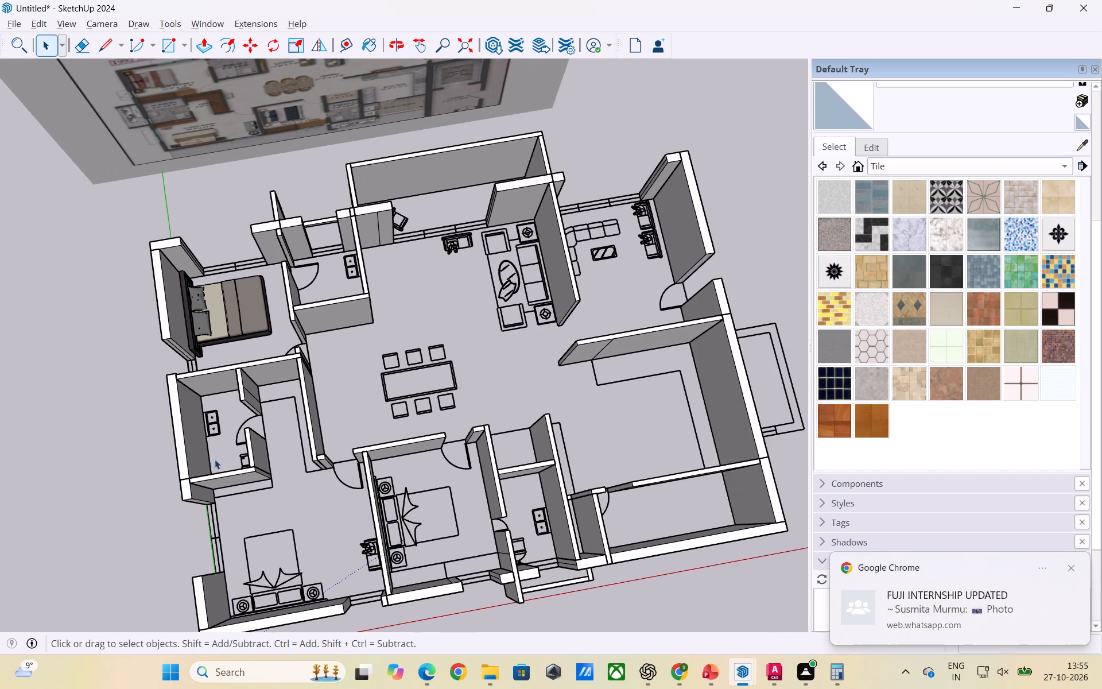
scroll(218, 460, up, 2)
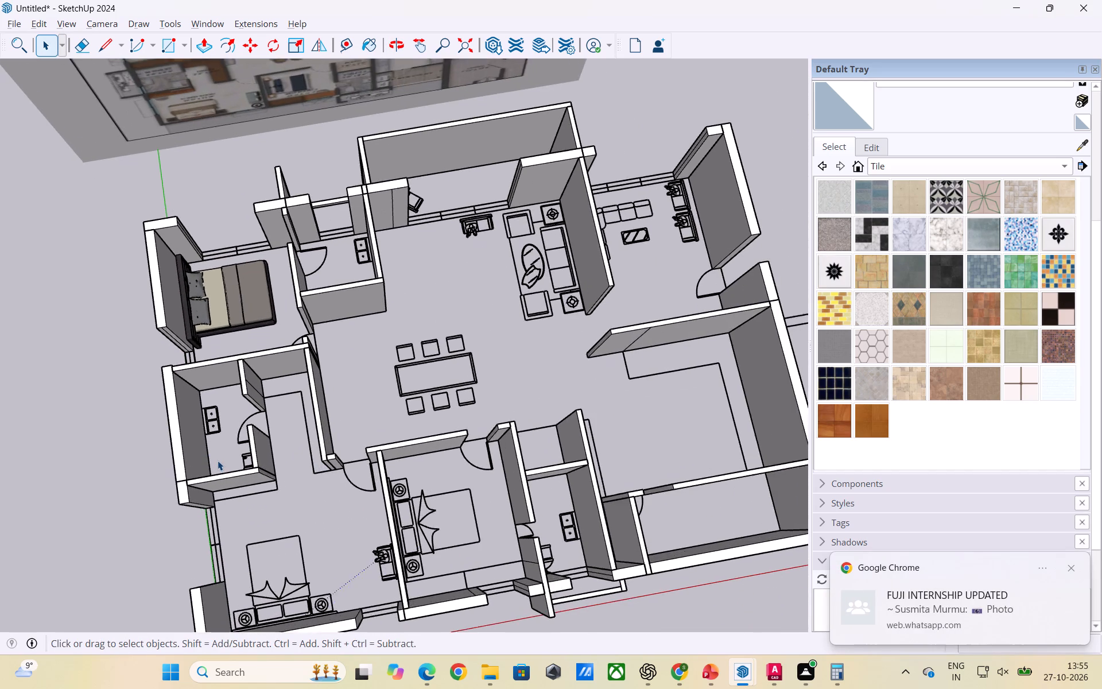
scroll(270, 423, down, 5)
middle_drag(403, 549, 370, 430)
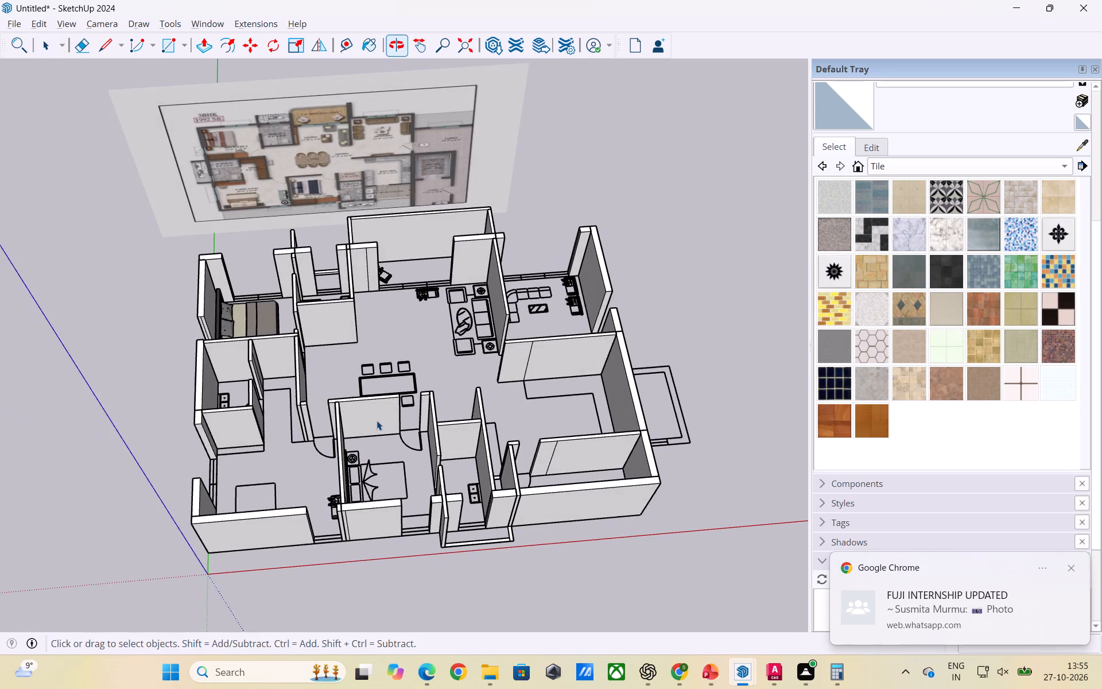
scroll(496, 472, up, 3)
middle_drag(521, 470, 441, 531)
scroll(452, 494, up, 2)
scroll(440, 501, down, 3)
middle_drag(481, 511, 486, 511)
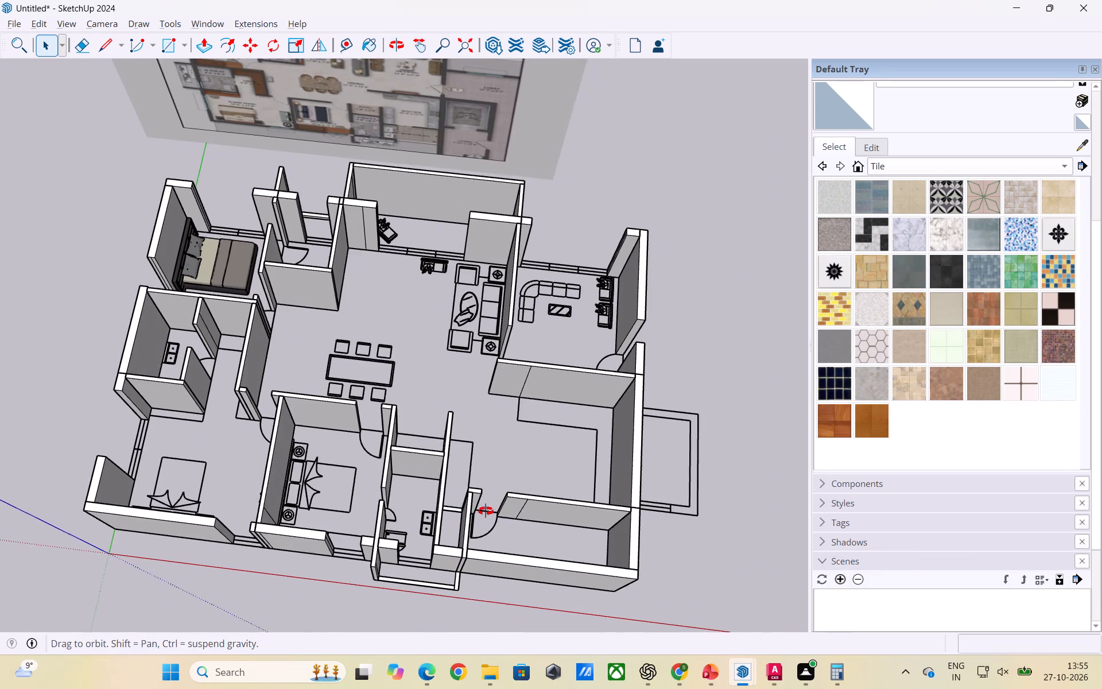
middle_drag(486, 511, 537, 505)
scroll(460, 532, down, 2)
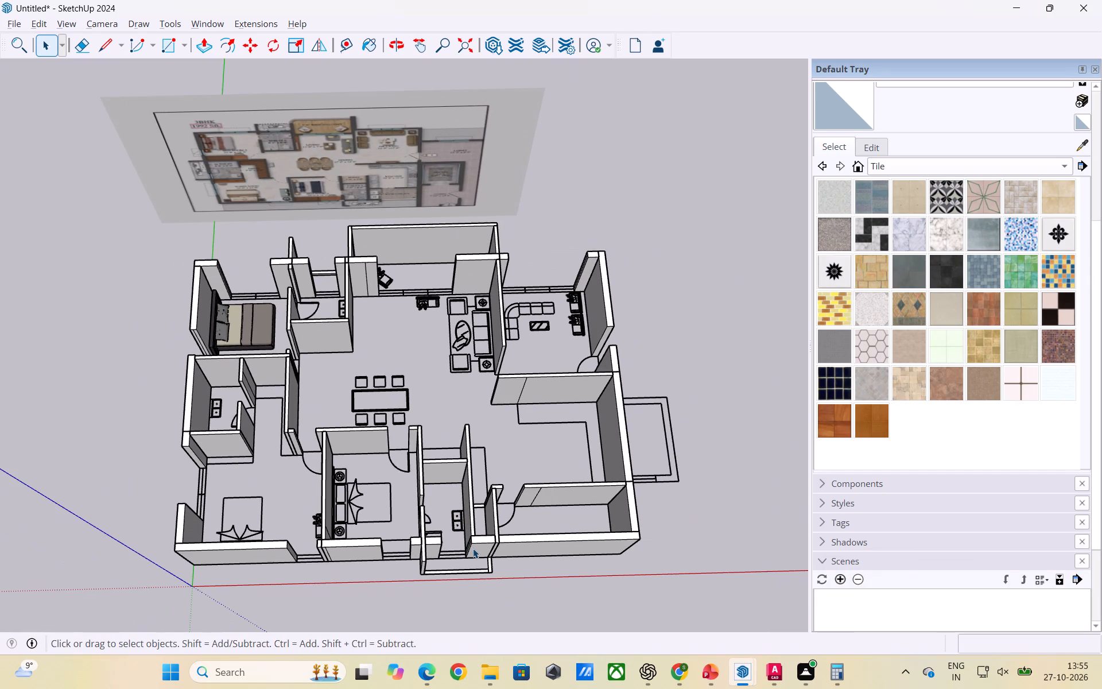
scroll(318, 169, up, 2)
scroll(399, 189, up, 1)
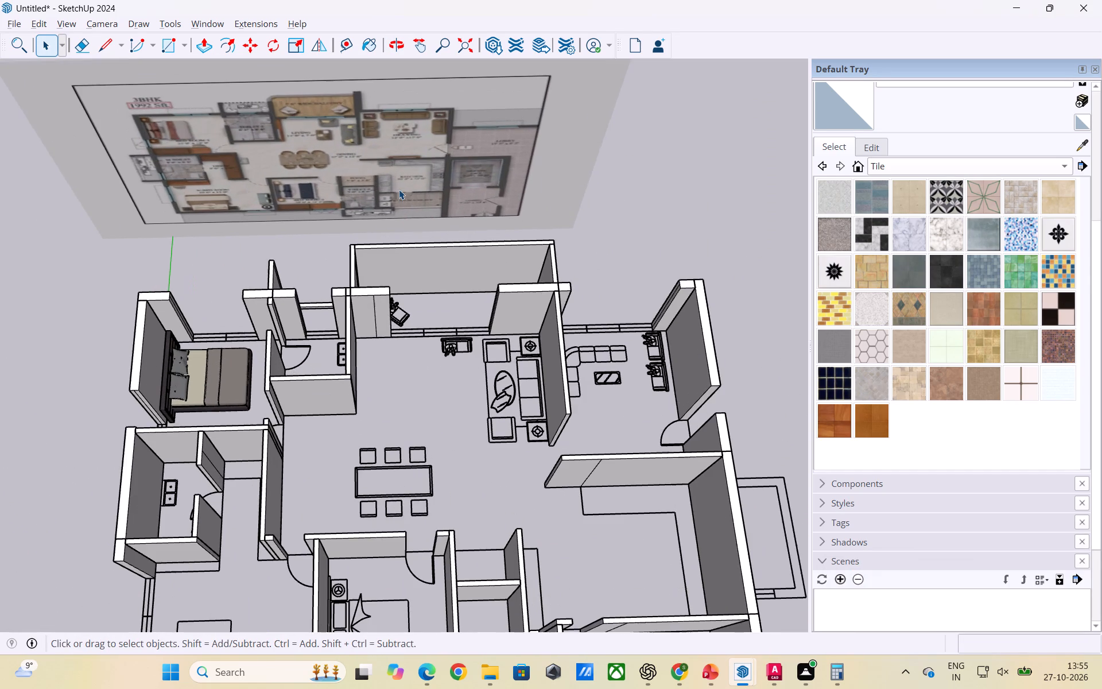
Examine the floor-plan image around the Pooja, Toilet-2, kitchen and utility, and compare it with the modelled layout.
middle_drag(401, 195, 397, 146)
scroll(396, 195, up, 14)
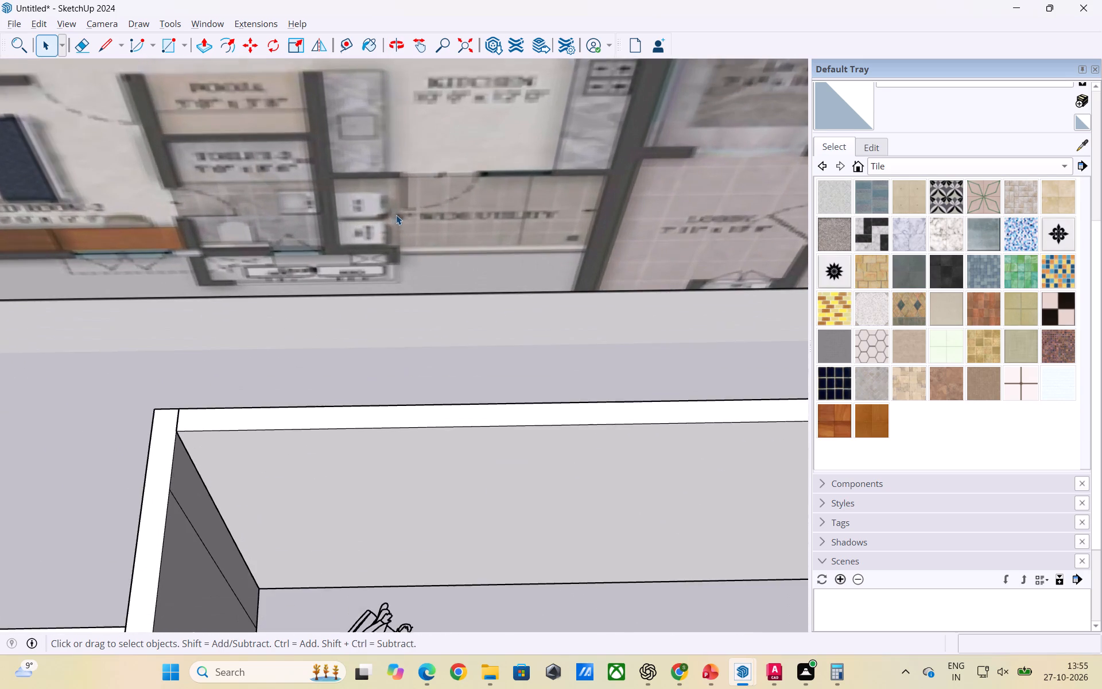
middle_drag(396, 219, 402, 141)
scroll(397, 172, down, 3)
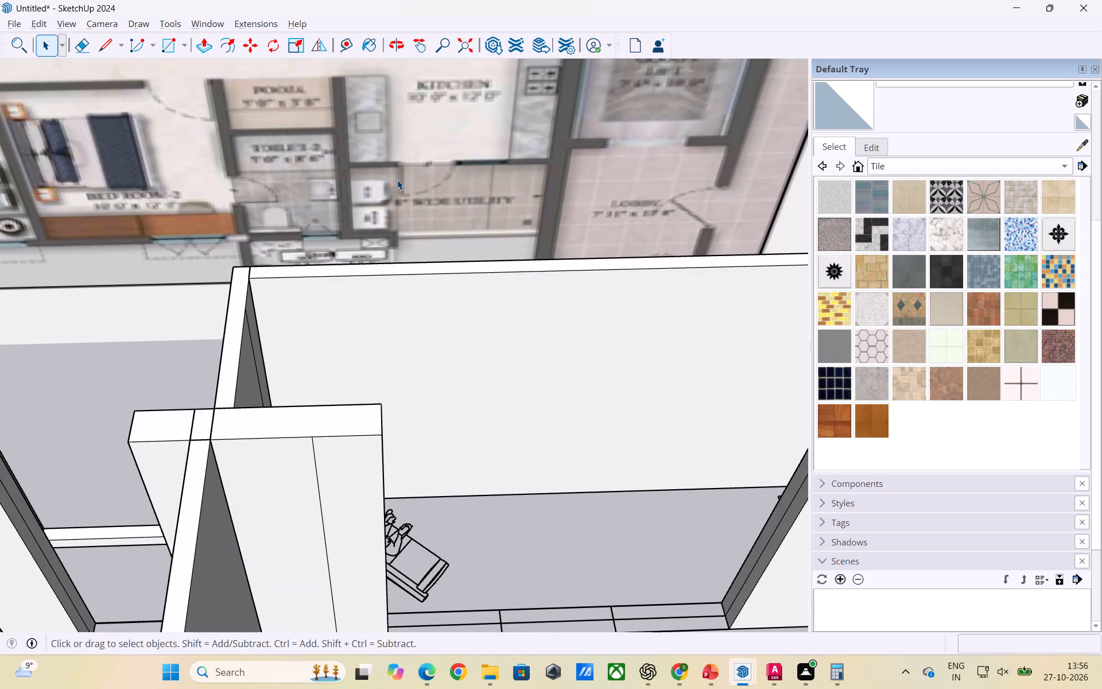
scroll(338, 119, up, 16)
middle_drag(353, 300, 356, 290)
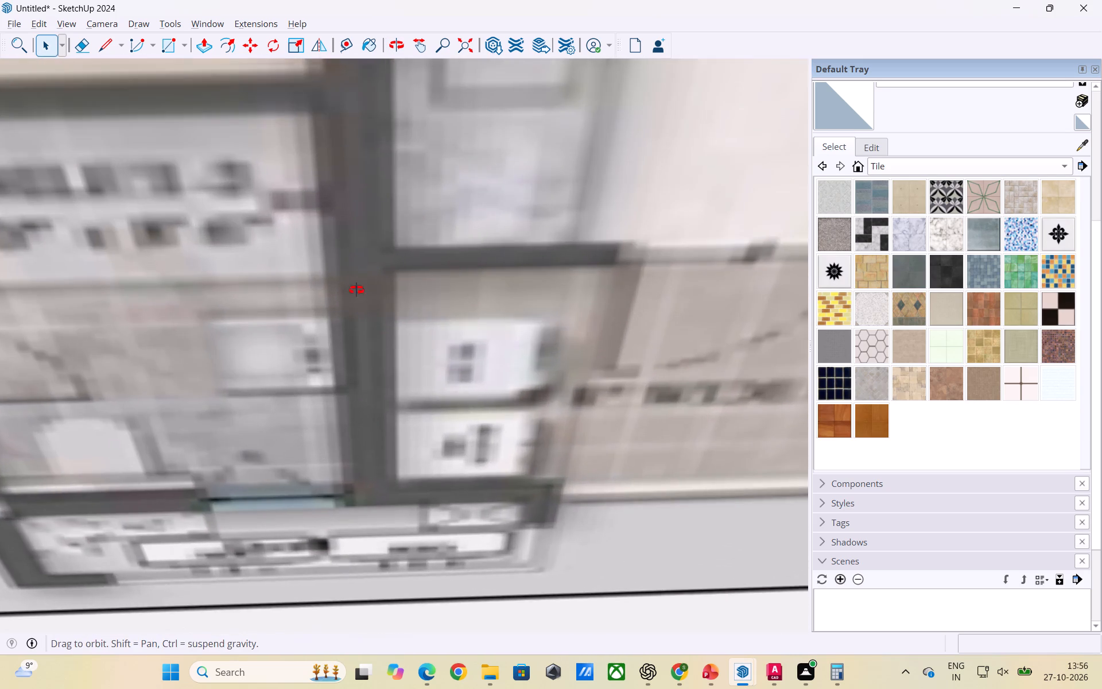
middle_drag(356, 290, 582, 143)
scroll(242, 245, down, 8)
middle_drag(298, 402, 199, 260)
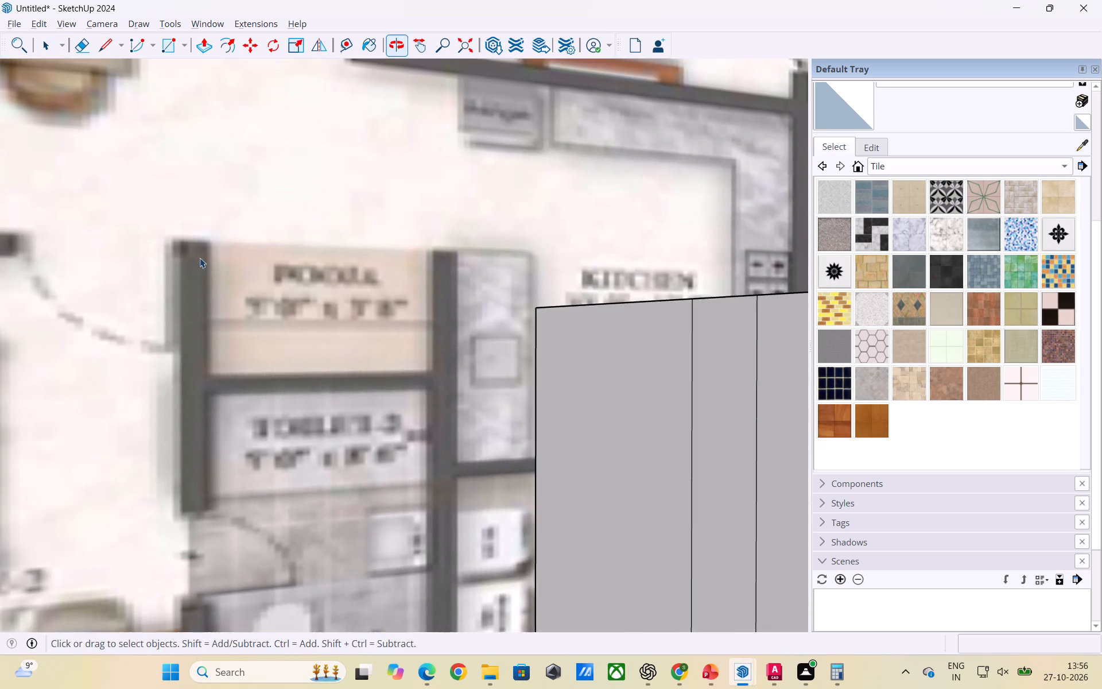
scroll(267, 249, down, 3)
scroll(412, 376, down, 3)
scroll(298, 235, down, 11)
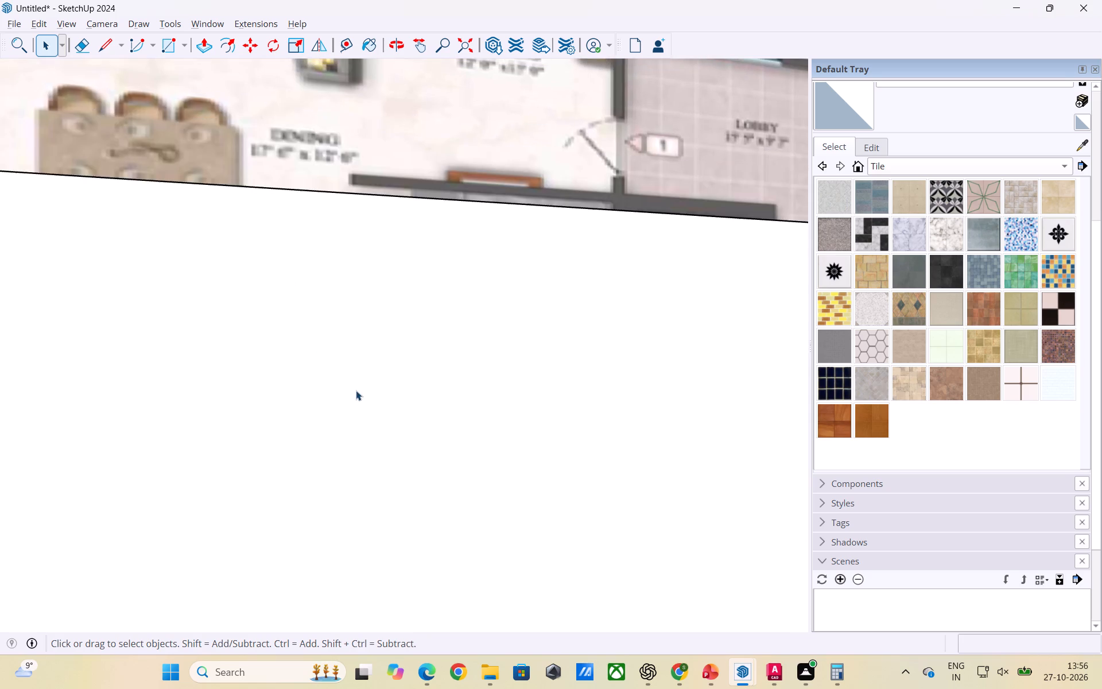
scroll(356, 390, down, 12)
scroll(333, 370, down, 17)
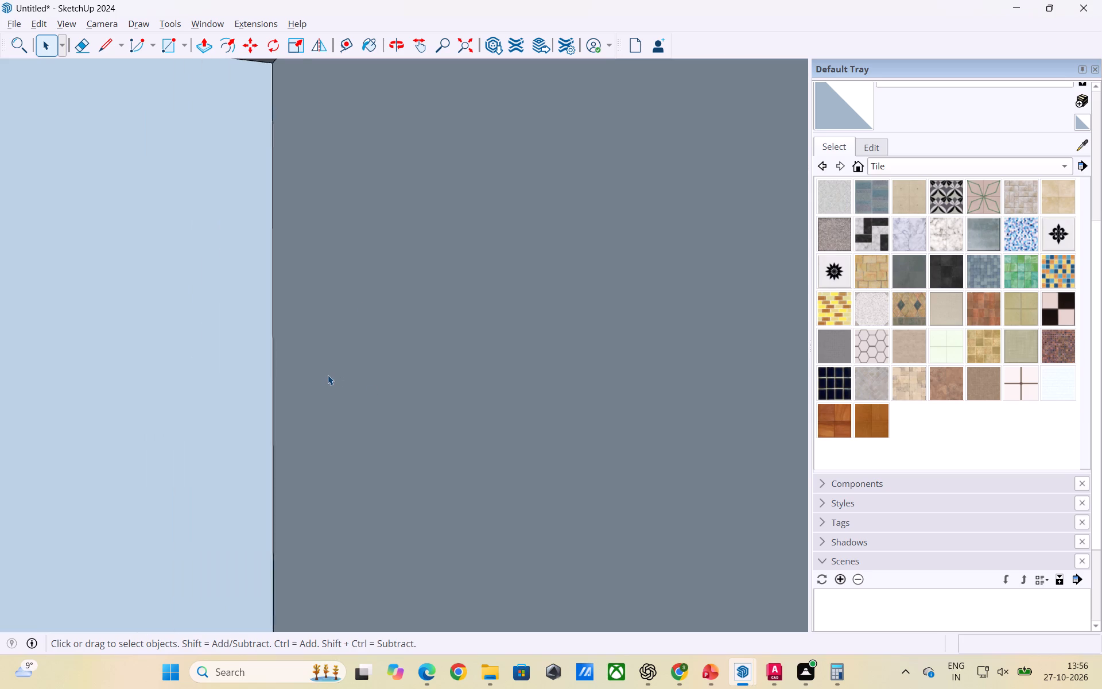
scroll(328, 375, down, 7)
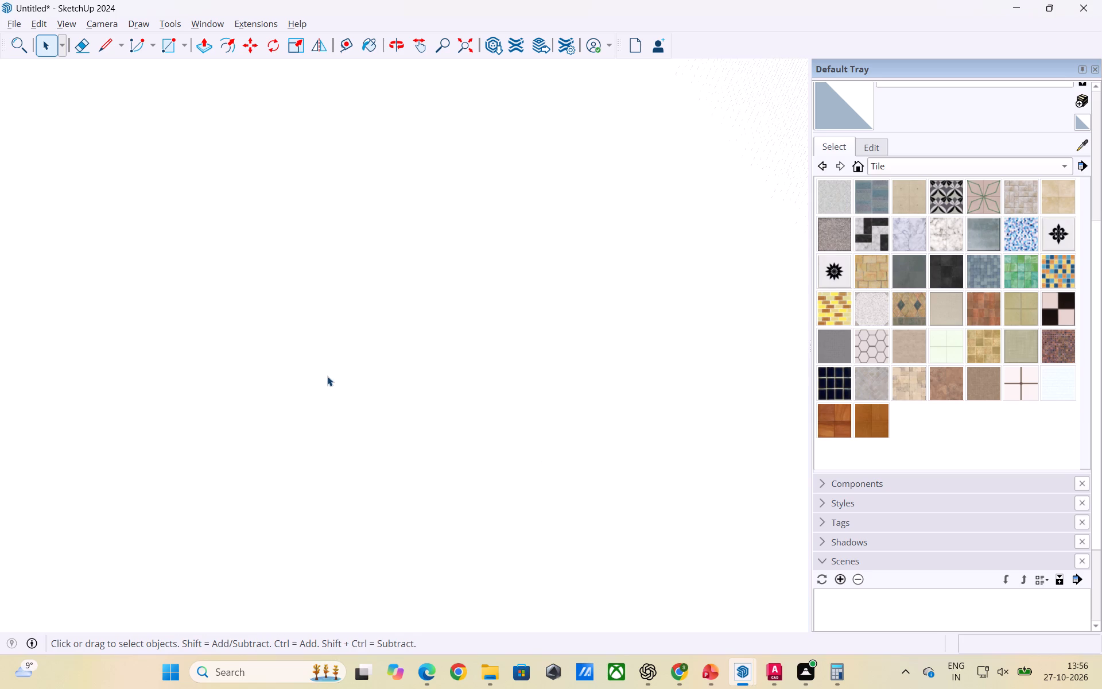
scroll(327, 376, down, 6)
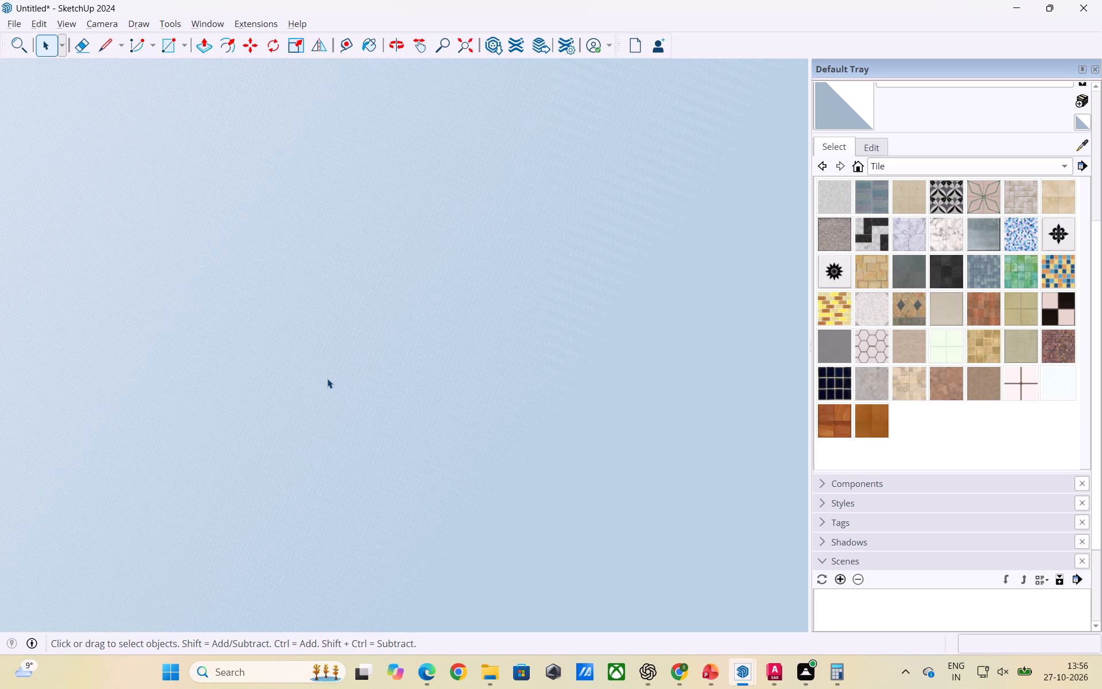
scroll(327, 378, down, 18)
scroll(503, 362, down, 3)
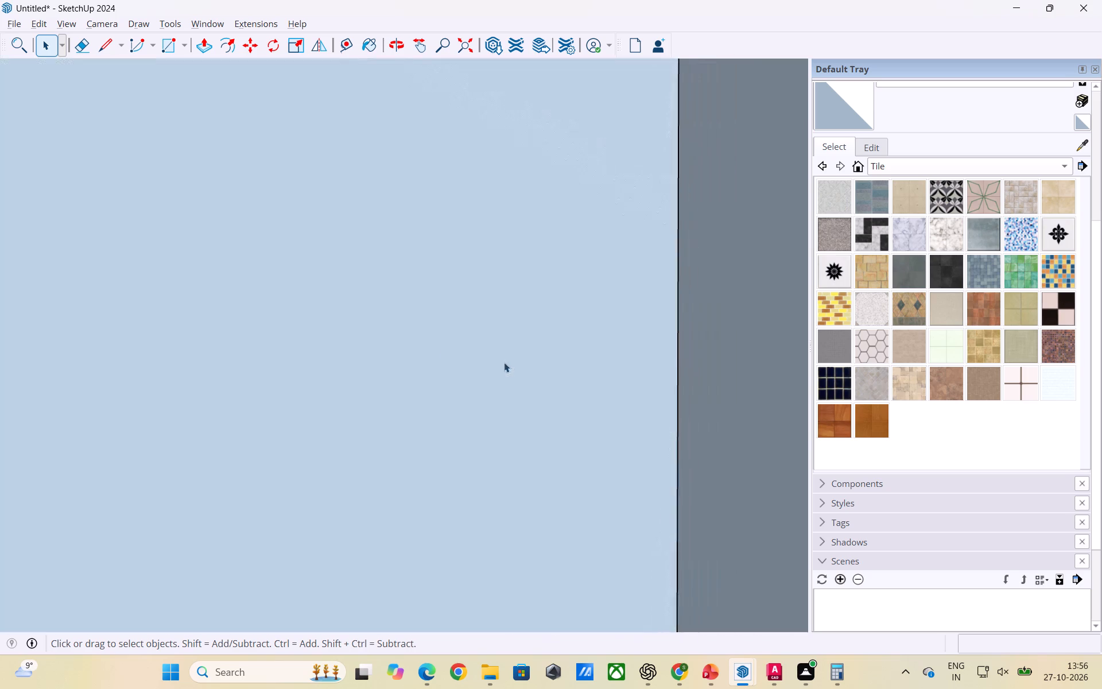
scroll(504, 362, down, 19)
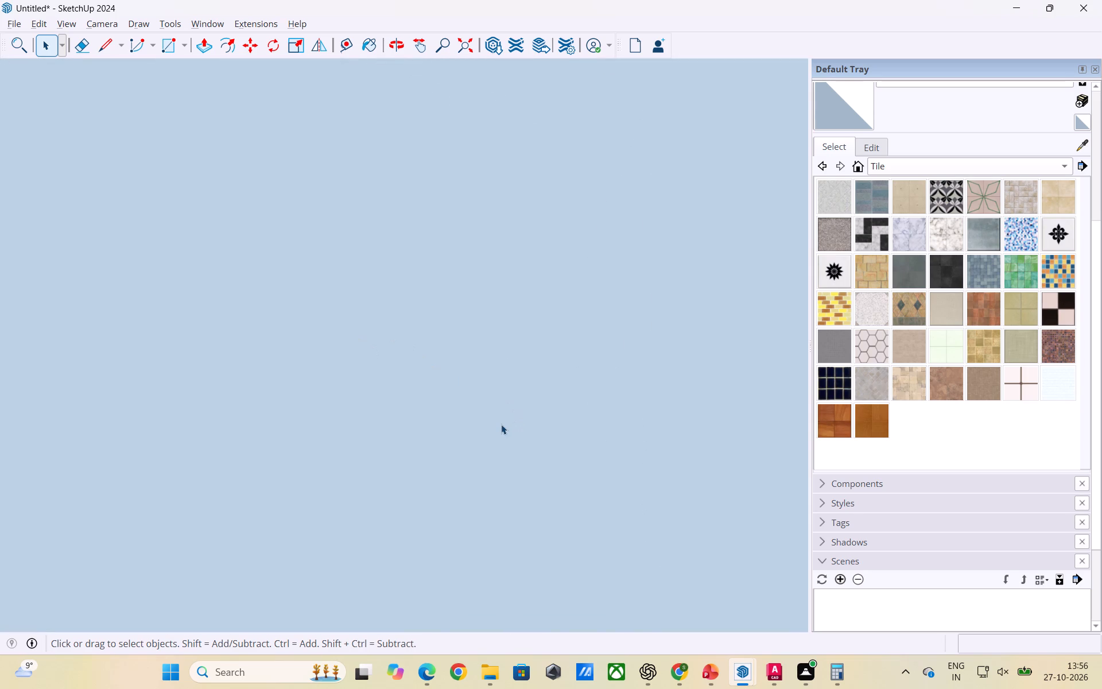
scroll(501, 424, down, 2)
scroll(521, 445, down, 20)
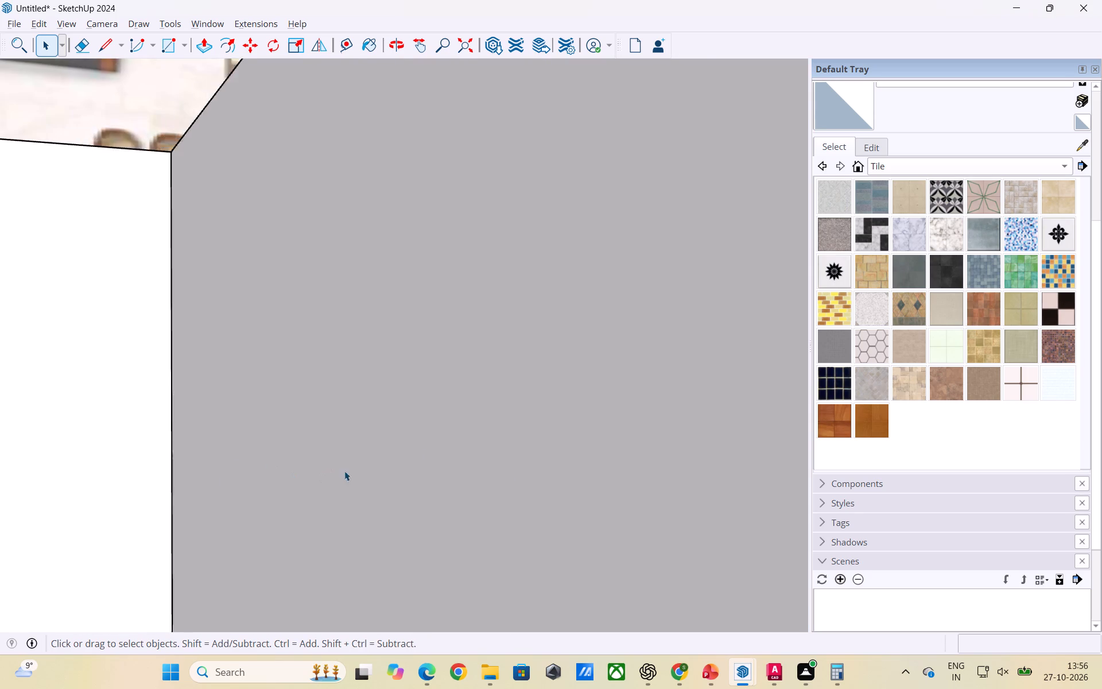
scroll(344, 471, down, 20)
scroll(344, 471, down, 5)
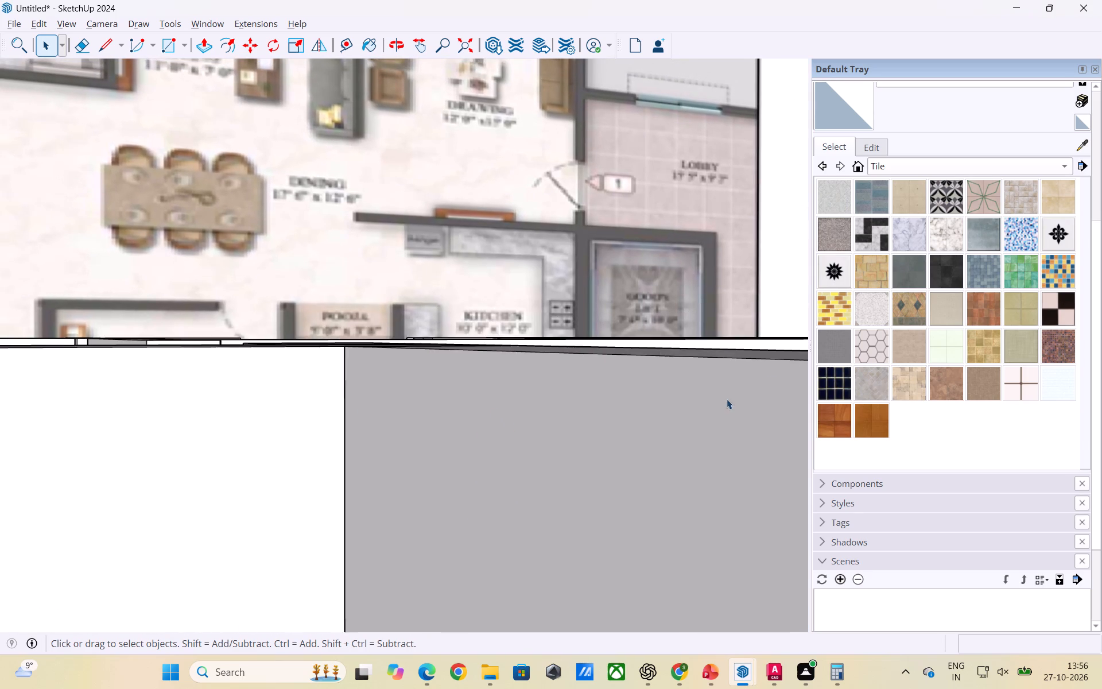
scroll(727, 399, down, 7)
scroll(493, 394, up, 1)
scroll(530, 419, down, 8)
scroll(530, 397, up, 1)
scroll(631, 412, down, 4)
middle_drag(604, 406, 451, 535)
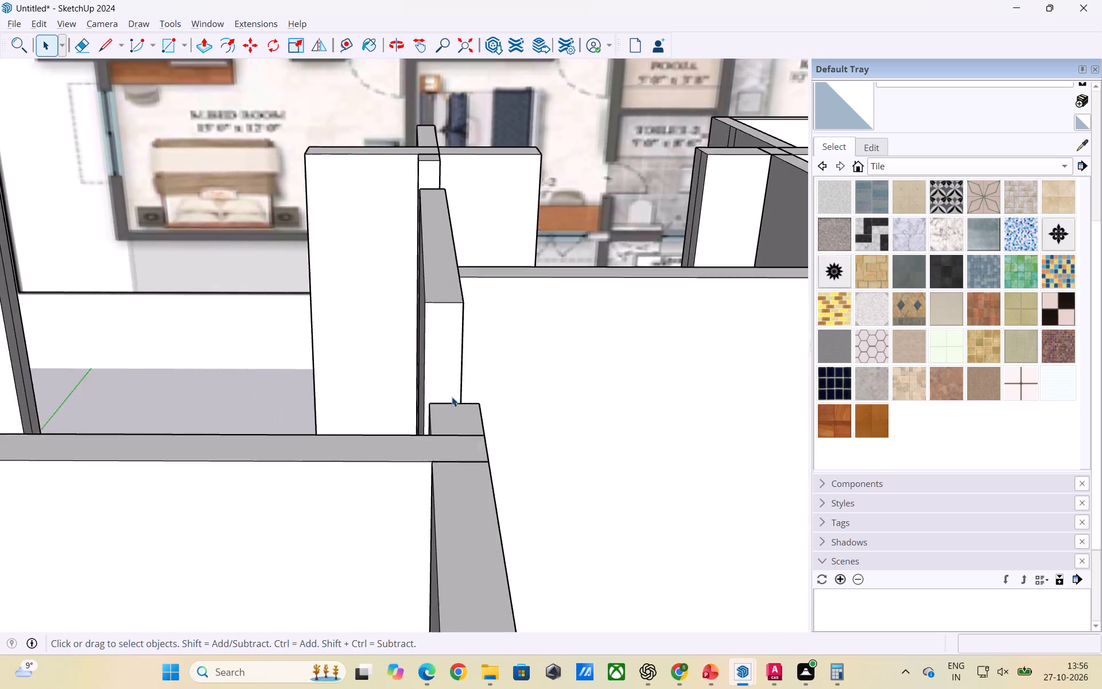
scroll(461, 381, down, 20)
scroll(461, 381, down, 1)
middle_drag(495, 400, 494, 528)
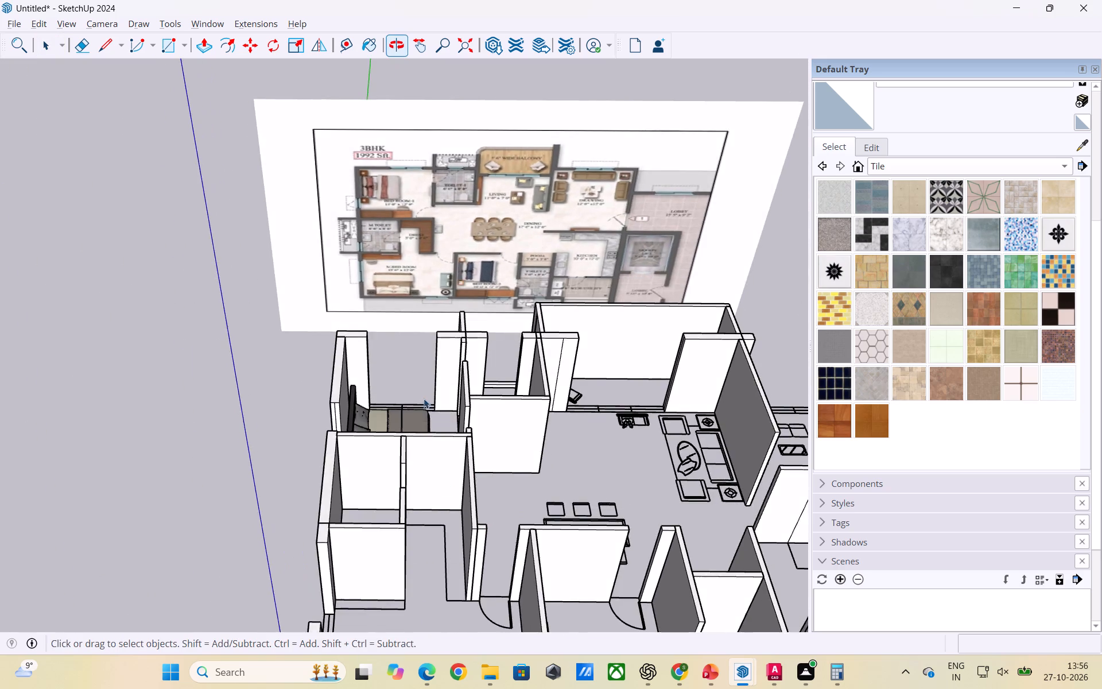
Examine the apartment model from several sides against the floor-plan image, particularly the bedroom with the modelled bed, its neighbouring toilet and the balcony.
scroll(424, 392, down, 8)
scroll(437, 328, down, 3)
scroll(451, 404, down, 2)
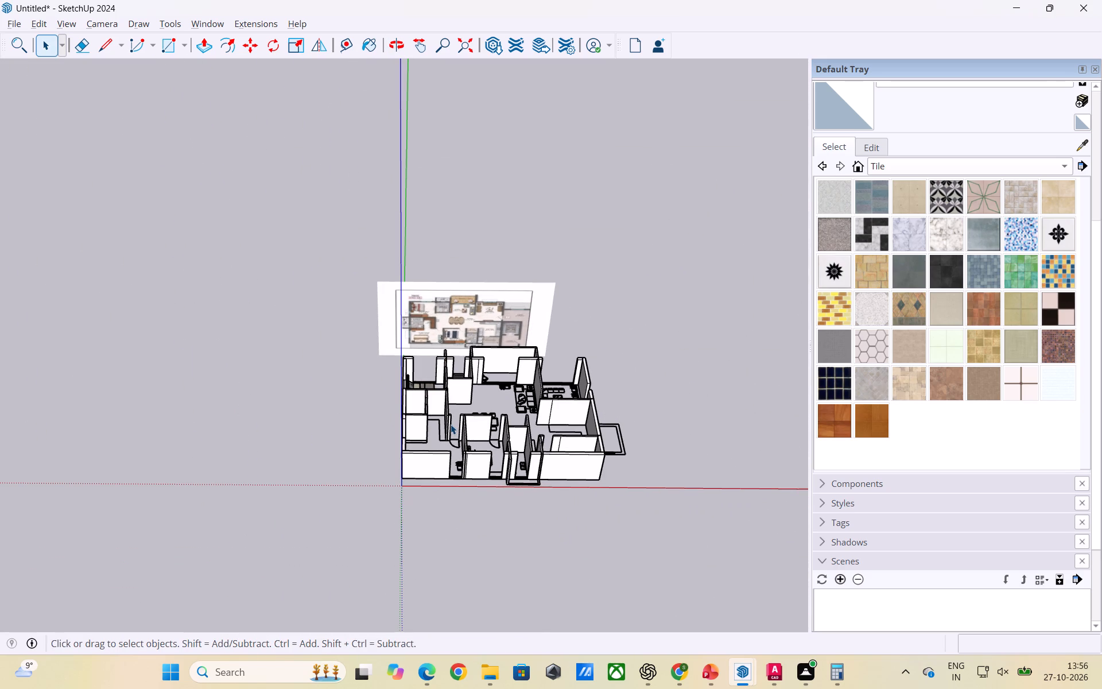
scroll(484, 446, down, 2)
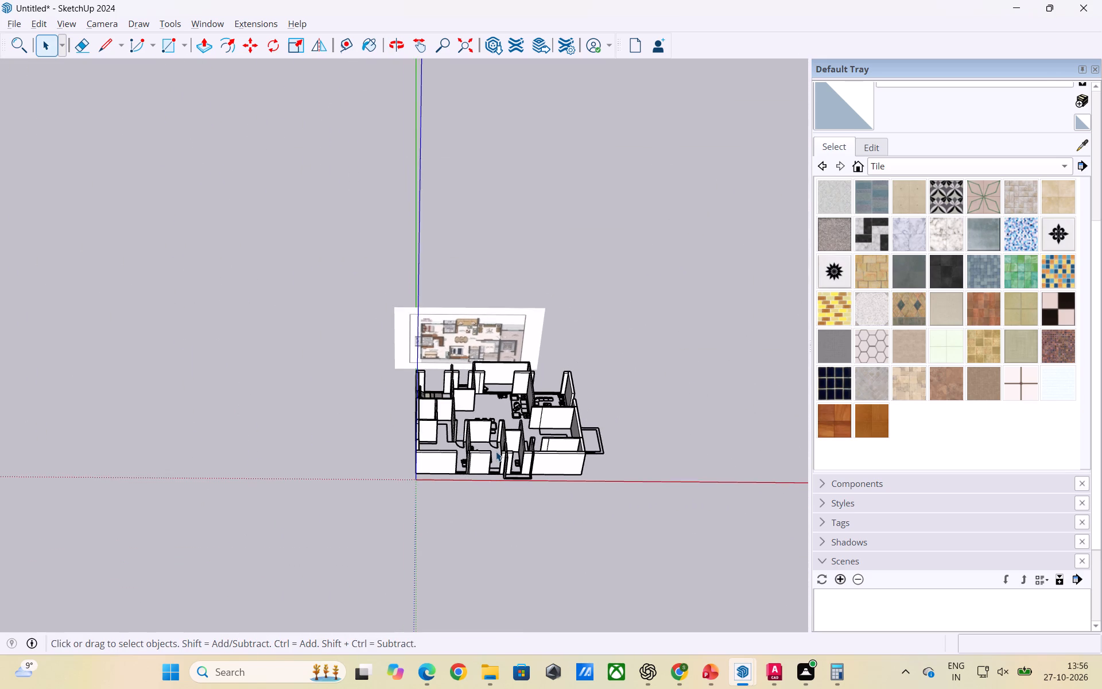
scroll(496, 451, up, 3)
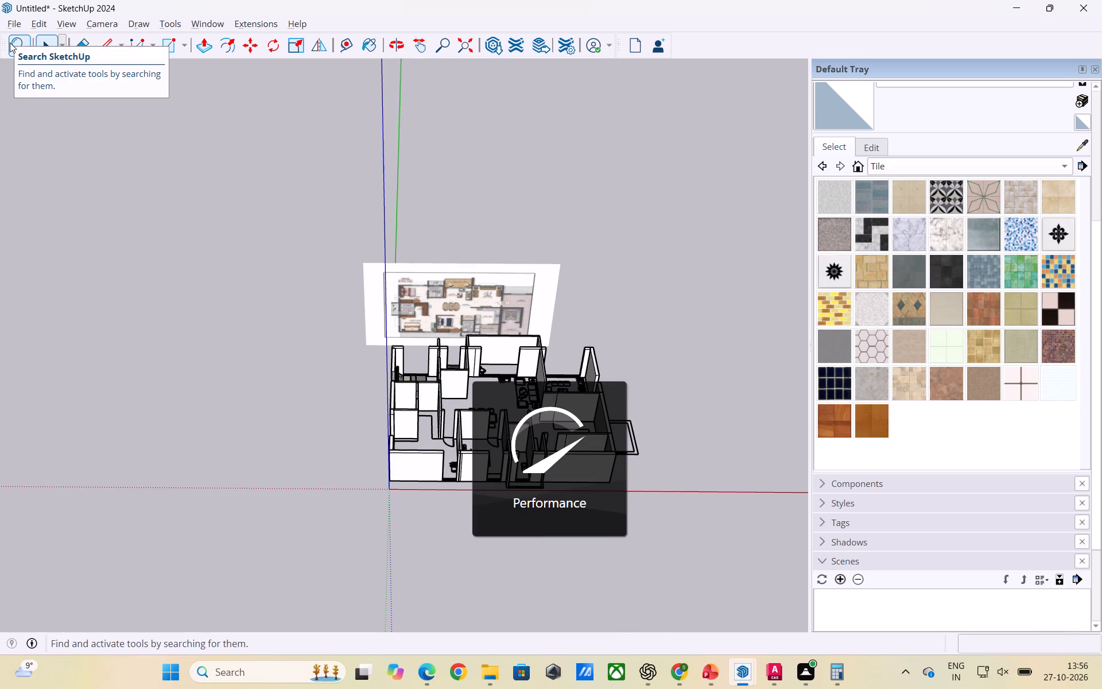
scroll(0, 37, up, 3)
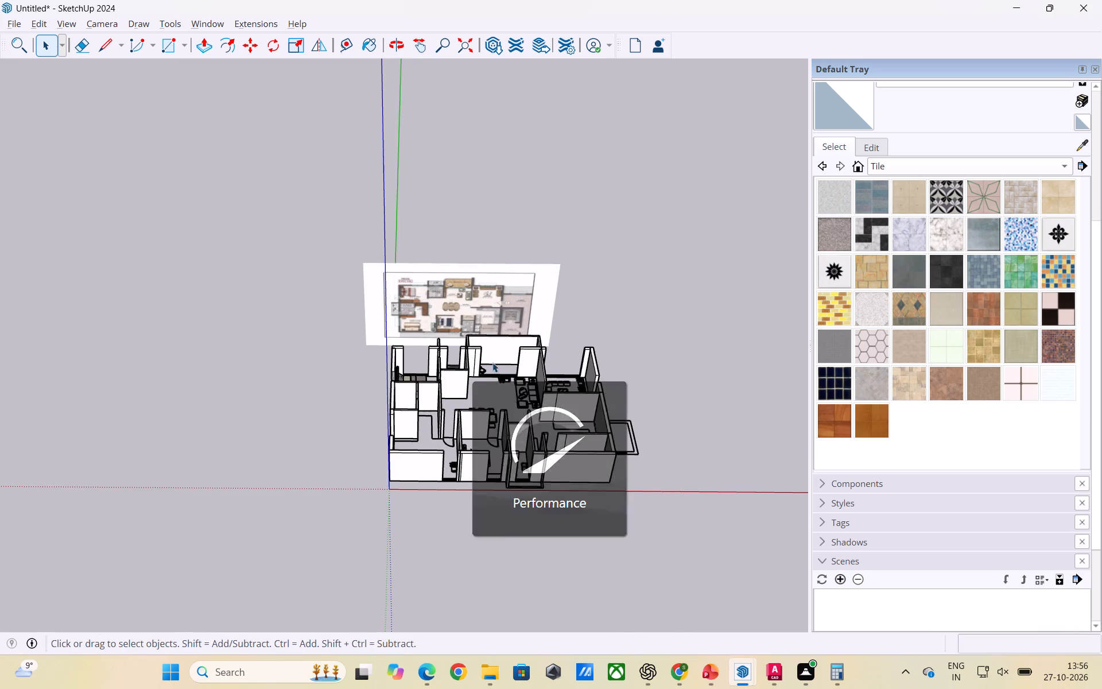
scroll(492, 362, up, 7)
scroll(556, 383, down, 5)
middle_drag(527, 380, 522, 485)
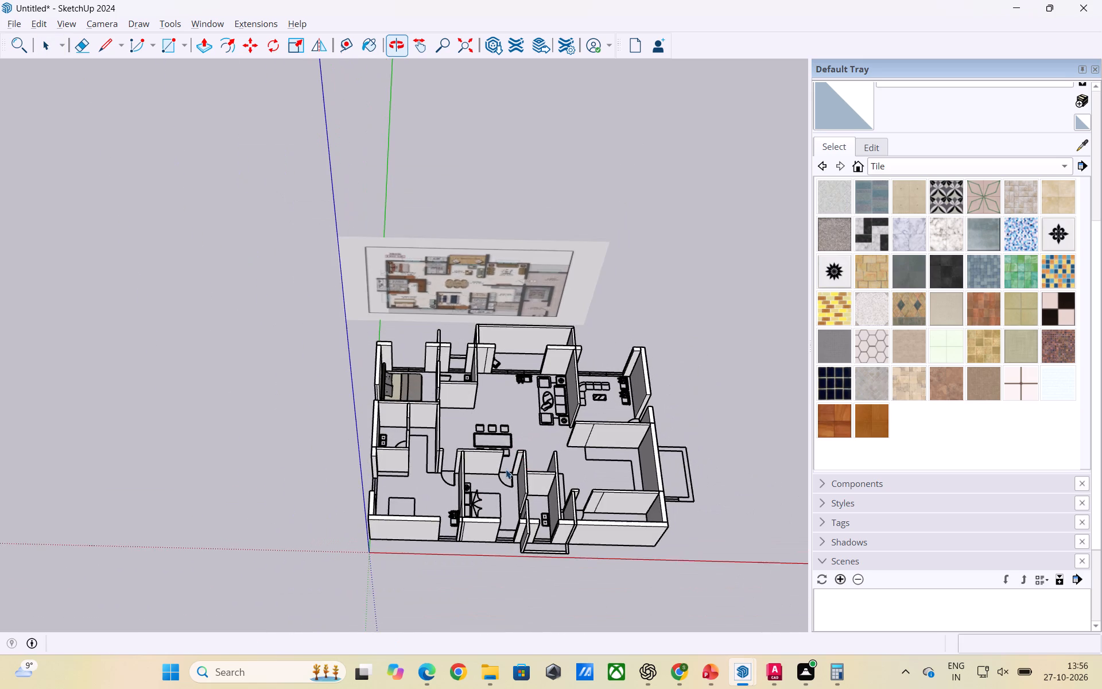
scroll(486, 420, up, 5)
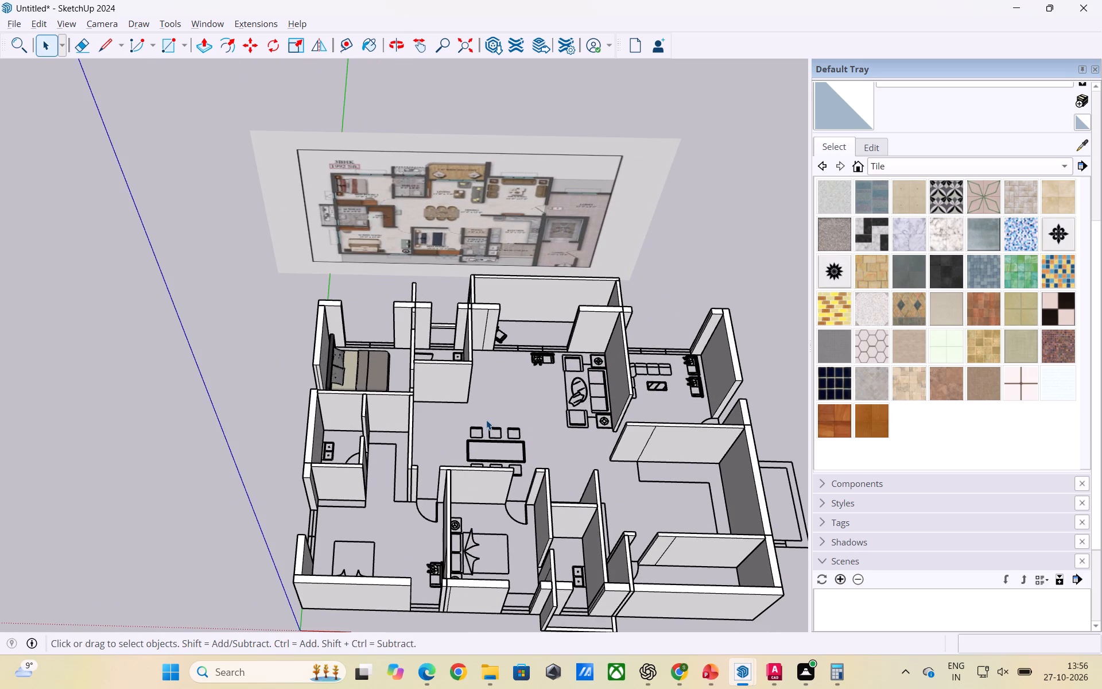
scroll(465, 282, down, 5)
middle_drag(457, 320, 451, 470)
scroll(443, 315, up, 8)
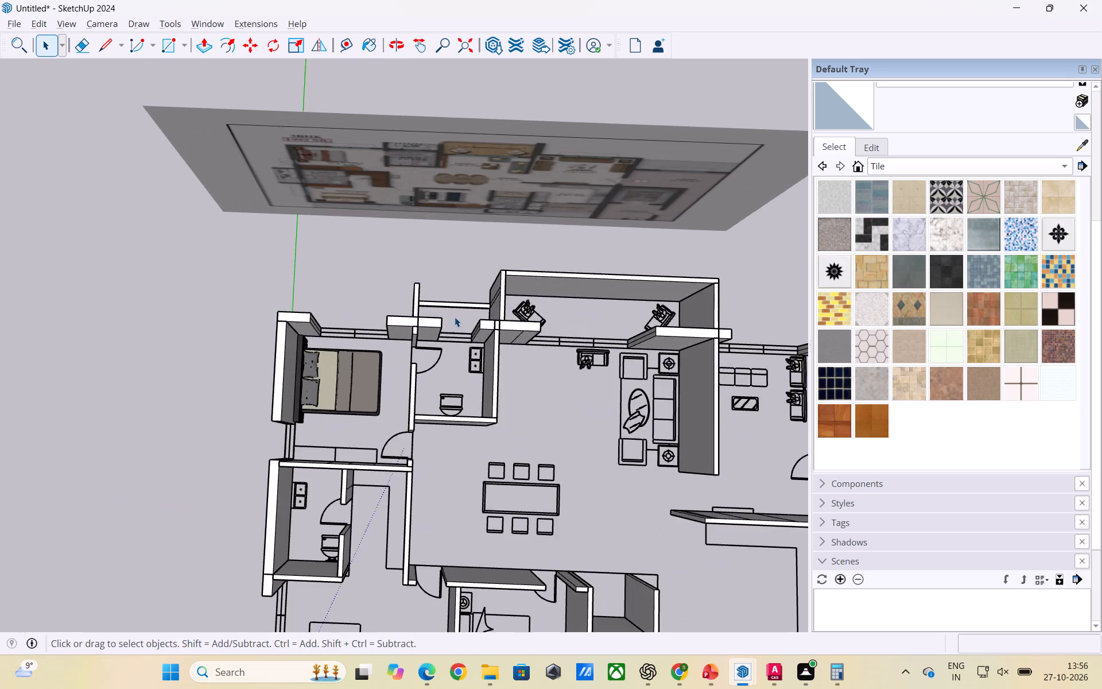
scroll(455, 317, up, 2)
middle_drag(480, 313, 316, 299)
scroll(433, 297, up, 3)
middle_drag(447, 350, 630, 280)
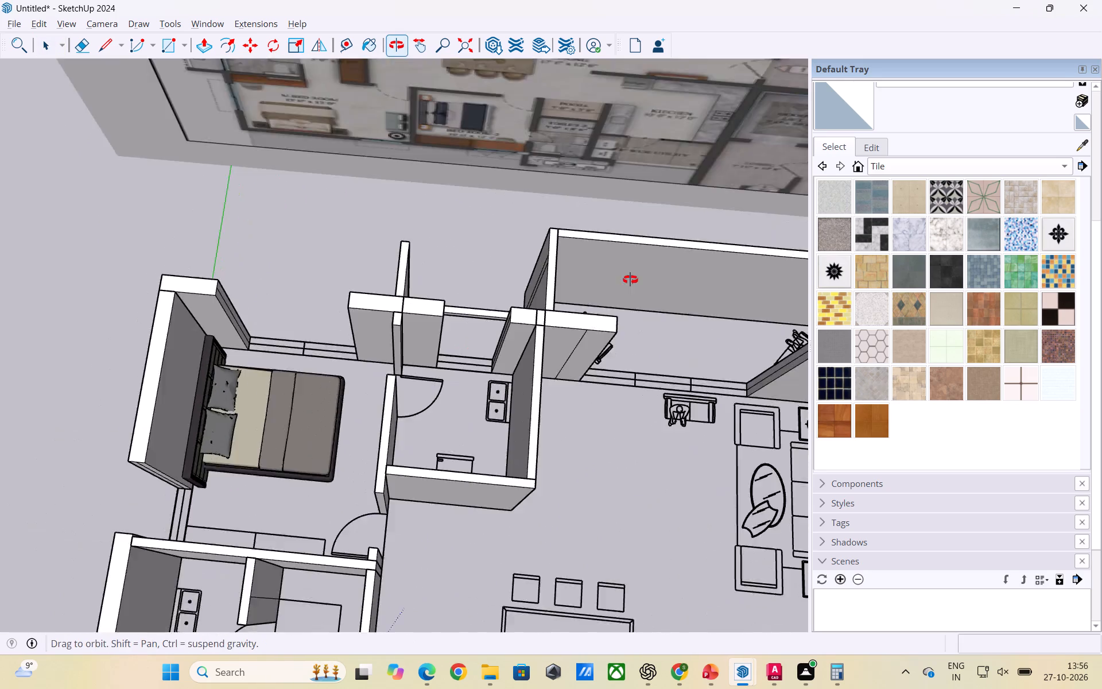
middle_drag(630, 280, 657, 258)
scroll(501, 344, up, 2)
scroll(0, 396, down, 2)
scroll(2, 451, down, 2)
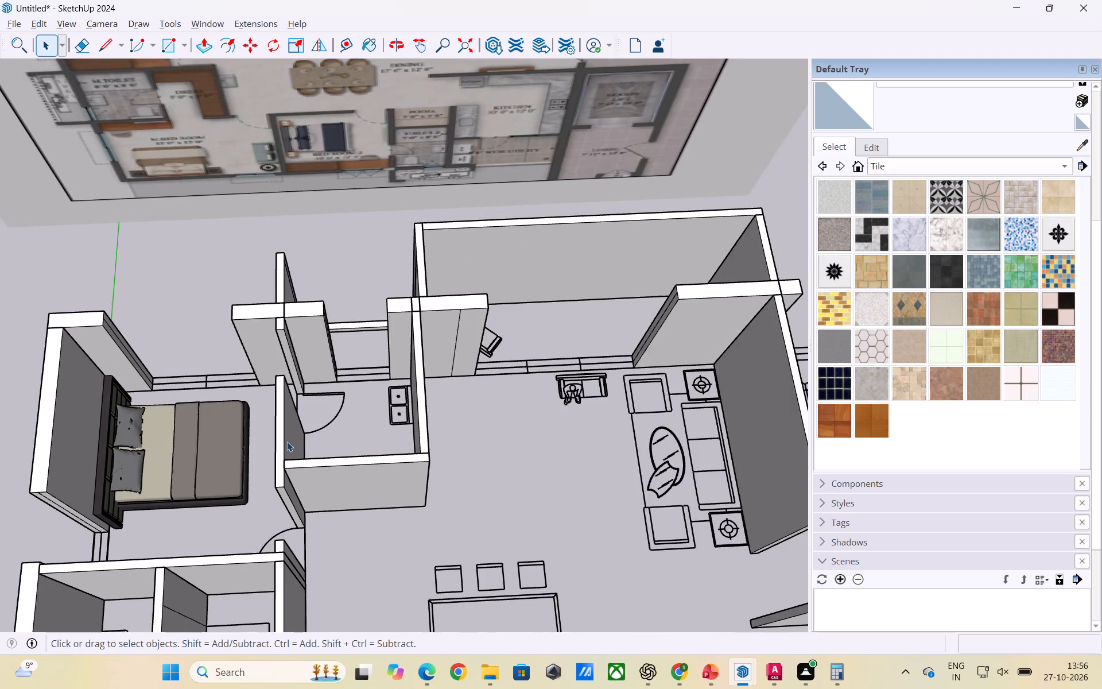
scroll(287, 442, down, 5)
middle_drag(380, 402, 397, 516)
scroll(336, 454, up, 2)
scroll(451, 349, down, 3)
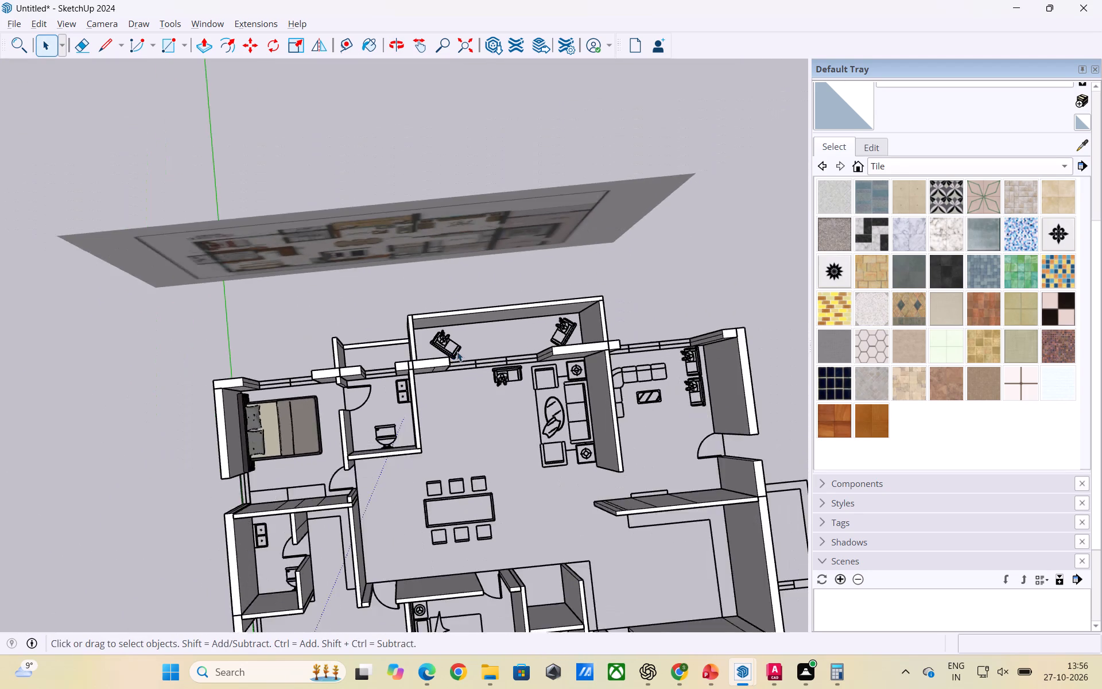
scroll(457, 351, down, 3)
middle_drag(378, 357, 372, 308)
scroll(355, 459, up, 3)
scroll(406, 540, down, 1)
middle_drag(401, 541, 319, 366)
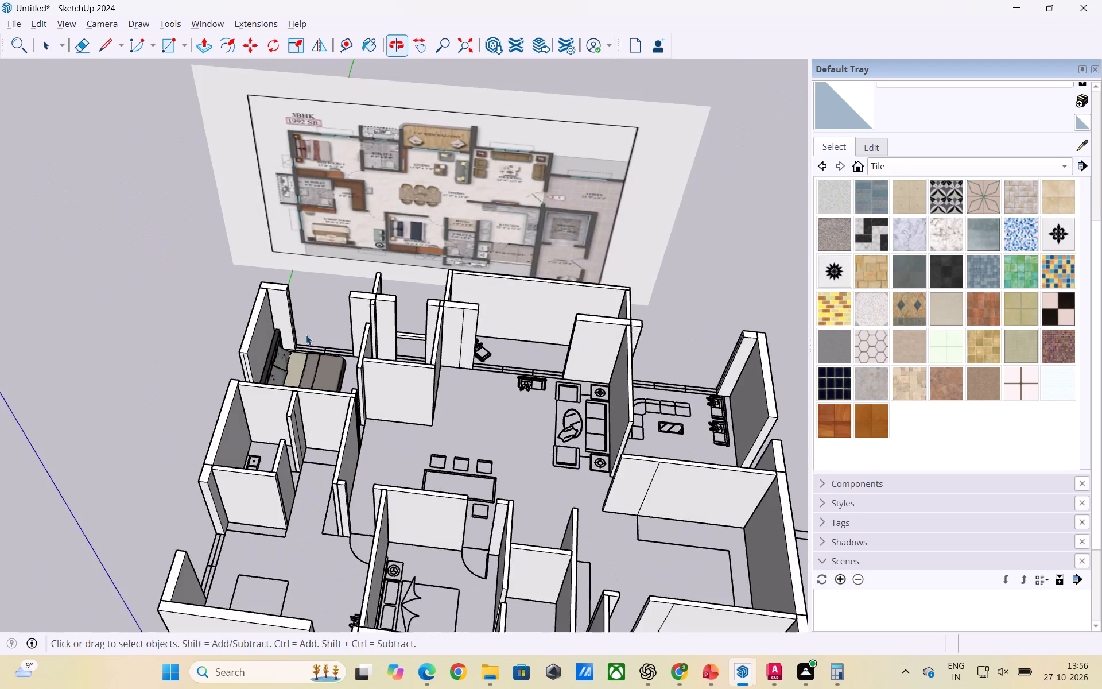
scroll(306, 322, down, 10)
middle_drag(345, 363, 387, 457)
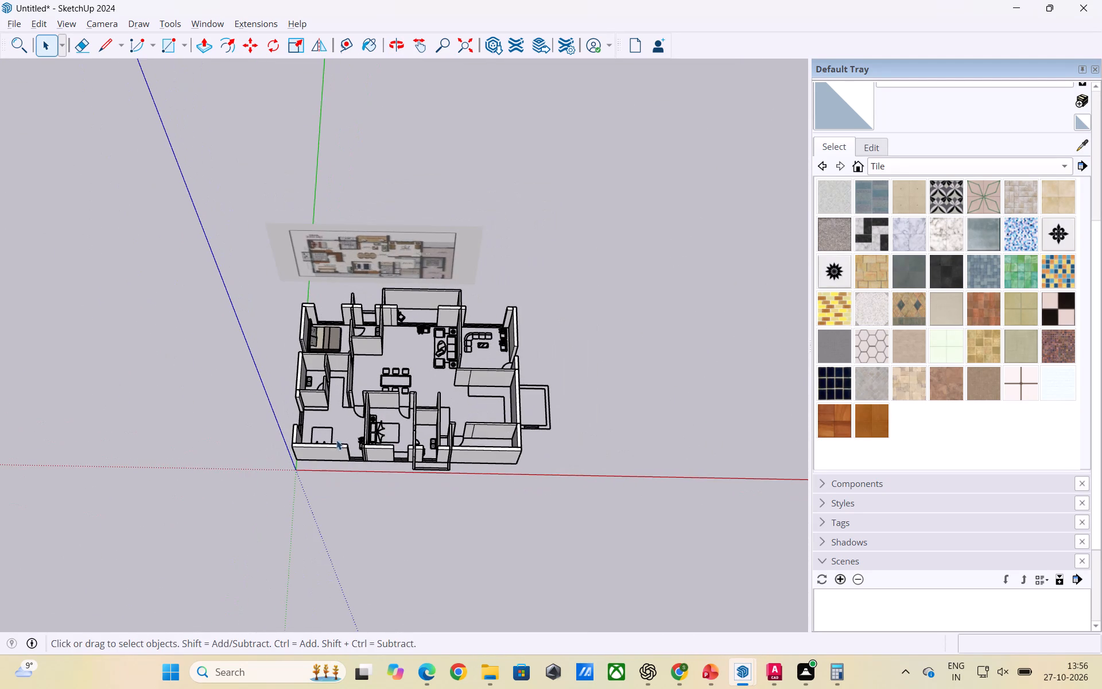
scroll(293, 439, up, 2)
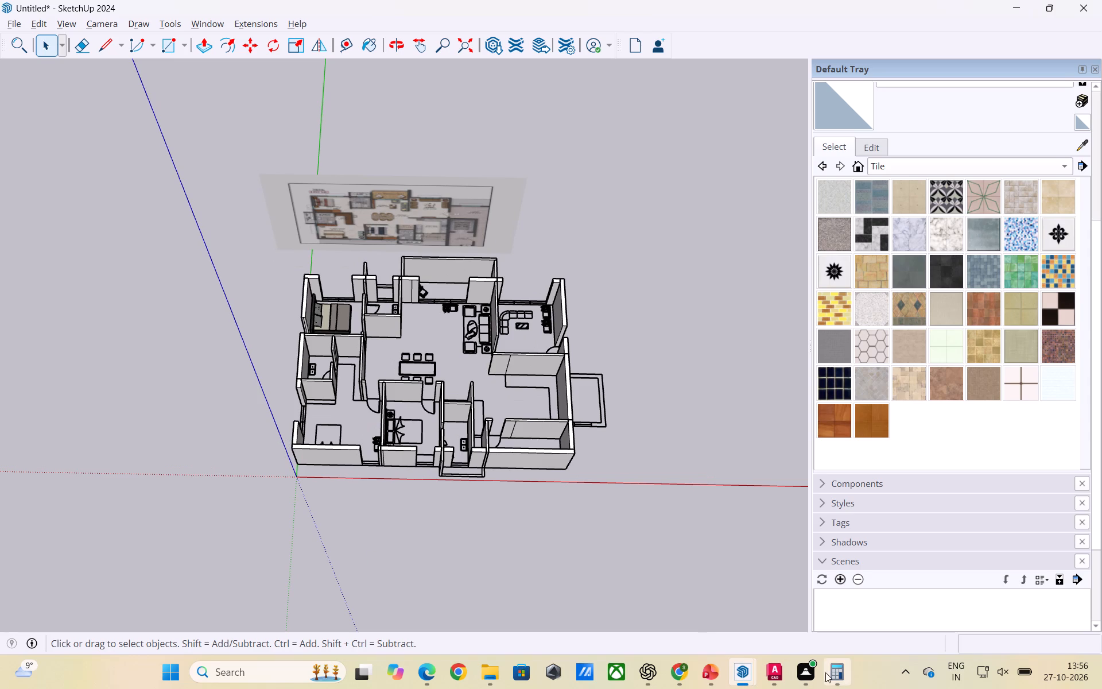
Copy the dark wardrobe from the bedroom in the 1601 SFT model and paste it outside the apartment near the furnished bedroom in the Untitled model.
click(796, 606)
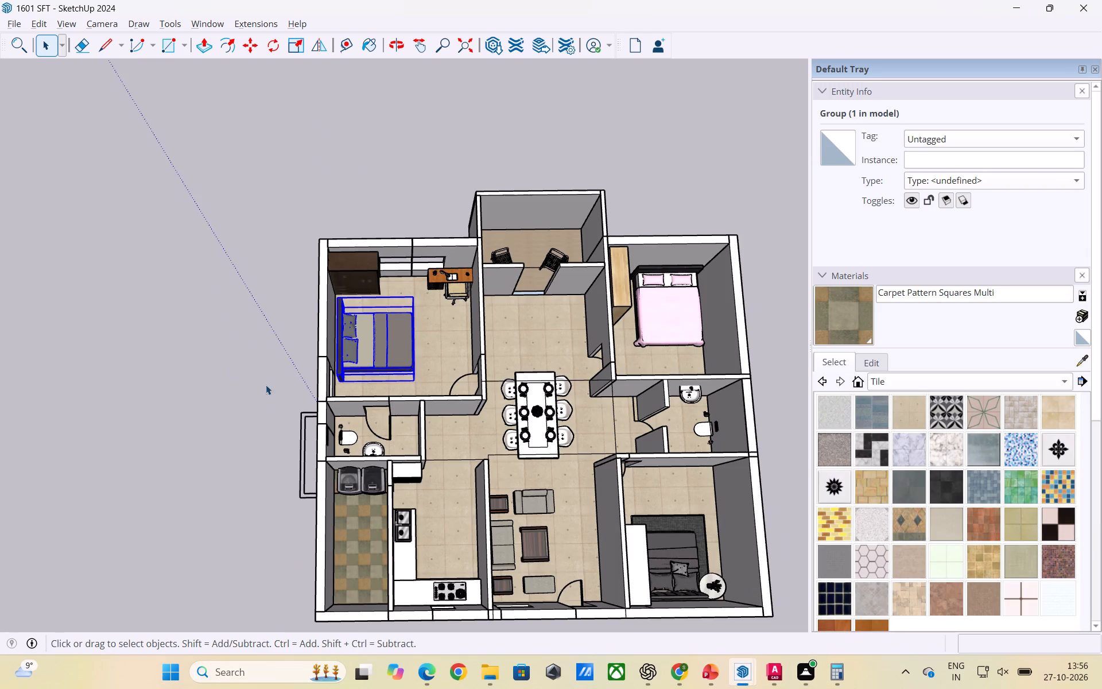
scroll(214, 352, down, 2)
click(210, 392)
scroll(387, 380, up, 2)
middle_drag(372, 377, 370, 447)
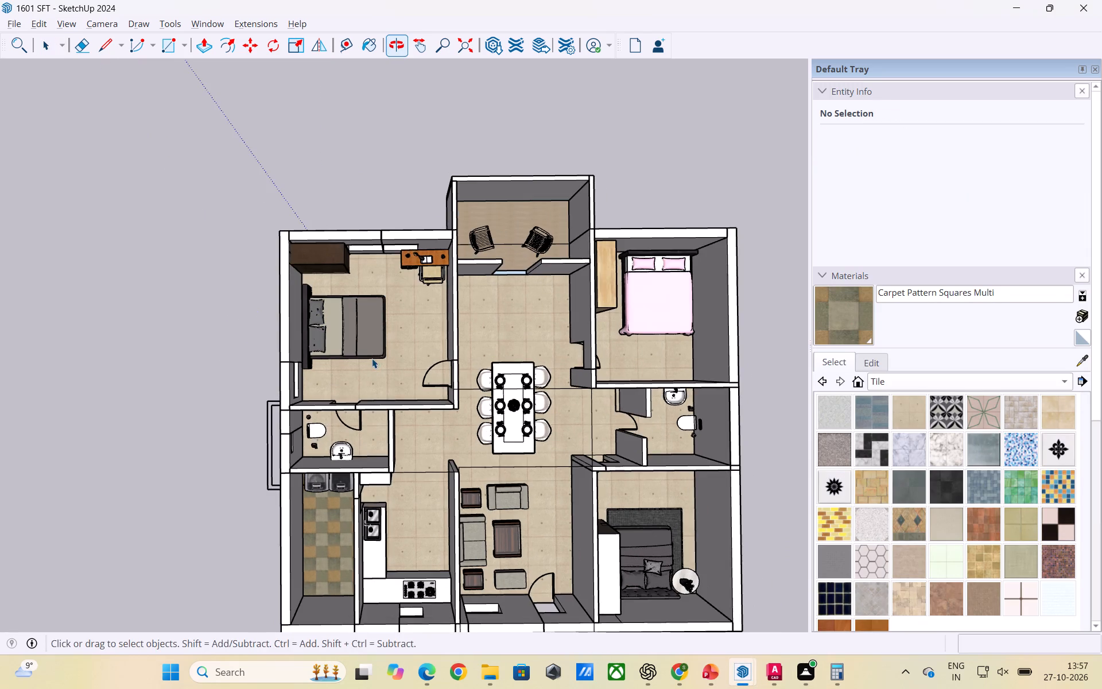
scroll(372, 358, up, 3)
middle_drag(356, 324, 342, 177)
click(334, 203)
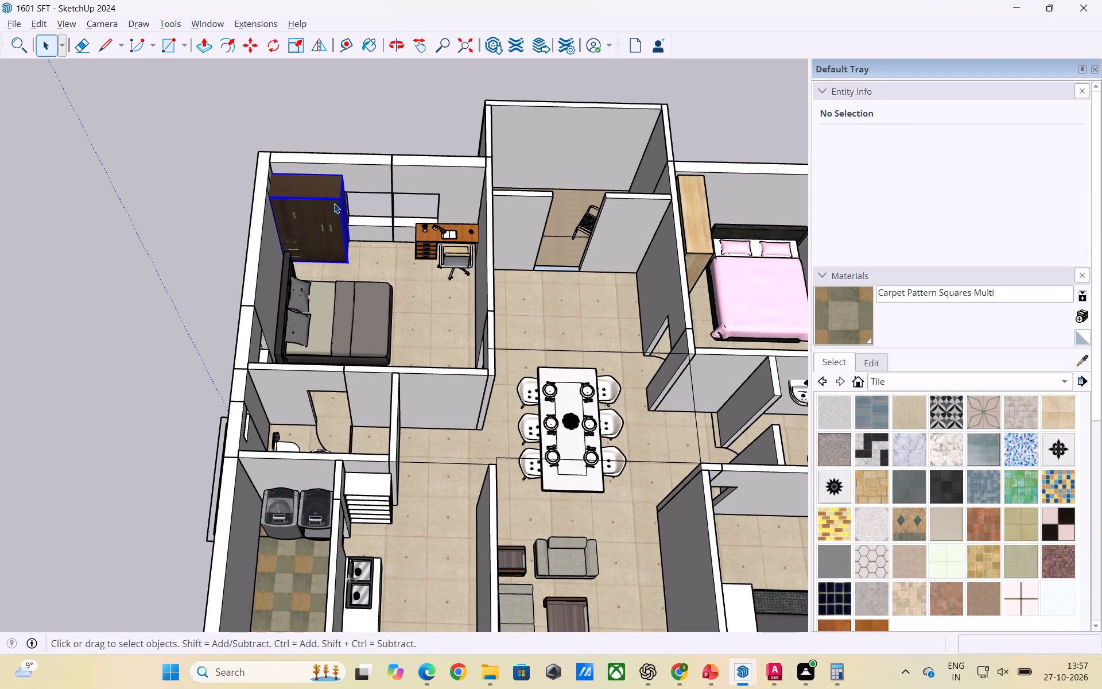
key(ctrl+c)
key(alt+Tab)
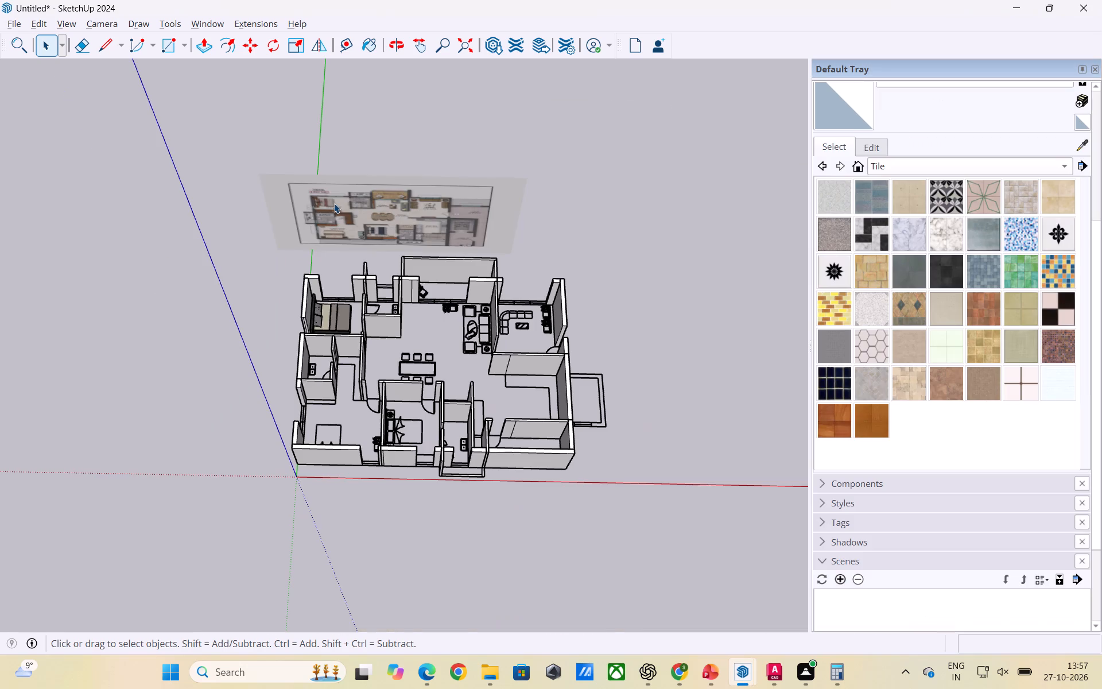
key(ctrl+v)
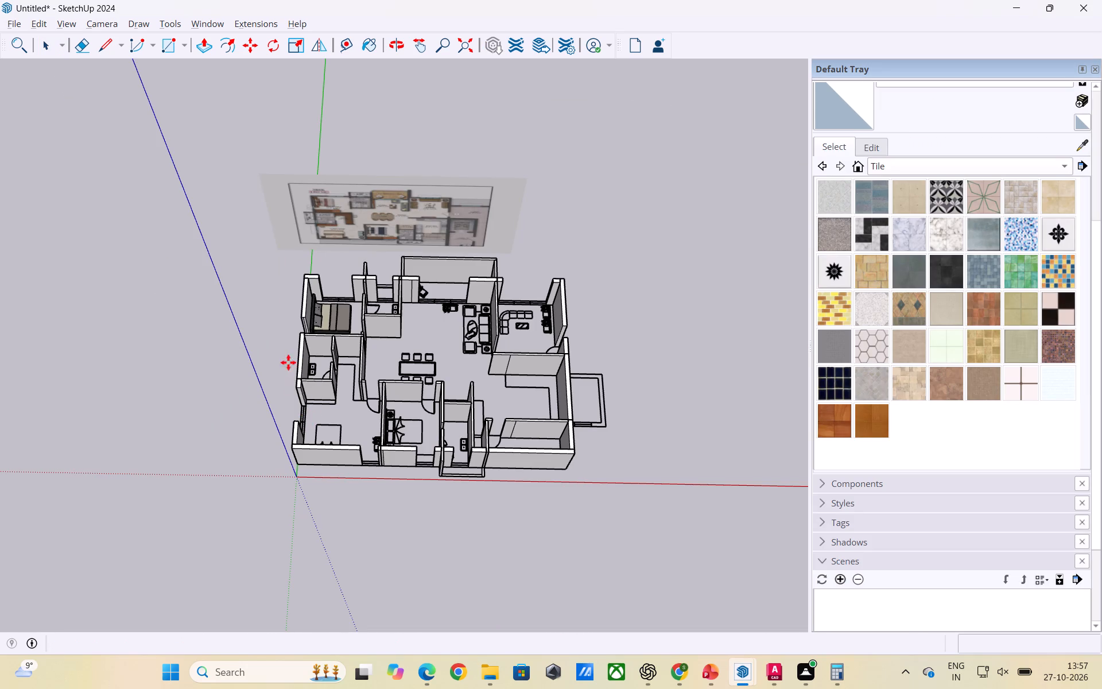
click(268, 309)
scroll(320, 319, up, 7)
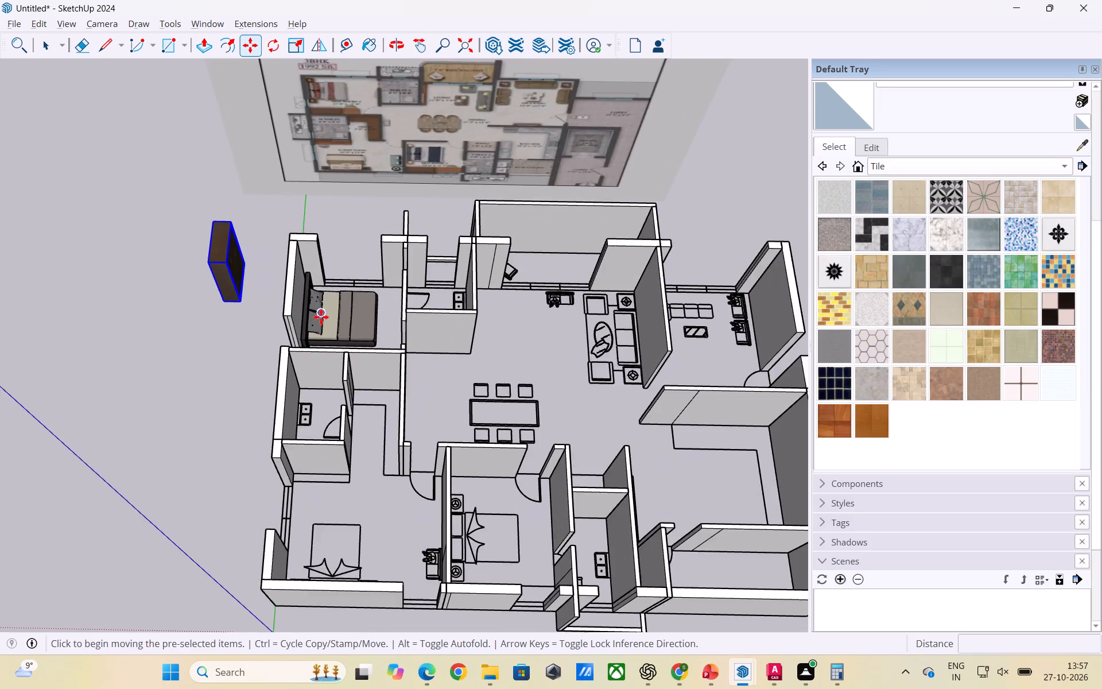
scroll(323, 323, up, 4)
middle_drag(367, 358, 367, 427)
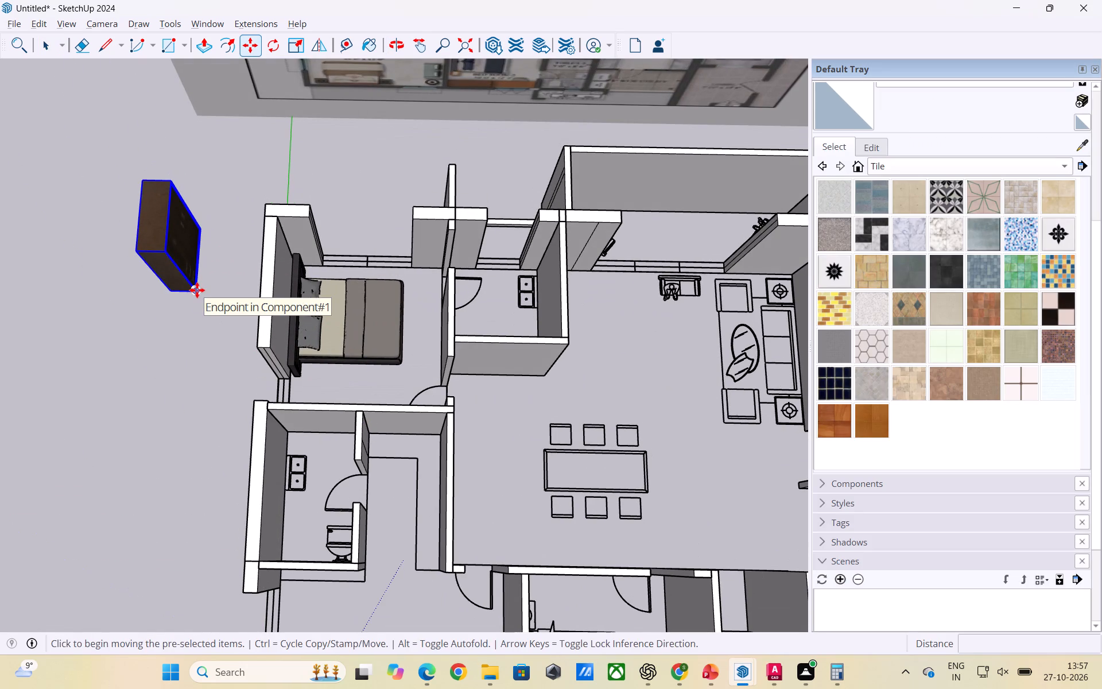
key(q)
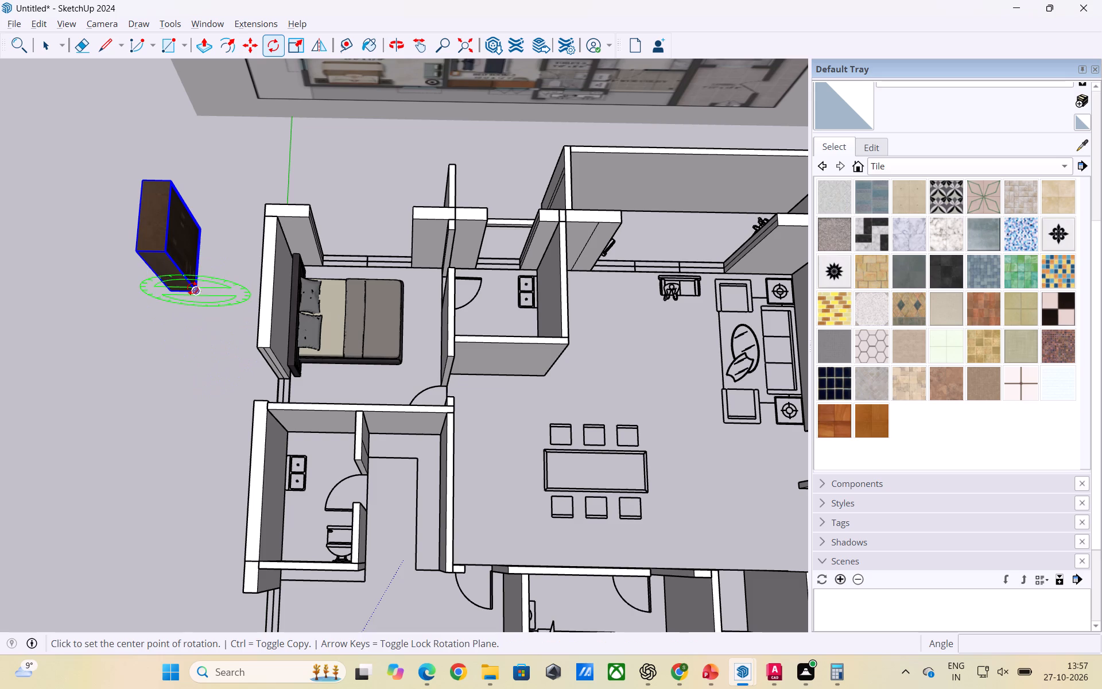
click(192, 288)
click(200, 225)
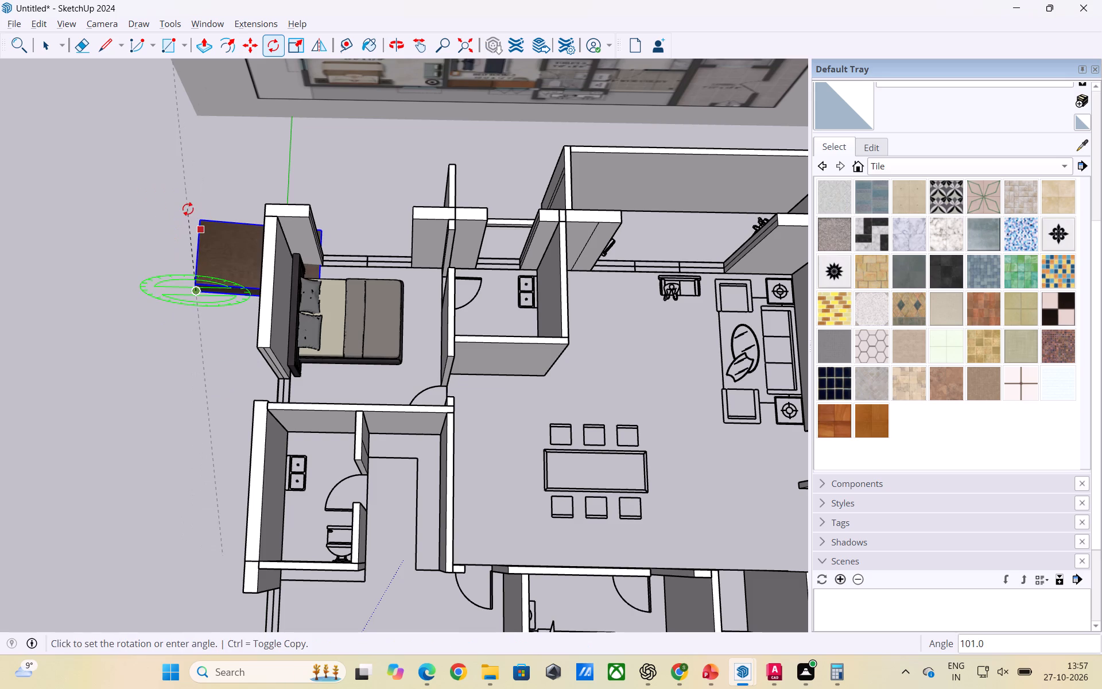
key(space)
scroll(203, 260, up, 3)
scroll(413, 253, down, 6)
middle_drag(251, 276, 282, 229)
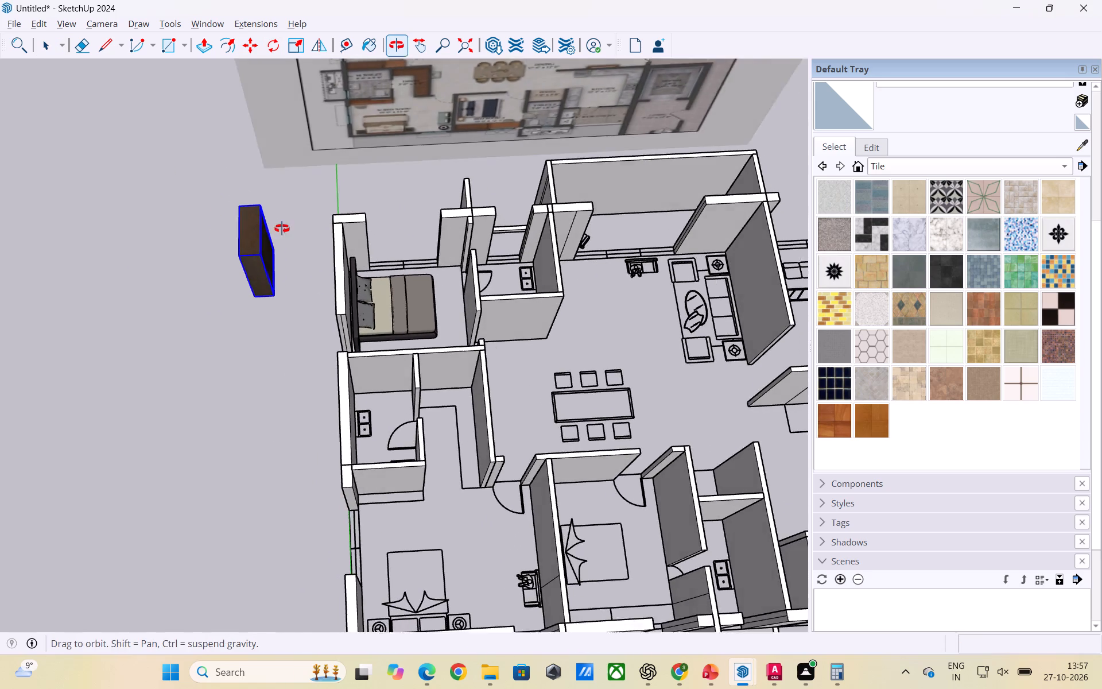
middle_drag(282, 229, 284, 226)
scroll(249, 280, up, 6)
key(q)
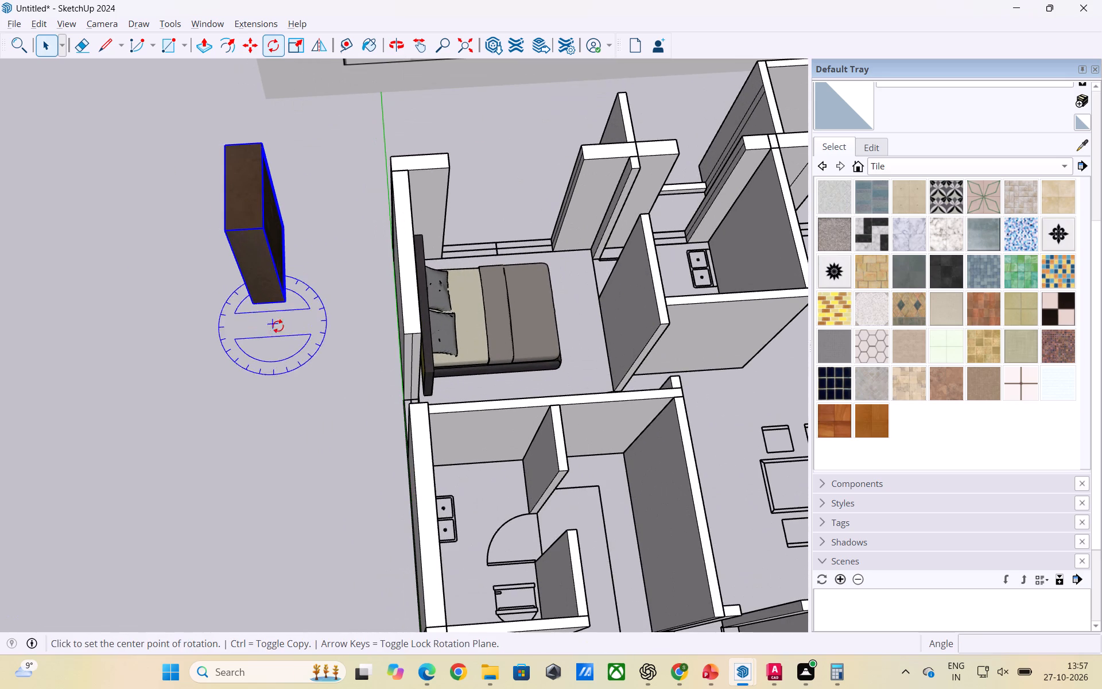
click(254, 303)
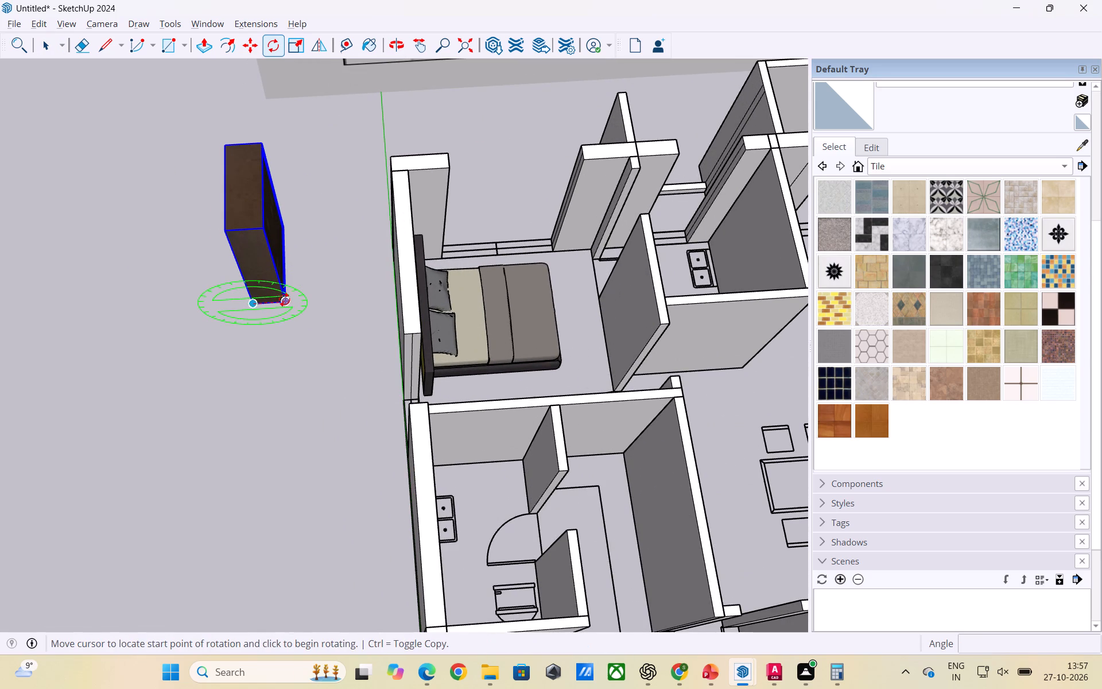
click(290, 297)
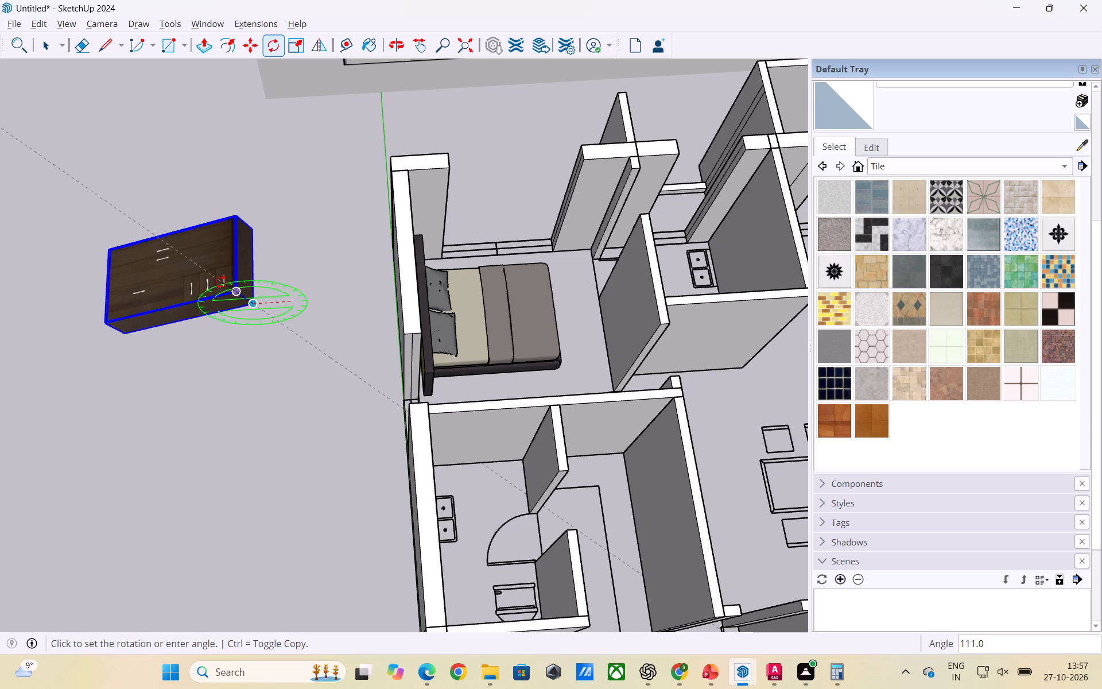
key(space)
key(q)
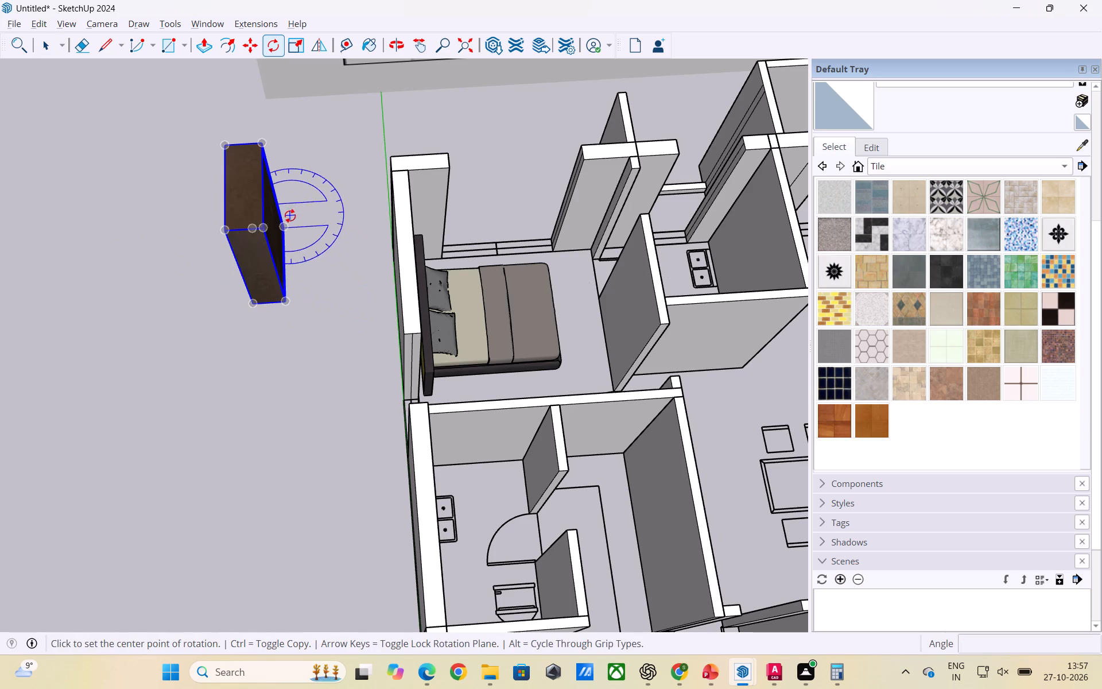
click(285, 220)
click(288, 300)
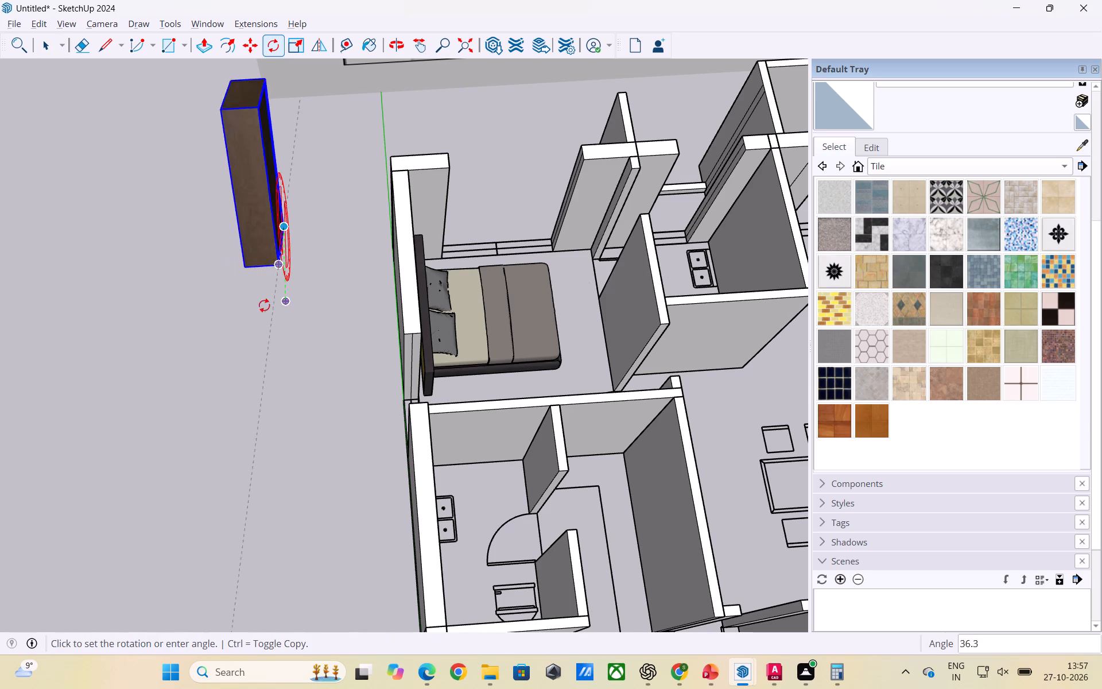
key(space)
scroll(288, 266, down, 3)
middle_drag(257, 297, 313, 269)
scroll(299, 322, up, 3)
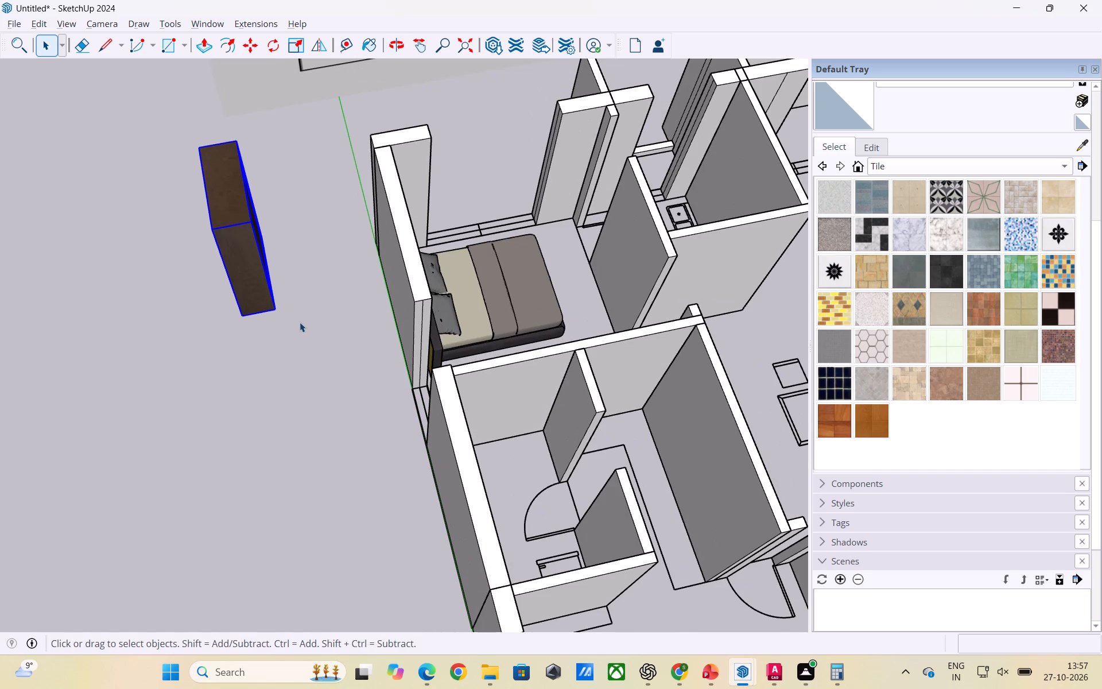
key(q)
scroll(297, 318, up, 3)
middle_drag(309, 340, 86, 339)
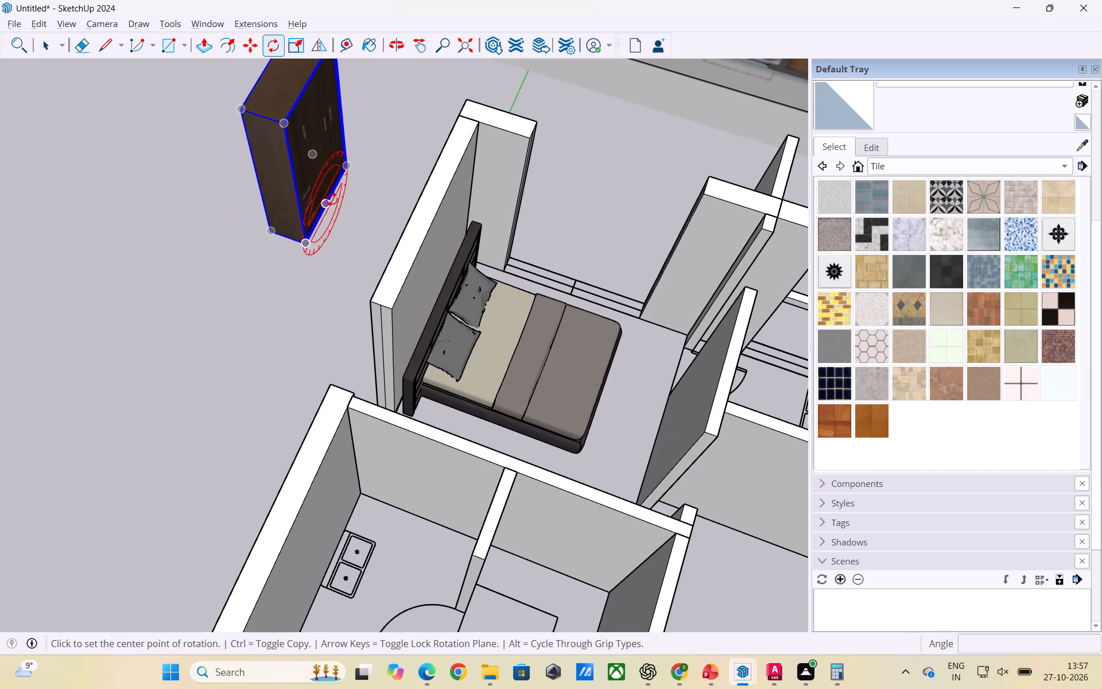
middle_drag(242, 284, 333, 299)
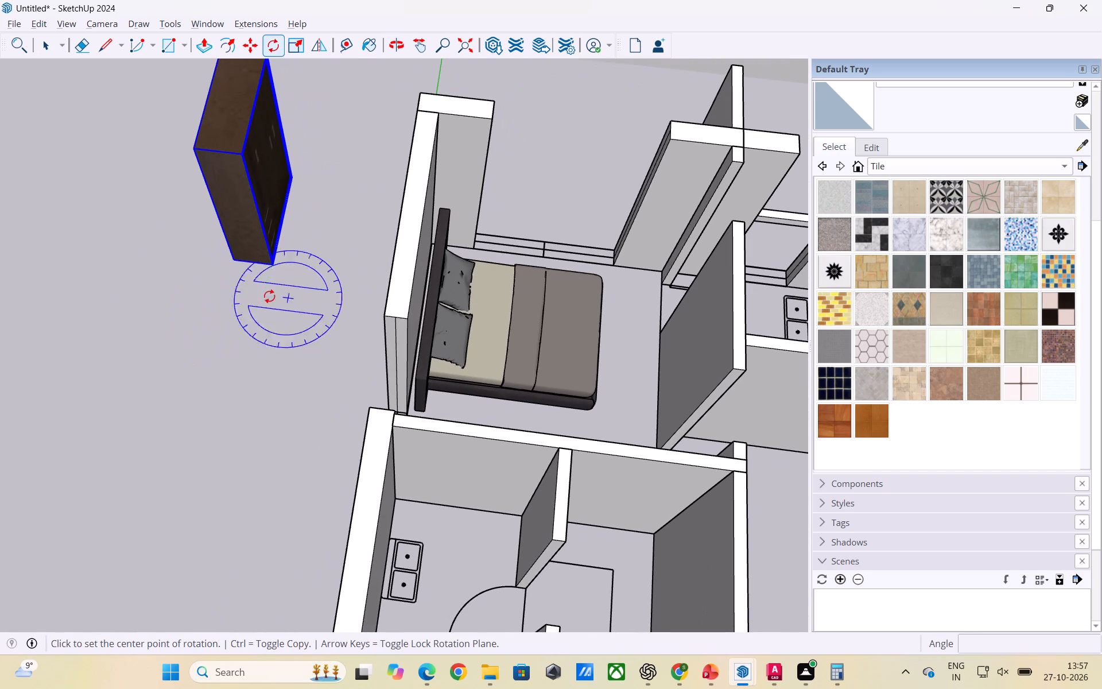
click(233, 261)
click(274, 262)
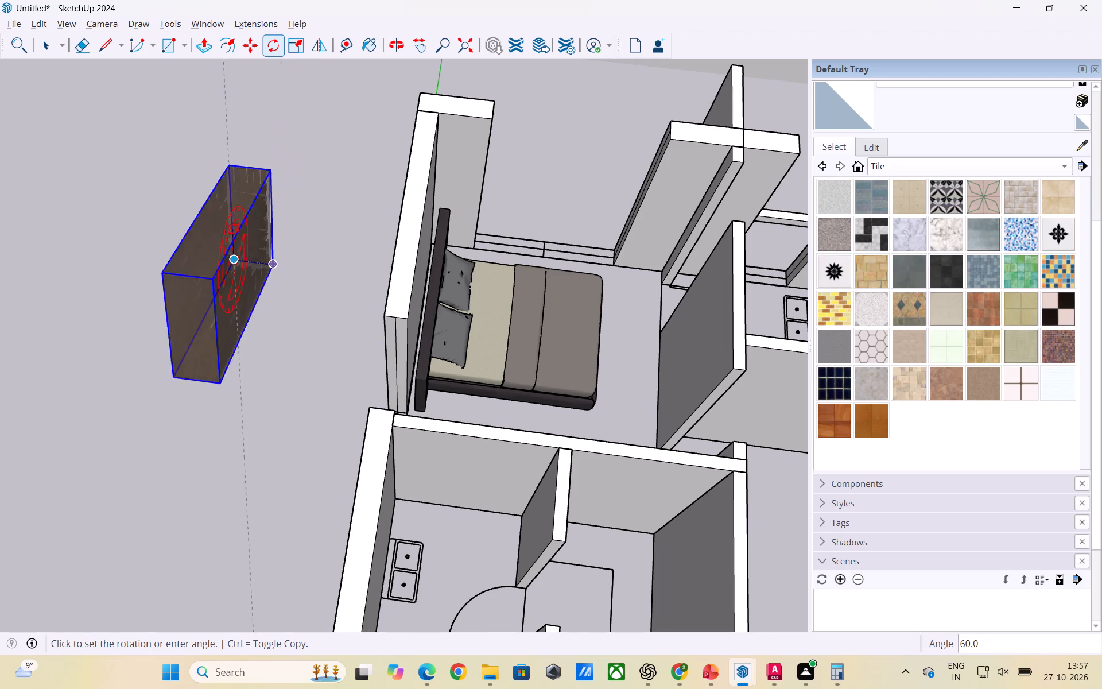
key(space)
Rotate the dark wardrobe 90° on the ground plane about its bottom corner, outside the apartment.
scroll(214, 295, down, 1)
scroll(214, 296, up, 3)
middle_drag(235, 301, 350, 239)
scroll(247, 276, down, 3)
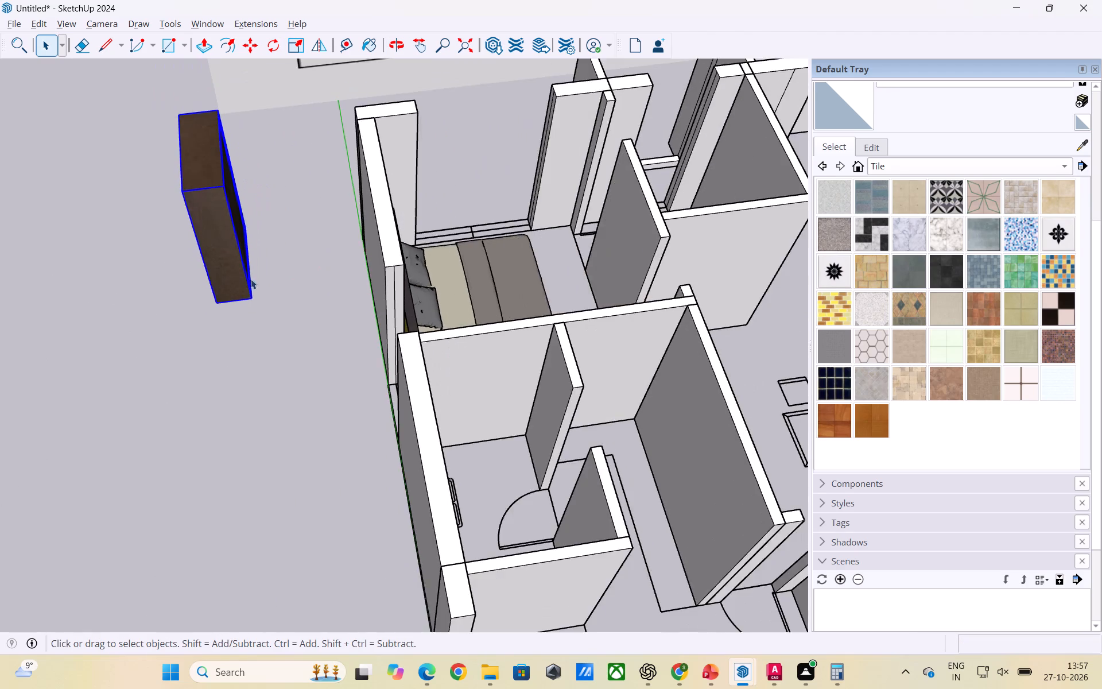
scroll(251, 279, down, 3)
middle_drag(298, 315, 124, 237)
scroll(281, 249, up, 5)
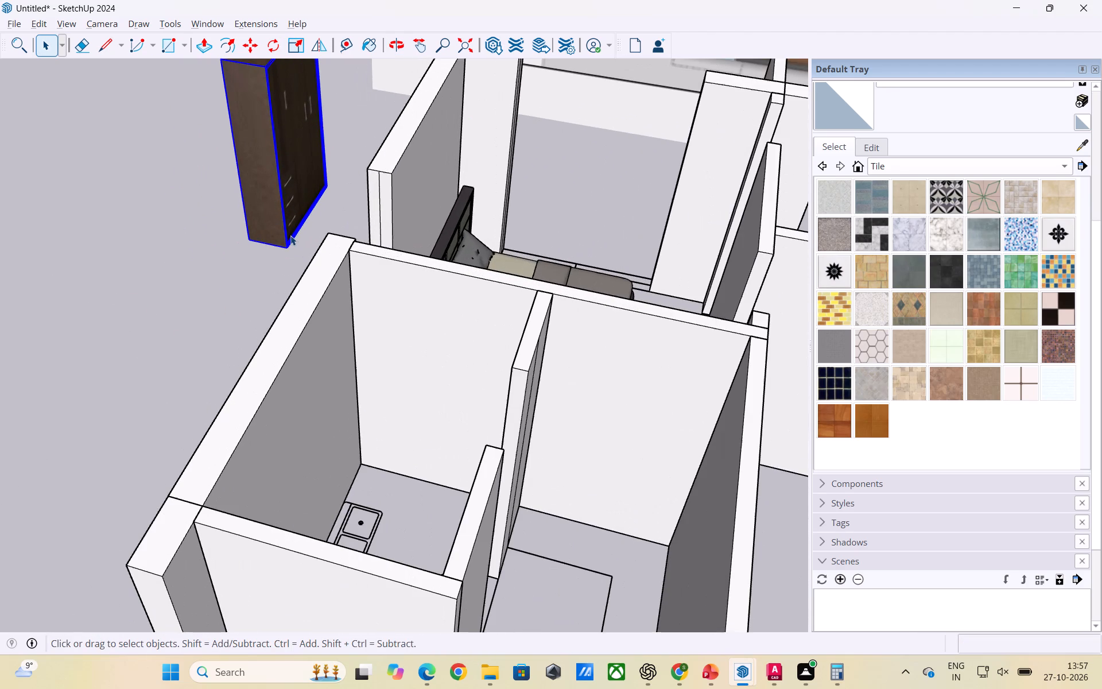
key(q)
scroll(289, 256, up, 1)
click(285, 245)
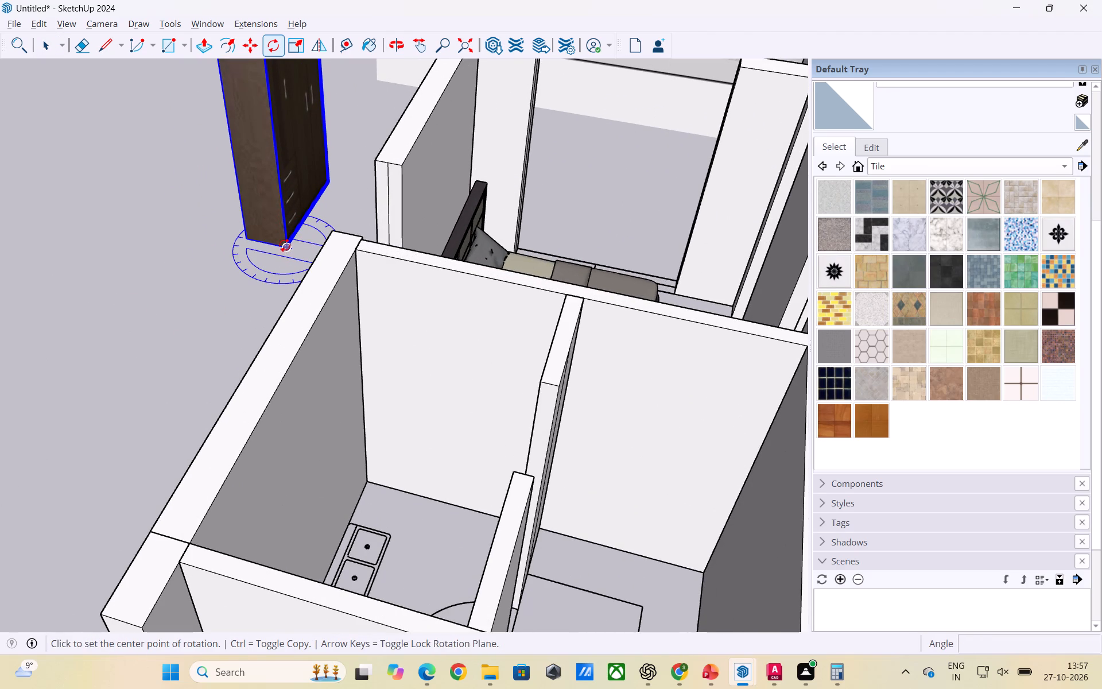
click(333, 180)
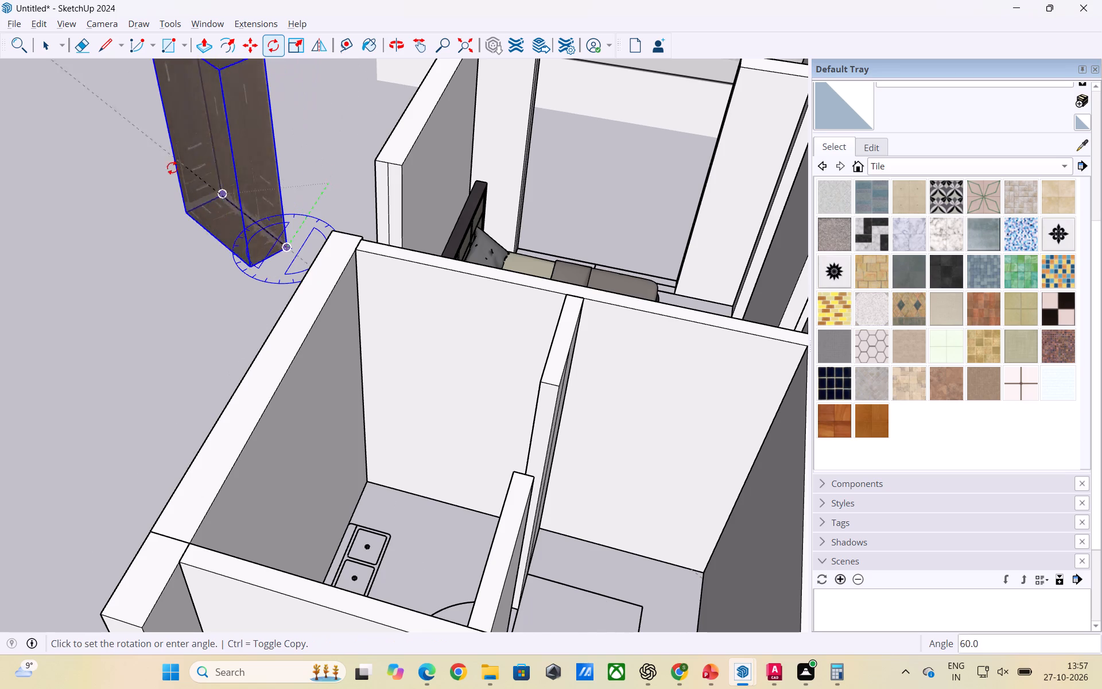
click(108, 217)
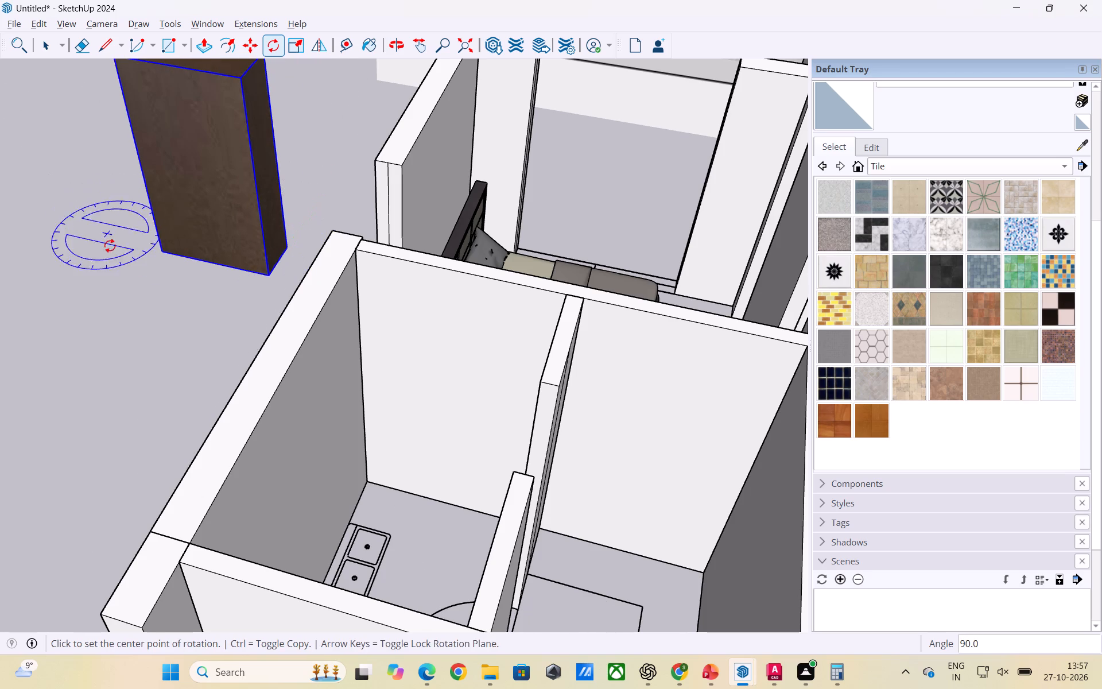
key(space)
click(160, 281)
Move the wardrobe about 13' 2" into the furnished bedroom, over its floor outline along the wall shared with the neighbouring toilet.
scroll(212, 334, down, 3)
middle_drag(201, 339, 271, 362)
scroll(202, 339, down, 1)
scroll(262, 256, down, 6)
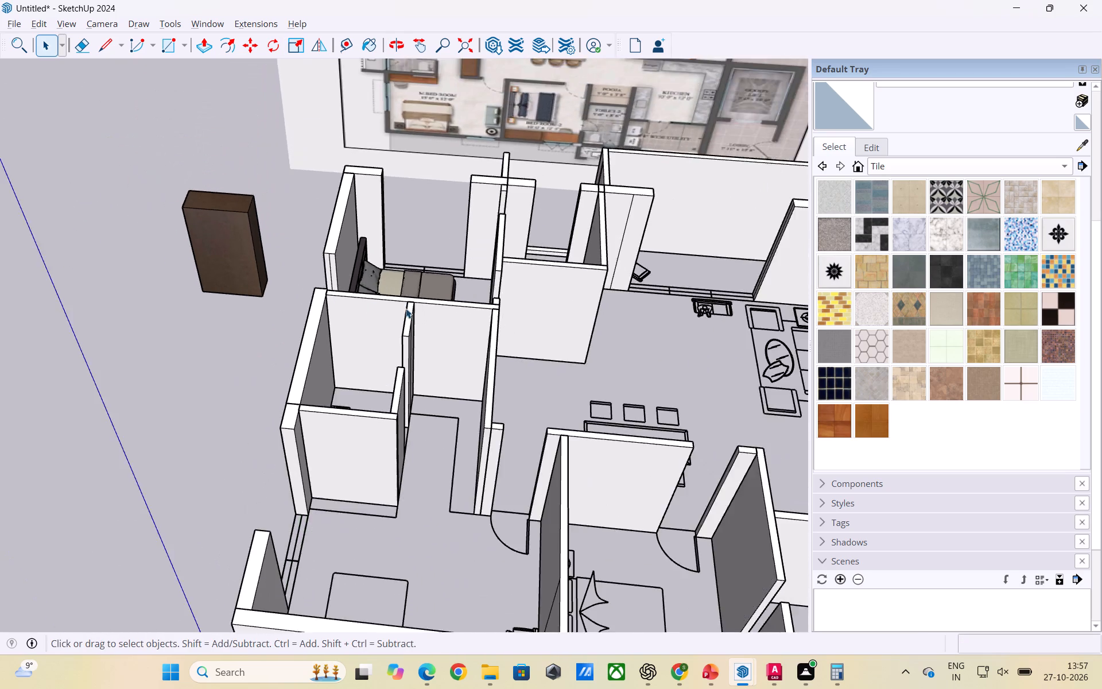
scroll(406, 308, down, 3)
middle_drag(403, 321, 403, 464)
scroll(410, 469, down, 1)
scroll(417, 307, up, 7)
middle_drag(434, 351, 436, 424)
scroll(434, 359, down, 1)
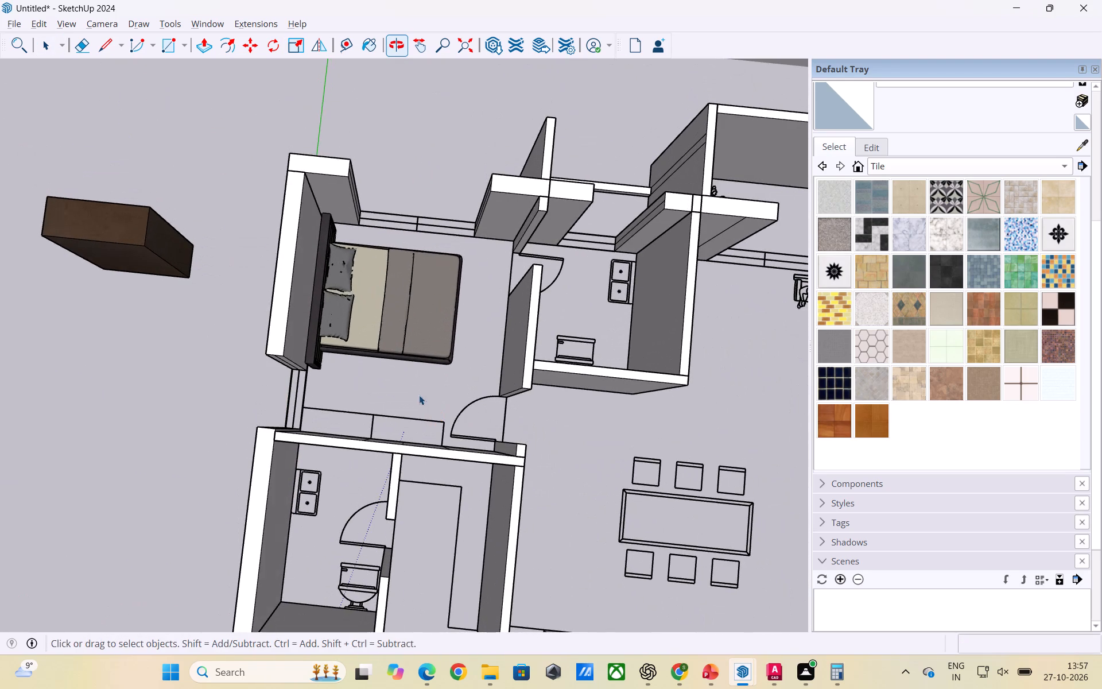
click(169, 244)
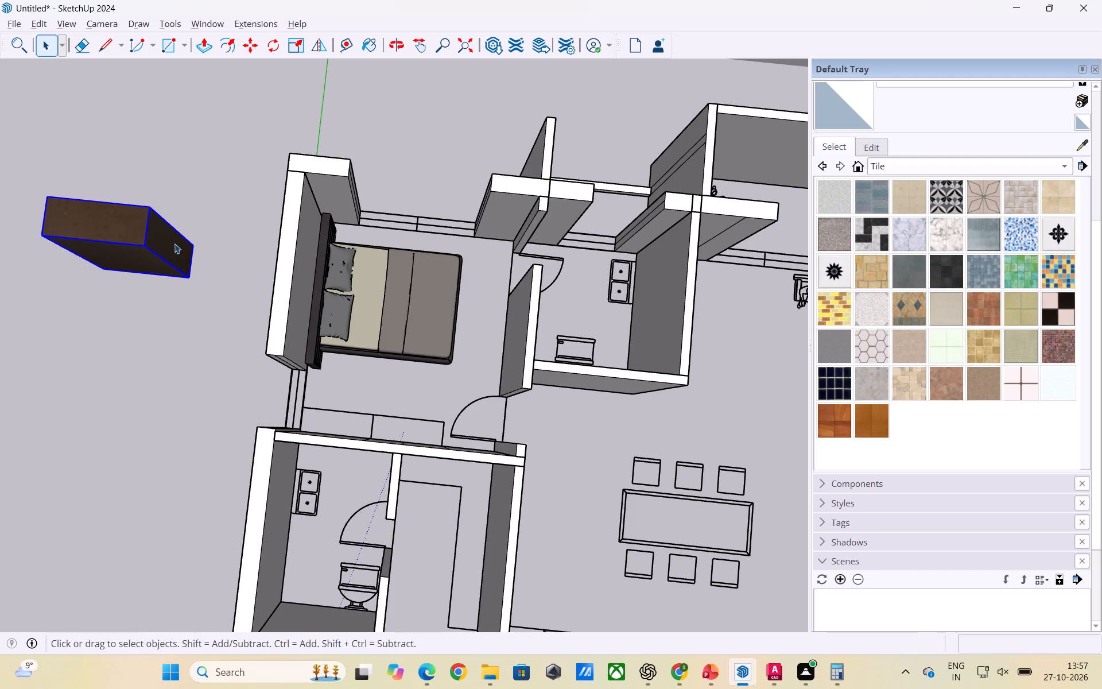
key(m)
click(192, 241)
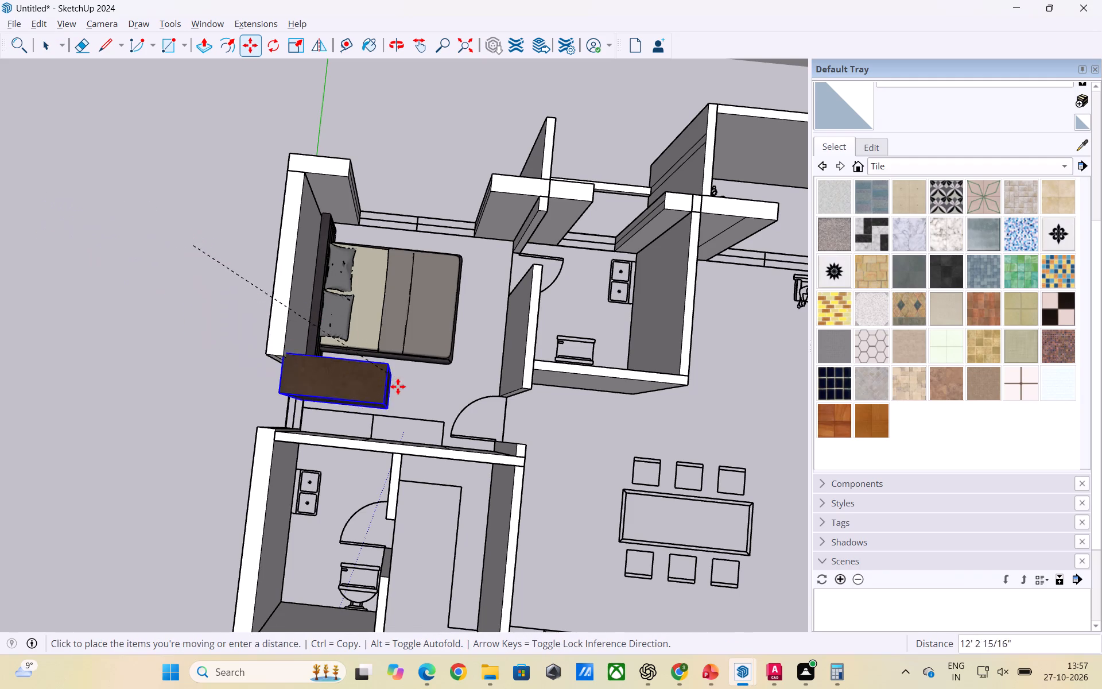
scroll(414, 420, down, 6)
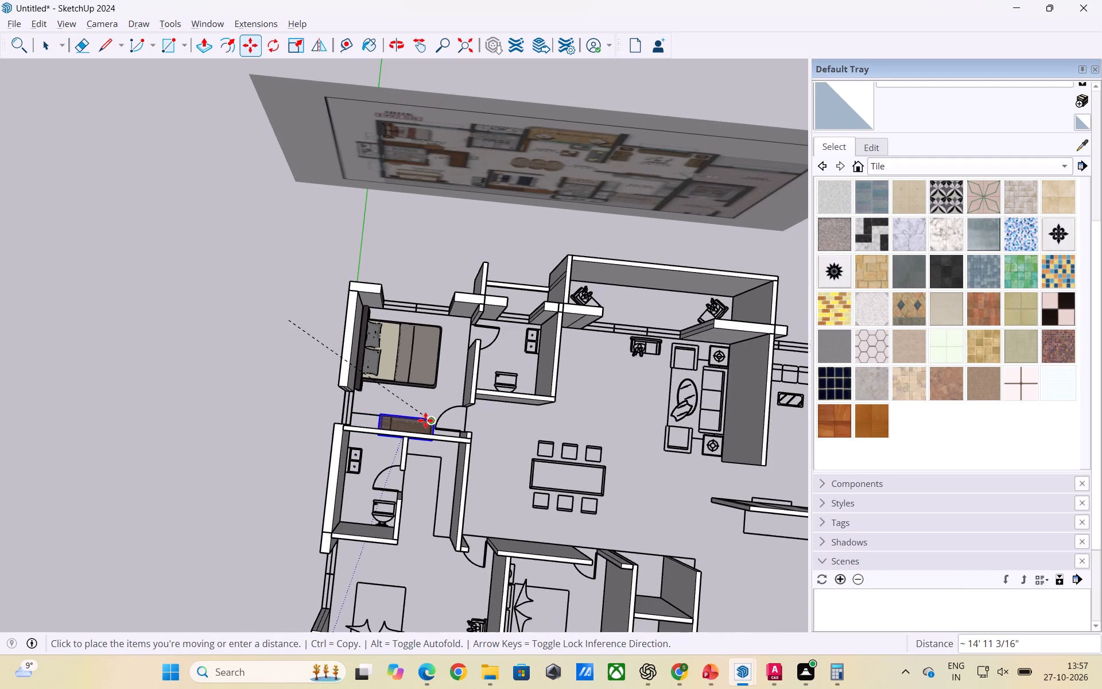
scroll(430, 420, up, 3)
middle_drag(430, 421, 255, 459)
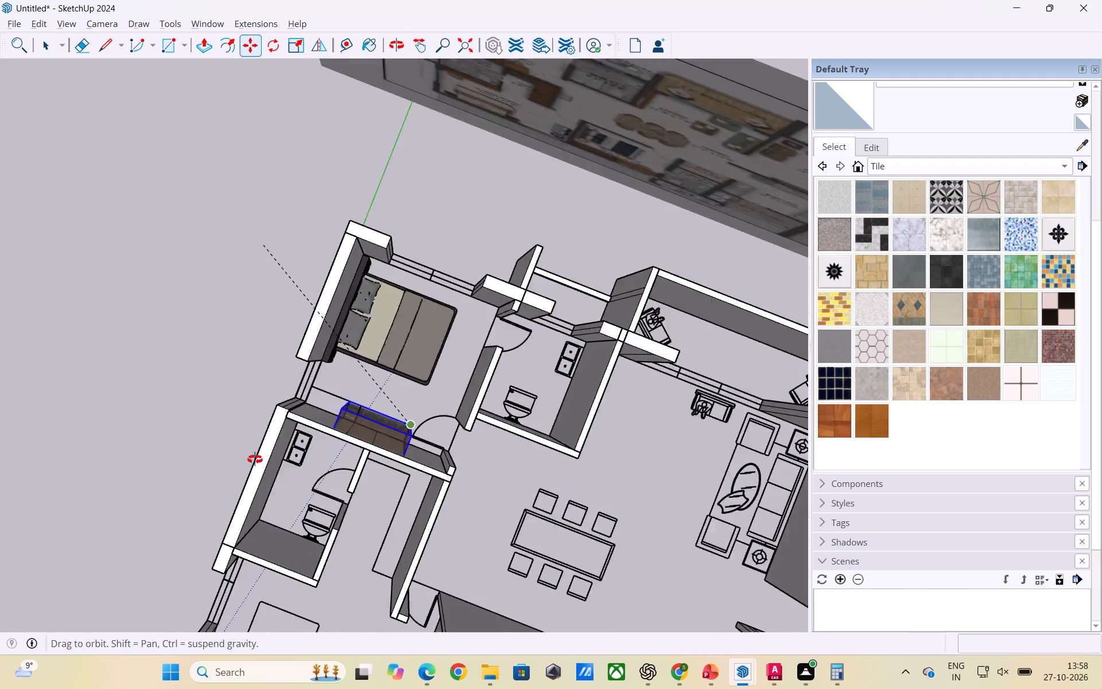
middle_drag(255, 459, 347, 351)
scroll(343, 319, up, 1)
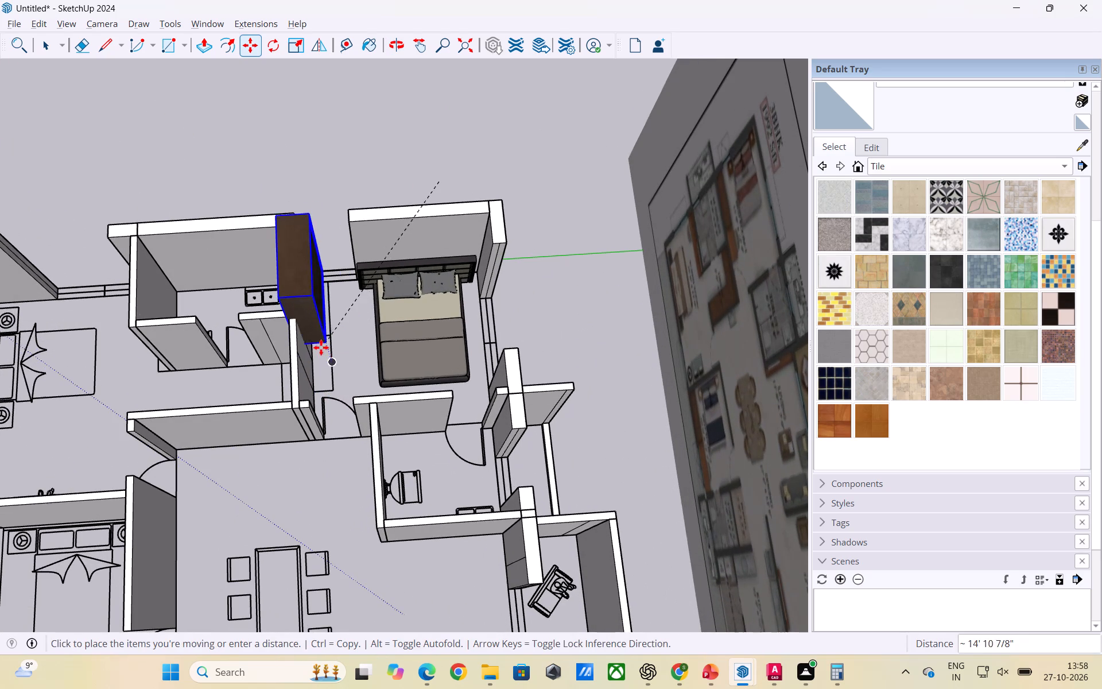
scroll(341, 354, up, 2)
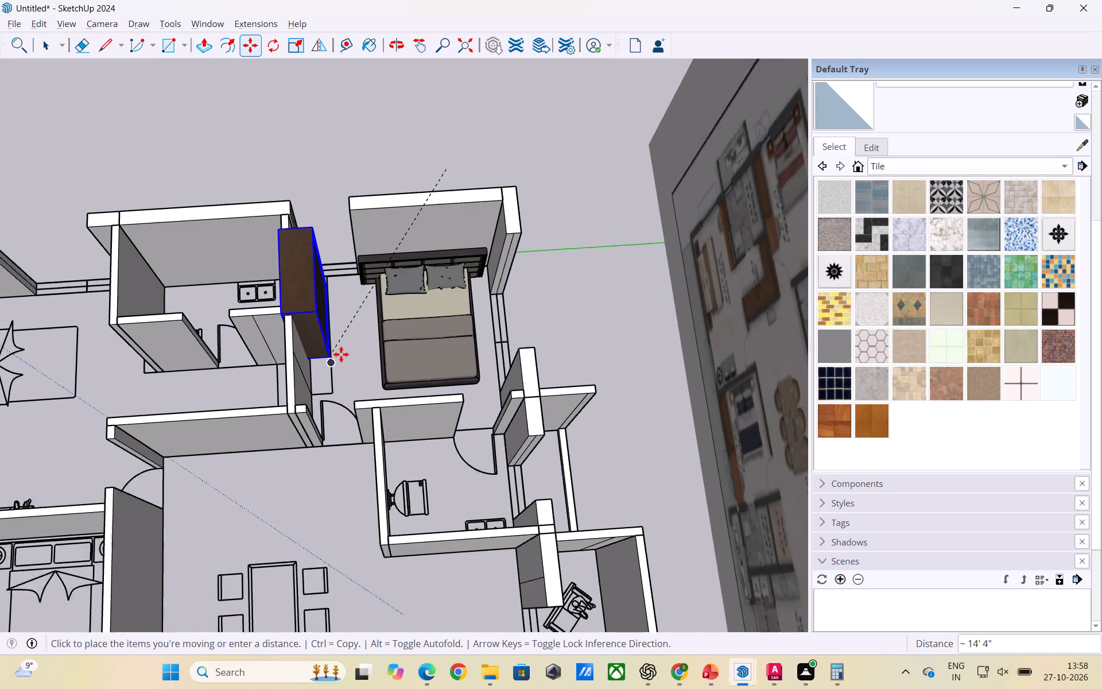
scroll(341, 354, up, 7)
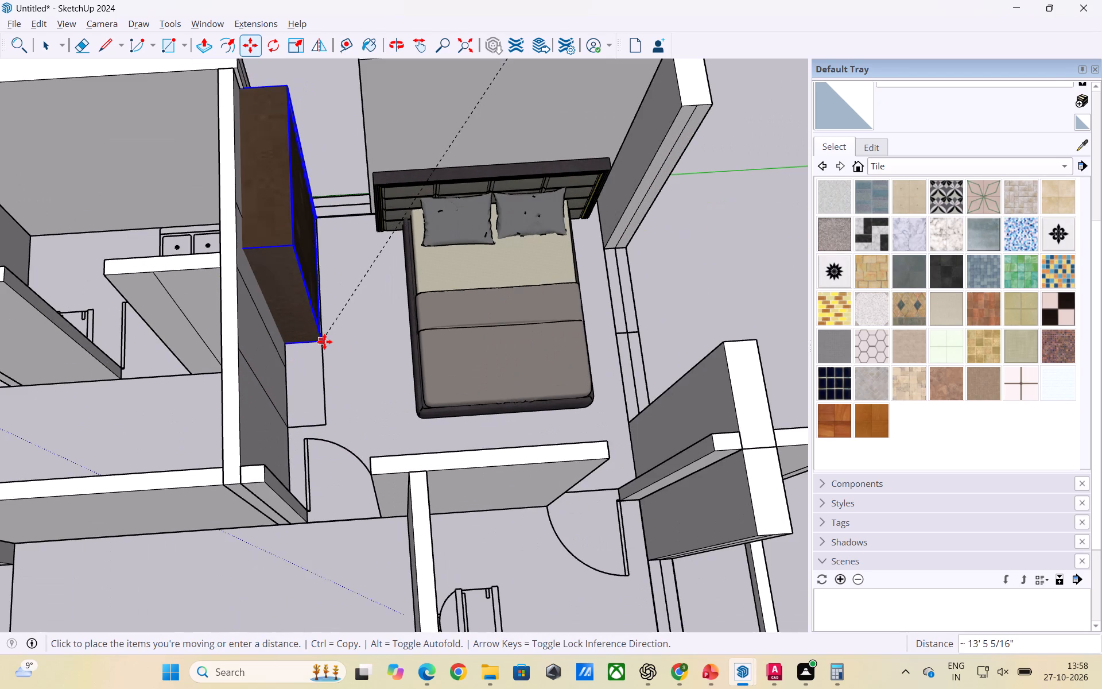
click(342, 344)
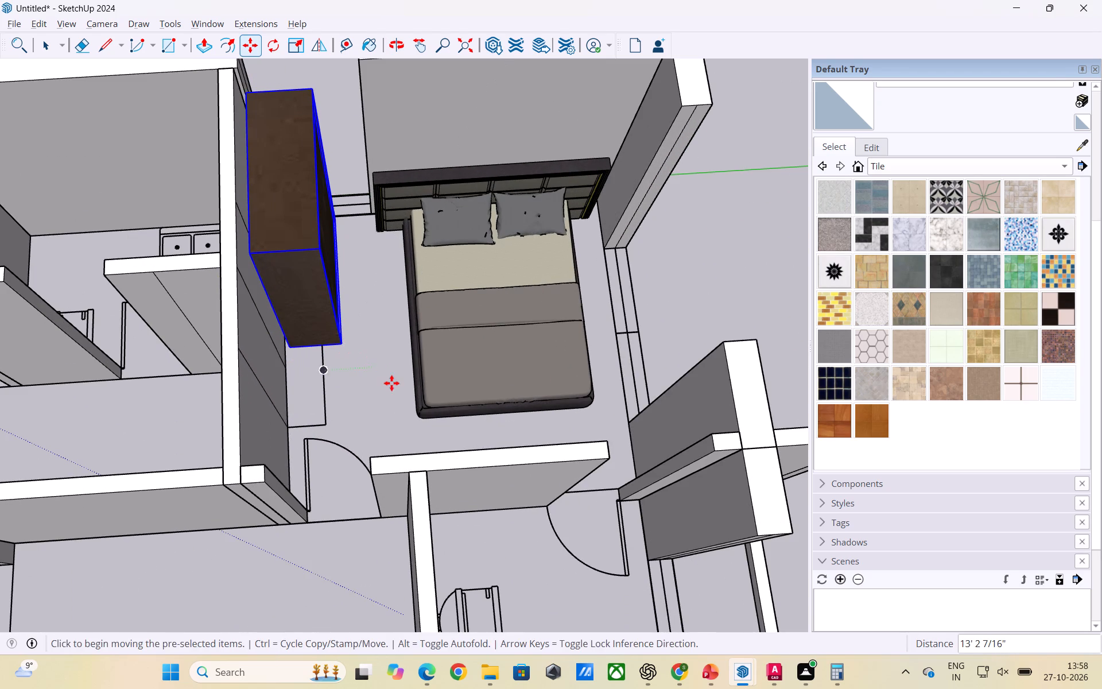
key(space)
scroll(383, 392, down, 3)
click(668, 313)
Raise the wardrobe about 1' along the blue axis from its rear bottom corner beside the opening in the bedroom's outer wall.
scroll(291, 339, up, 2)
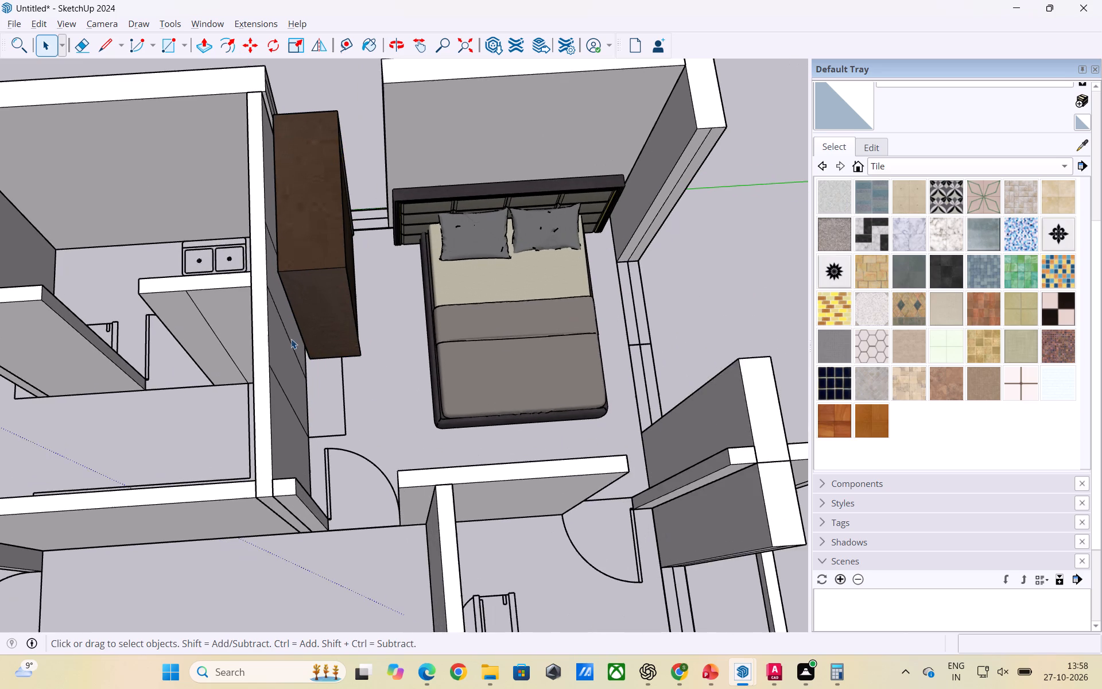
middle_drag(297, 355, 333, 290)
scroll(340, 313, up, 3)
middle_drag(406, 353, 103, 352)
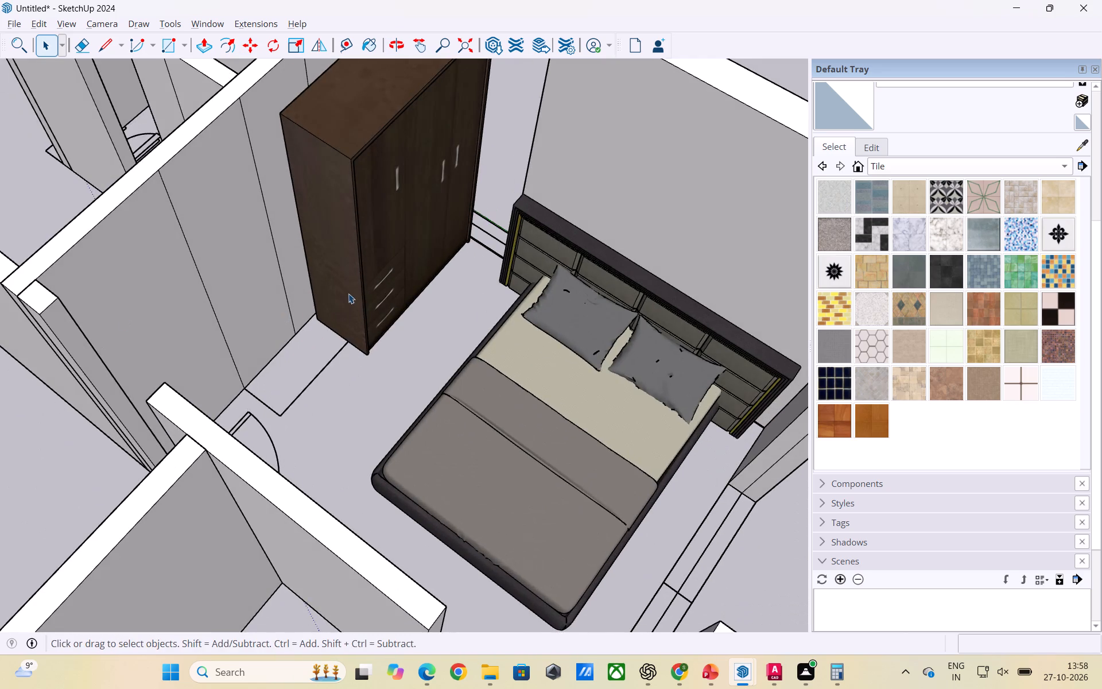
scroll(349, 291, down, 2)
middle_drag(234, 374, 226, 368)
scroll(359, 299, down, 3)
middle_drag(379, 340, 173, 346)
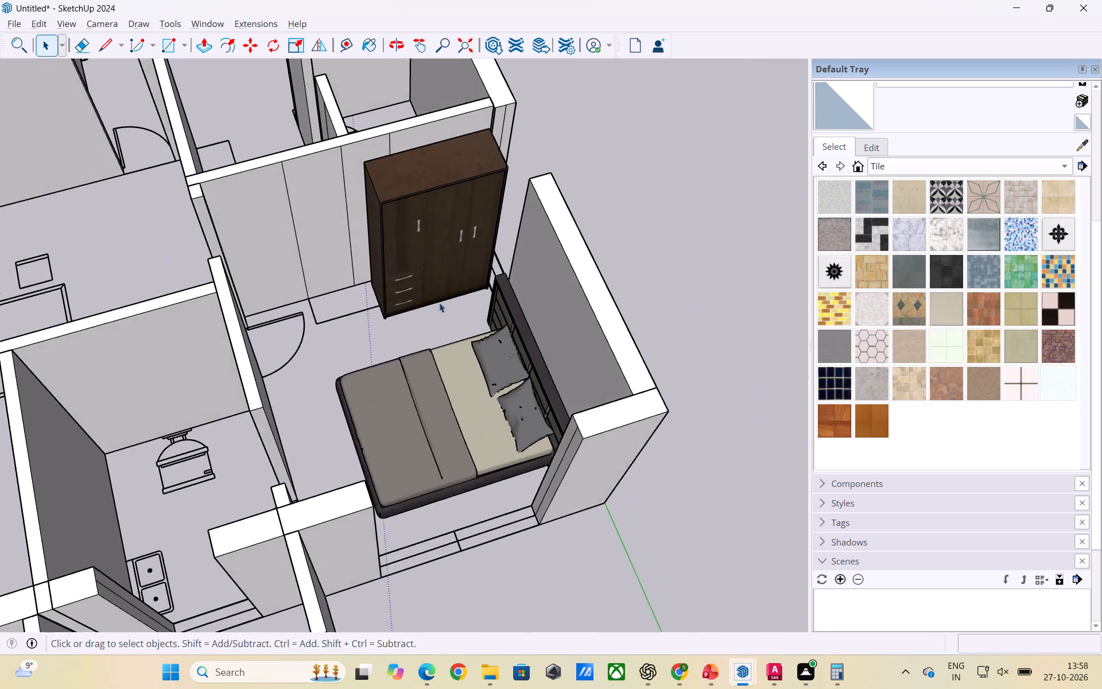
scroll(441, 303, up, 3)
middle_drag(519, 318, 196, 297)
middle_drag(542, 312, 292, 301)
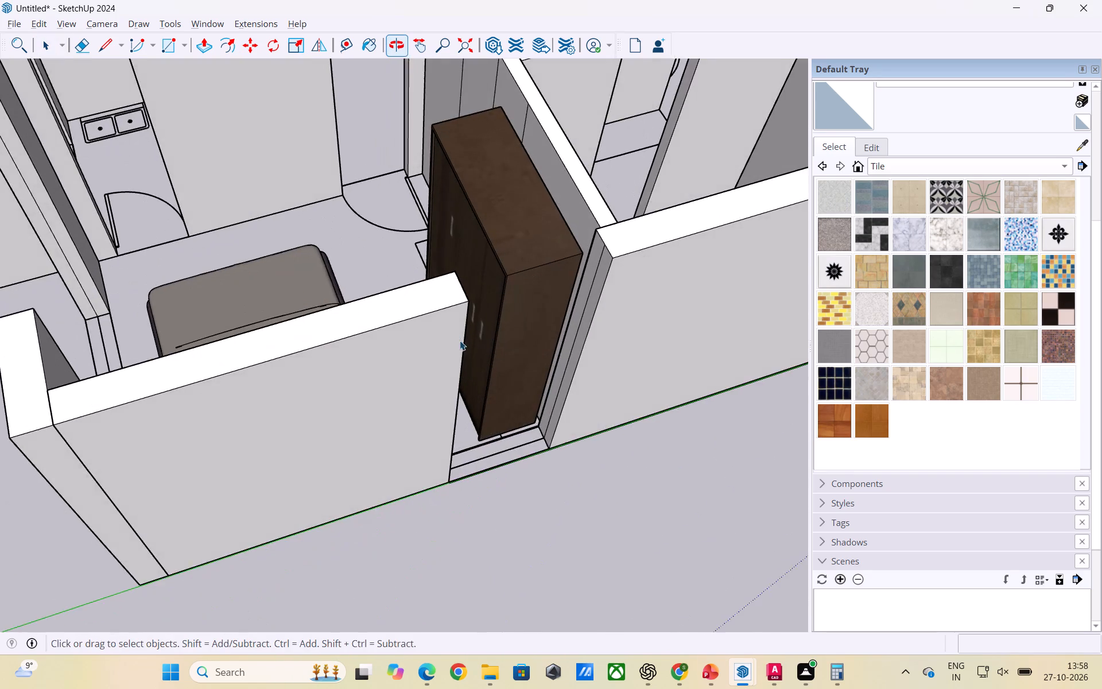
scroll(460, 341, up, 2)
middle_drag(468, 355, 416, 365)
click(491, 369)
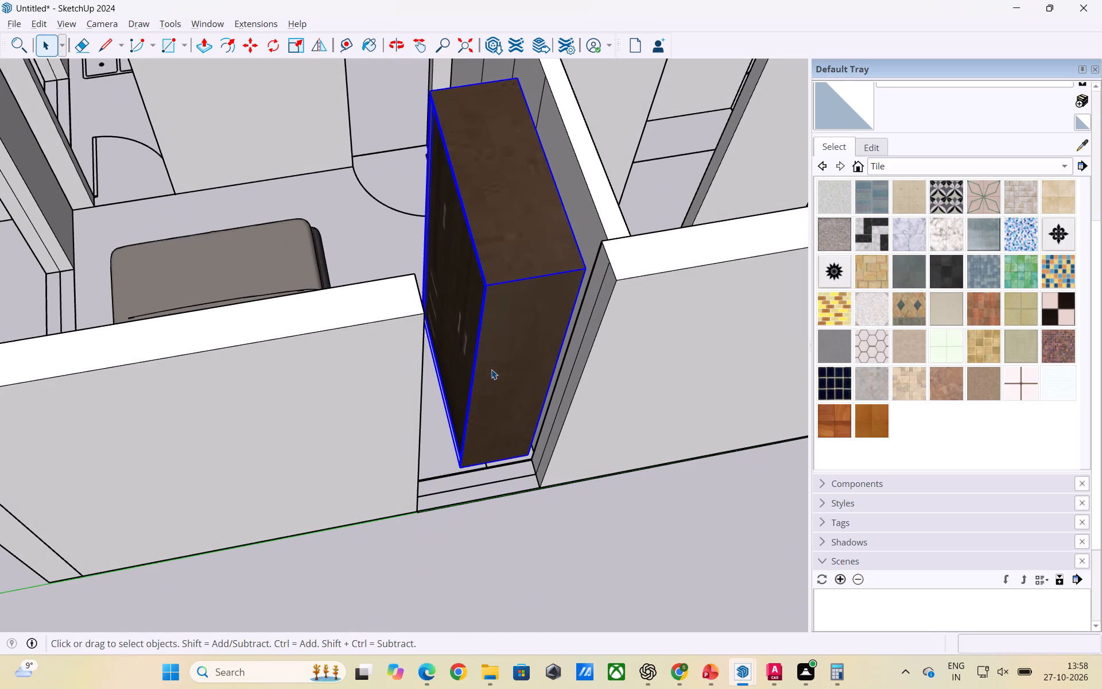
key(m)
click(527, 454)
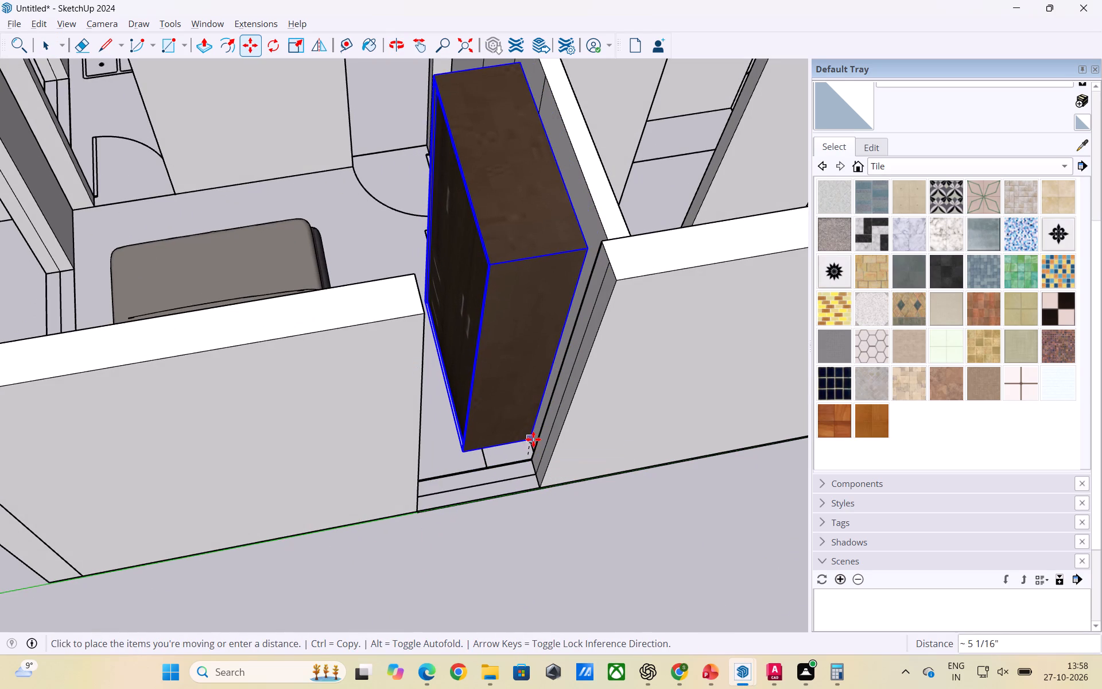
scroll(533, 439, up, 3)
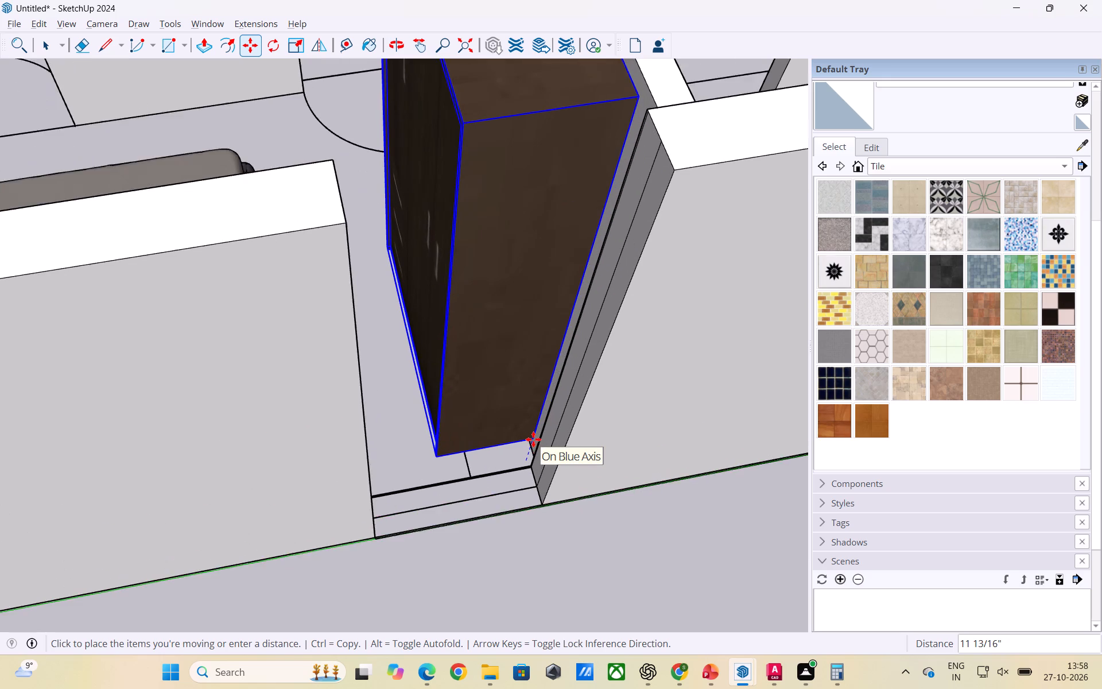
scroll(533, 439, up, 2)
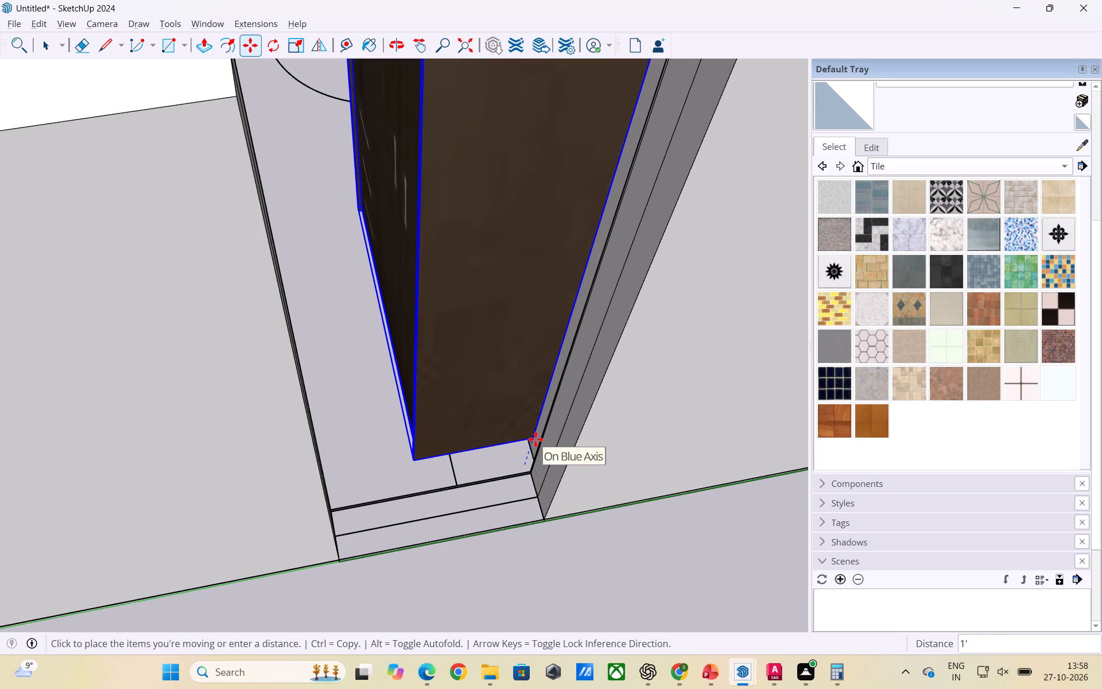
click(536, 439)
key(space)
click(284, 435)
scroll(453, 431, down, 2)
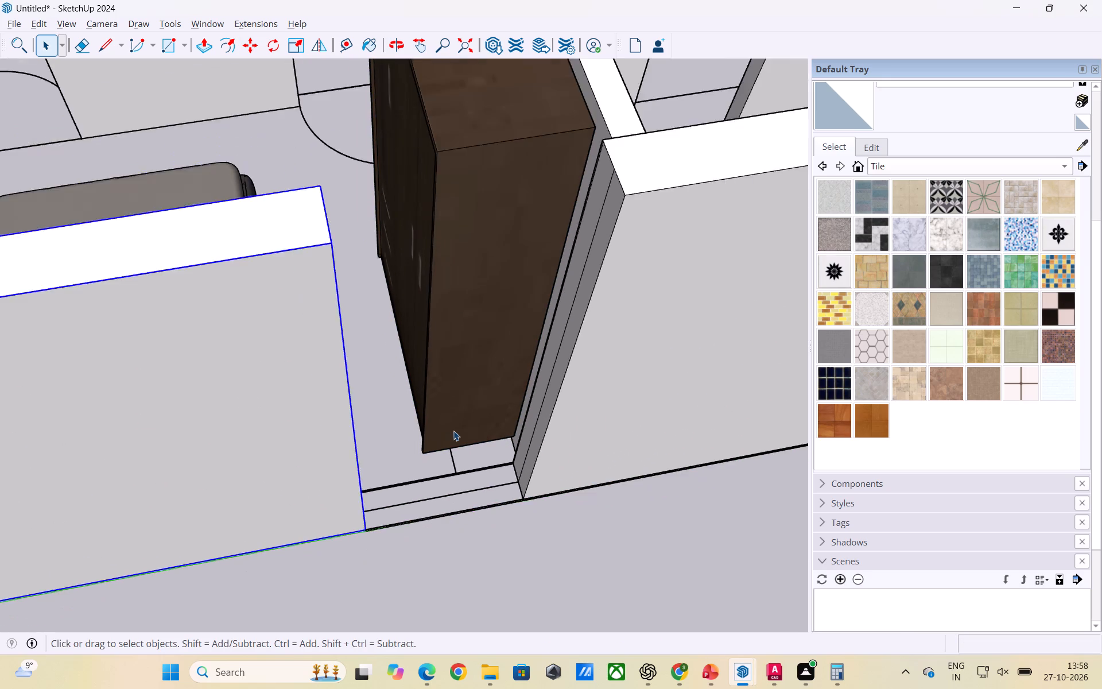
scroll(453, 431, down, 6)
click(513, 517)
Examine the bedroom with the bed and wardrobe from several sides, in relation to the neighbouring rooms and the floor-plan image.
scroll(424, 471, up, 2)
middle_drag(401, 468, 547, 470)
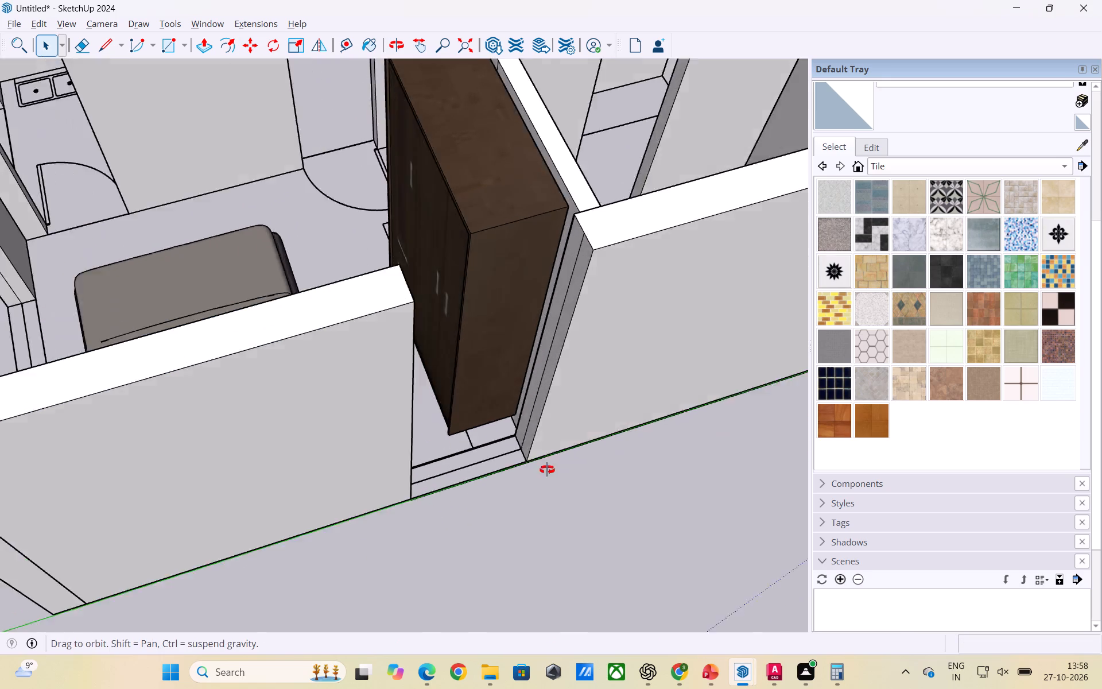
middle_drag(547, 470, 675, 437)
scroll(481, 385, down, 3)
middle_drag(348, 402, 663, 405)
scroll(505, 356, up, 2)
middle_drag(525, 373, 403, 399)
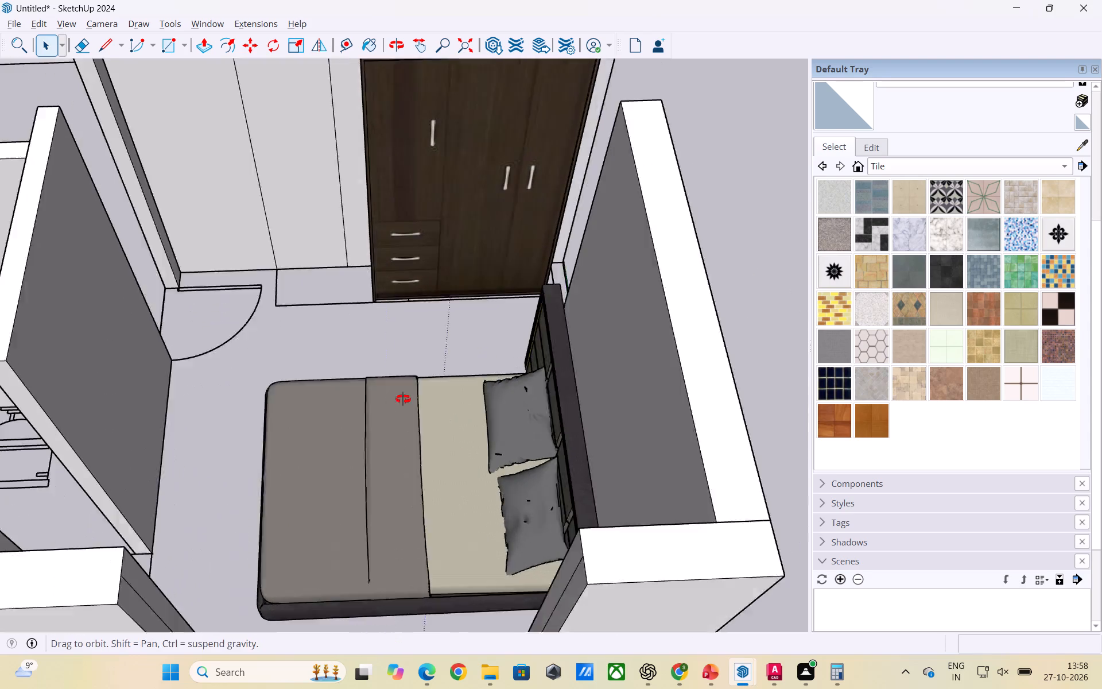
middle_drag(403, 399, 335, 397)
scroll(454, 380, up, 1)
scroll(455, 379, down, 8)
scroll(475, 435, up, 2)
middle_drag(500, 442, 694, 371)
scroll(441, 316, down, 12)
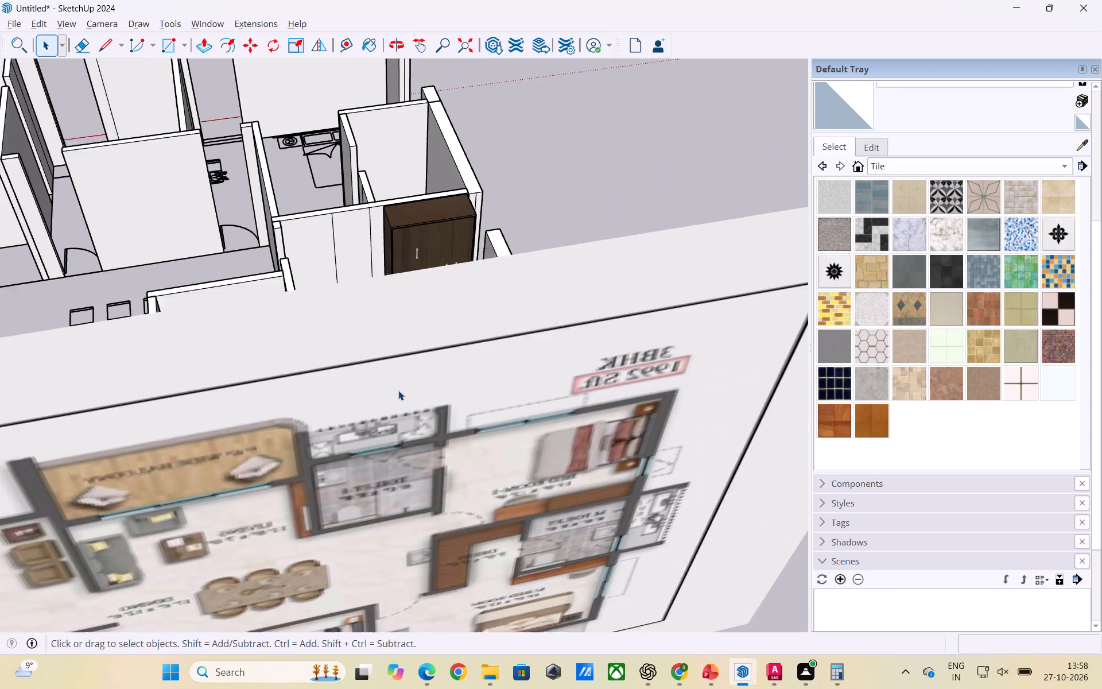
scroll(398, 390, down, 10)
middle_drag(405, 343, 461, 474)
scroll(358, 411, up, 3)
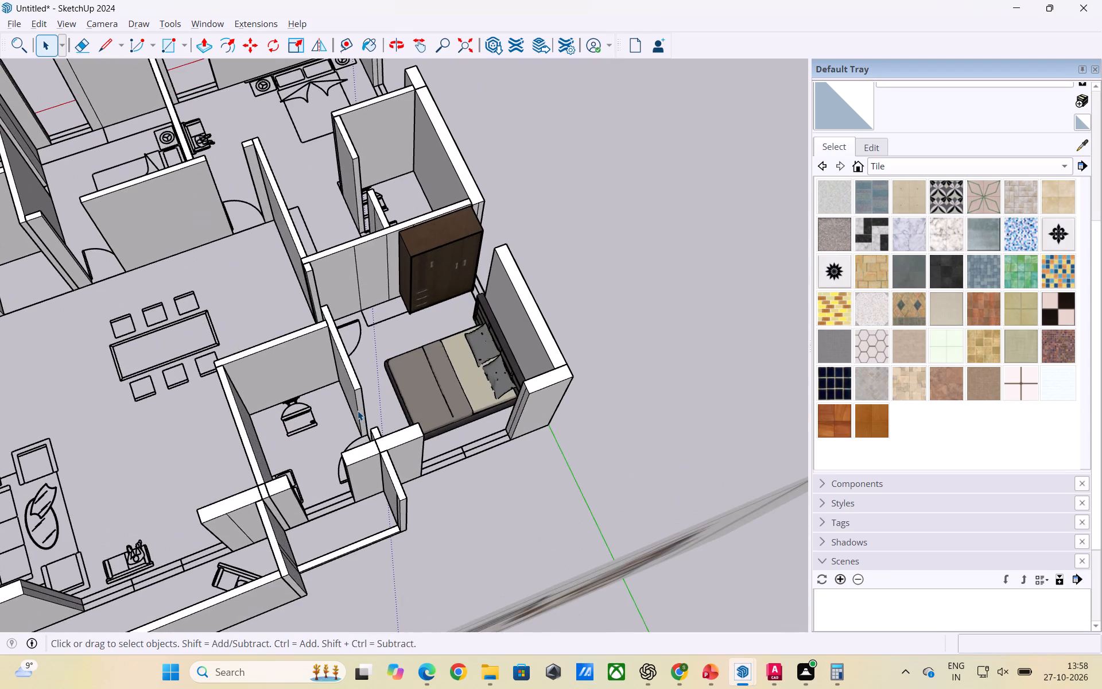
scroll(358, 411, down, 3)
middle_drag(359, 410, 609, 394)
scroll(480, 406, up, 3)
scroll(381, 431, up, 2)
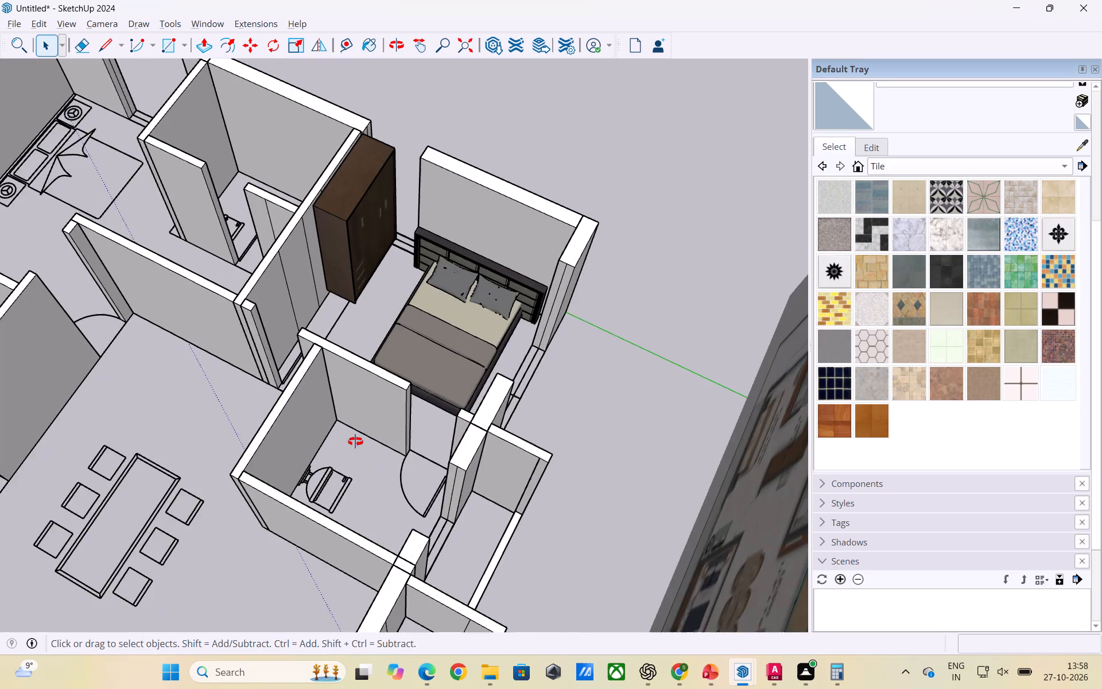
middle_drag(352, 441, 569, 433)
scroll(313, 303, down, 1)
scroll(313, 303, up, 6)
scroll(312, 322, down, 3)
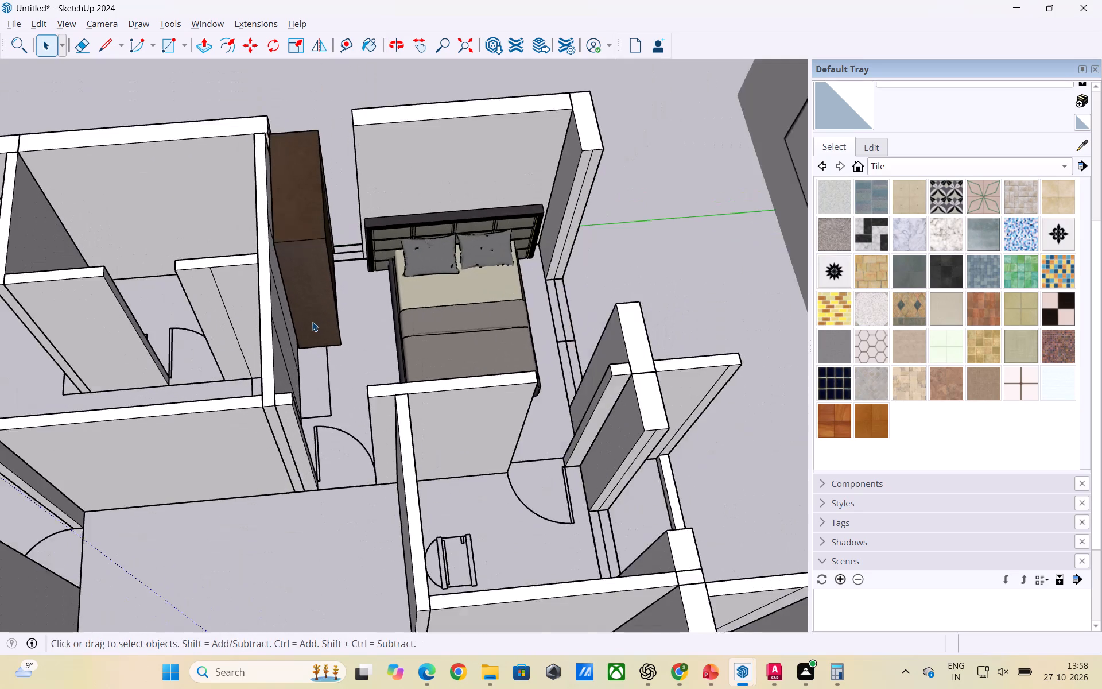
scroll(312, 322, down, 8)
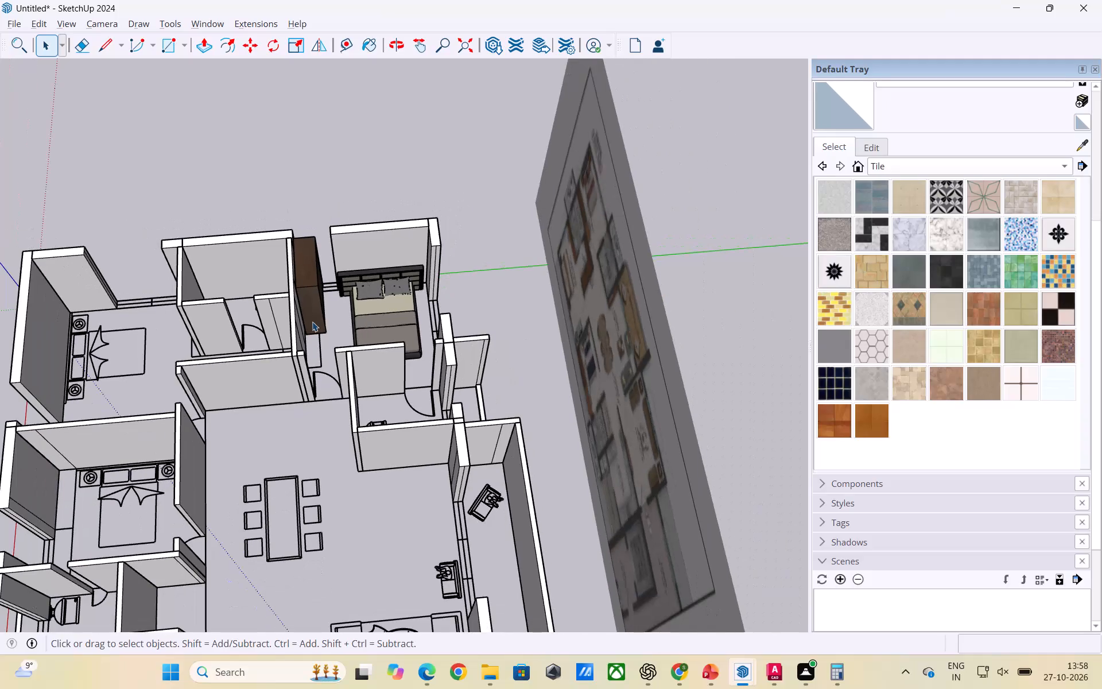
scroll(395, 287, down, 3)
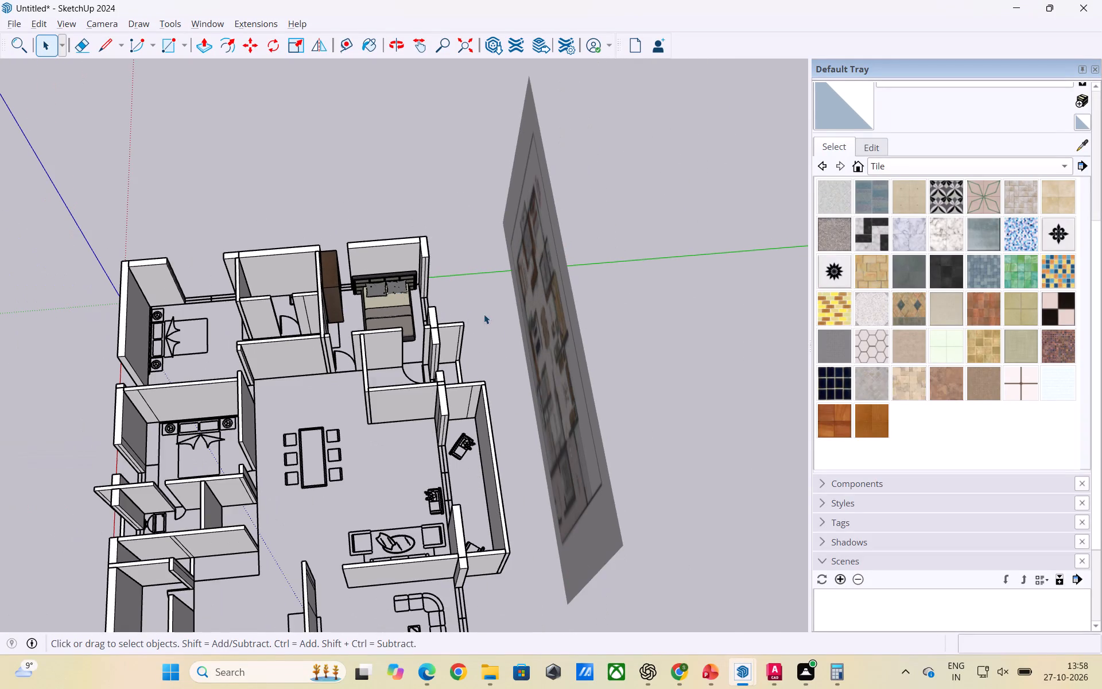
middle_drag(486, 320, 313, 339)
scroll(343, 280, up, 6)
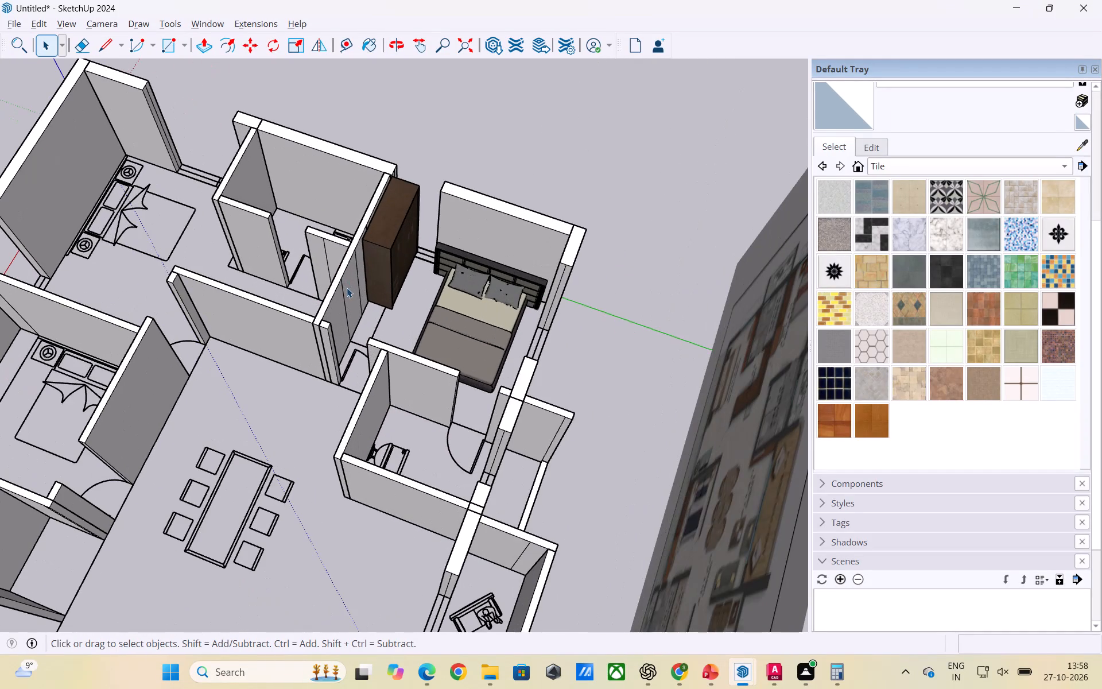
scroll(378, 320, up, 3)
middle_drag(413, 315, 282, 321)
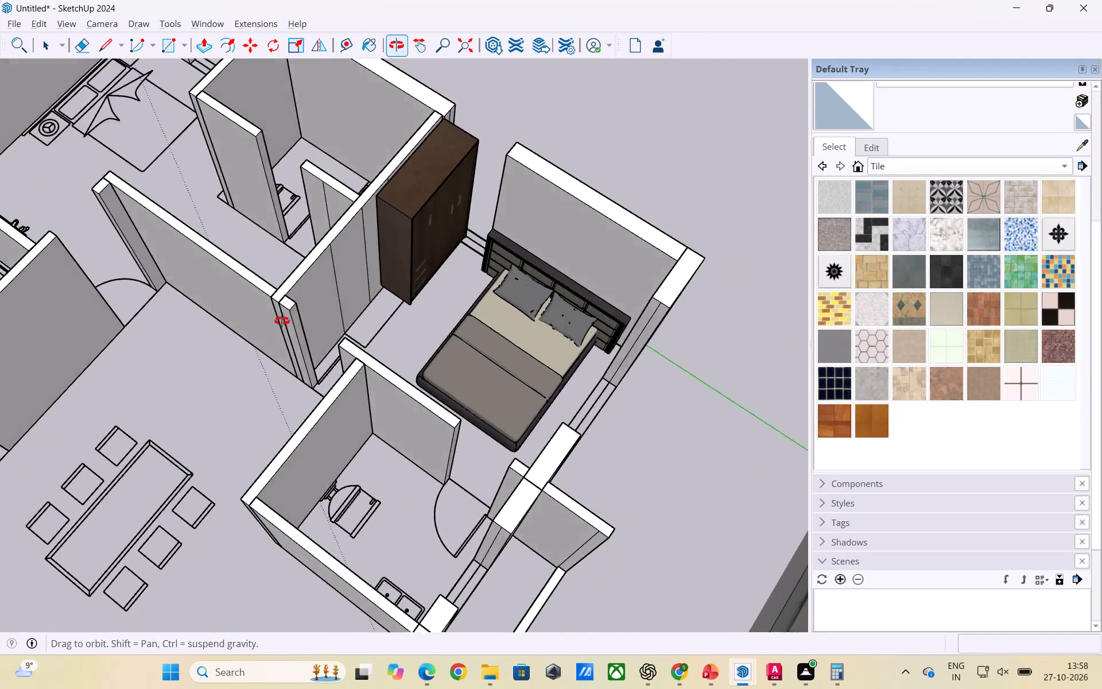
middle_drag(282, 321, 190, 310)
scroll(490, 308, up, 2)
middle_drag(455, 323, 286, 309)
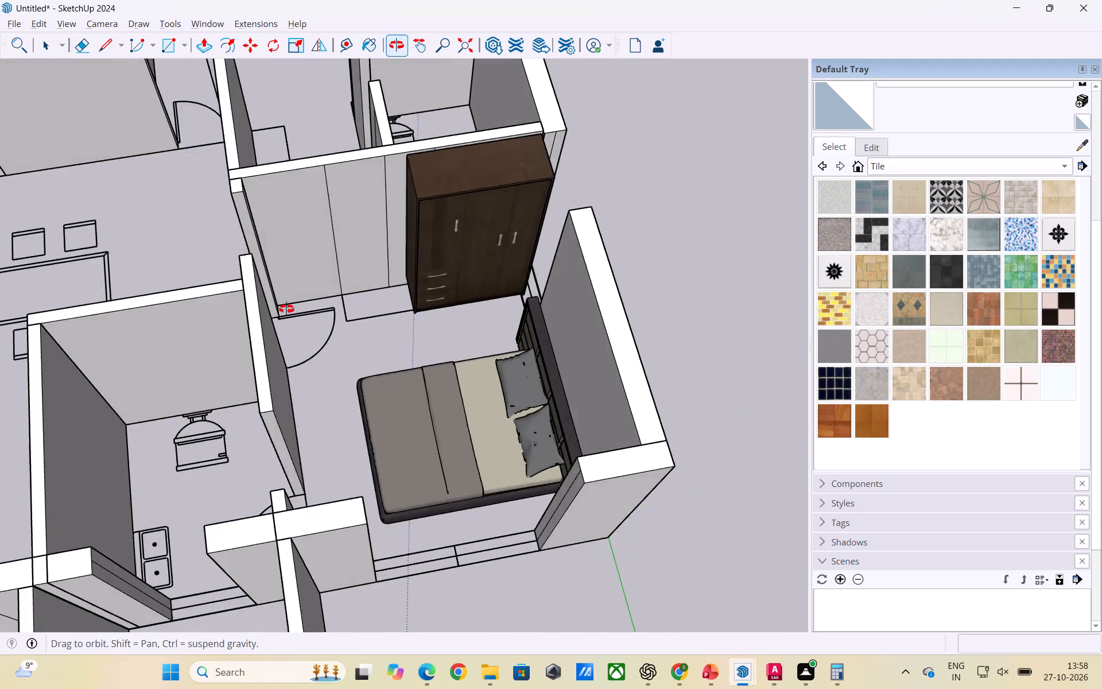
Examine the wardrobe's fit beside the bed, the shared toilet wall and the opening in the outer wall from inside and outside the bedroom.
middle_drag(286, 309, 243, 288)
scroll(519, 268, up, 2)
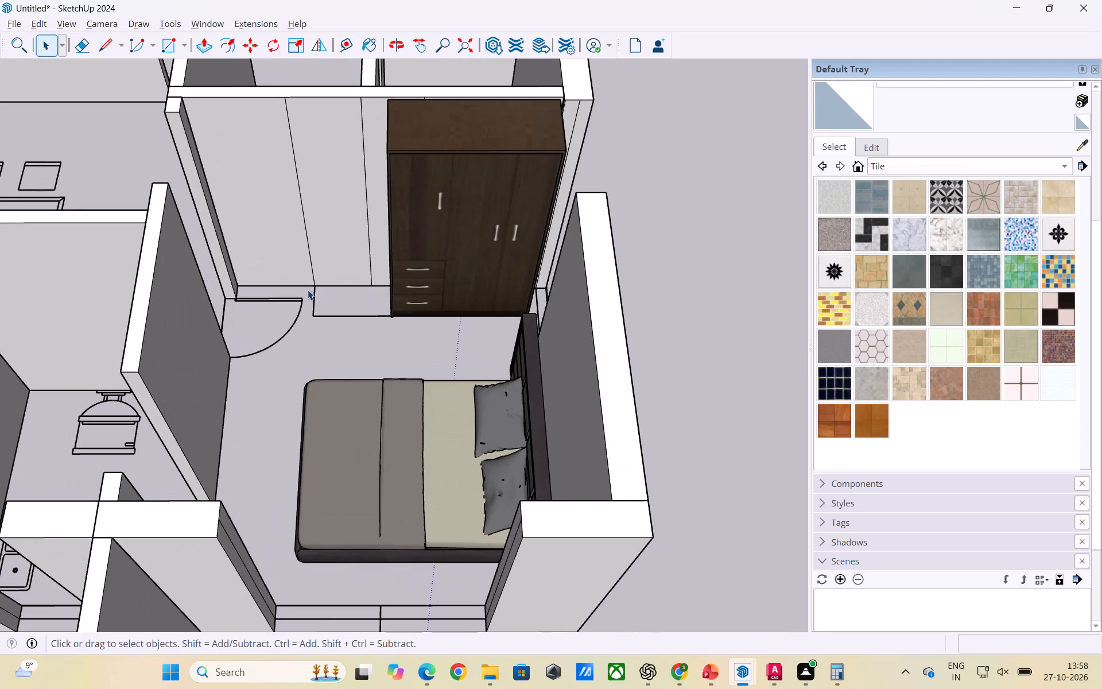
scroll(307, 289, down, 5)
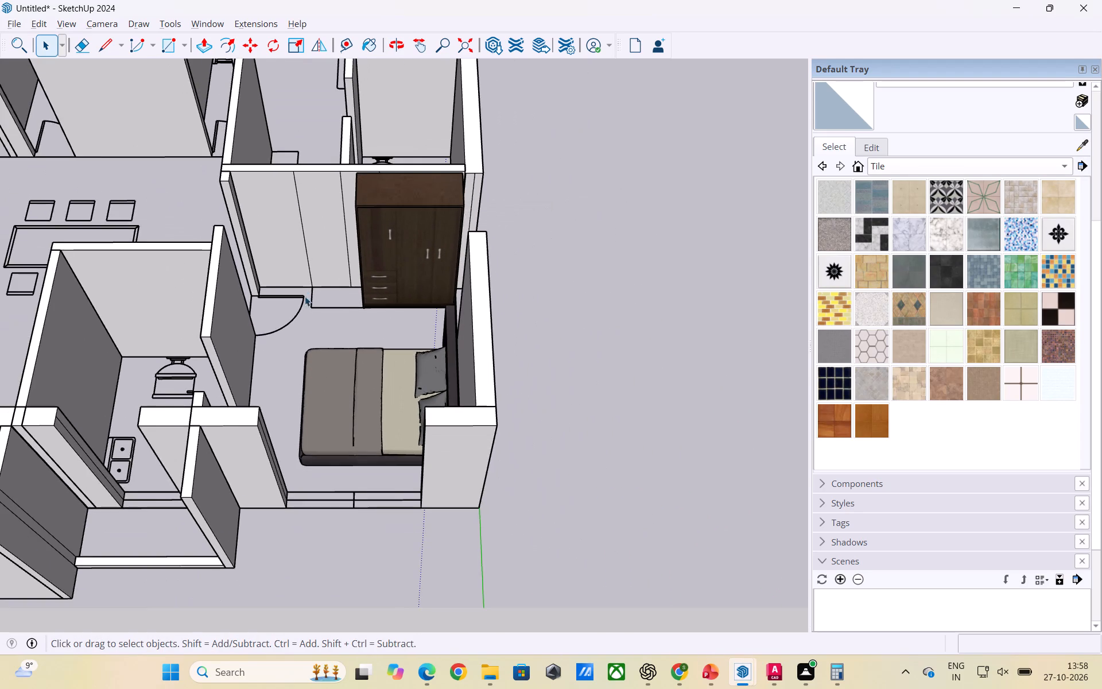
middle_drag(302, 316, 555, 324)
scroll(422, 325, up, 2)
middle_drag(429, 315, 295, 332)
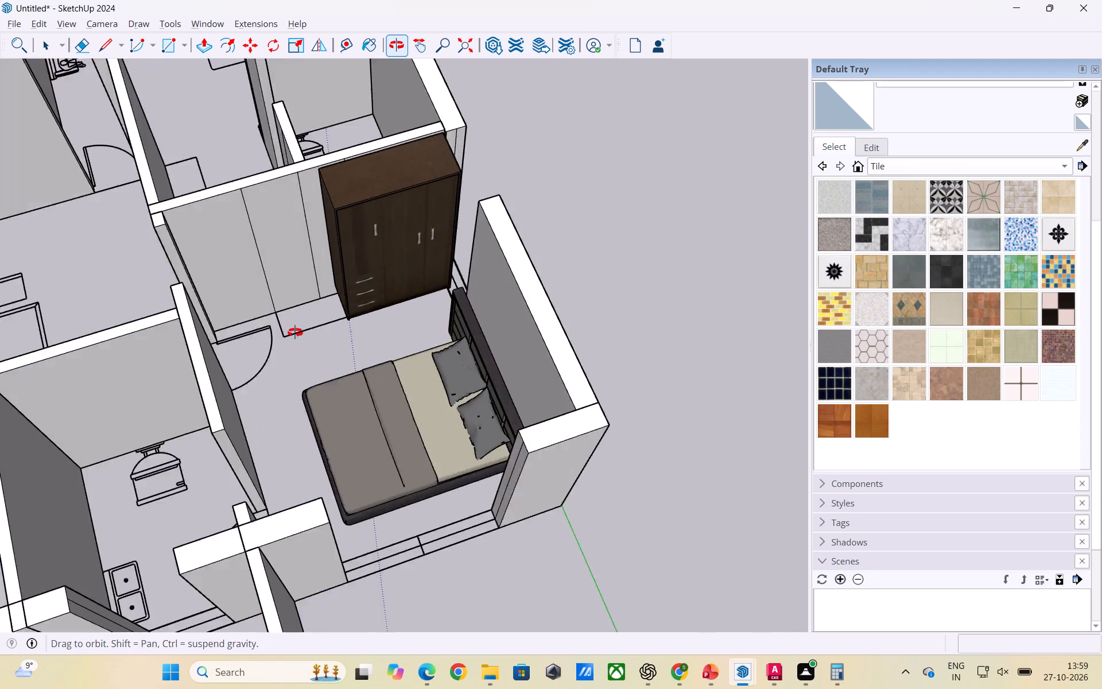
middle_drag(295, 332, 199, 315)
middle_drag(509, 313, 155, 327)
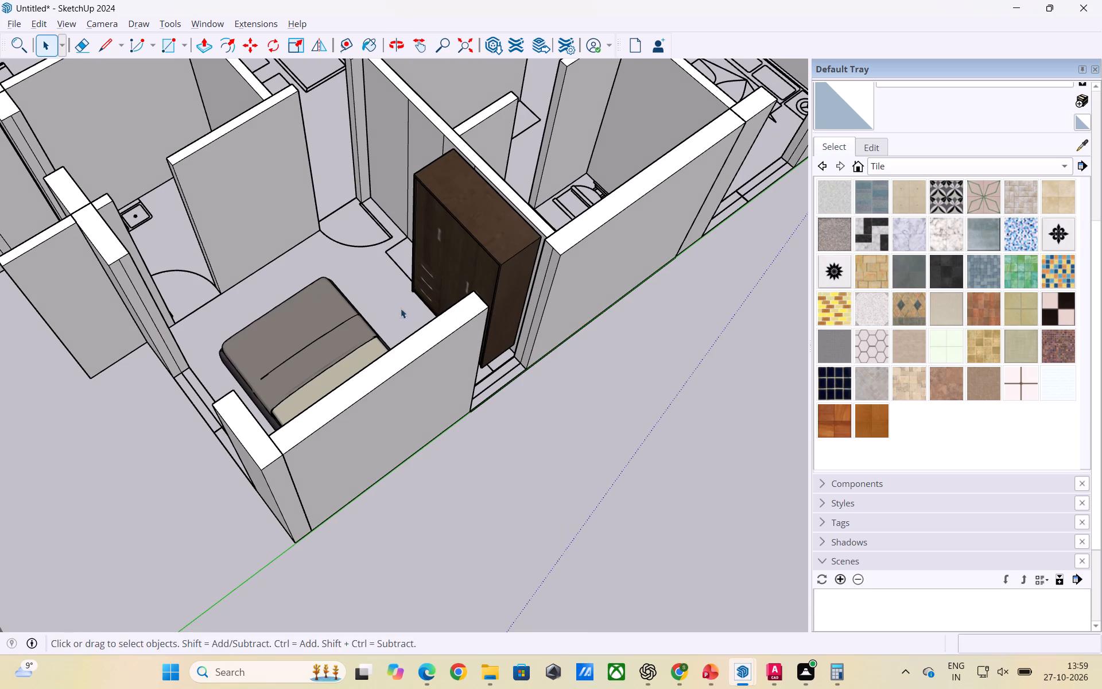
middle_drag(269, 330, 642, 327)
scroll(483, 226, up, 2)
scroll(486, 386, down, 4)
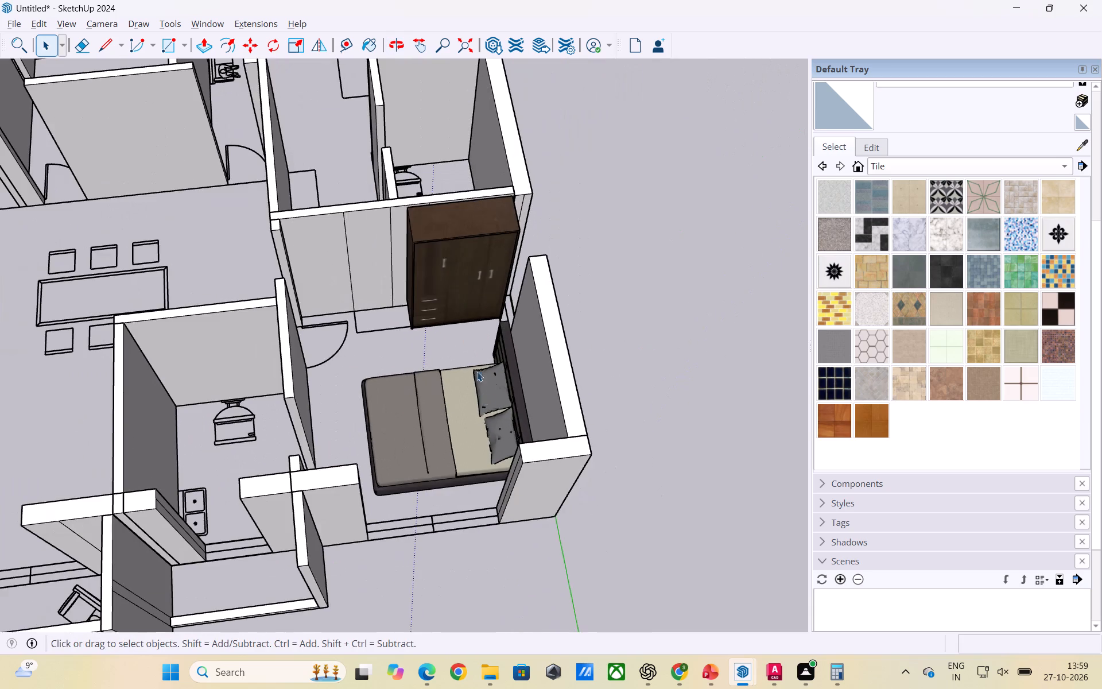
middle_drag(455, 213, 467, 111)
middle_drag(467, 173, 498, 270)
scroll(461, 269, up, 3)
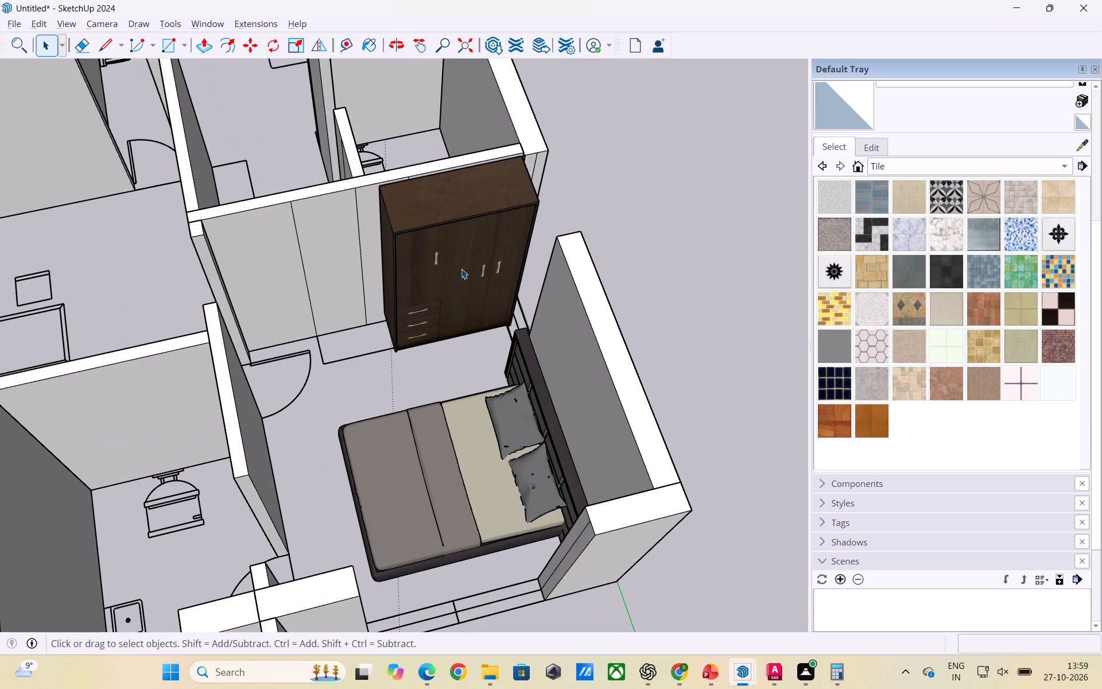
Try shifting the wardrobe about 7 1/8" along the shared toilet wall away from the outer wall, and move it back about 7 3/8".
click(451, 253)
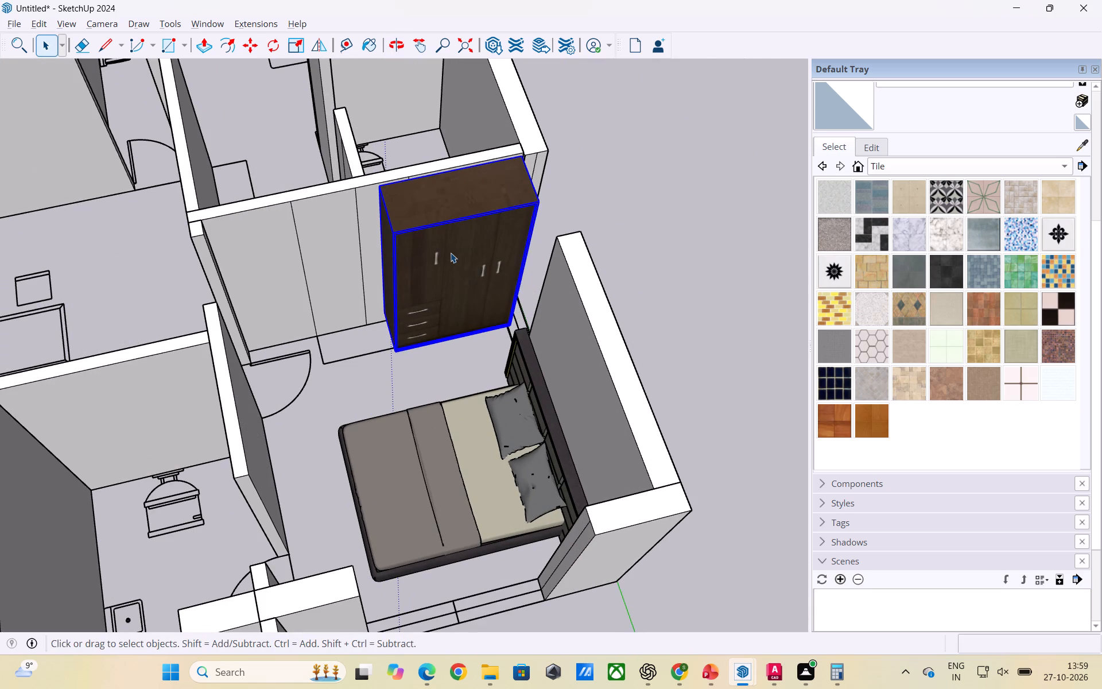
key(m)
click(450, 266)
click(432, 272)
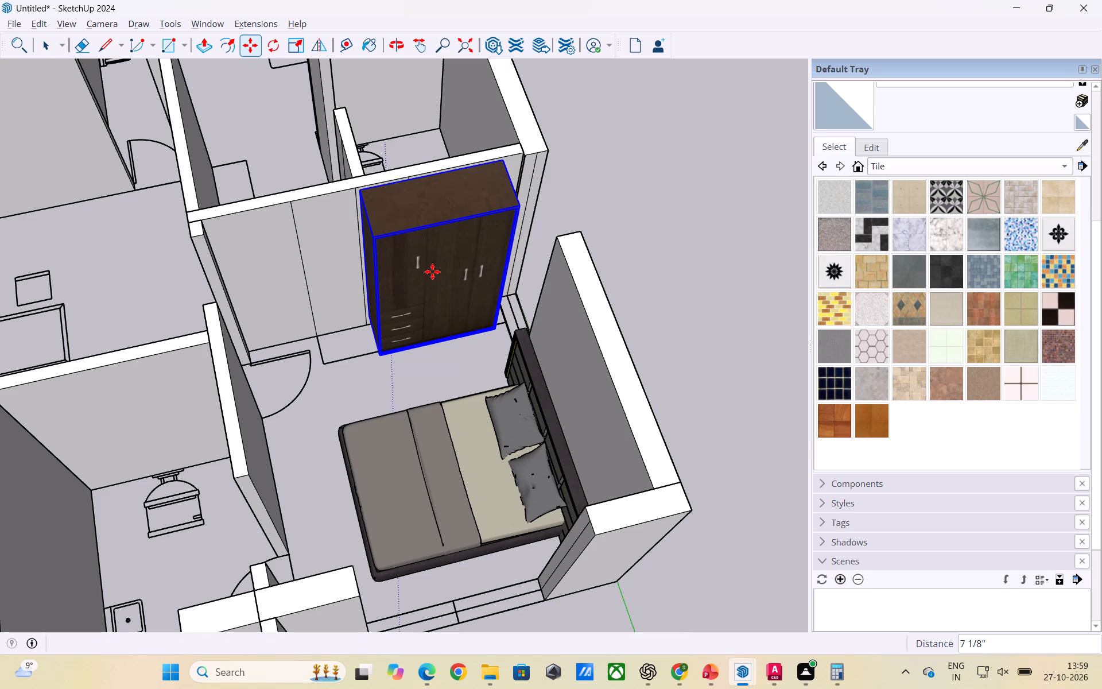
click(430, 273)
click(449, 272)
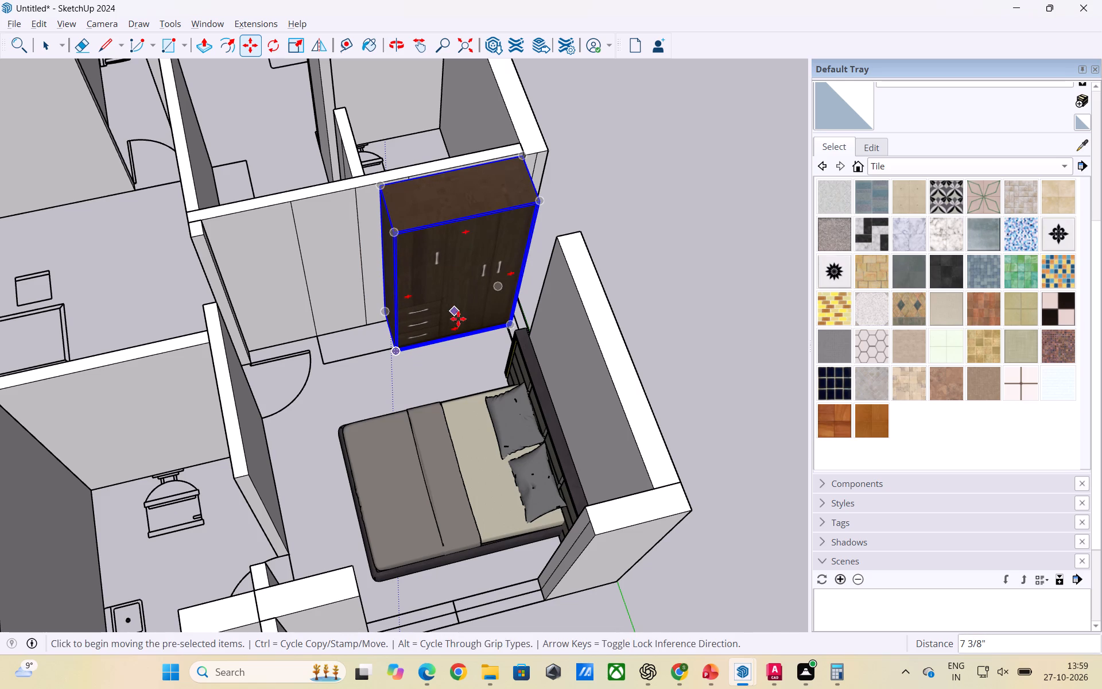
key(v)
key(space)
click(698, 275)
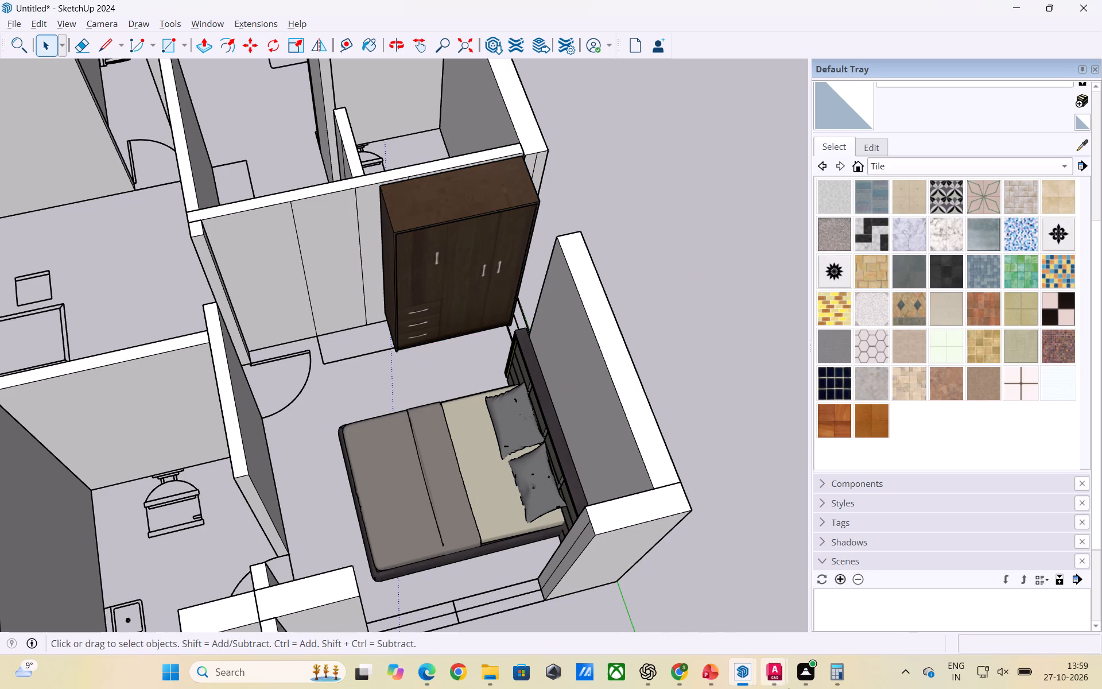
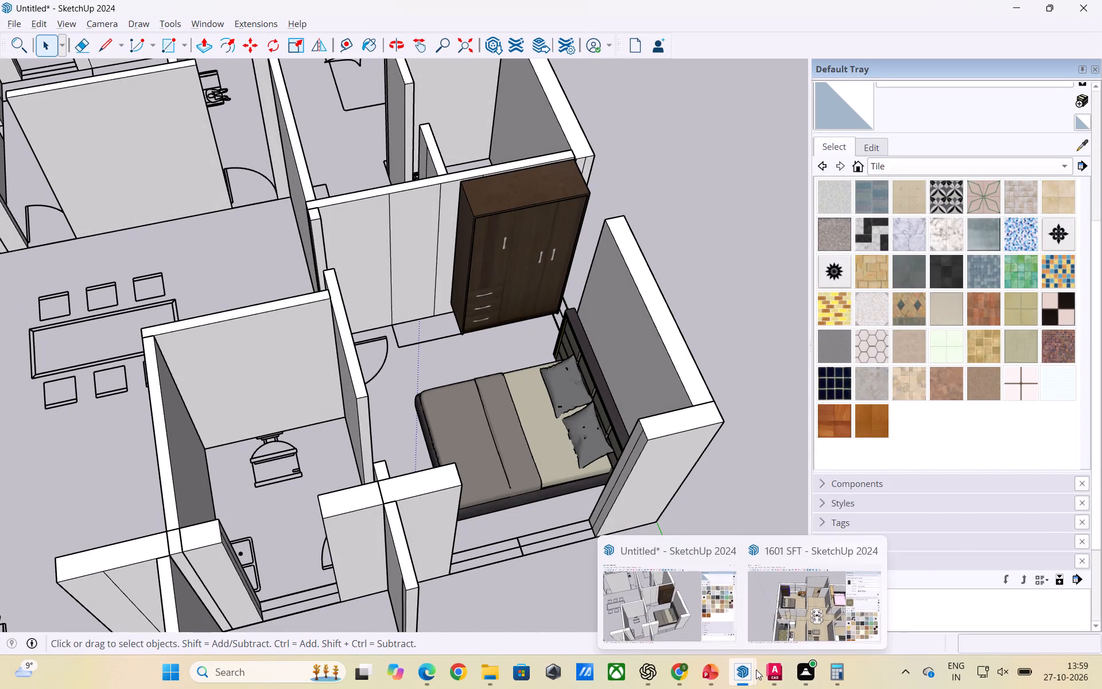
Copy the study desk with chair from the 1601 SFT model's bedroom into the apartment bedroom, placing it between the bed and wardrobe.
click(829, 614)
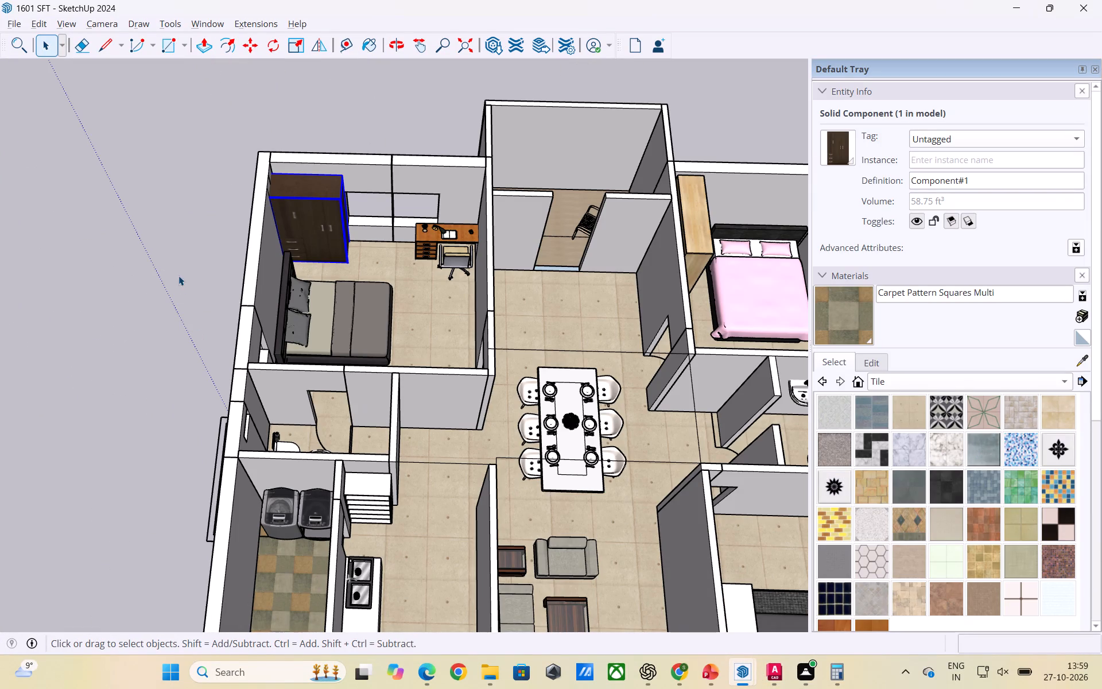
click(179, 276)
click(465, 255)
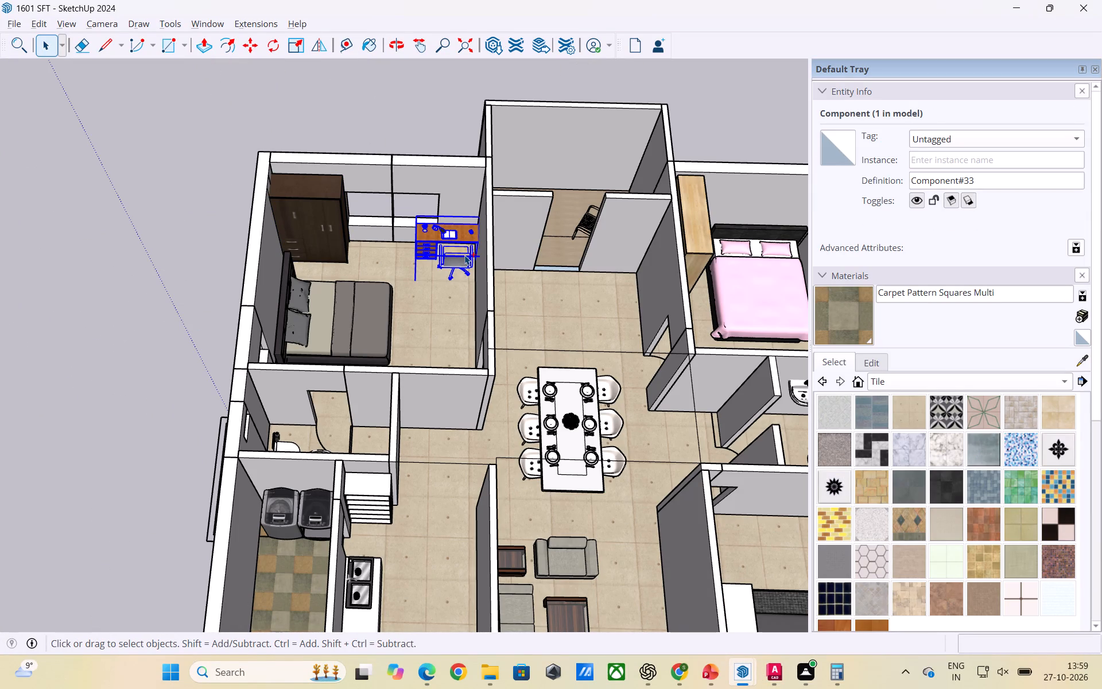
key(ctrl+c)
key(alt+Tab)
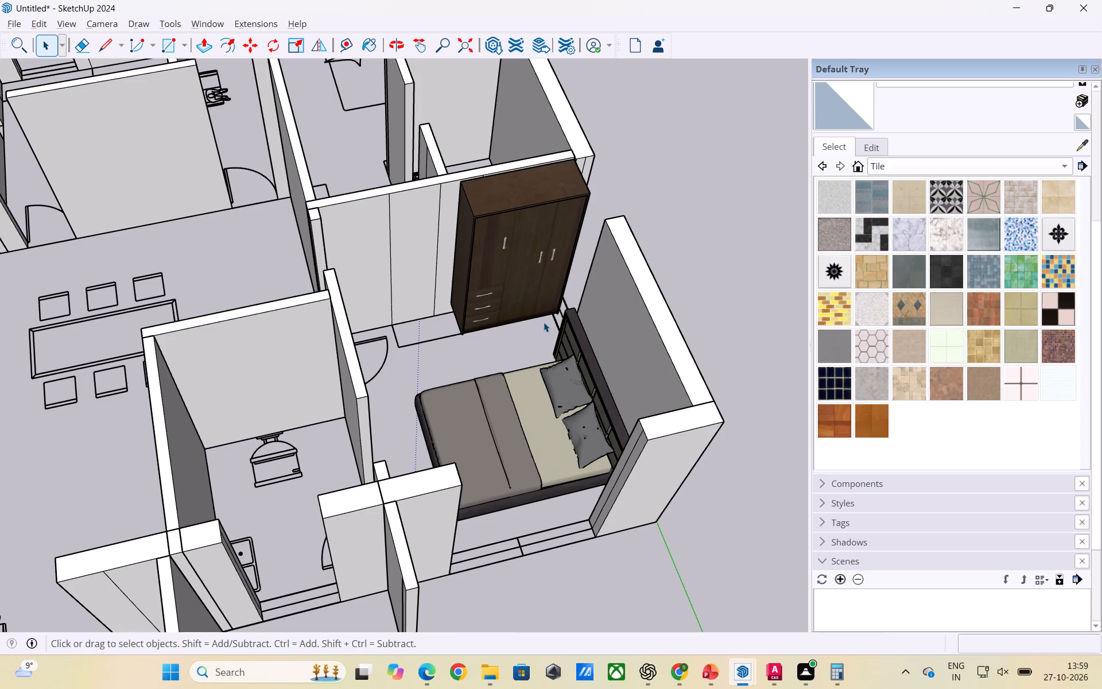
key(ctrl+v)
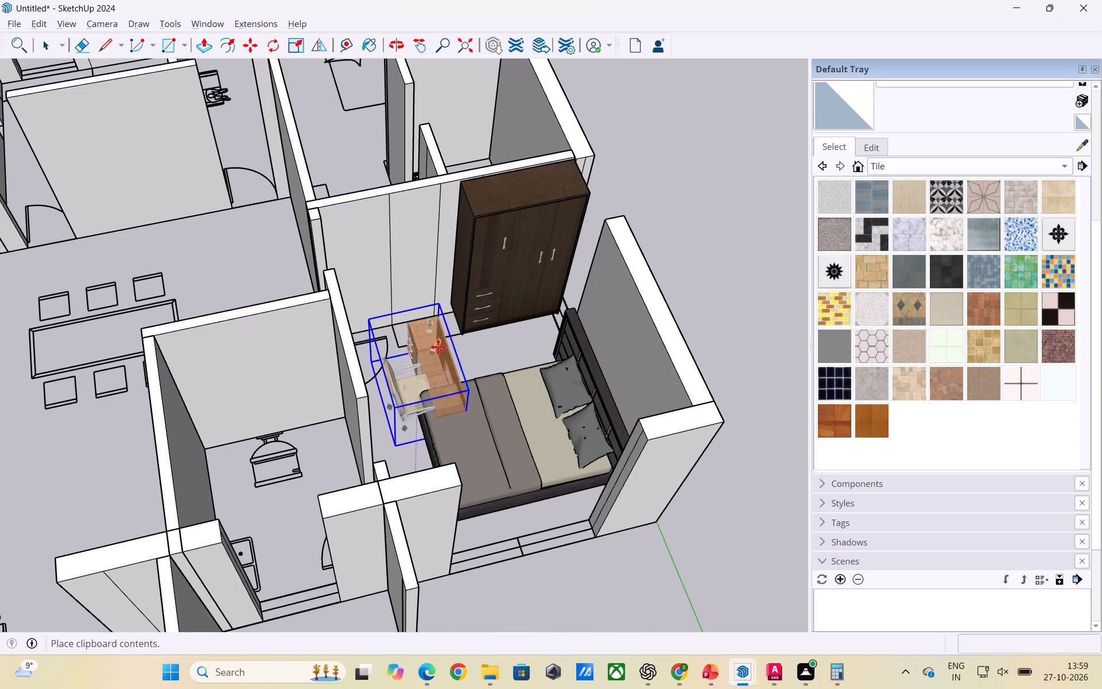
click(473, 323)
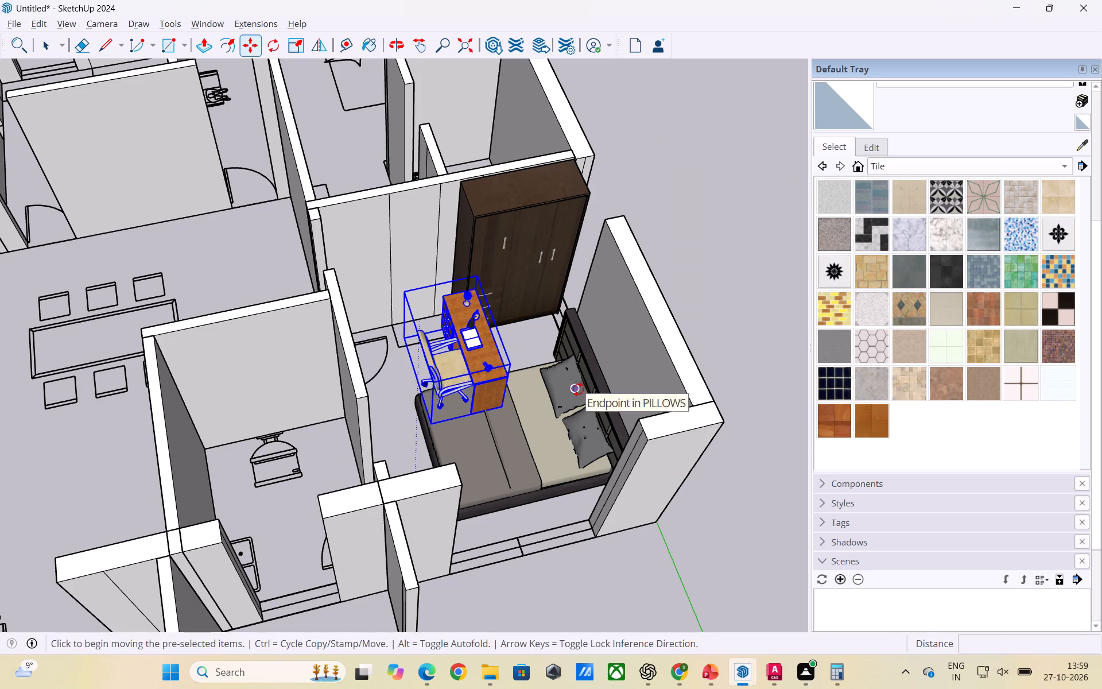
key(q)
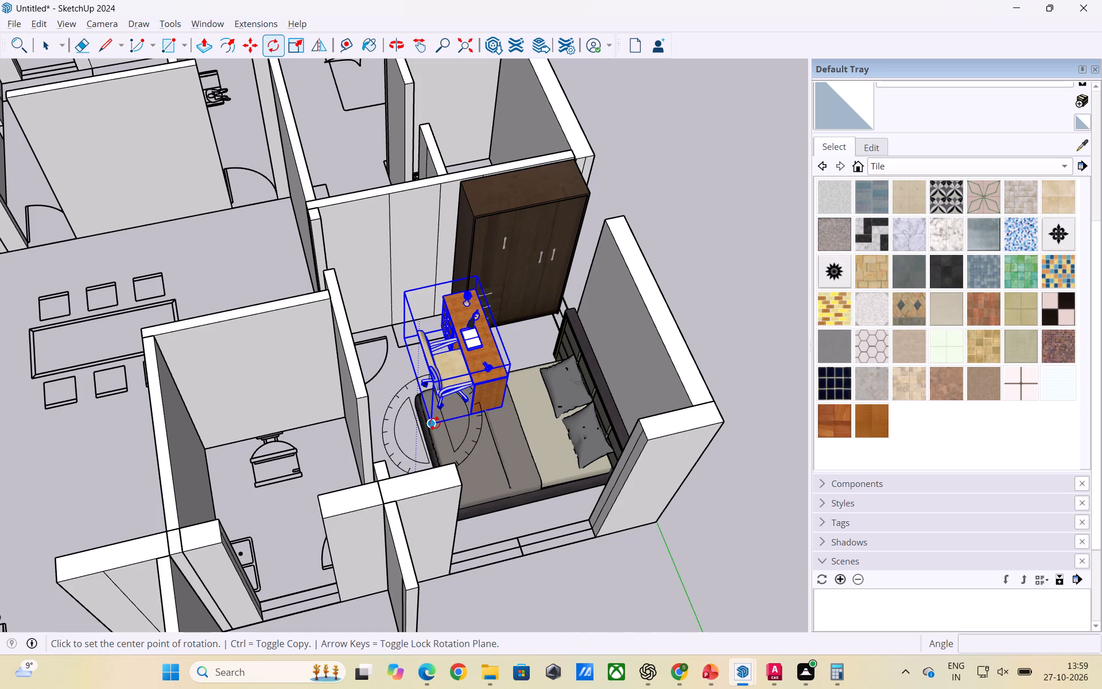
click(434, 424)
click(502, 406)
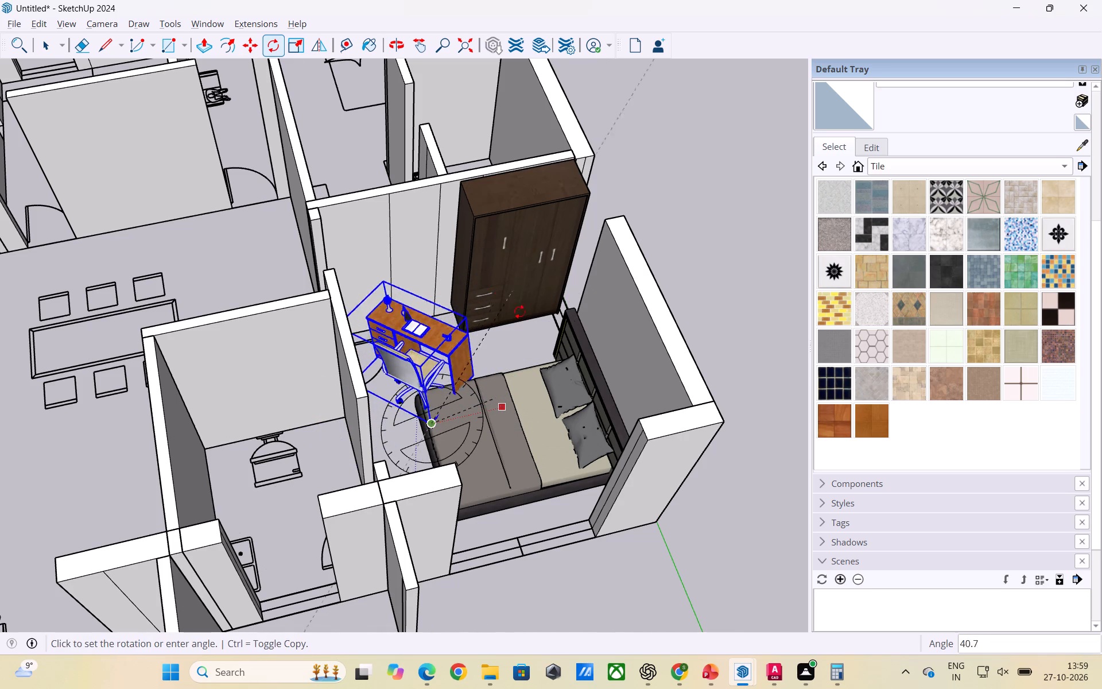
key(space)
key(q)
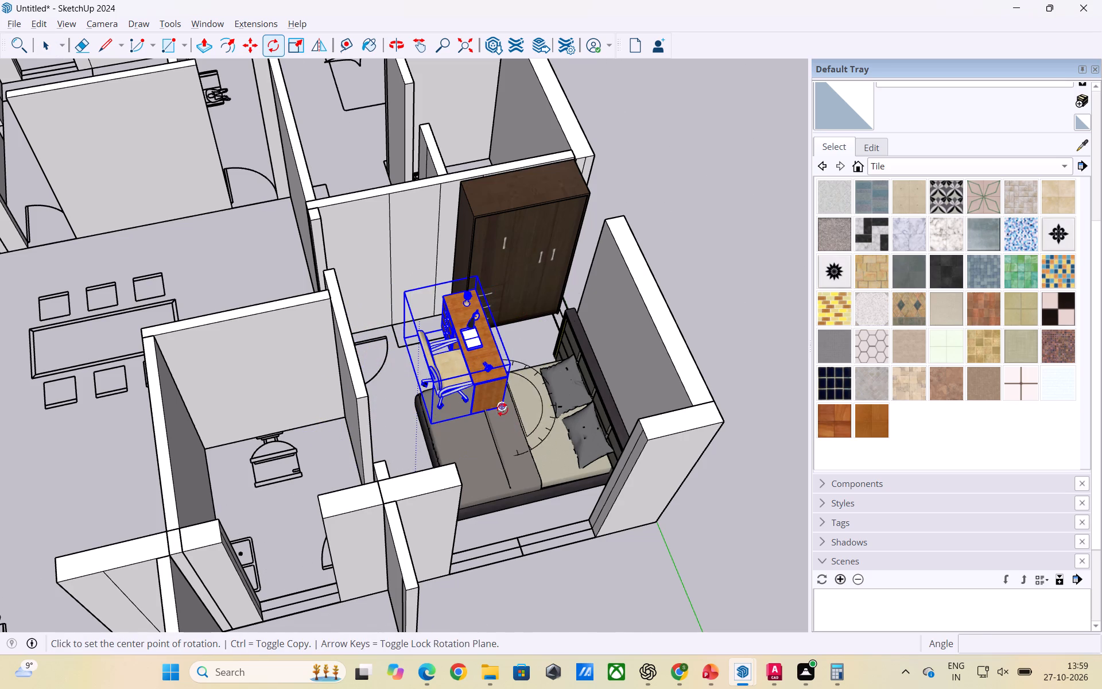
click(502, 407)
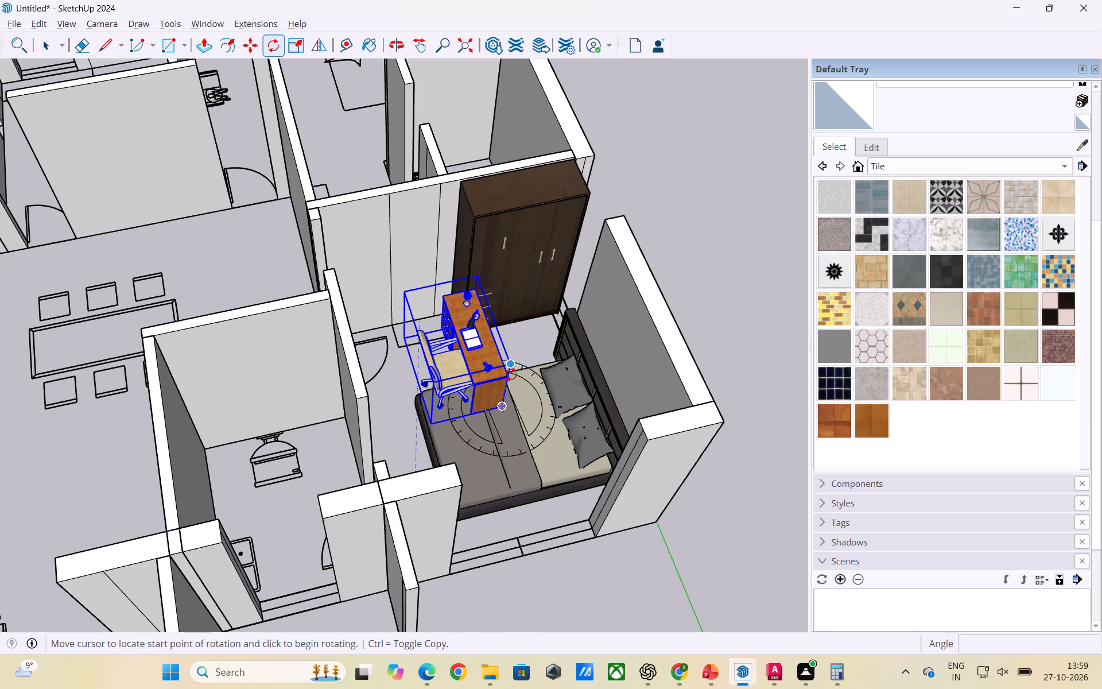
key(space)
Rotate the desk and chair 90° in plan about the desk set's bottom corner over the bed.
scroll(555, 399, down, 4)
middle_drag(571, 404, 288, 380)
scroll(453, 434, up, 3)
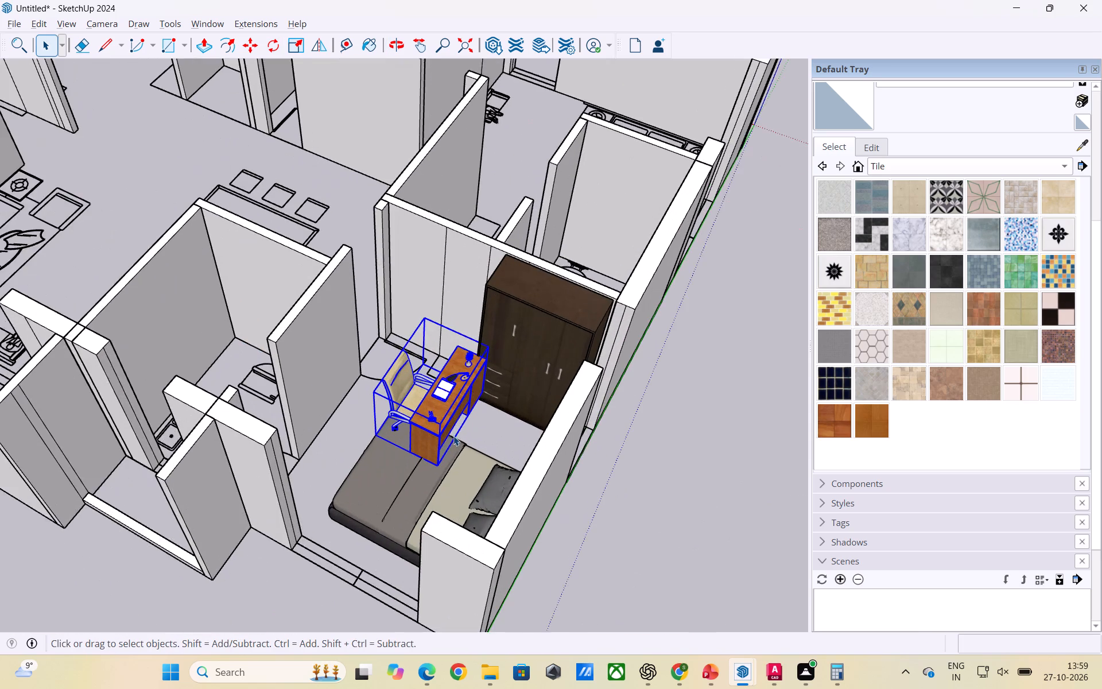
scroll(452, 440, up, 1)
key(q)
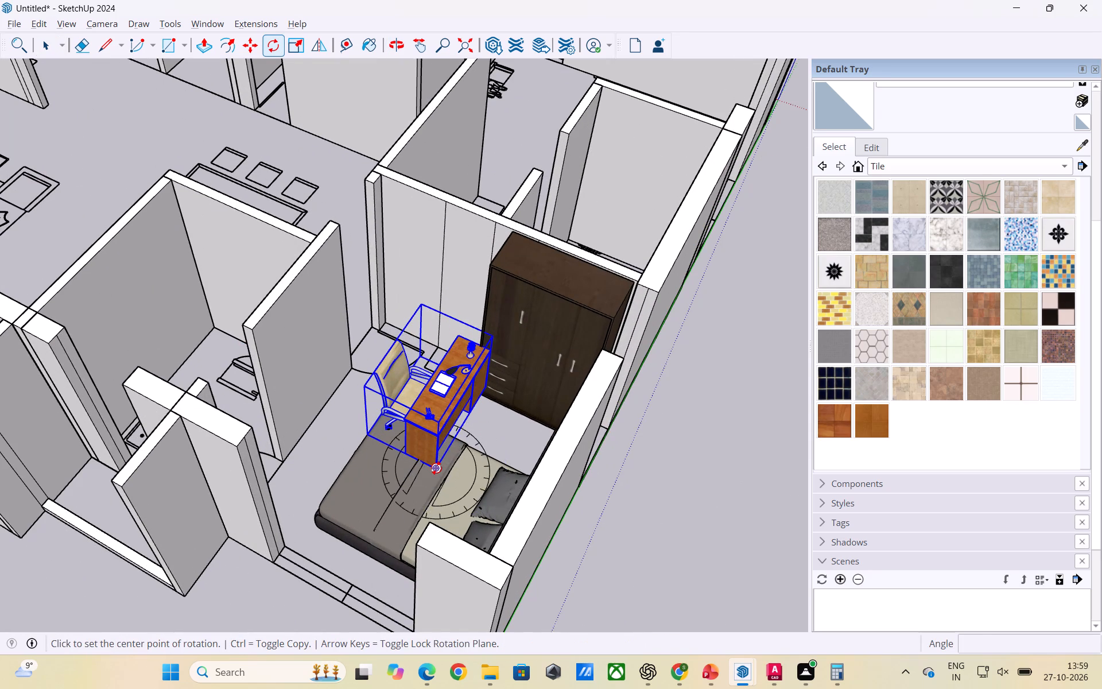
click(436, 468)
click(486, 385)
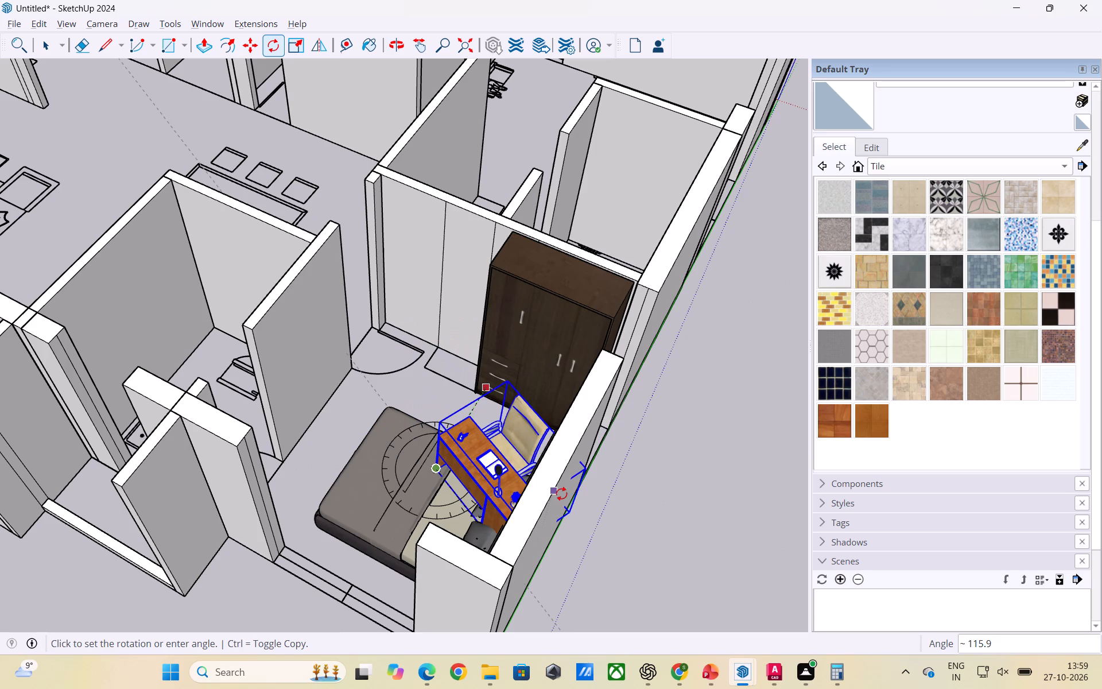
click(595, 551)
key(space)
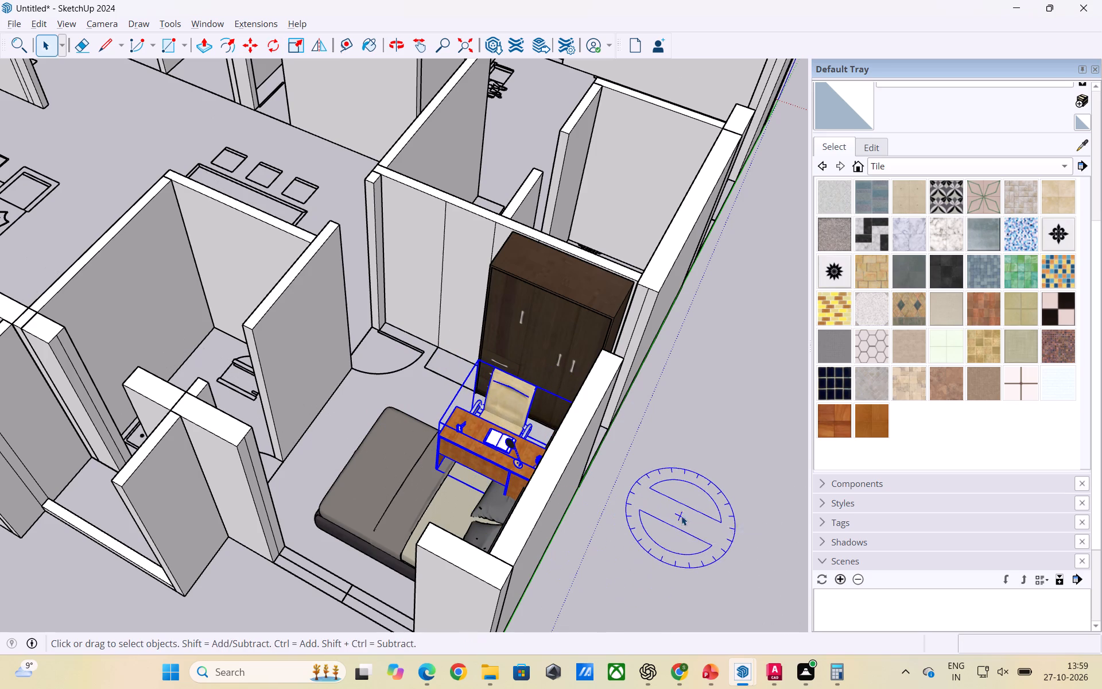
click(682, 513)
Move the desk and chair about 4' 10 7/8" off the bed towards the bedroom door.
scroll(451, 460, down, 3)
middle_drag(443, 466, 634, 495)
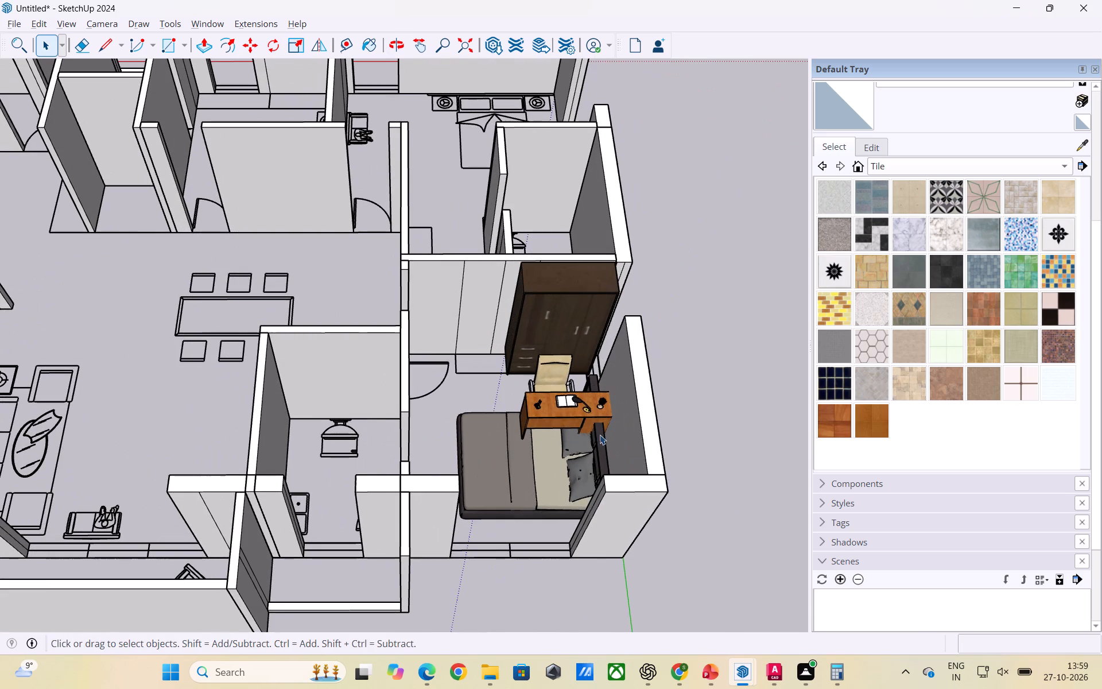
click(565, 419)
key(m)
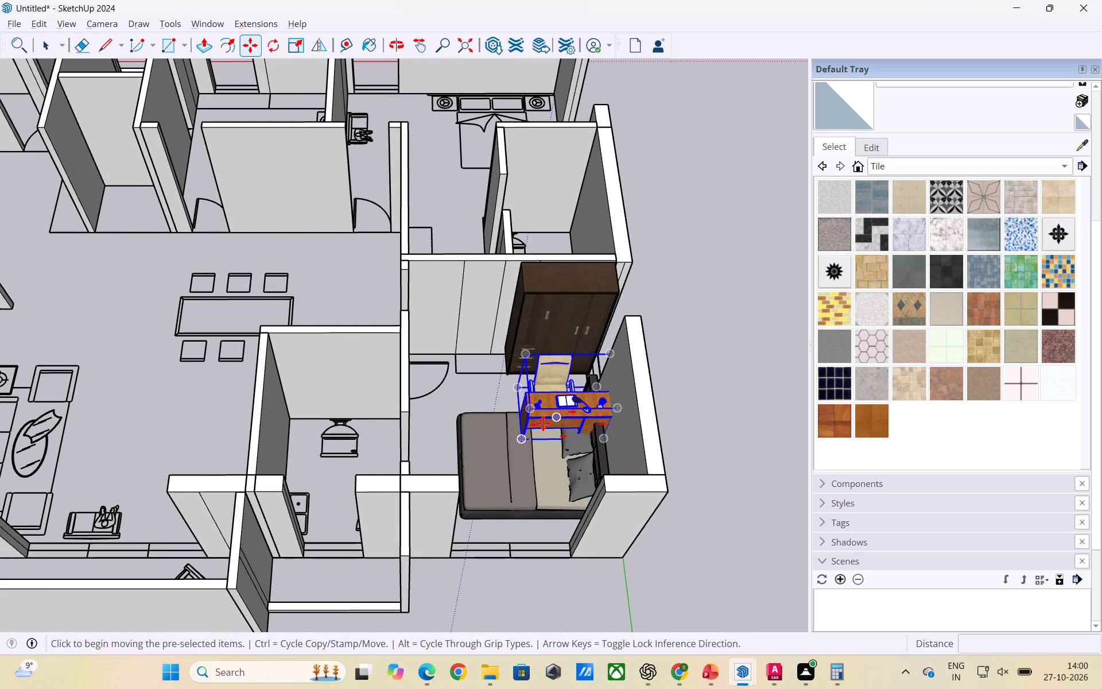
click(523, 435)
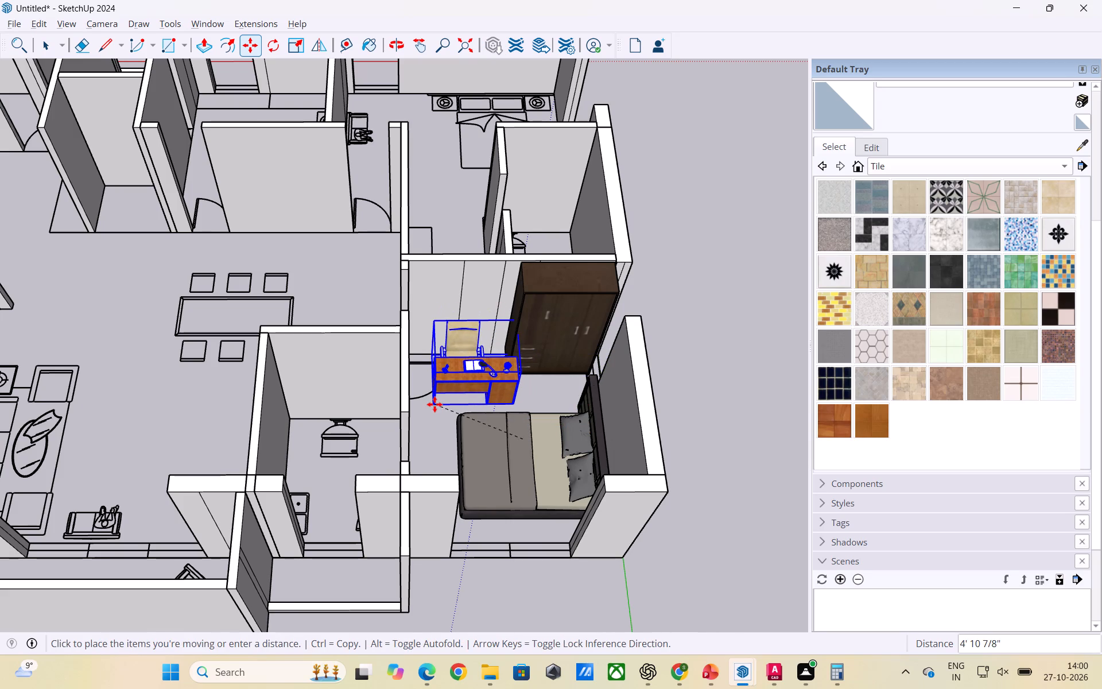
click(434, 405)
Rotate the desk and chair 180° in plan about the desk's bottom corner nearest the door, so the chair faces the toilet wall.
key(q)
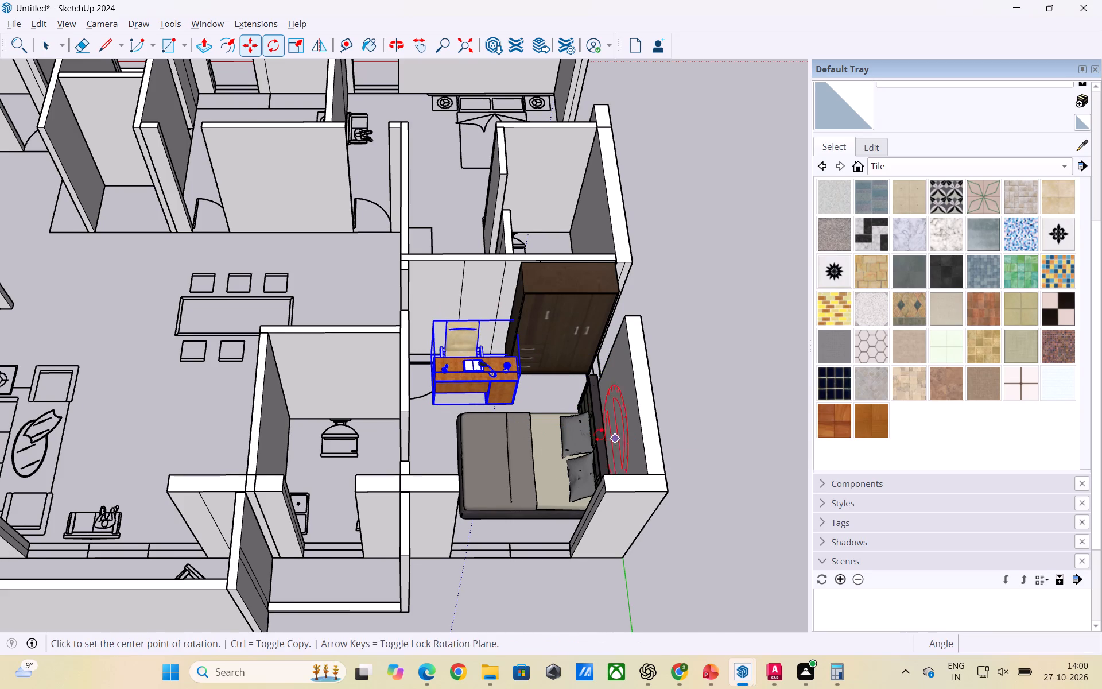
scroll(531, 361, up, 7)
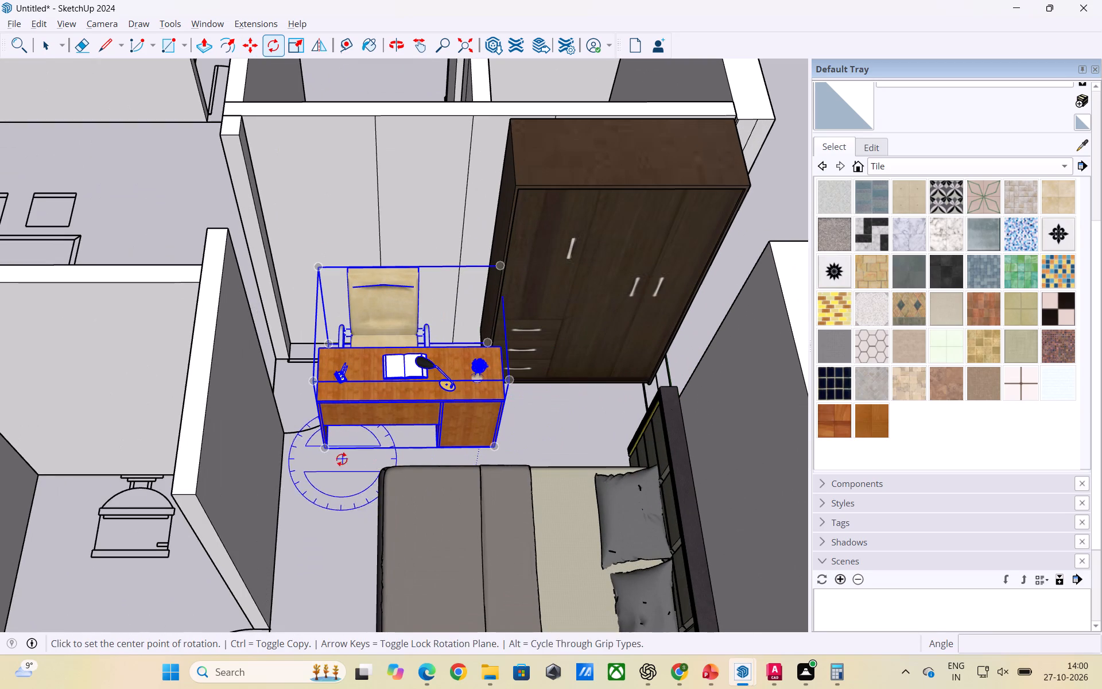
click(324, 451)
click(494, 449)
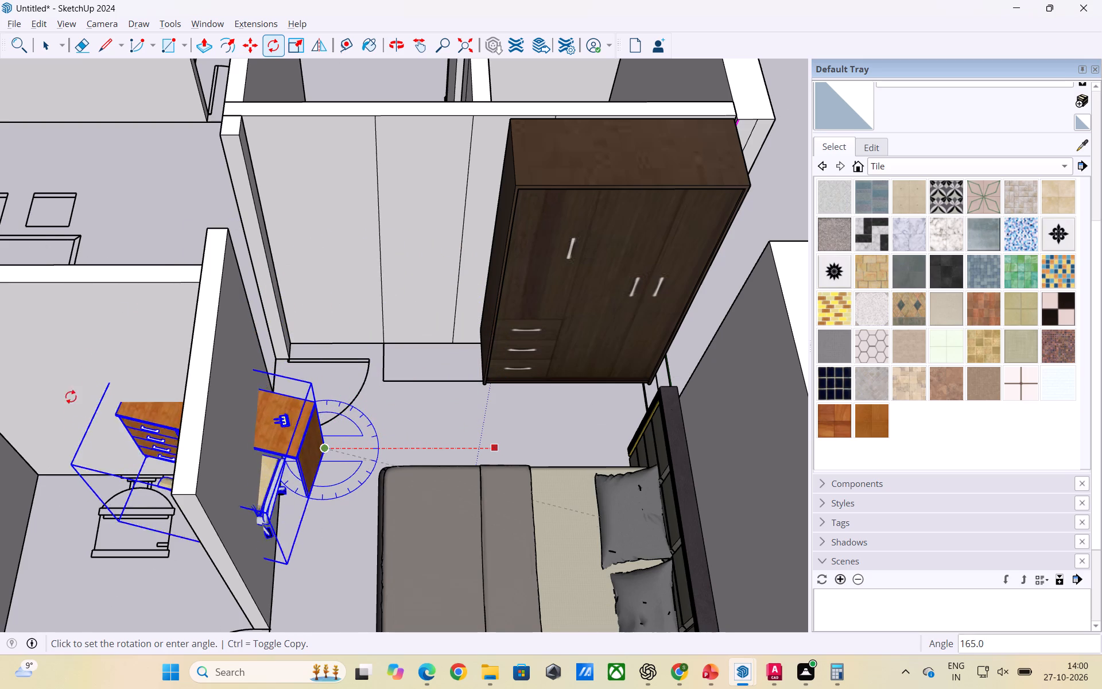
click(58, 455)
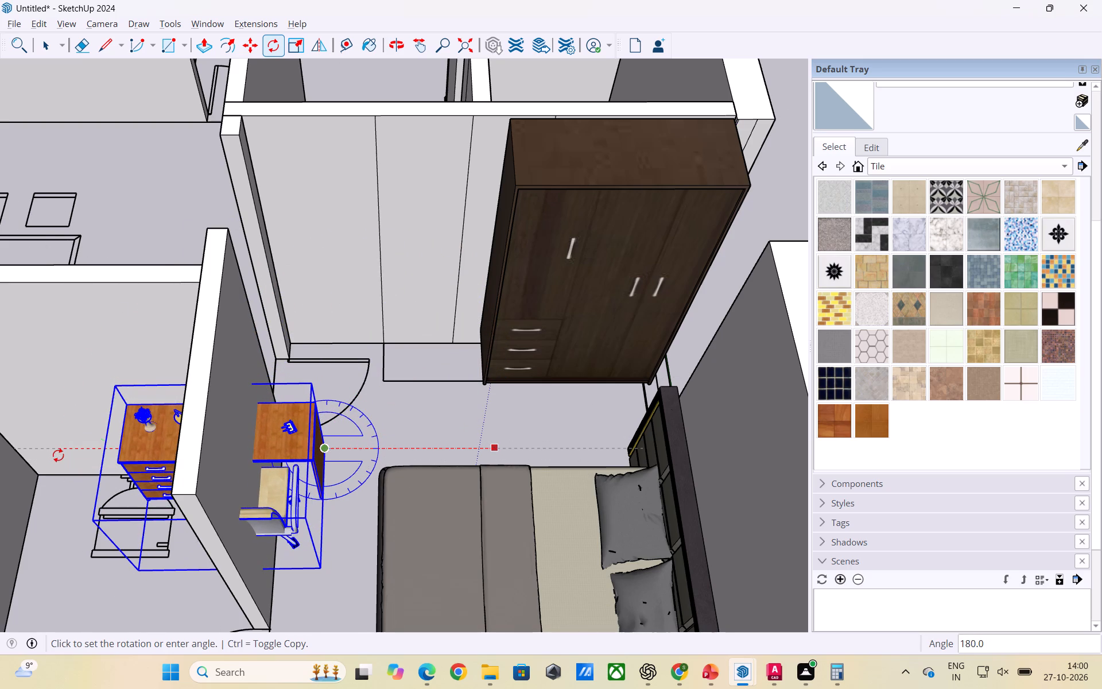
key(space)
click(477, 419)
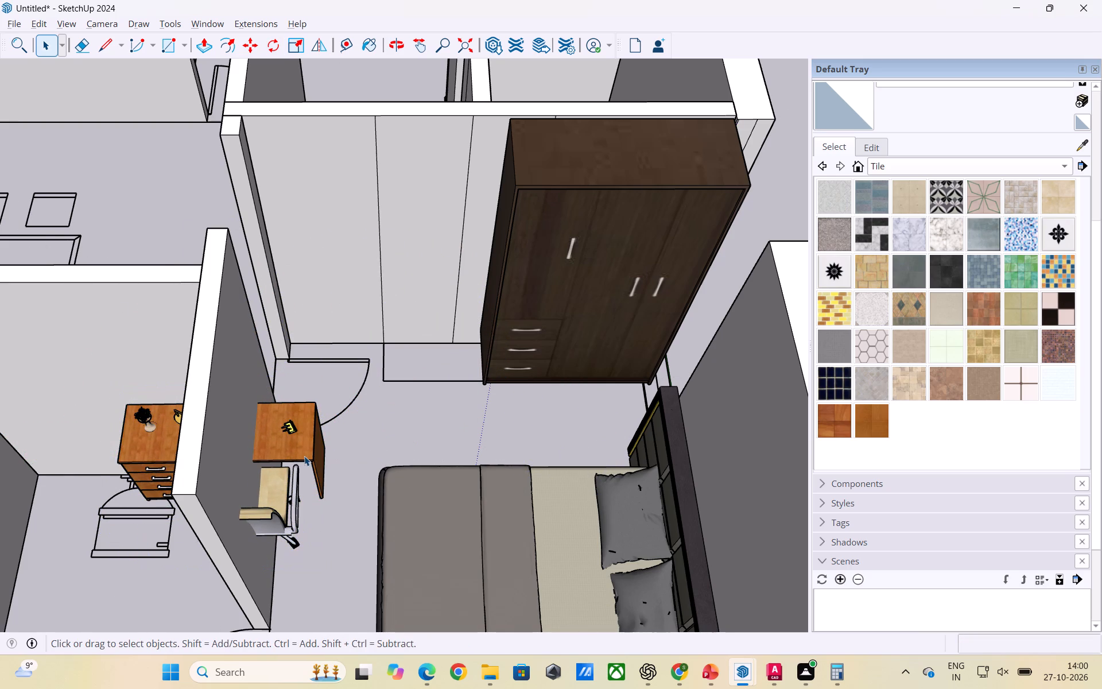
Move the desk and chair about 6' 5 1/2" to stand beside the wardrobe along the shared toilet wall.
click(304, 456)
key(m)
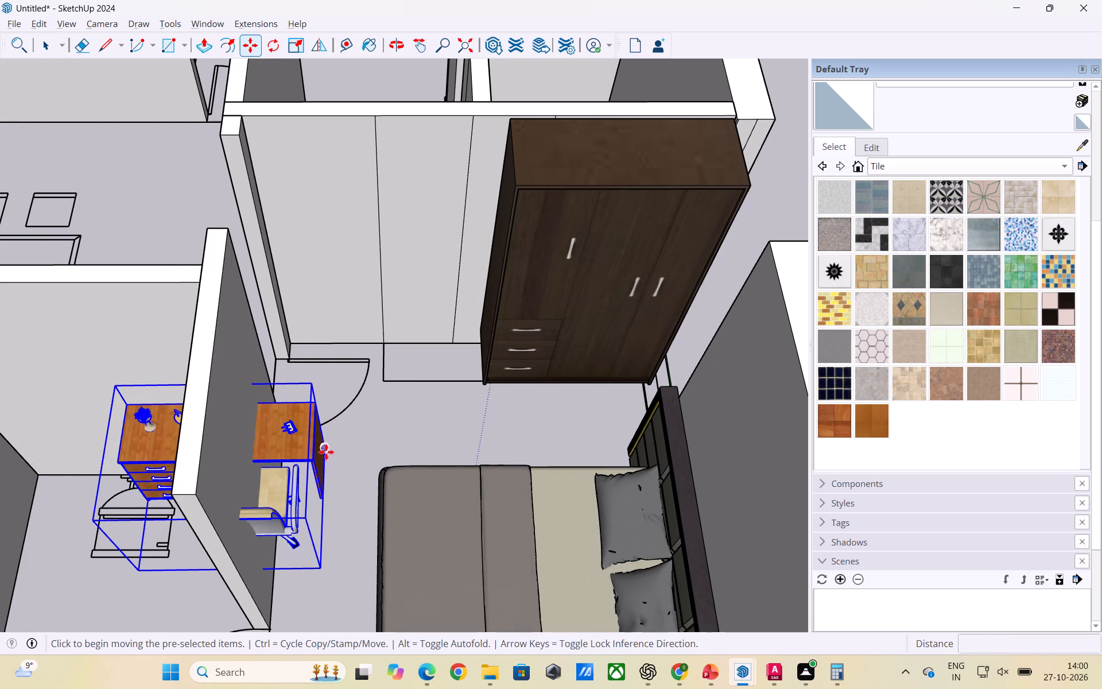
click(326, 448)
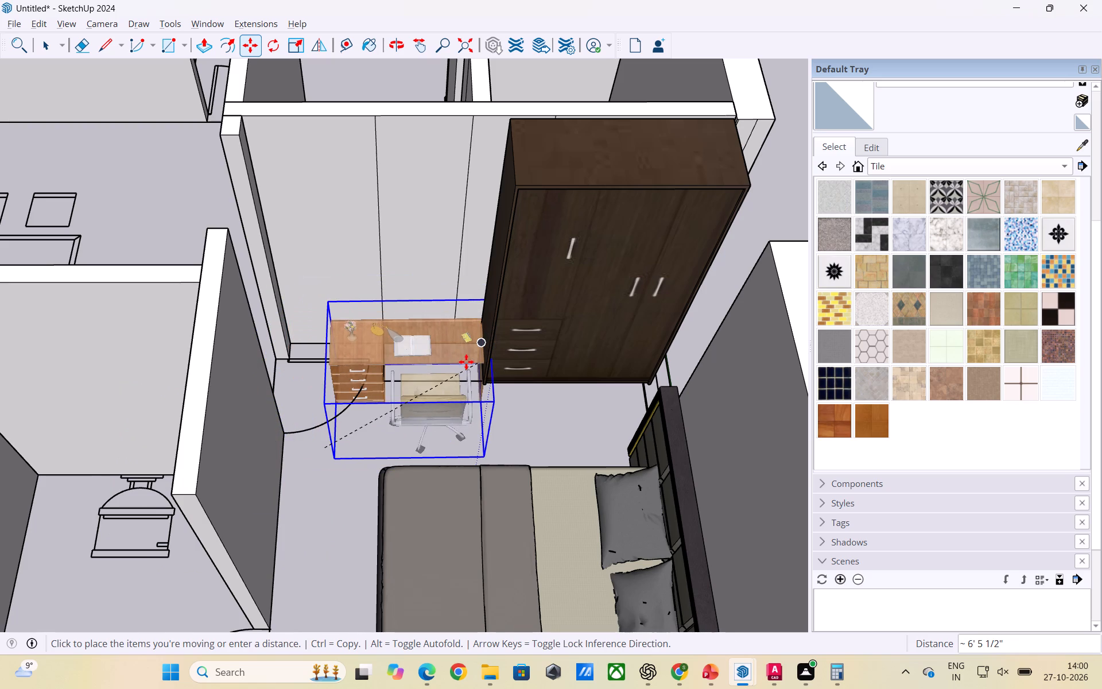
click(466, 362)
key(space)
click(566, 394)
Scale the desk set shorter along the shared toilet wall, bringing its drawer end in towards the wardrobe.
scroll(428, 421, up, 3)
middle_drag(370, 421, 610, 415)
scroll(552, 370, down, 3)
middle_drag(537, 379, 317, 410)
scroll(537, 379, down, 1)
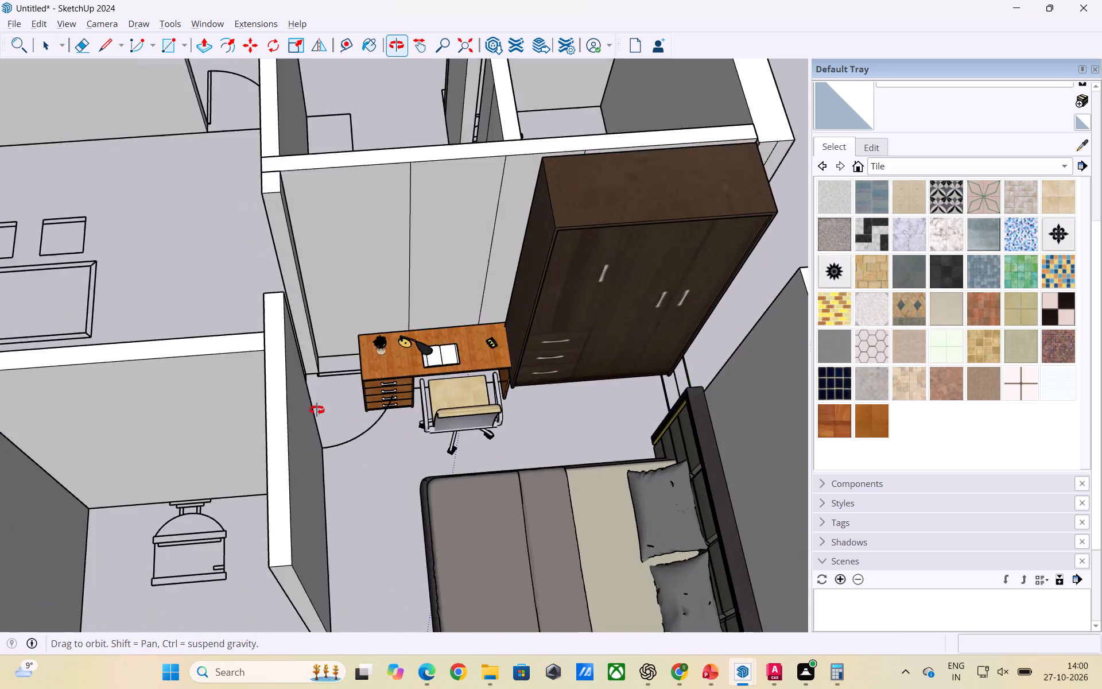
middle_drag(317, 410, 312, 408)
scroll(422, 397, up, 2)
click(406, 377)
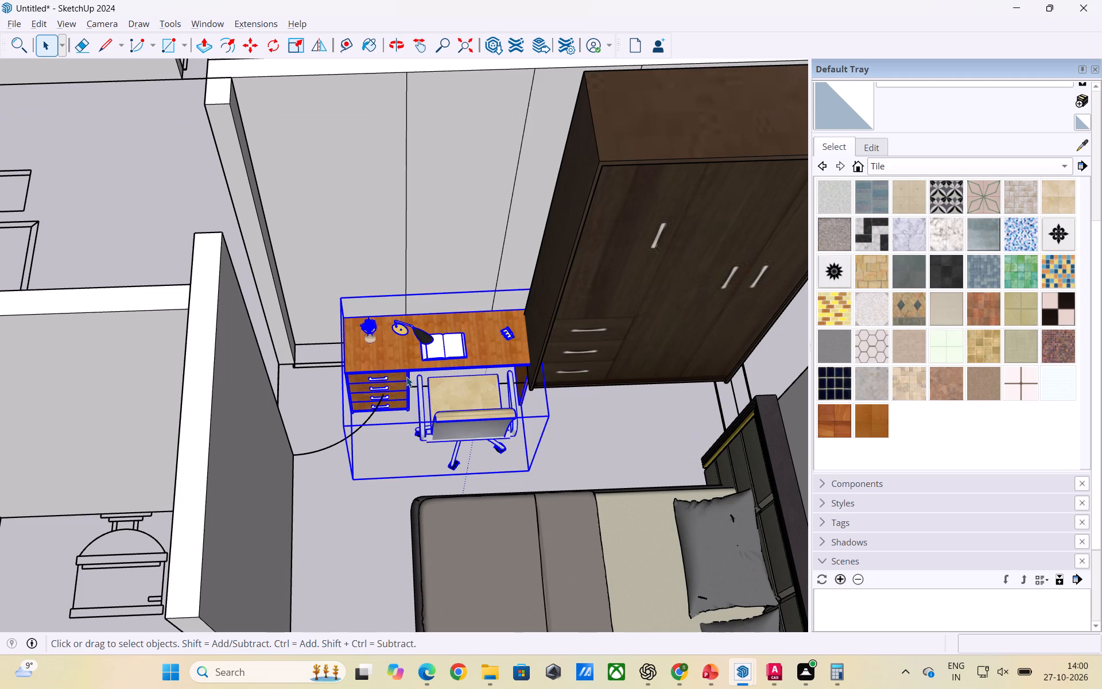
key(s)
scroll(386, 378, up, 7)
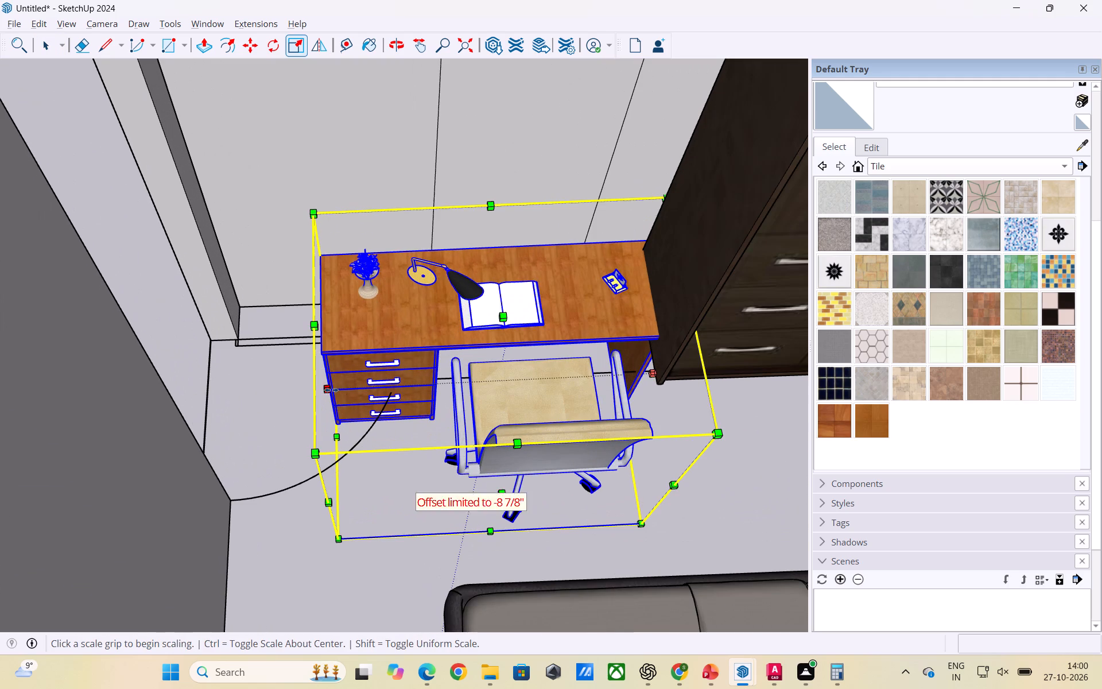
click(331, 390)
click(371, 378)
Scale the desk set's depth to about 0.73 along the green axis, from its chair side towards the toilet wall.
click(524, 491)
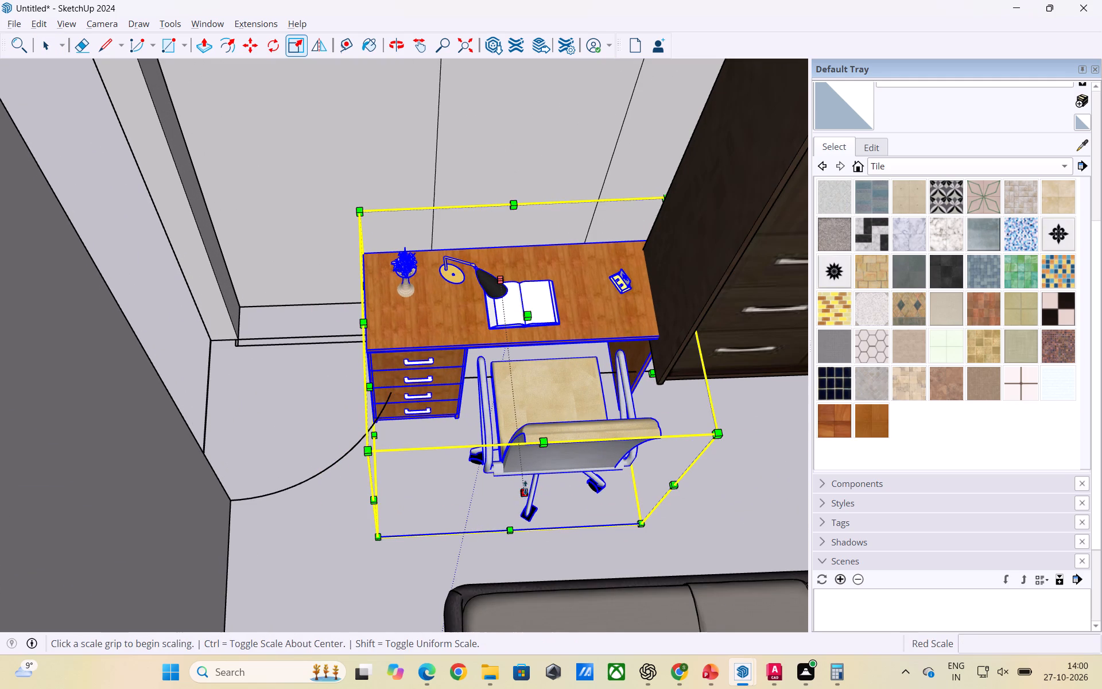
click(530, 429)
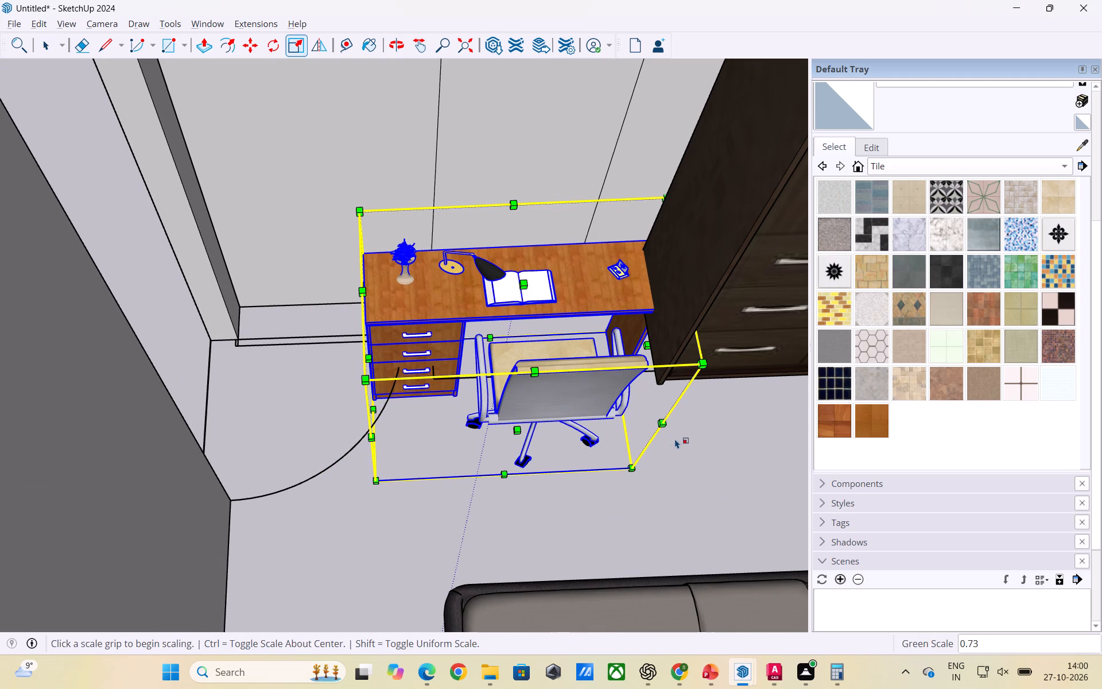
key(space)
click(725, 458)
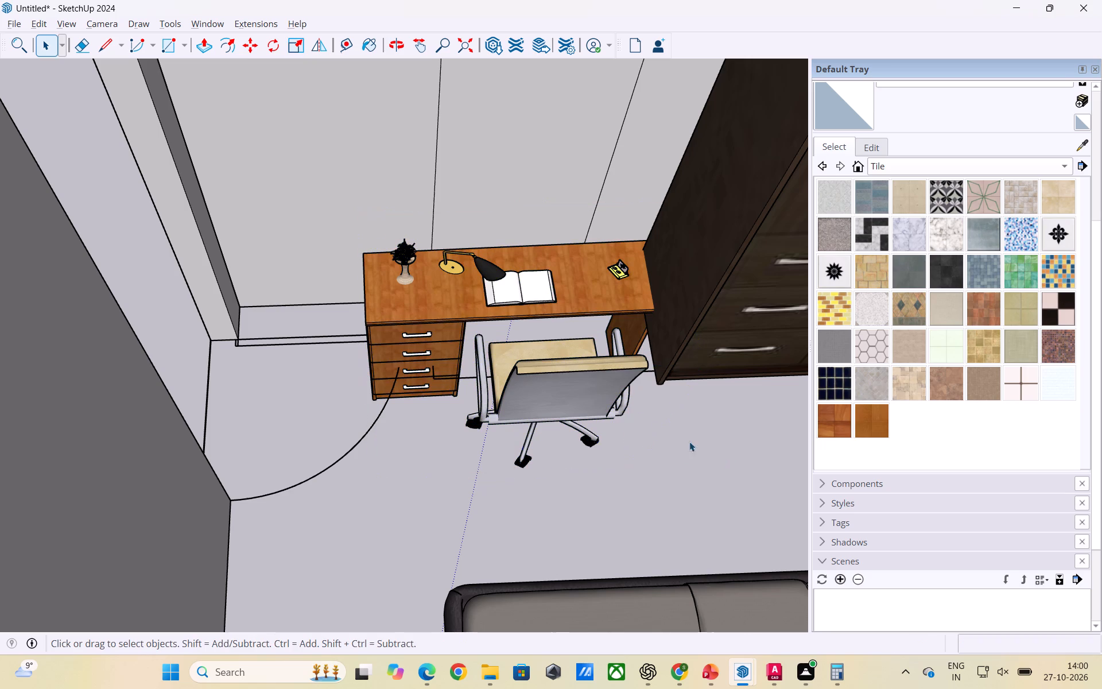
Move the desk set about 3 1/4" along the shared toilet wall away from the wardrobe.
click(608, 371)
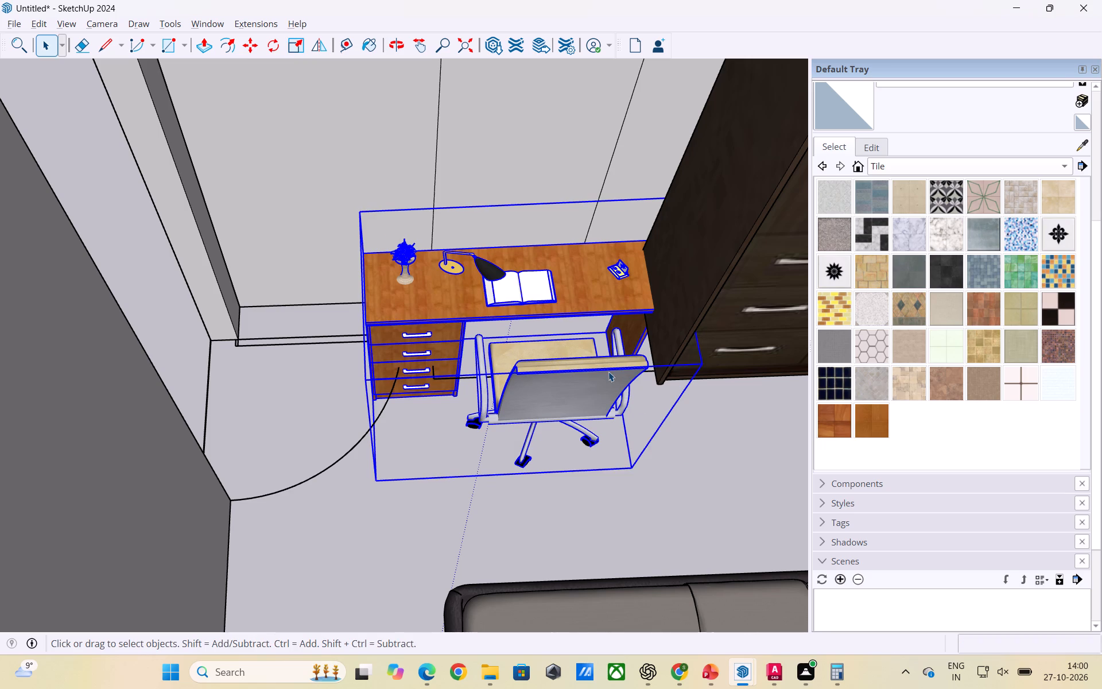
key(m)
click(592, 371)
click(567, 371)
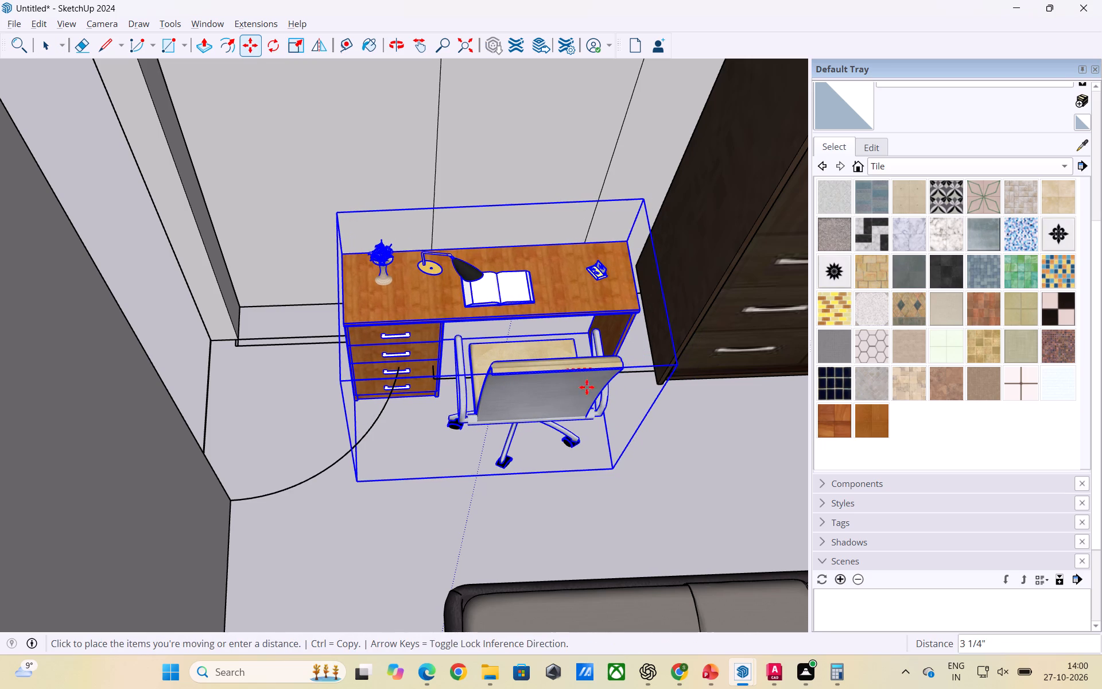
key(space)
click(703, 434)
Move the desk set about 2 3/16" along the shared toilet wall towards the wardrobe.
scroll(671, 377, down, 6)
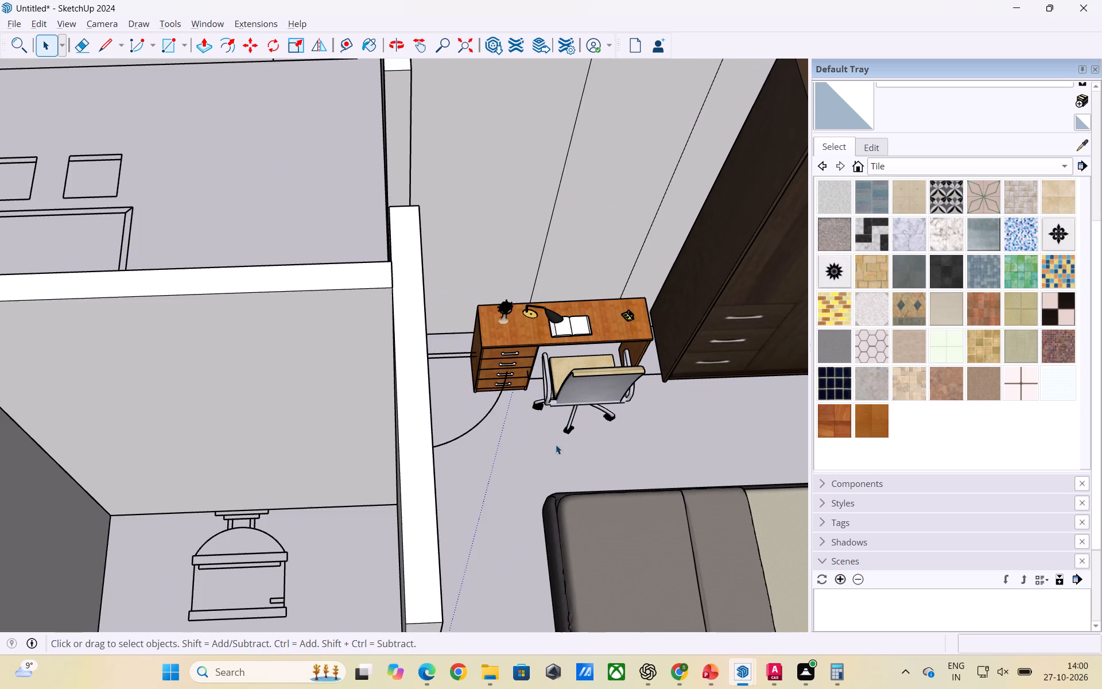
middle_drag(556, 444, 443, 363)
scroll(522, 410, up, 3)
scroll(346, 347, down, 2)
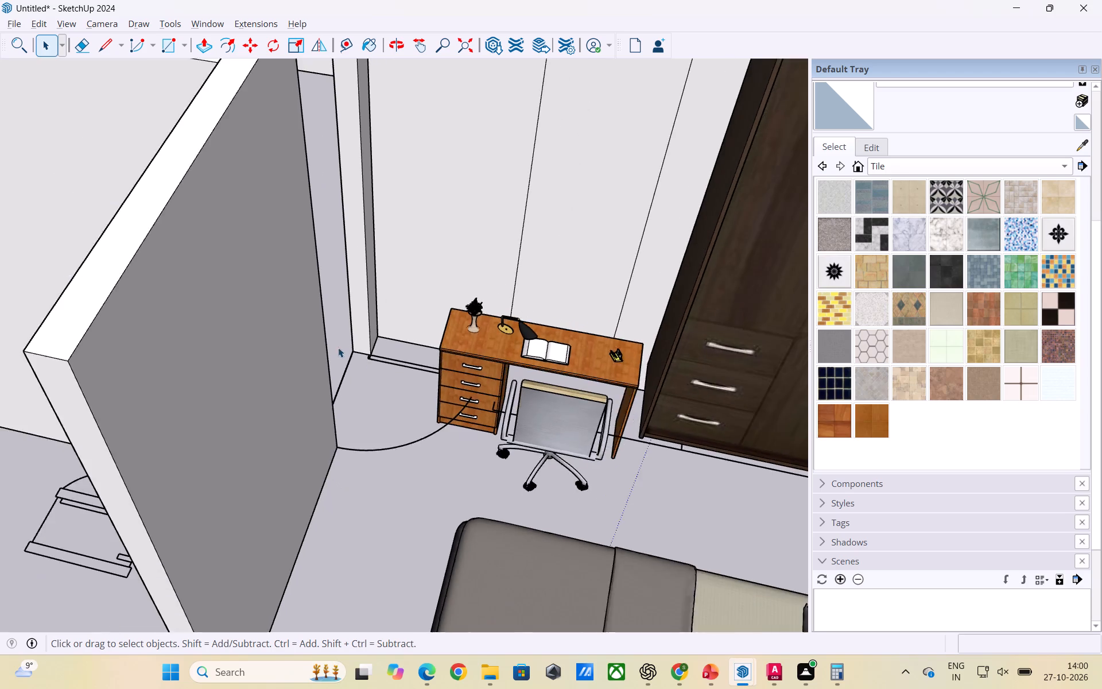
scroll(338, 347, down, 3)
middle_drag(601, 392, 465, 373)
scroll(451, 370, up, 3)
middle_drag(430, 390, 576, 412)
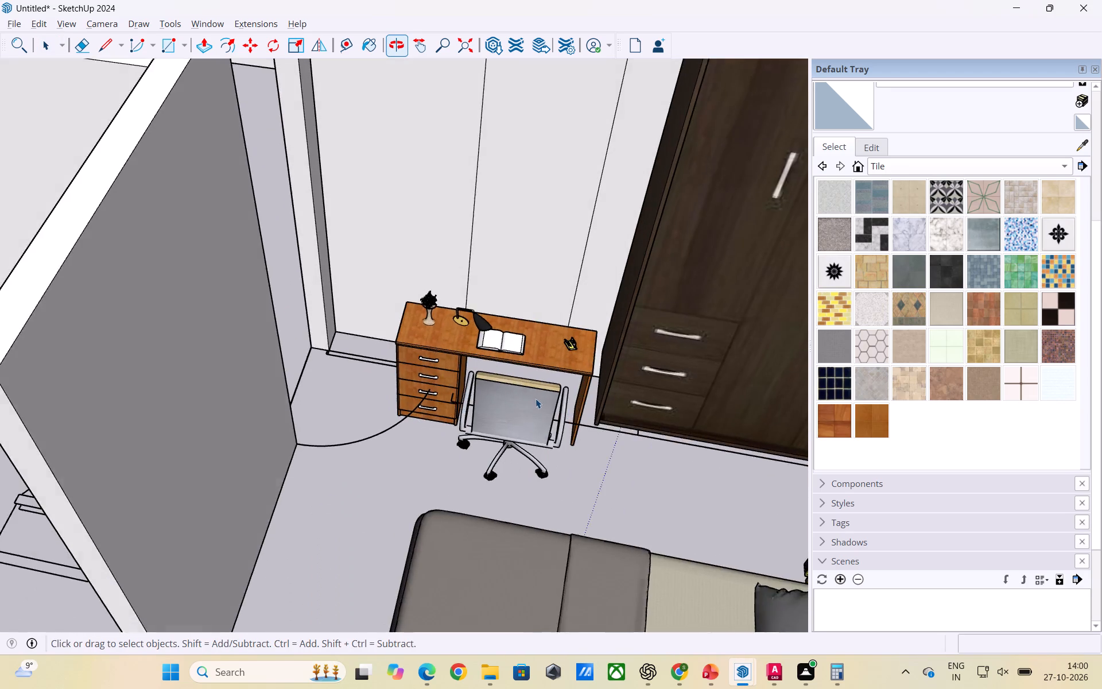
scroll(536, 398, up, 5)
click(530, 375)
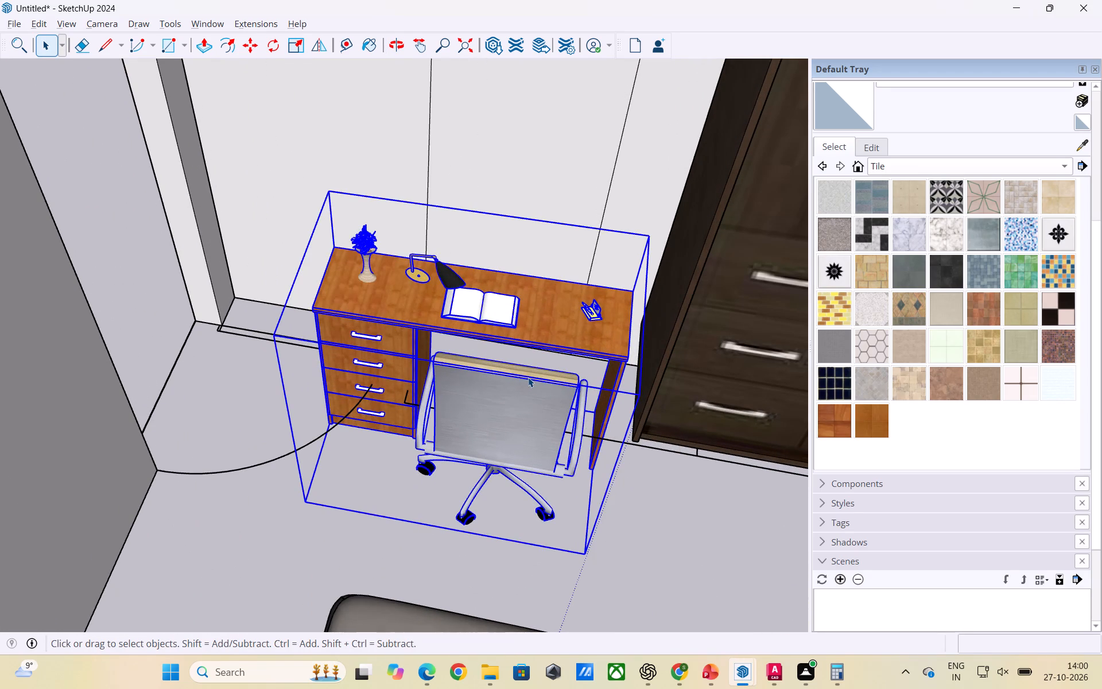
key(m)
click(505, 384)
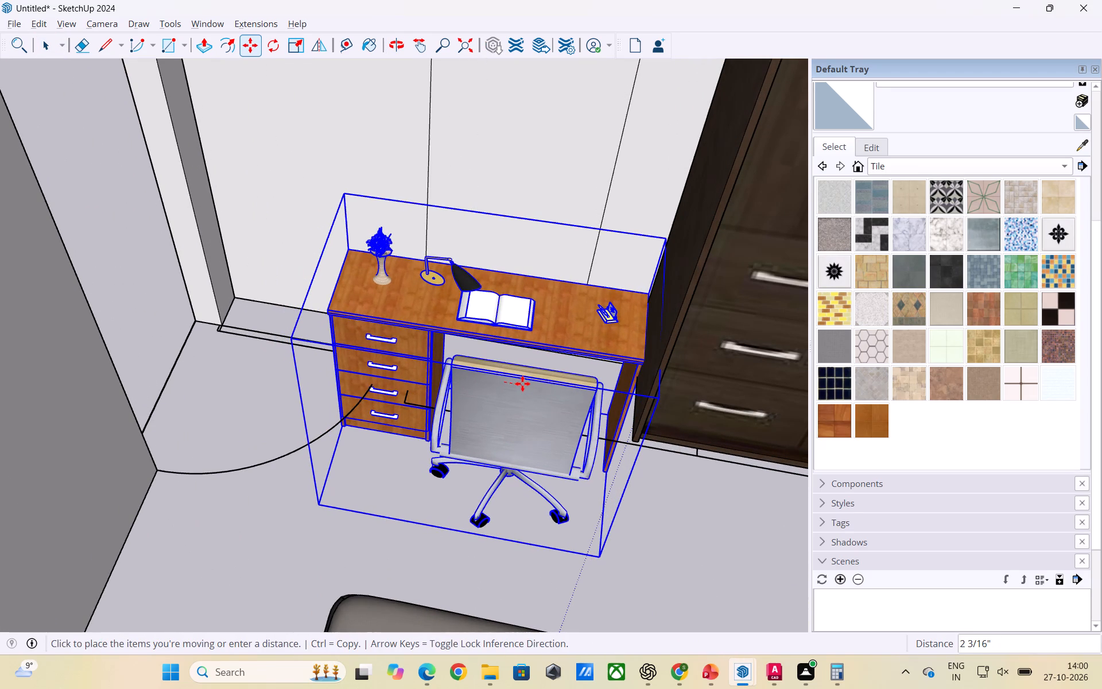
click(522, 384)
key(space)
click(663, 469)
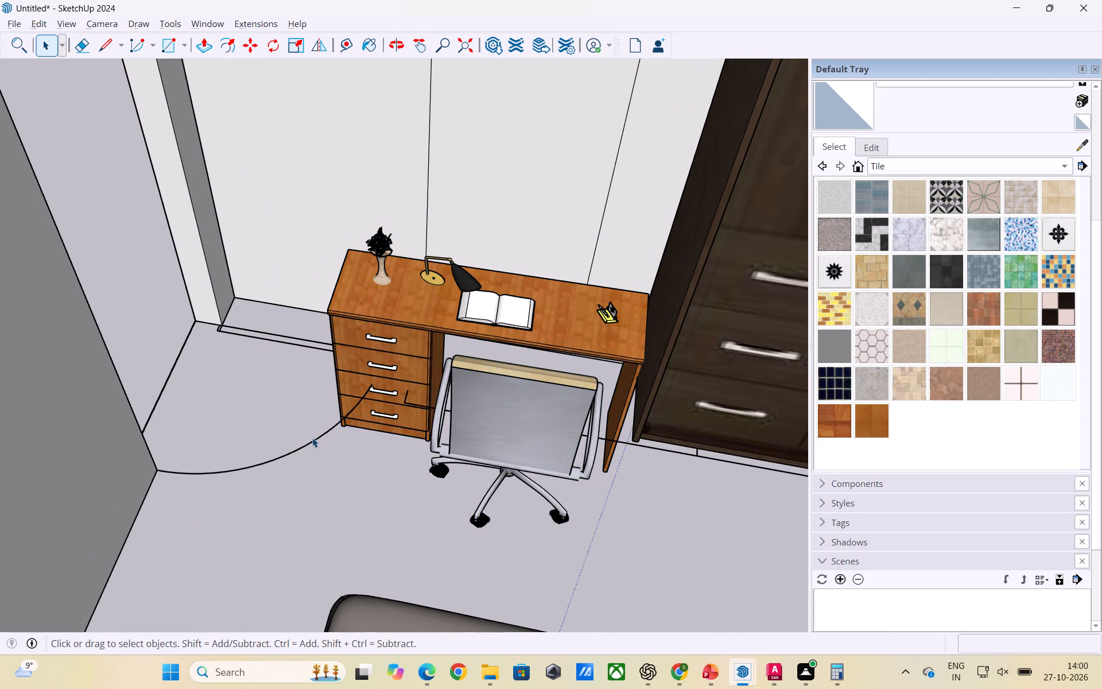
Delete the flat 2D door-swing symbol on the bedroom floor beside the desk's drawer end.
click(312, 439)
click(313, 443)
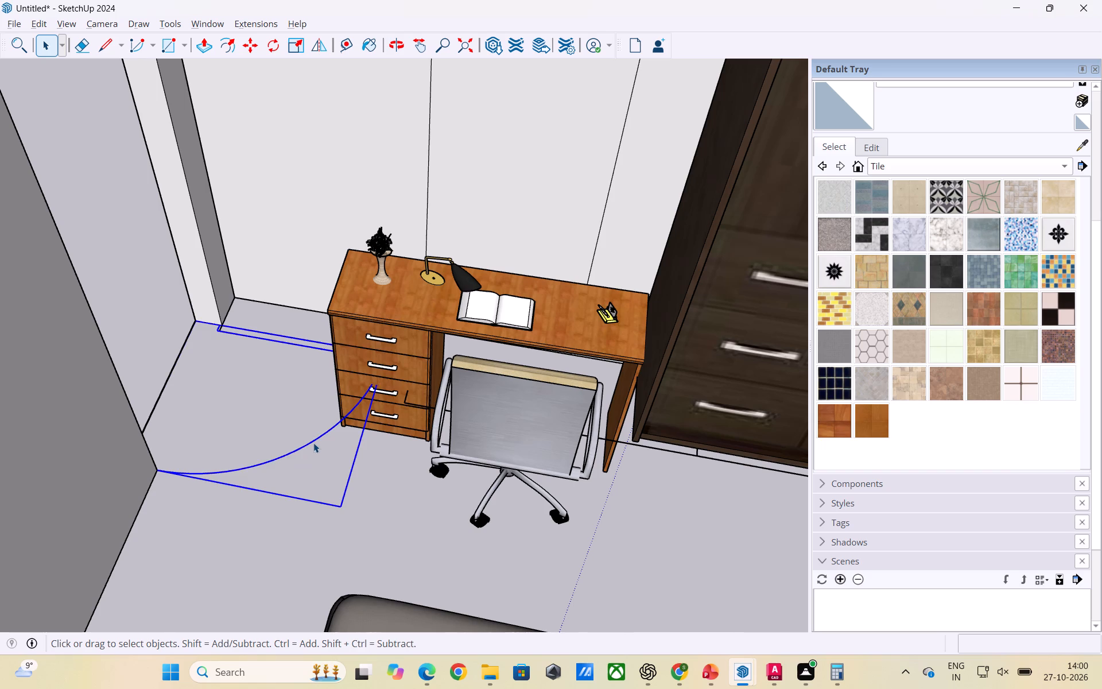
scroll(312, 464, down, 17)
middle_drag(303, 470, 335, 504)
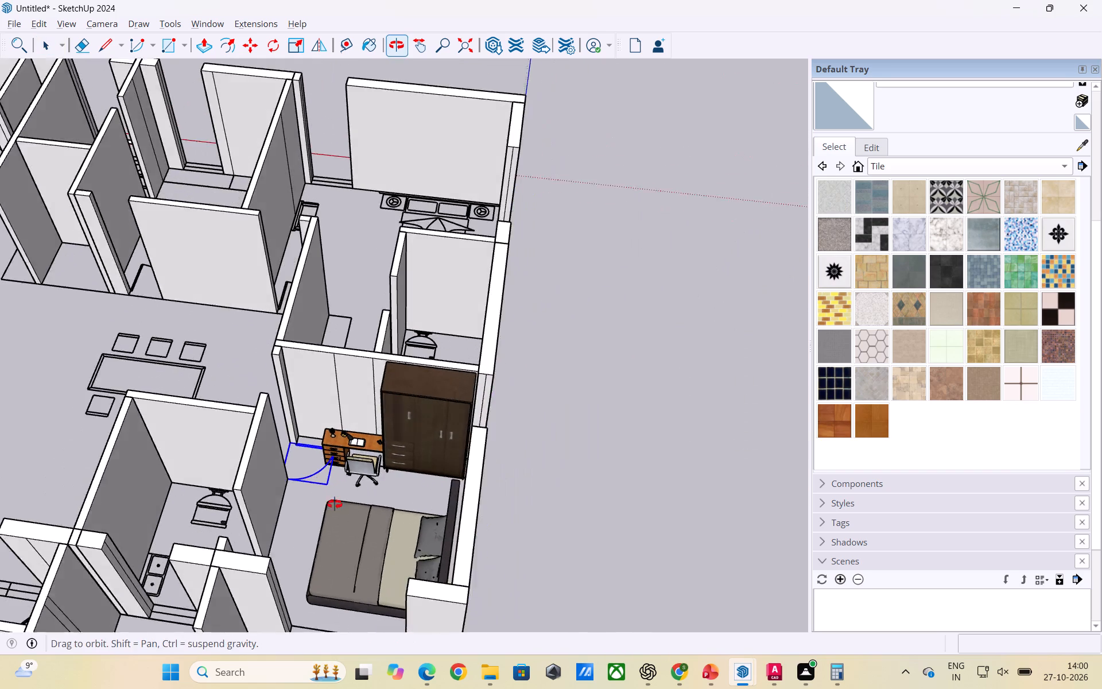
middle_drag(335, 504, 347, 535)
scroll(321, 486, up, 6)
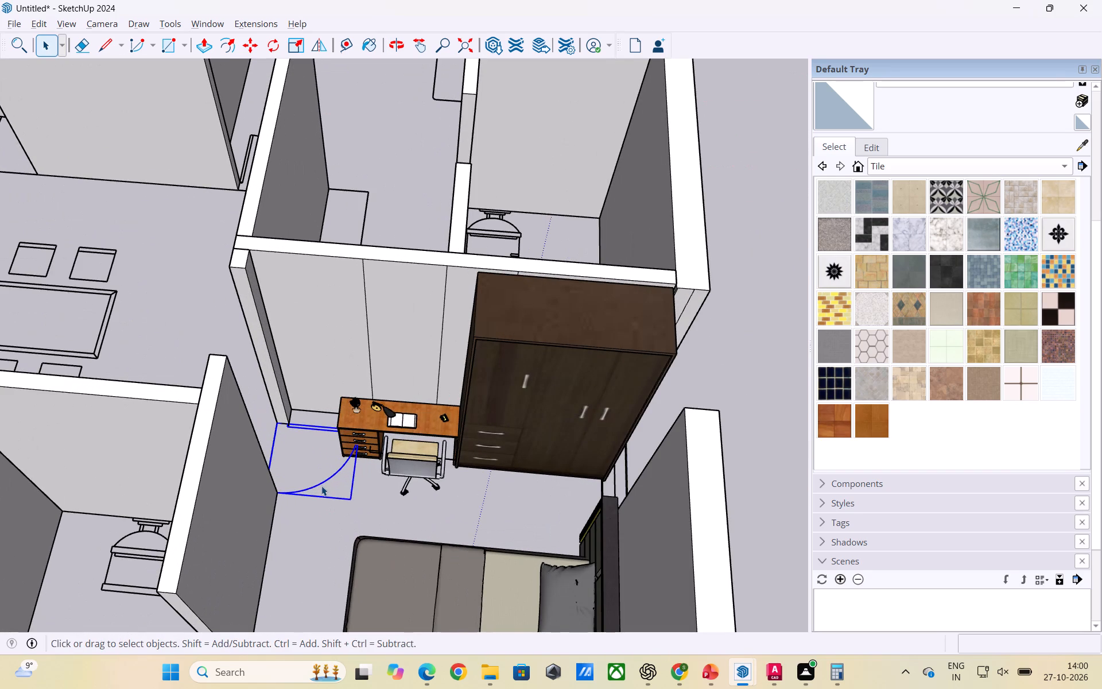
key(Delete)
Delete the leftover floor lines across the bedroom doorway and the short stub at the wall end near the desk.
scroll(270, 447, up, 3)
middle_drag(288, 444, 289, 548)
scroll(277, 483, up, 3)
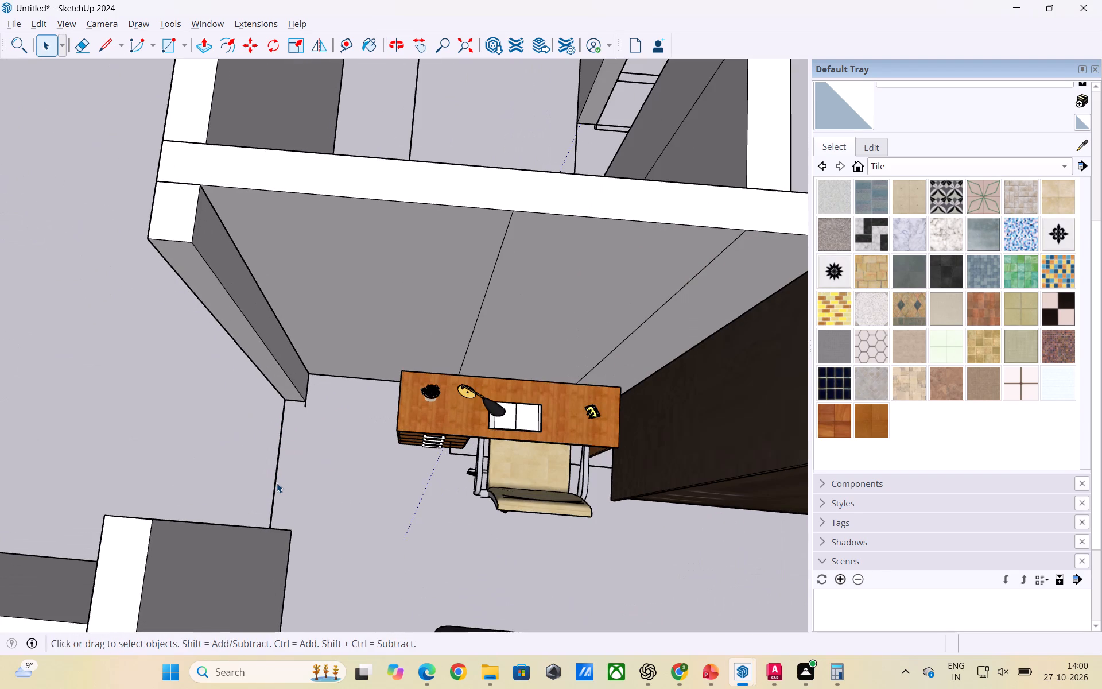
click(277, 483)
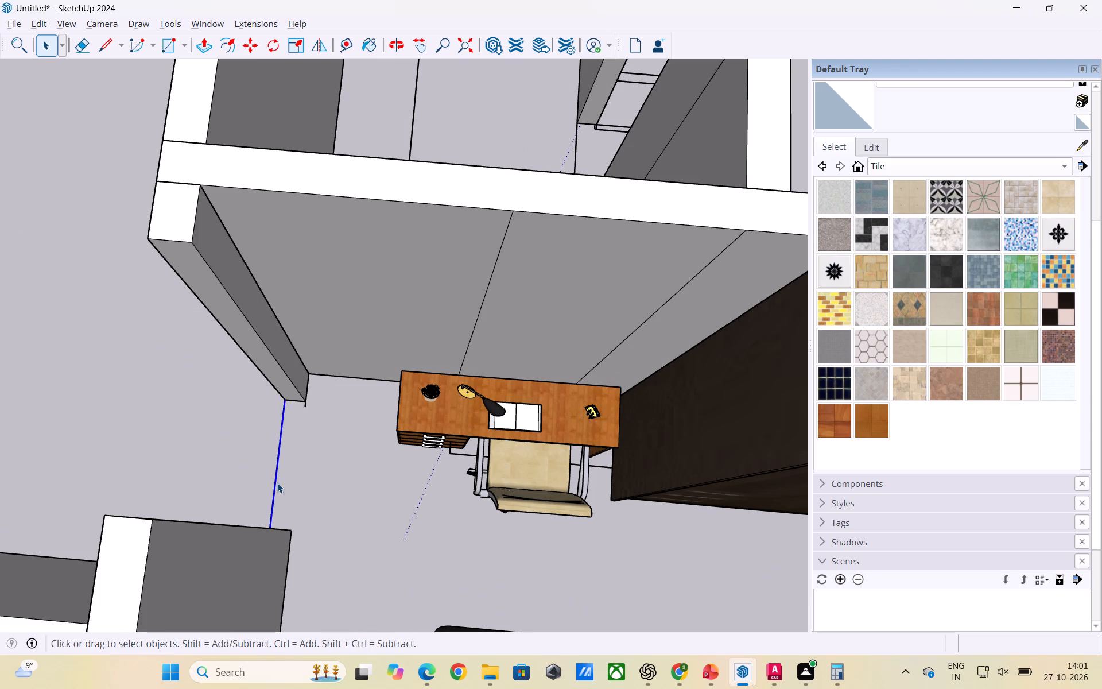
key(Delete)
click(275, 469)
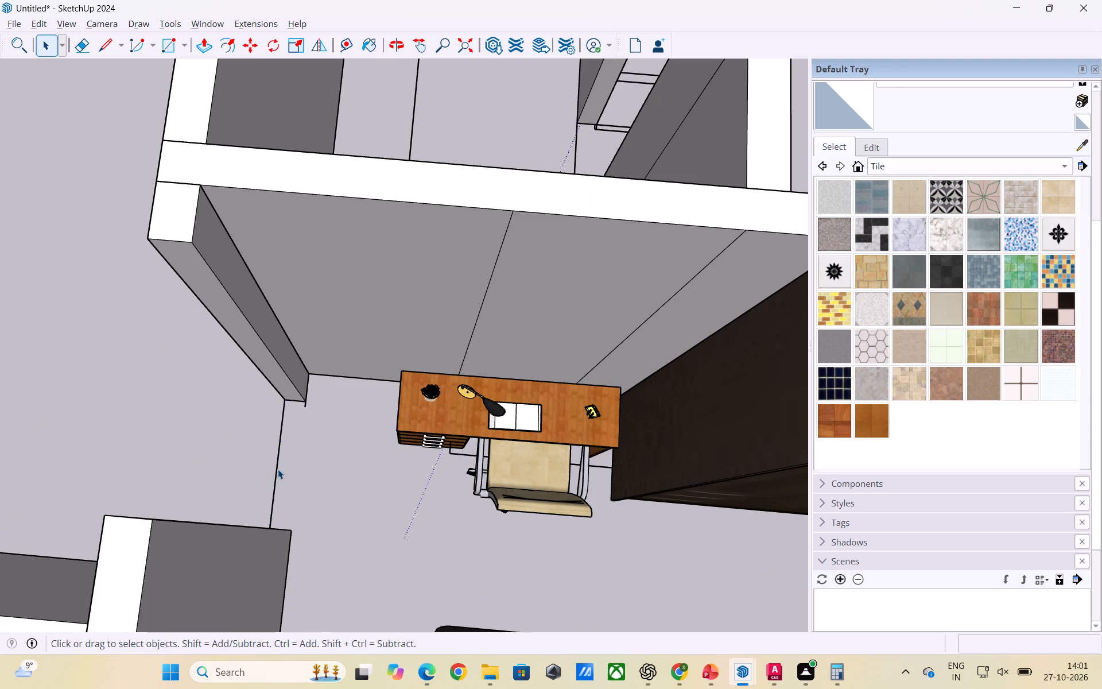
click(278, 469)
key(Delete)
click(305, 405)
key(Delete)
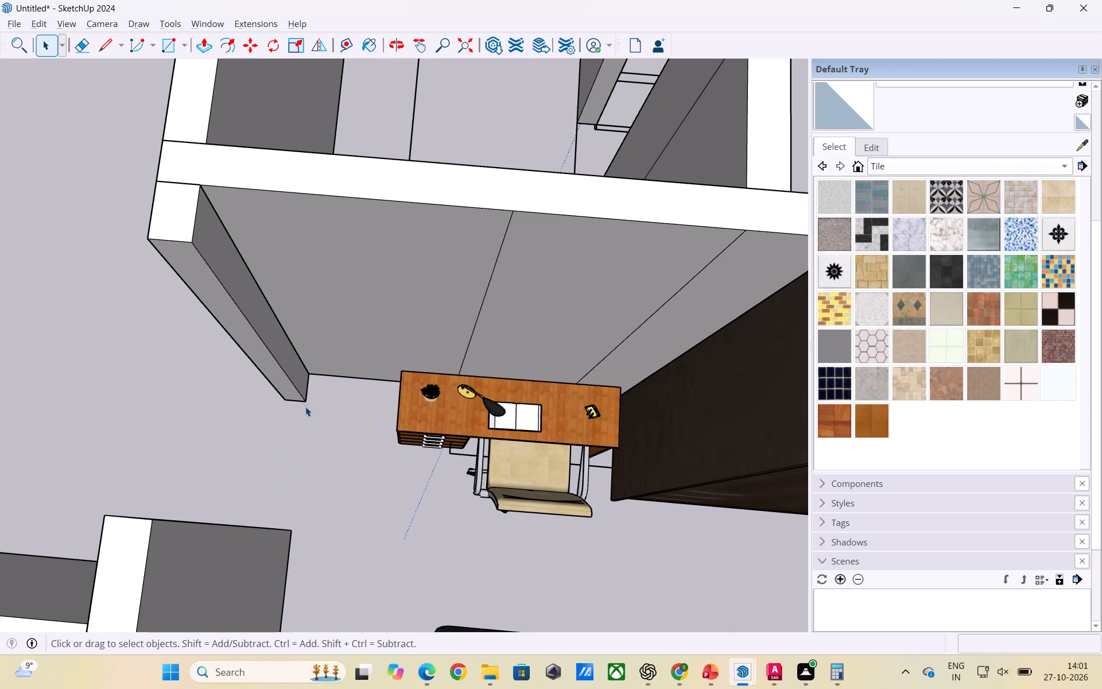
Examine the furnished bedroom and the remaining rooms of the apartment from several angles.
scroll(331, 418, down, 7)
middle_drag(310, 467, 339, 452)
scroll(351, 438, down, 2)
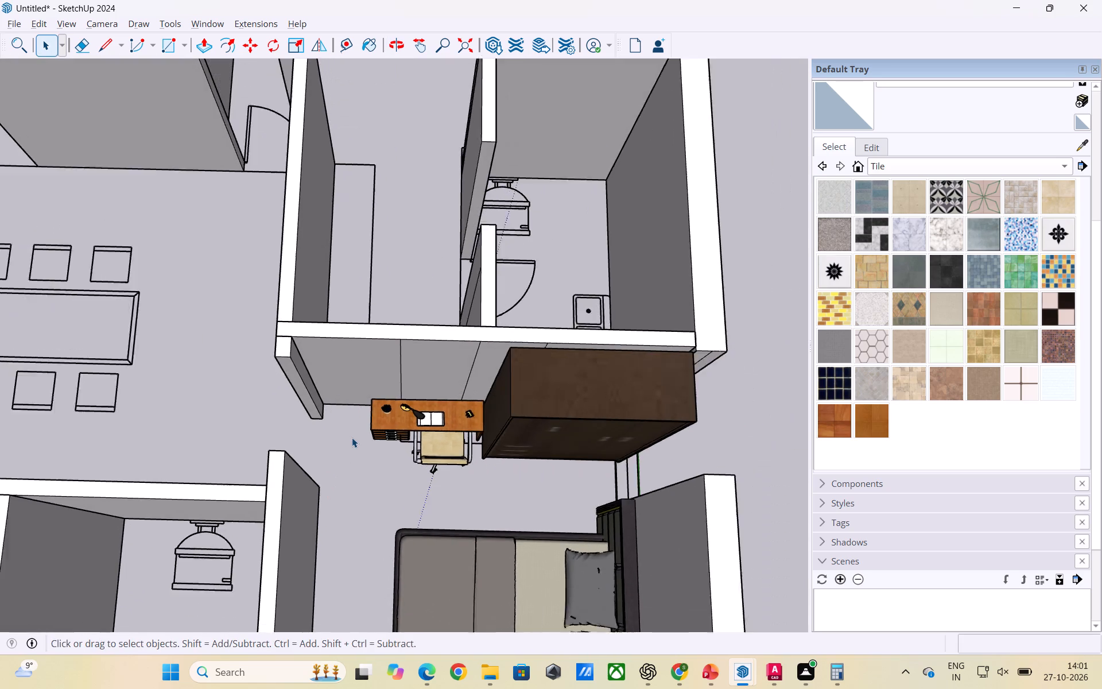
scroll(352, 438, down, 4)
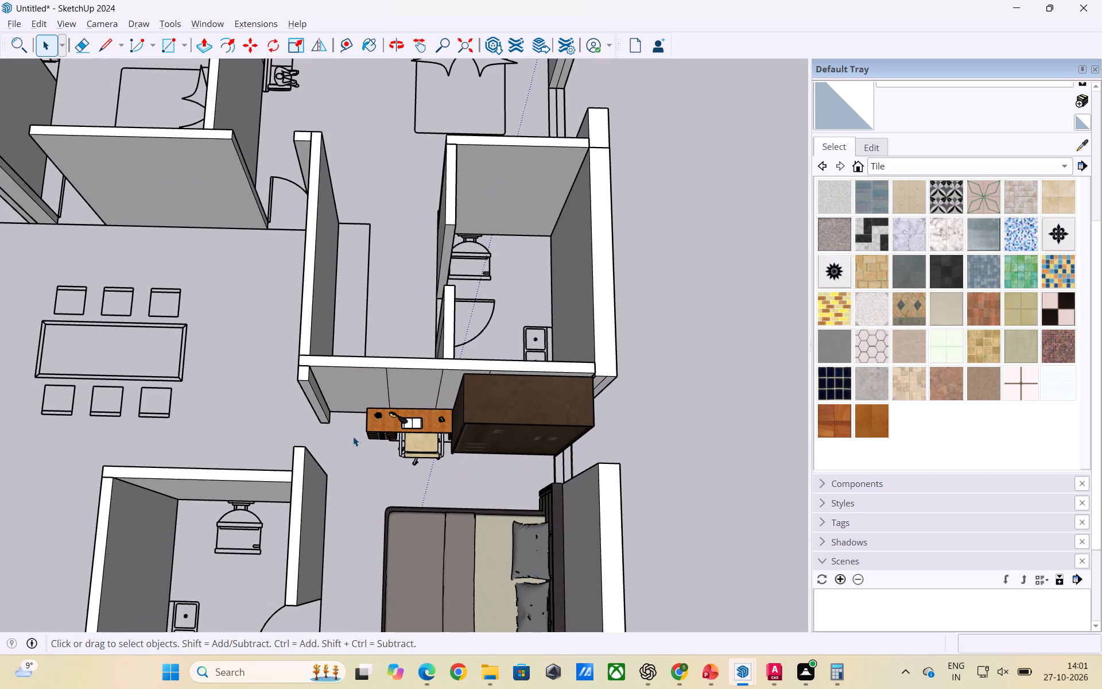
scroll(513, 436, up, 1)
scroll(592, 432, down, 5)
middle_drag(574, 466, 335, 351)
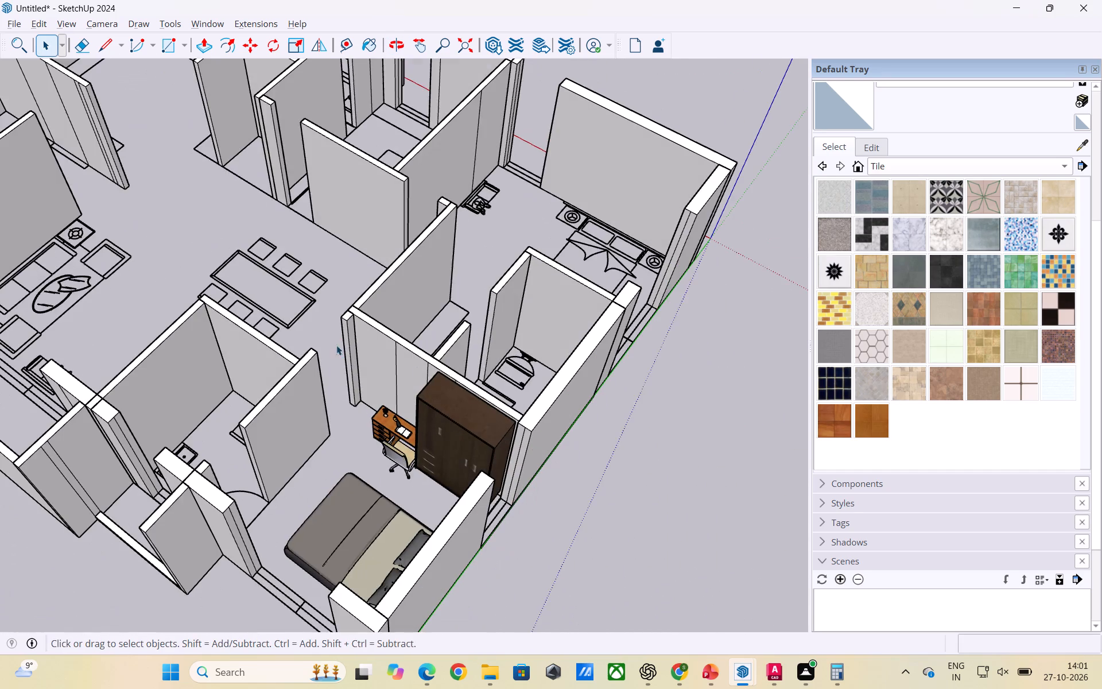
scroll(510, 406, up, 3)
middle_drag(512, 445, 368, 411)
scroll(377, 478, up, 3)
middle_drag(371, 501, 675, 474)
scroll(544, 408, down, 9)
middle_drag(550, 444, 567, 553)
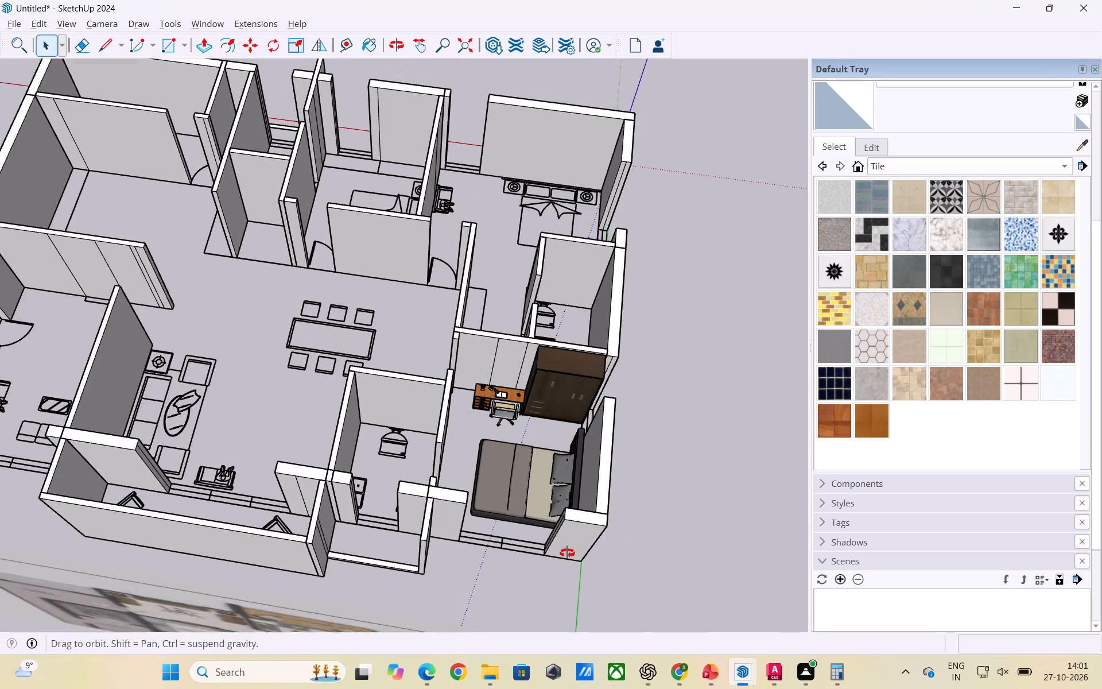
middle_drag(567, 553, 567, 555)
scroll(525, 560, up, 3)
scroll(499, 544, down, 3)
middle_drag(306, 517, 465, 526)
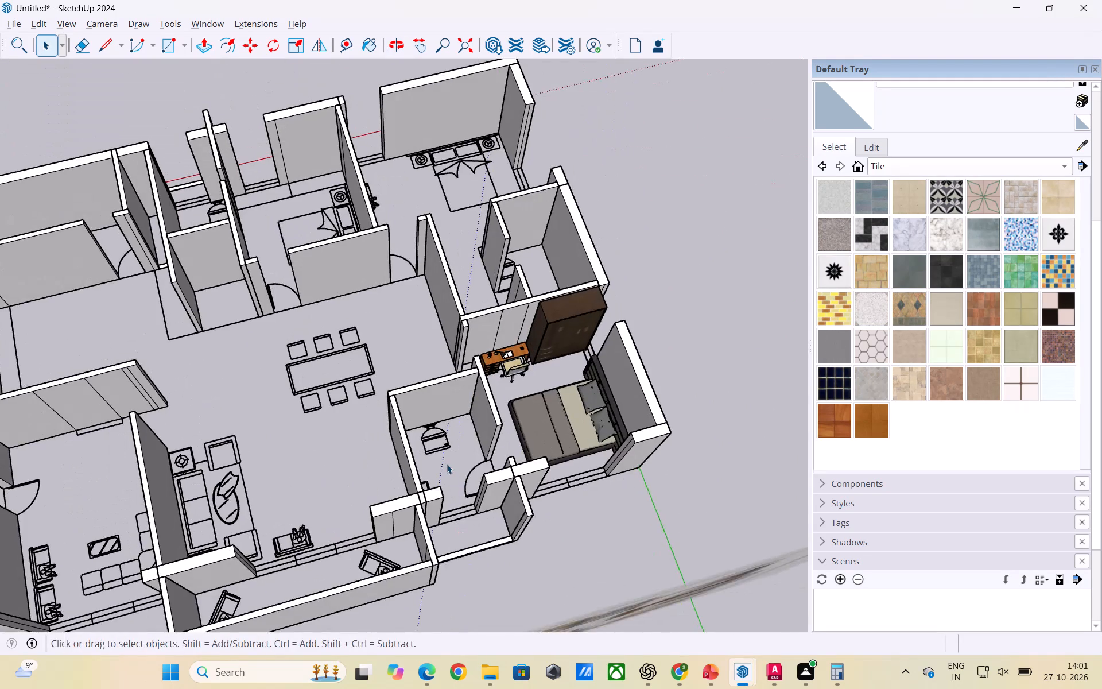
scroll(447, 464, up, 2)
middle_drag(546, 468, 433, 503)
scroll(437, 469, down, 3)
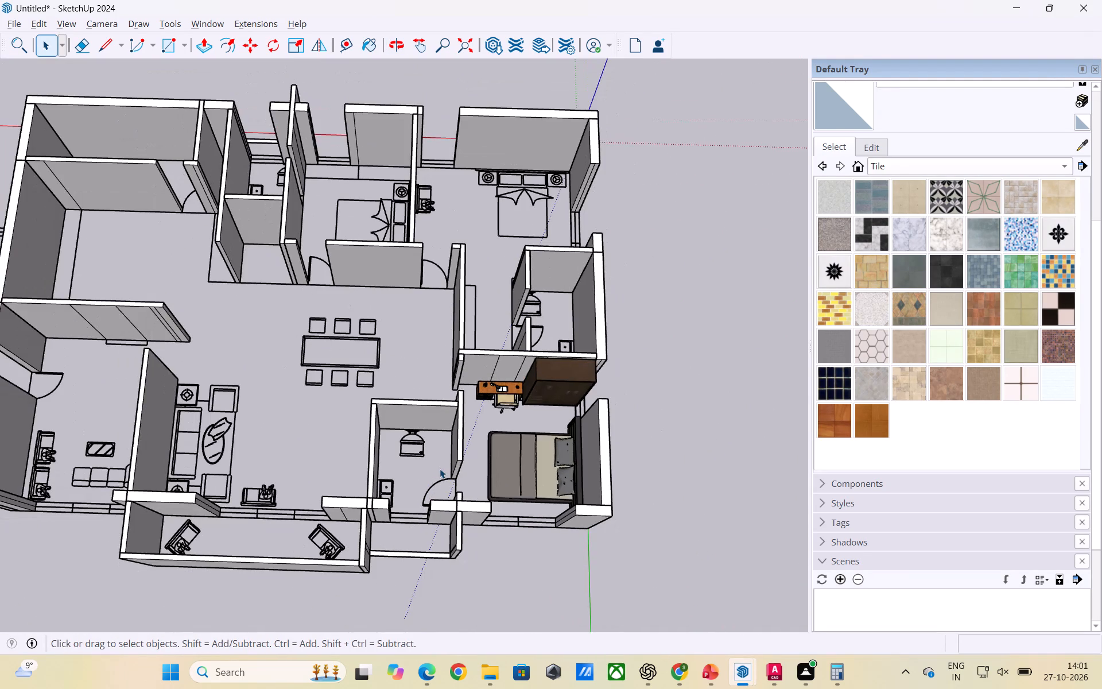
scroll(443, 470, down, 1)
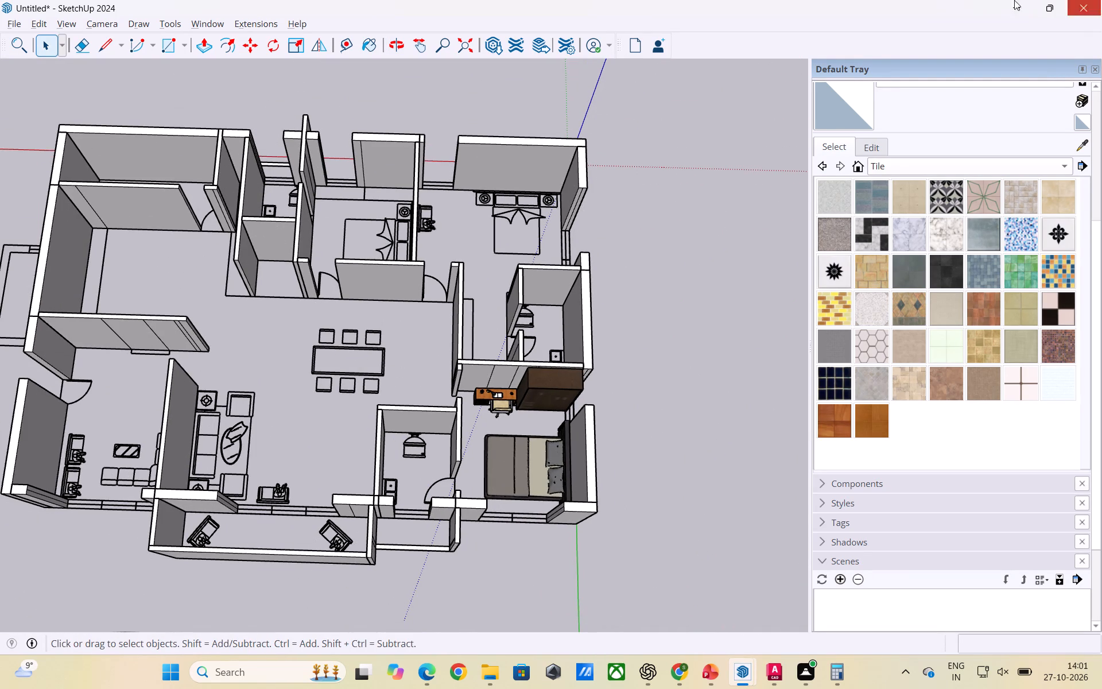
Delete the flat 2D dining table and its six chair outlines from the dining area.
scroll(333, 304, up, 3)
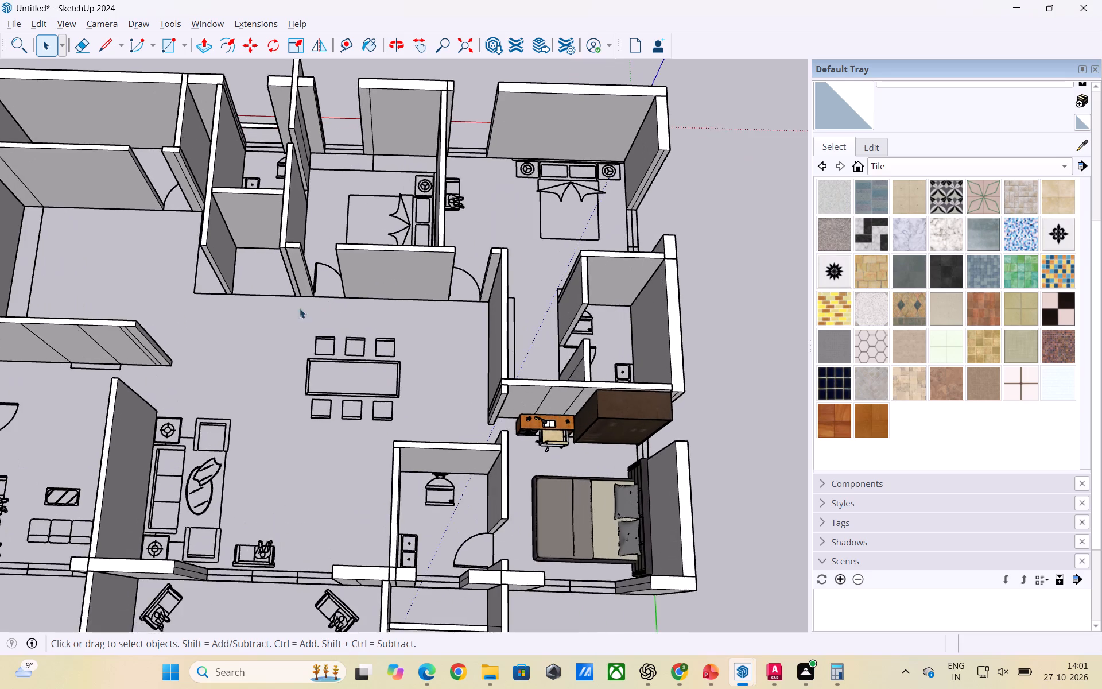
scroll(282, 308, up, 2)
middle_drag(271, 303, 304, 362)
scroll(212, 296, up, 1)
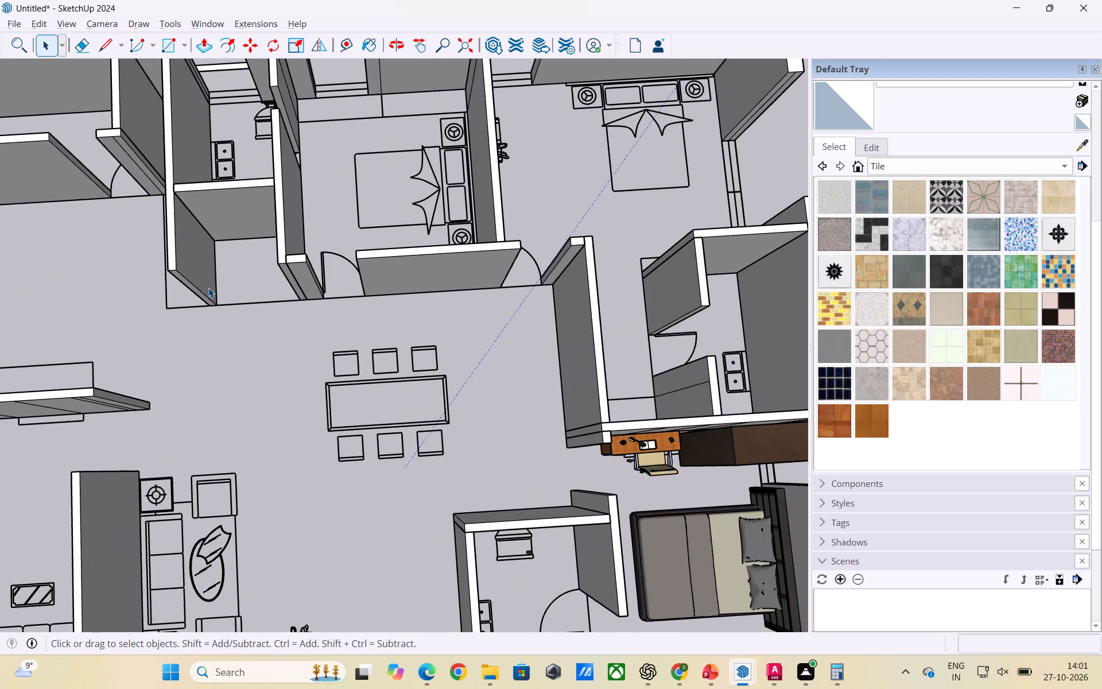
scroll(384, 305, down, 4)
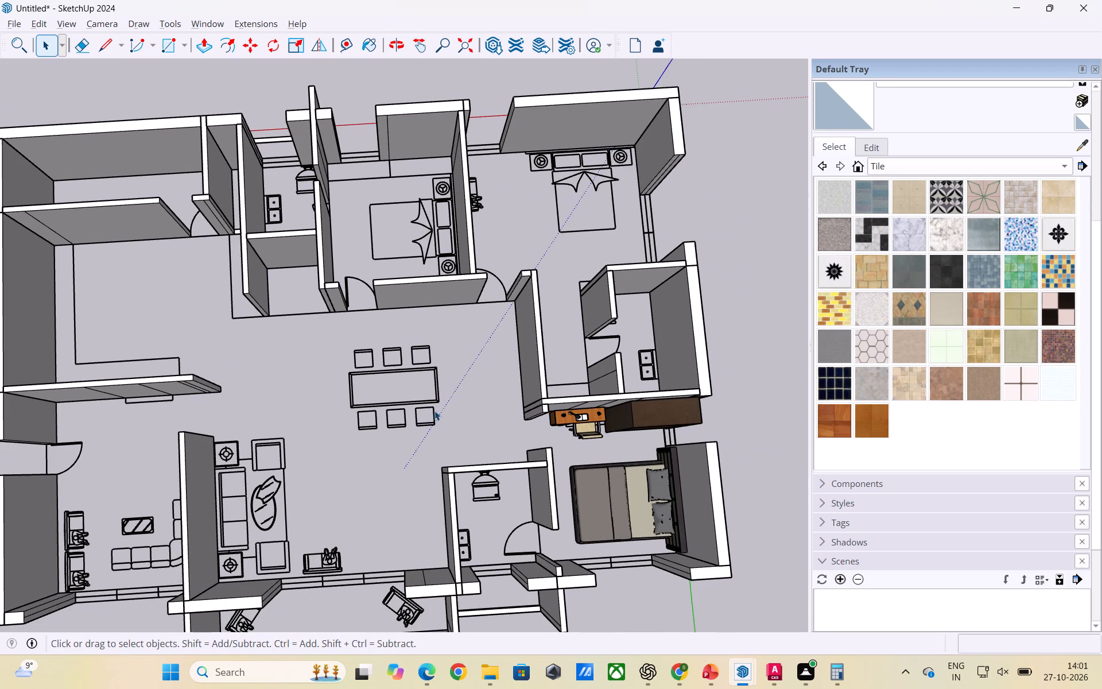
click(429, 414)
double_click(429, 420)
drag(443, 429, 354, 332)
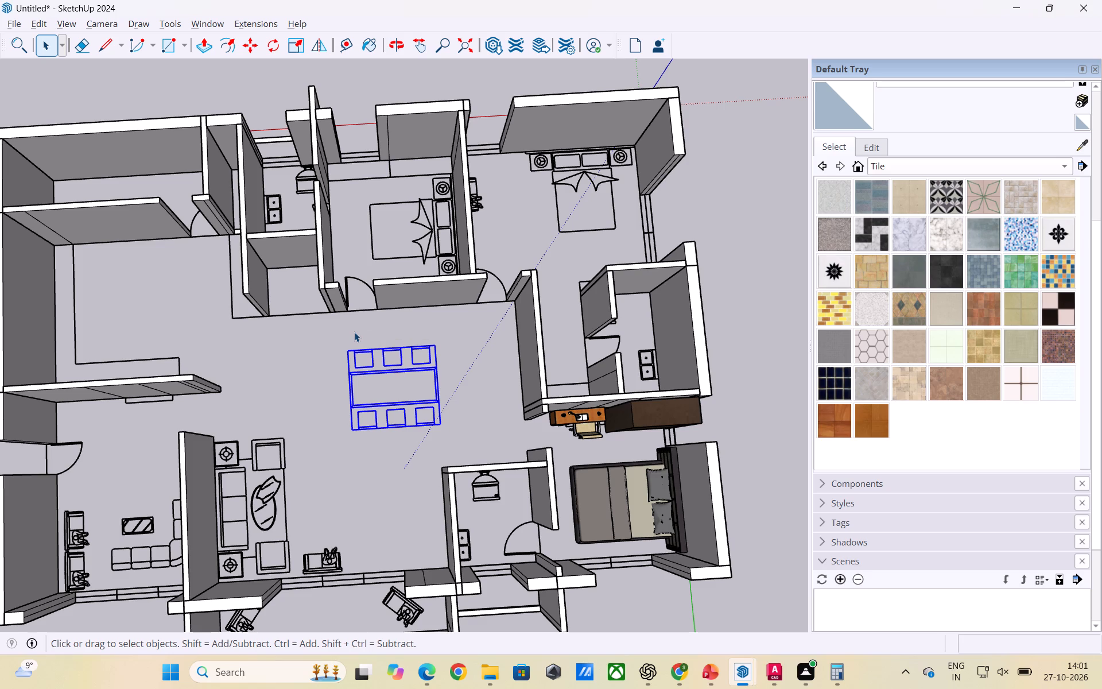
key(Delete)
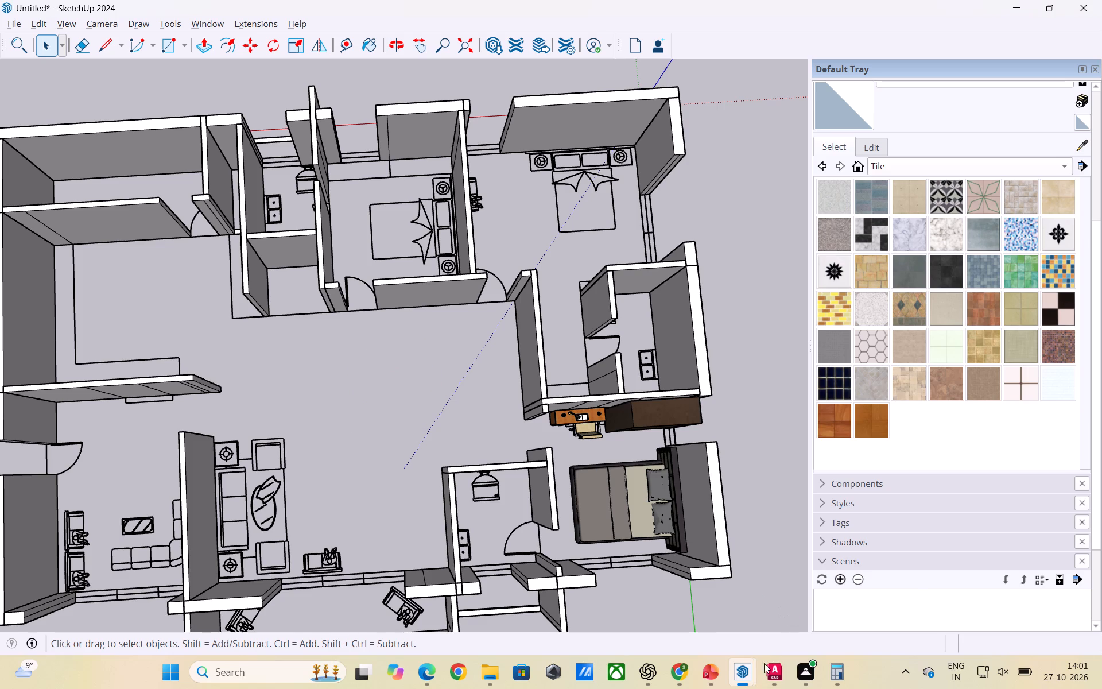
Switch to the 1601 SFT model and copy its six-seat dining table set.
click(799, 610)
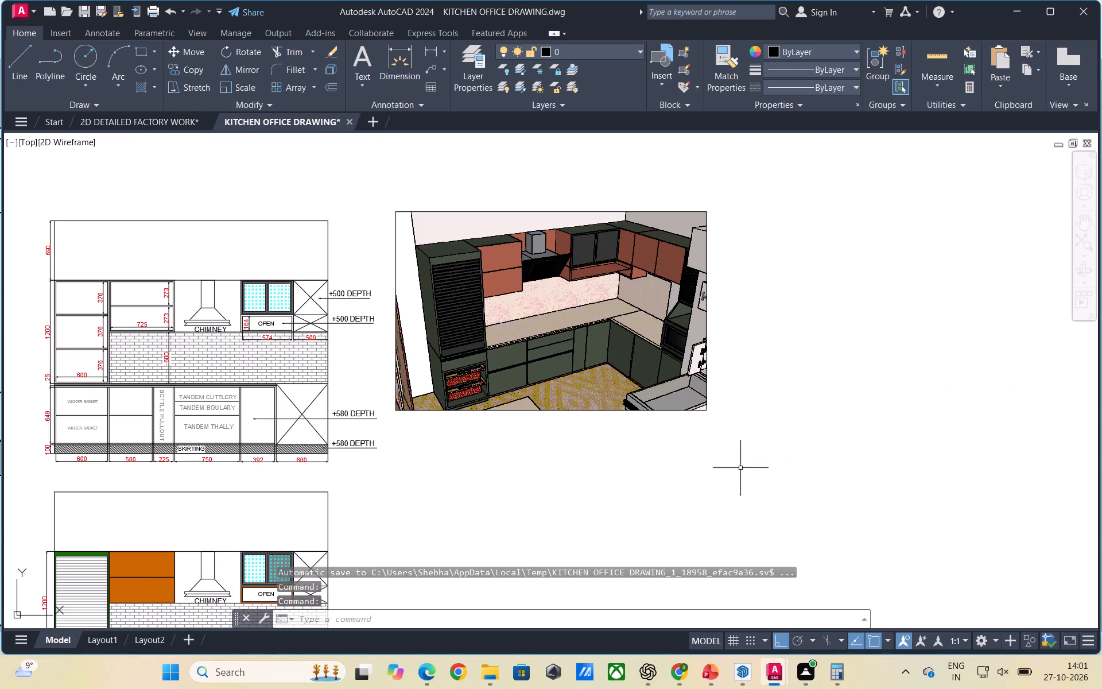
click(771, 672)
click(744, 666)
click(756, 598)
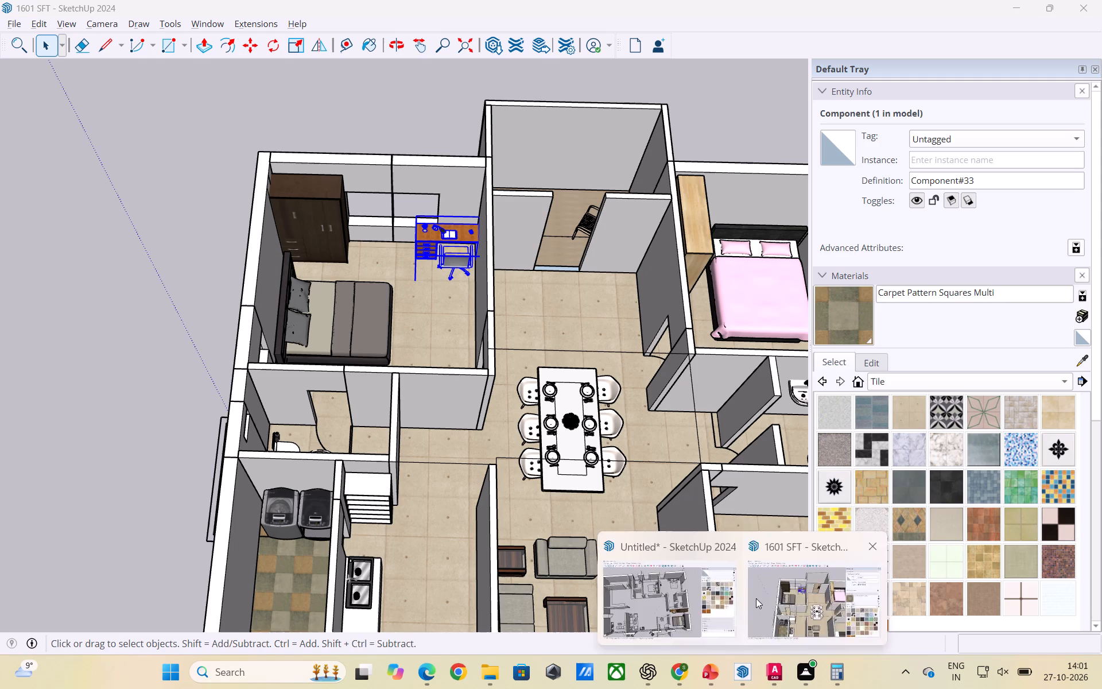
scroll(577, 431, down, 4)
click(580, 446)
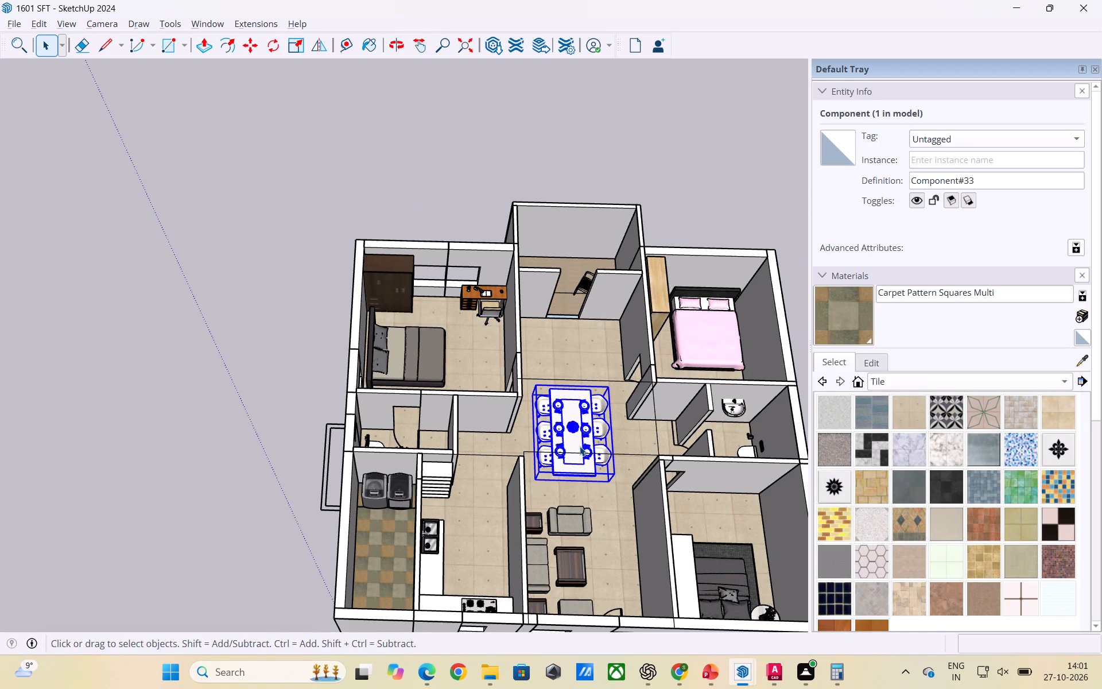
key(ctrl+c)
Return to the untitled apartment model and paste the dining table set into the open dining area, lengthwise along the red axis.
key(alt+Tab)
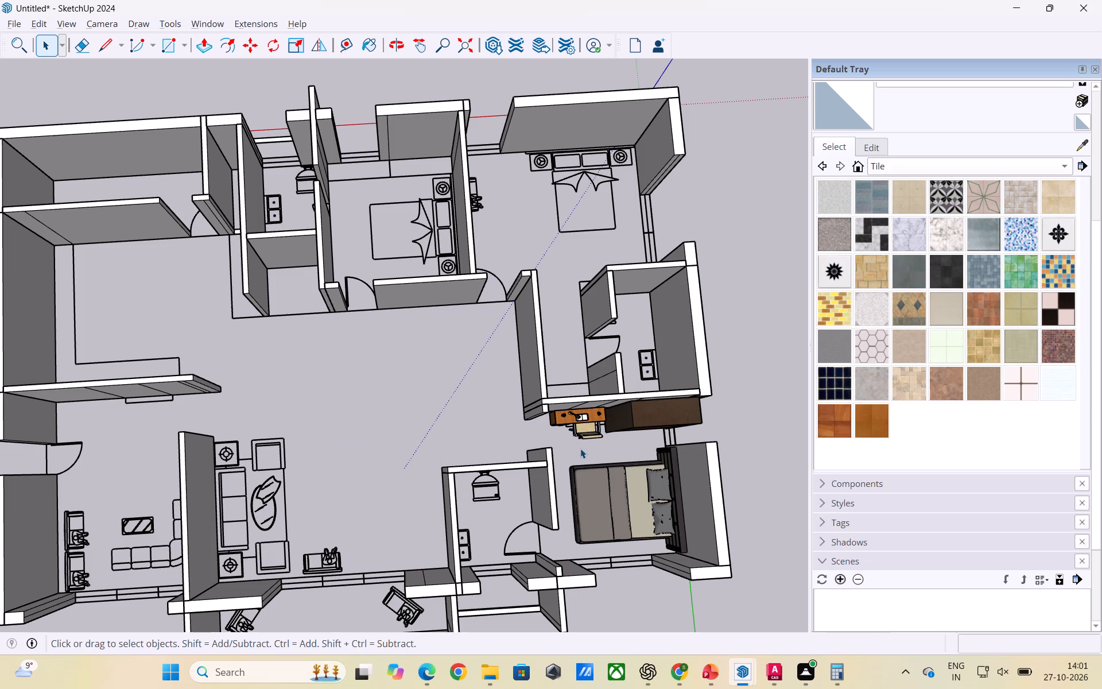
key(ctrl+v)
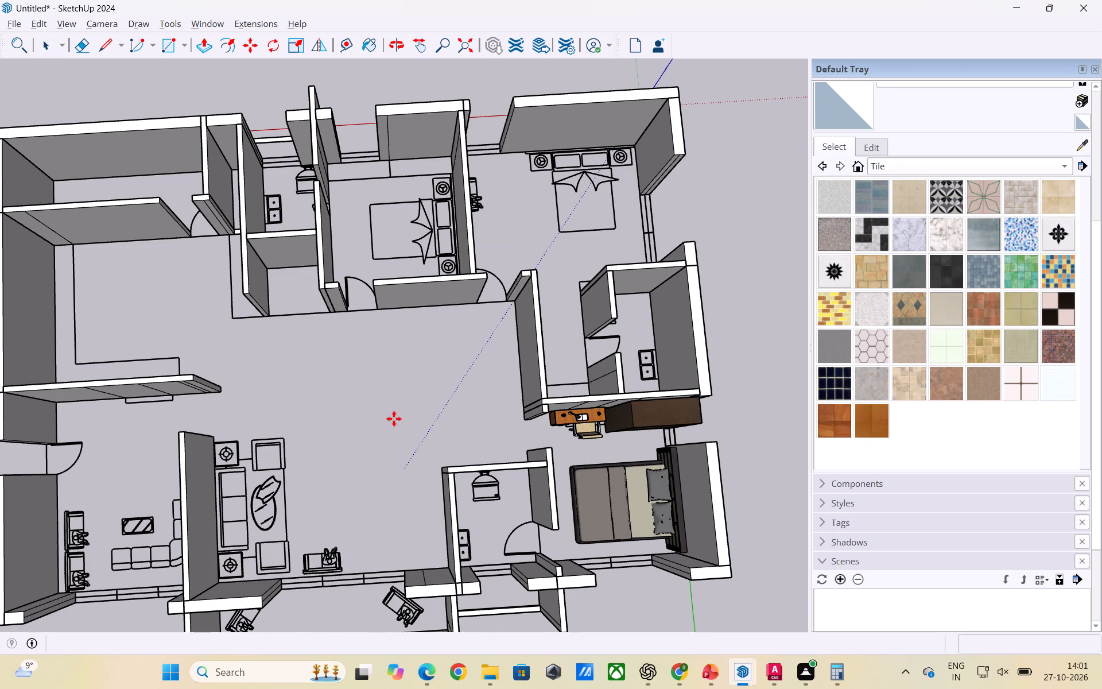
click(414, 343)
key(space)
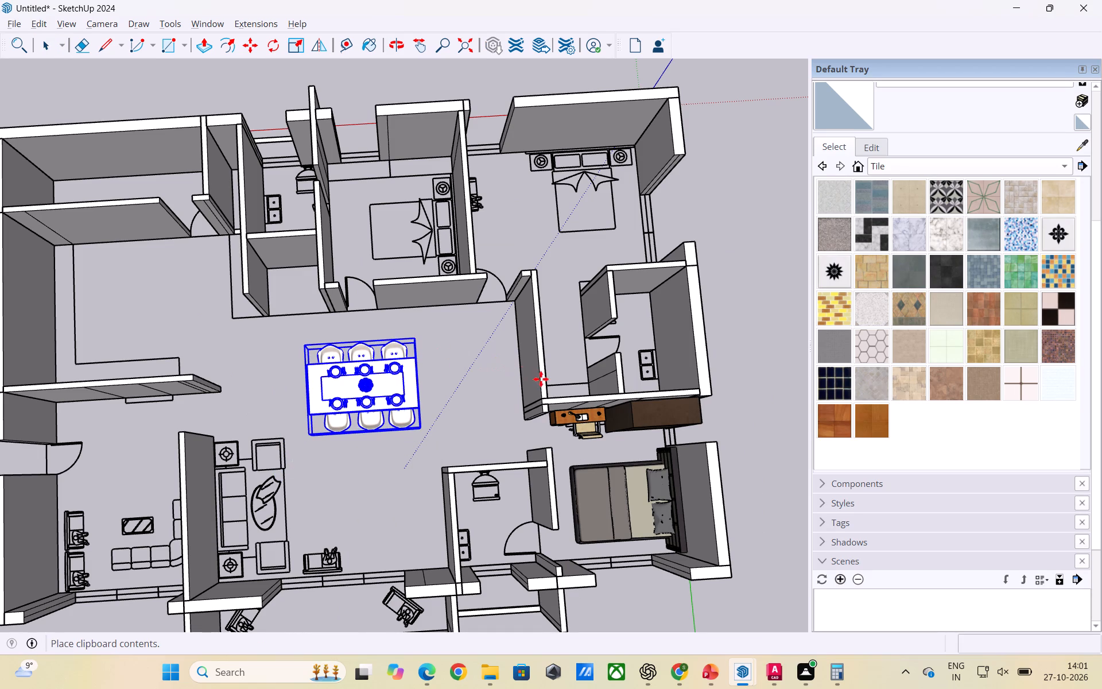
click(478, 384)
scroll(499, 390, down, 9)
middle_drag(493, 423, 492, 423)
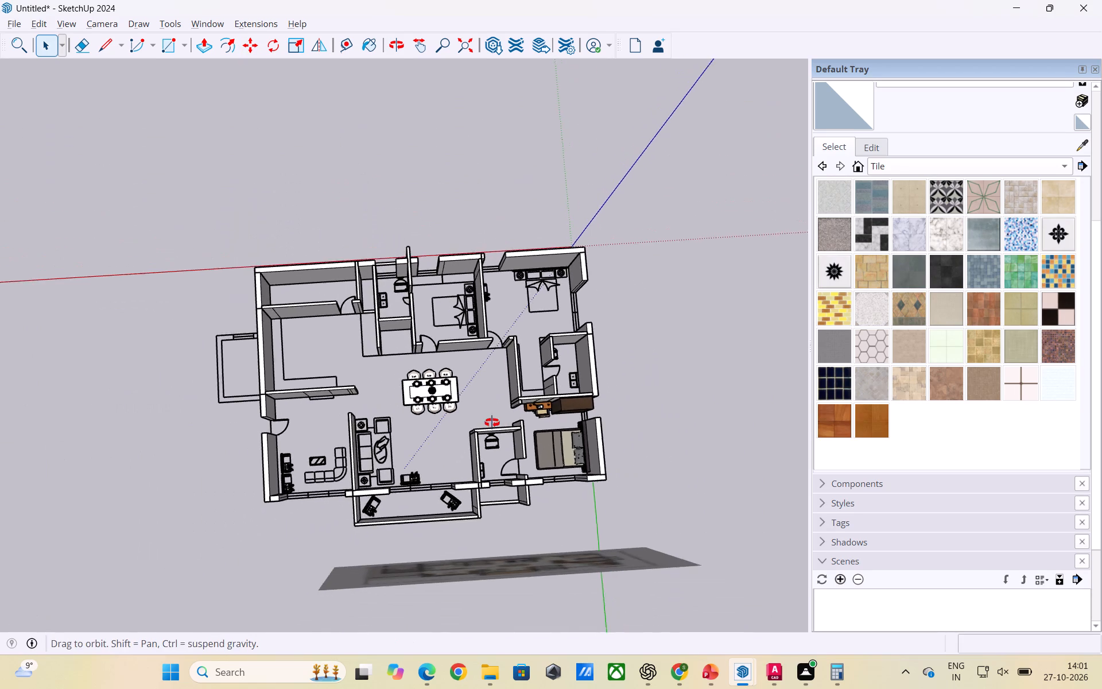
middle_drag(492, 423, 444, 428)
scroll(427, 425, up, 3)
middle_drag(420, 433, 487, 424)
scroll(458, 376, up, 2)
scroll(469, 397, down, 2)
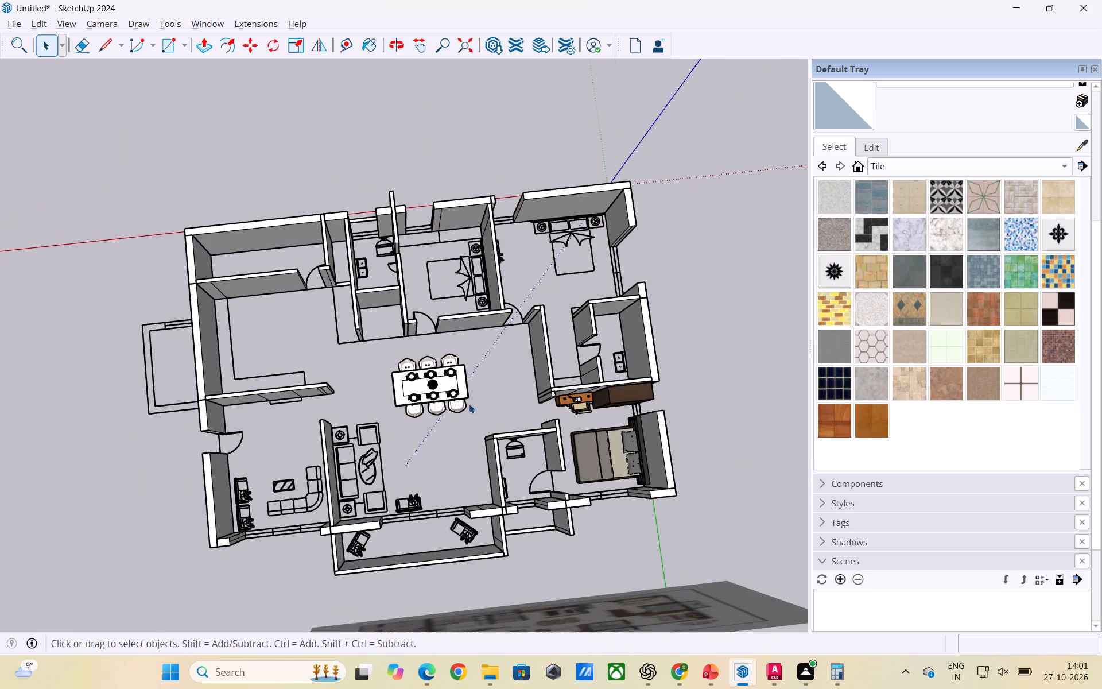
Delete the flat 2D sofa set symbol beside the partition wall in the living area.
middle_drag(470, 409, 442, 424)
scroll(426, 479, up, 2)
click(362, 467)
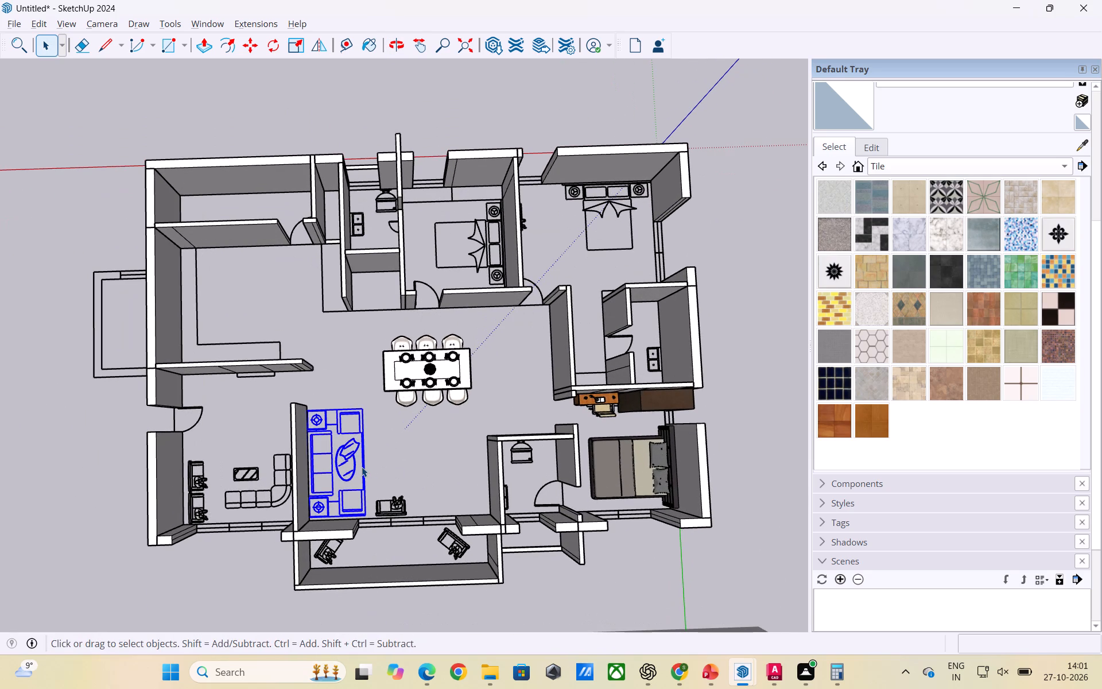
key(Delete)
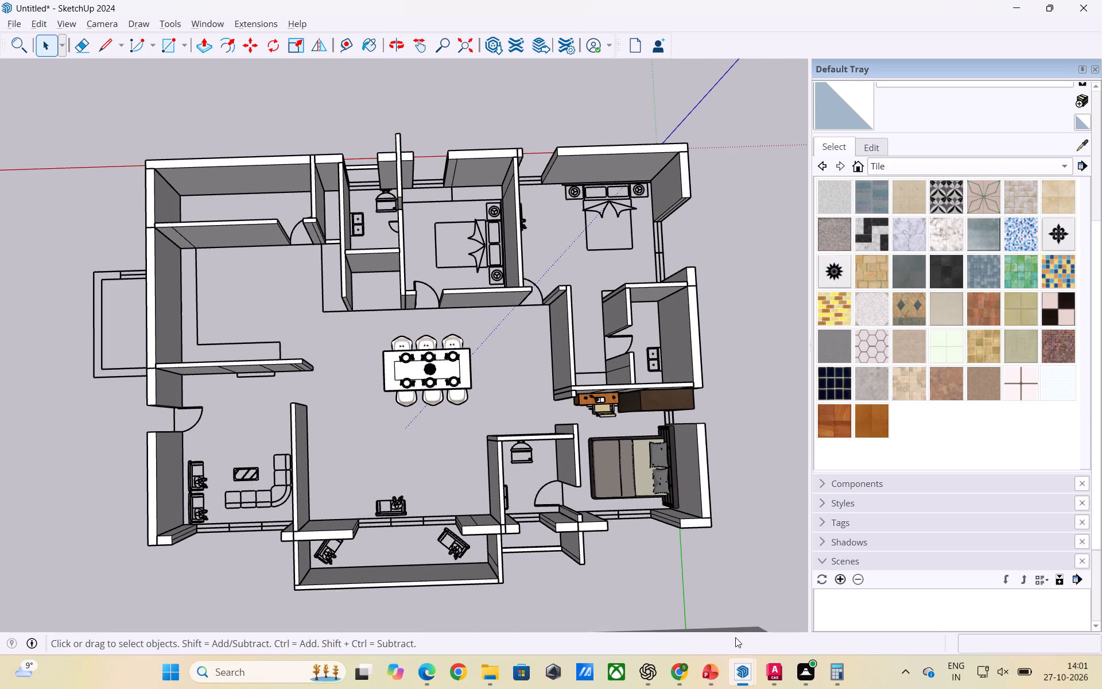
Switch to the 1601 SFT model and copy its living room sofa set group with the coffee table and side tables.
click(796, 598)
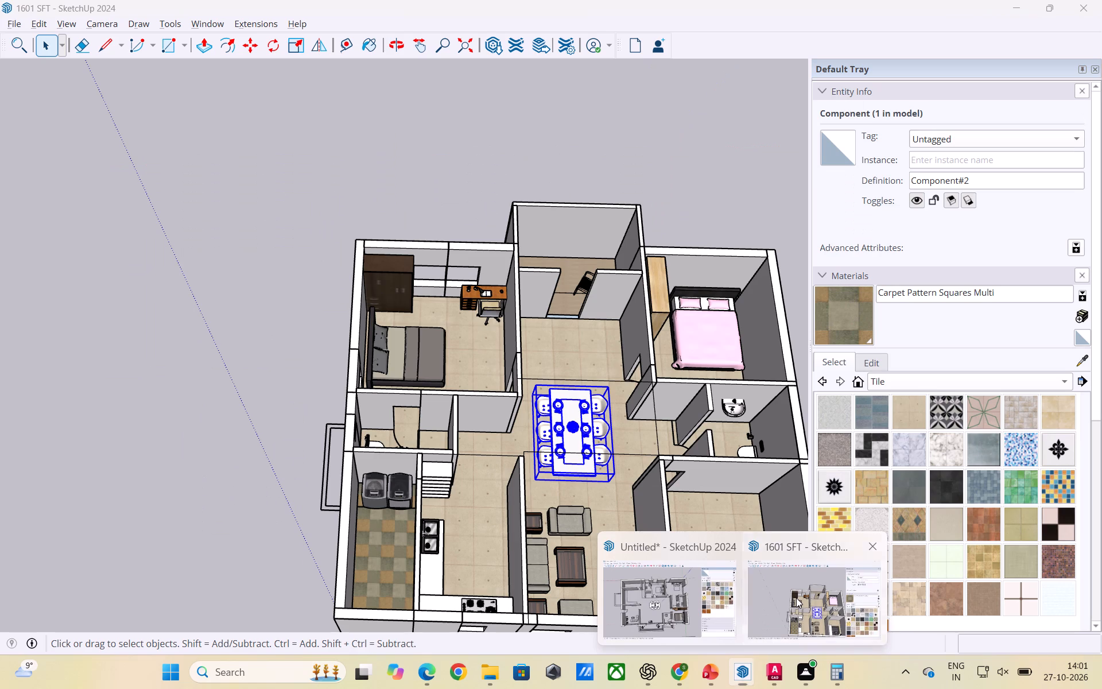
scroll(398, 435, down, 2)
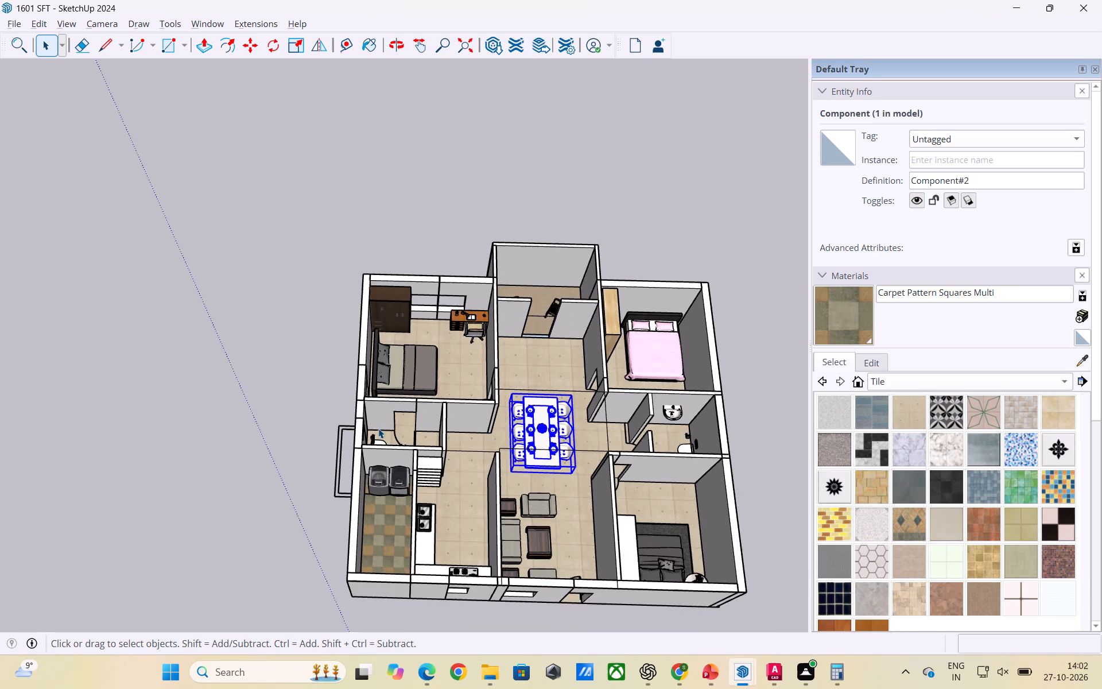
scroll(313, 396, down, 2)
click(498, 523)
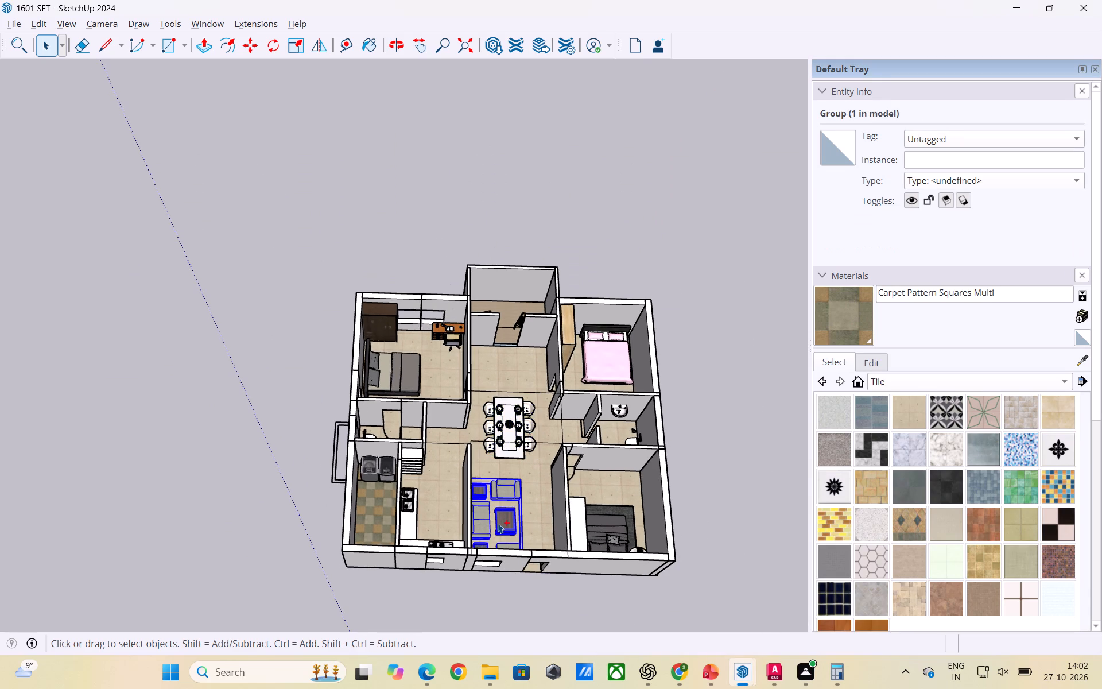
key(ctrl+c)
Return to the untitled apartment model and paste the sofa set into the living area below the dining table.
key(alt+Tab)
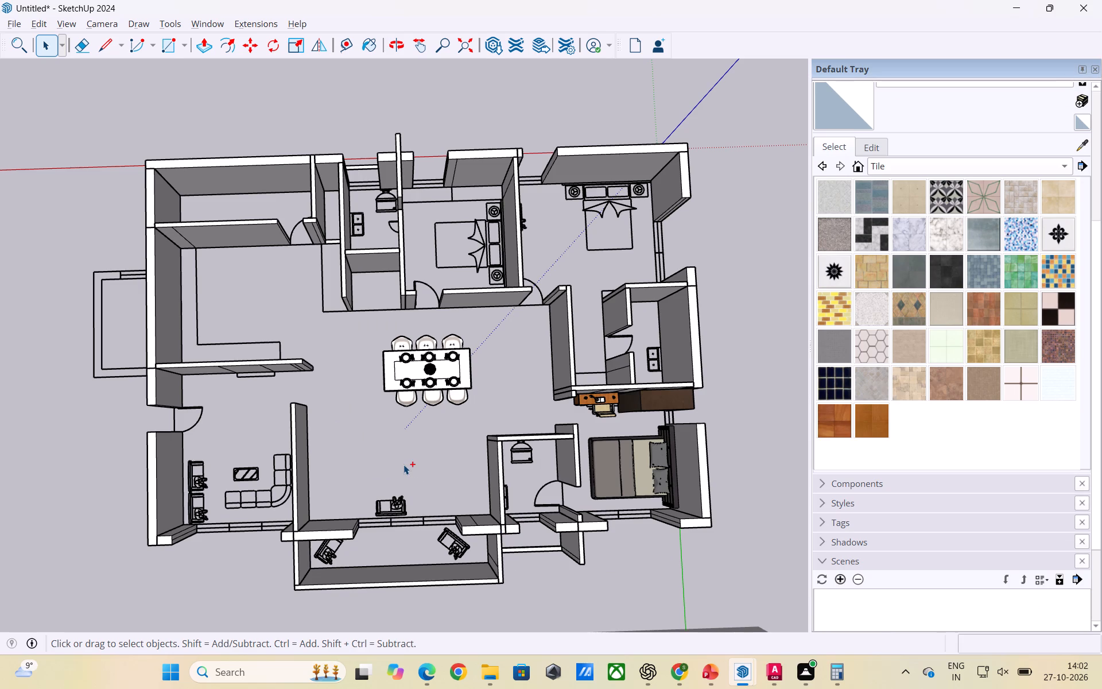
key(ctrl+v)
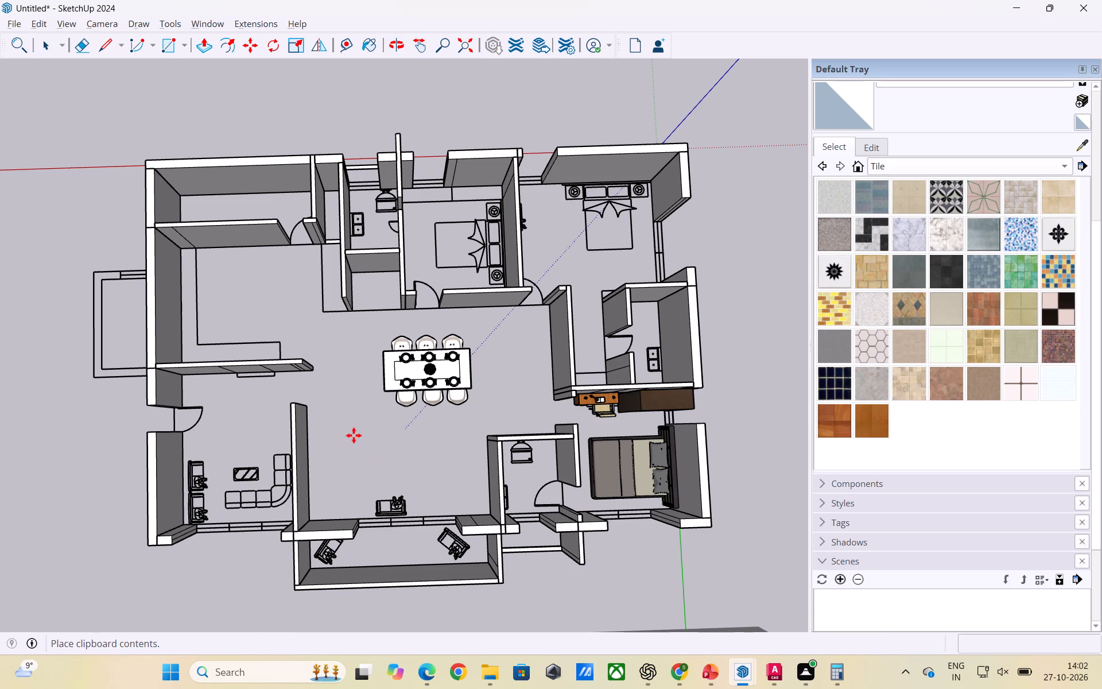
click(414, 419)
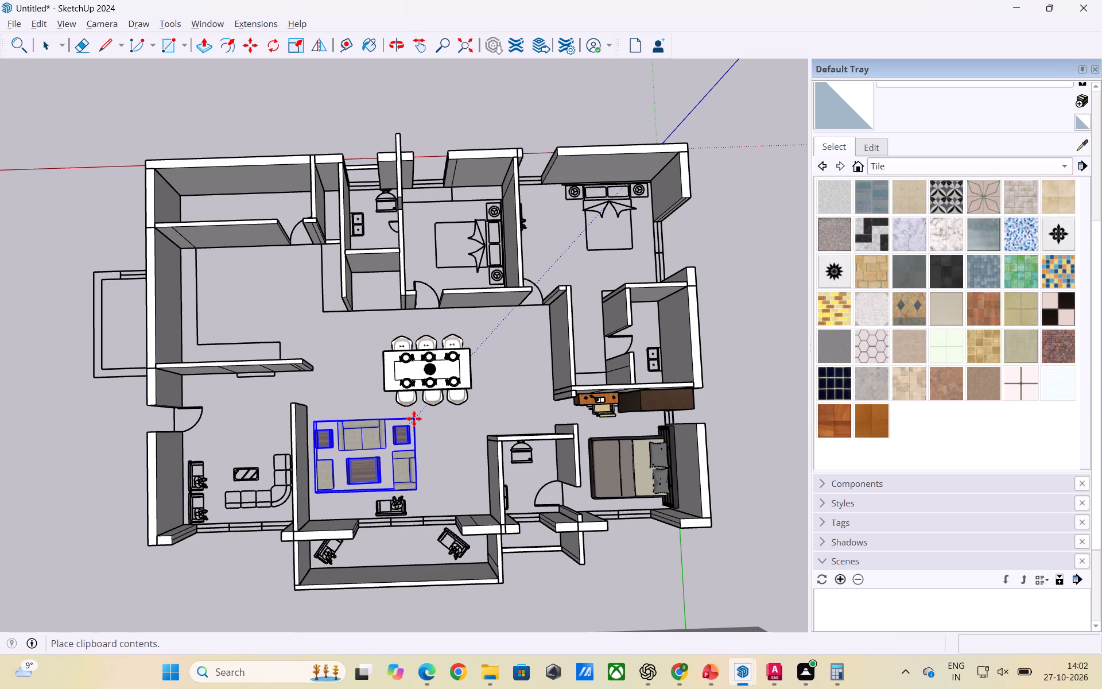
Rotate the pasted sofa set a quarter turn about its corner nearest the dining table, so its length runs along the green axis.
key(q)
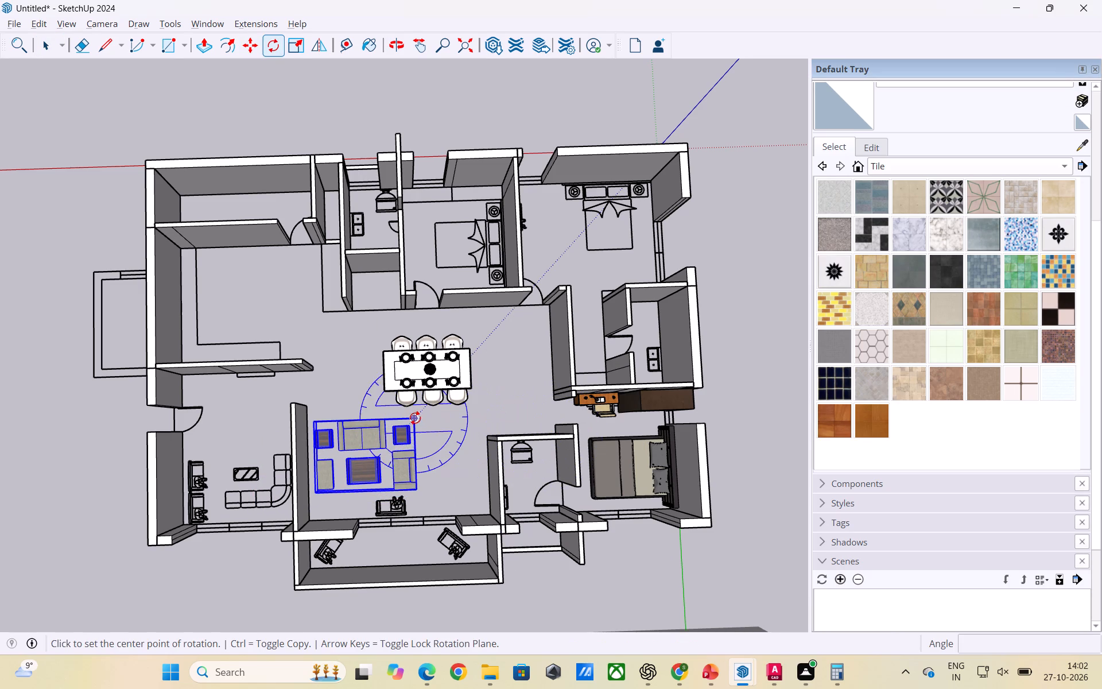
scroll(413, 415, up, 3)
click(416, 417)
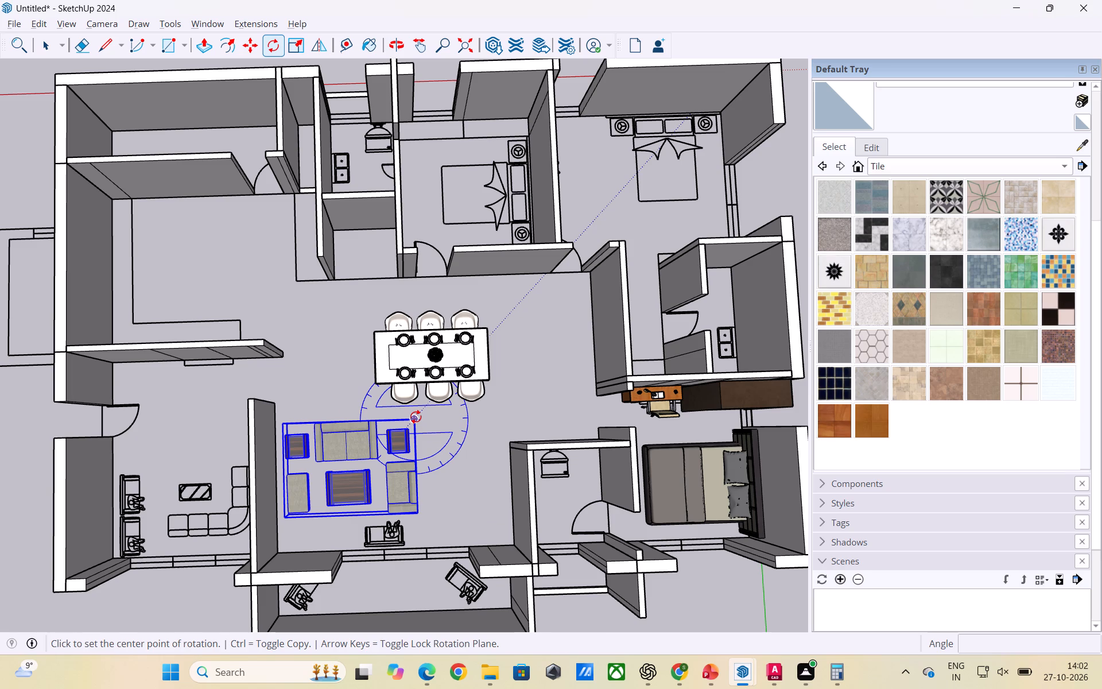
scroll(284, 420, up, 5)
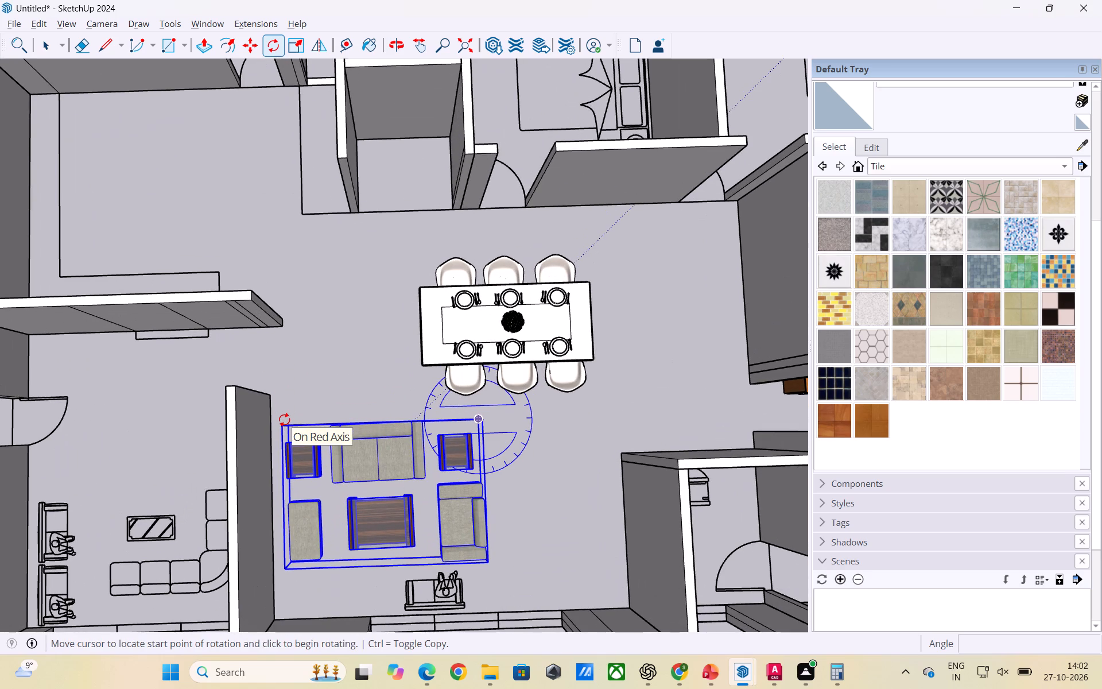
click(281, 424)
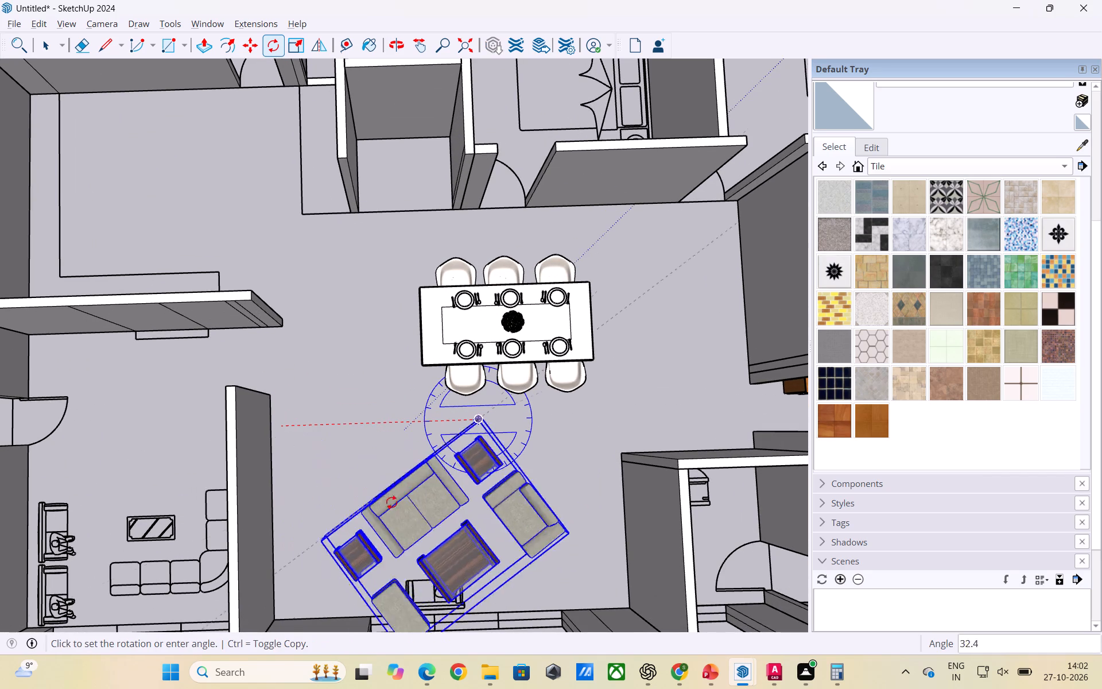
click(480, 512)
key(space)
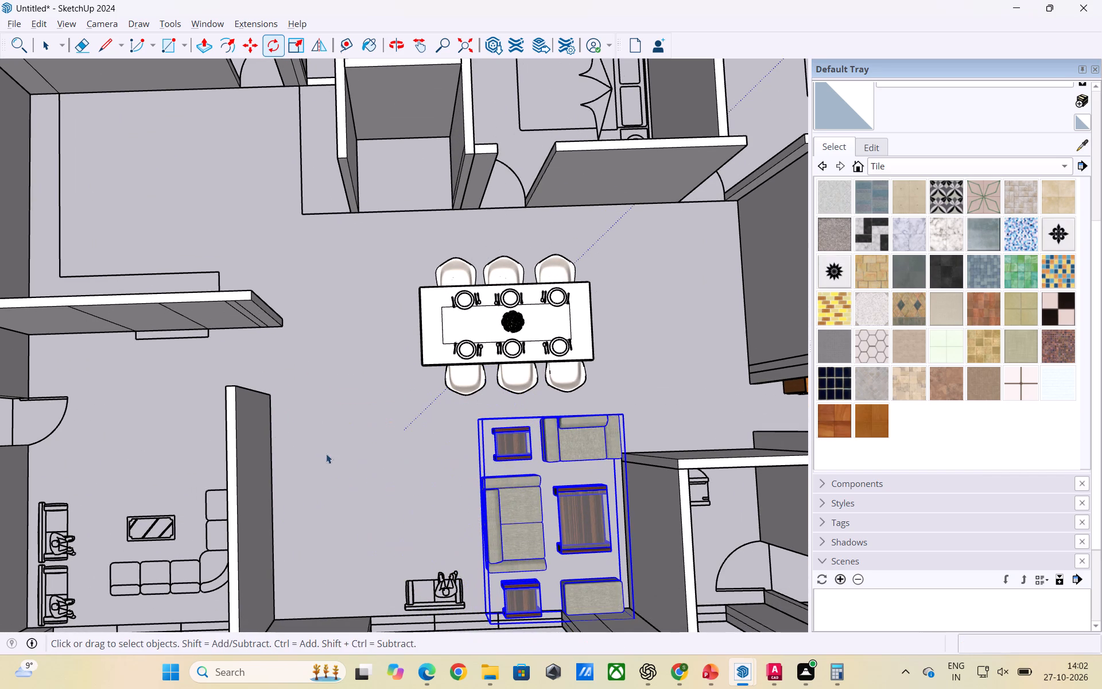
Move the sofa set about 9' 2" so its long sofa backs onto the living area's partition wall.
scroll(323, 442, down, 3)
scroll(422, 431, down, 2)
click(483, 479)
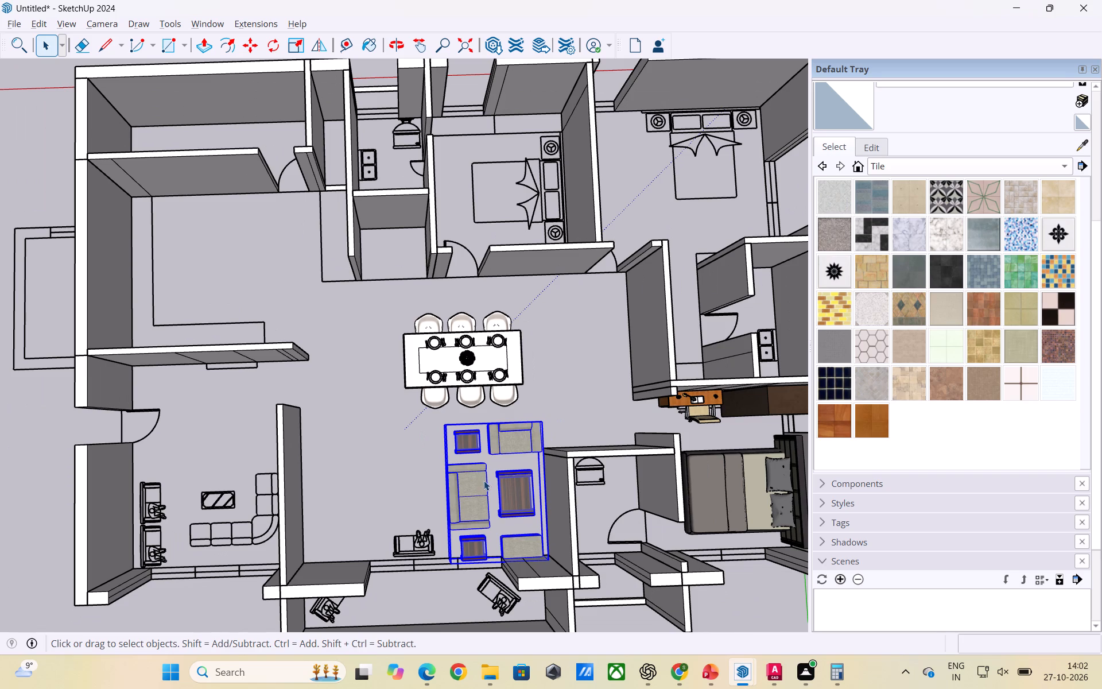
key(m)
click(486, 485)
click(352, 469)
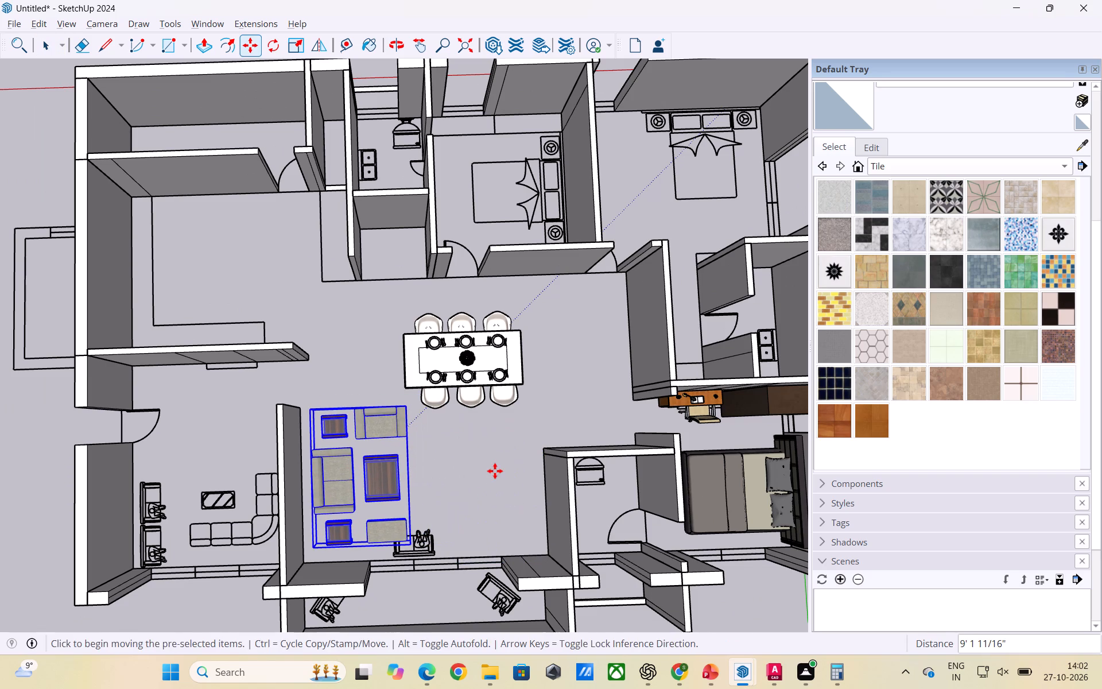
key(space)
click(478, 469)
Examine the sofa set's placement in the living area and the overall furniture layout of the apartment.
scroll(416, 448, down, 3)
middle_drag(405, 484, 407, 419)
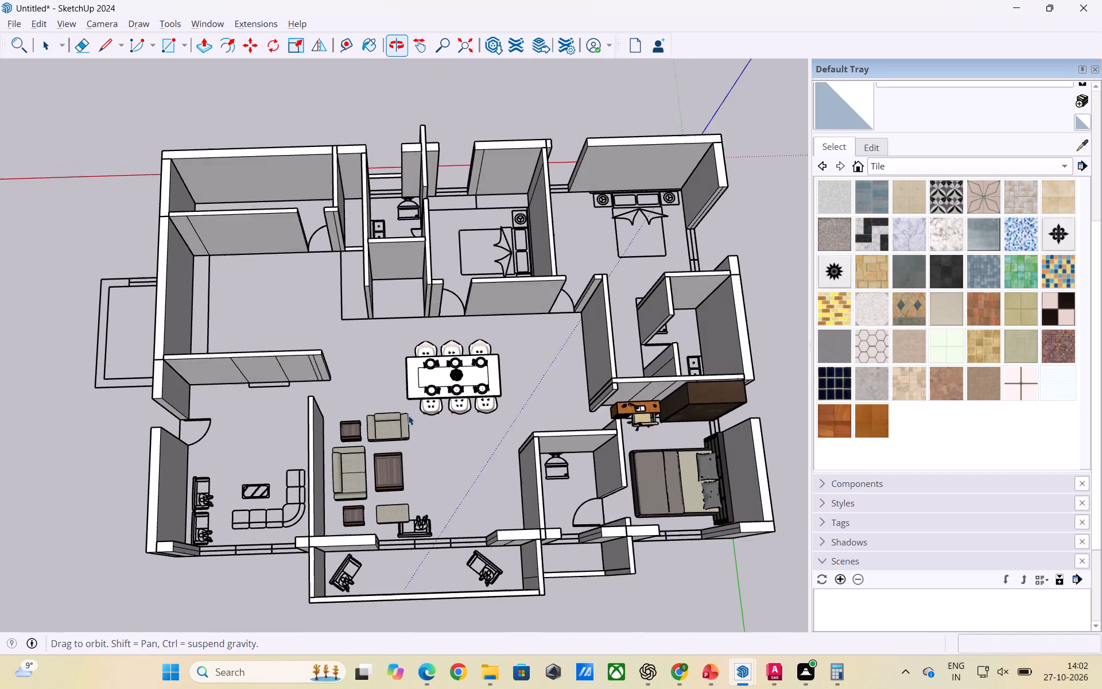
scroll(422, 481, up, 5)
middle_drag(406, 516, 443, 494)
click(403, 506)
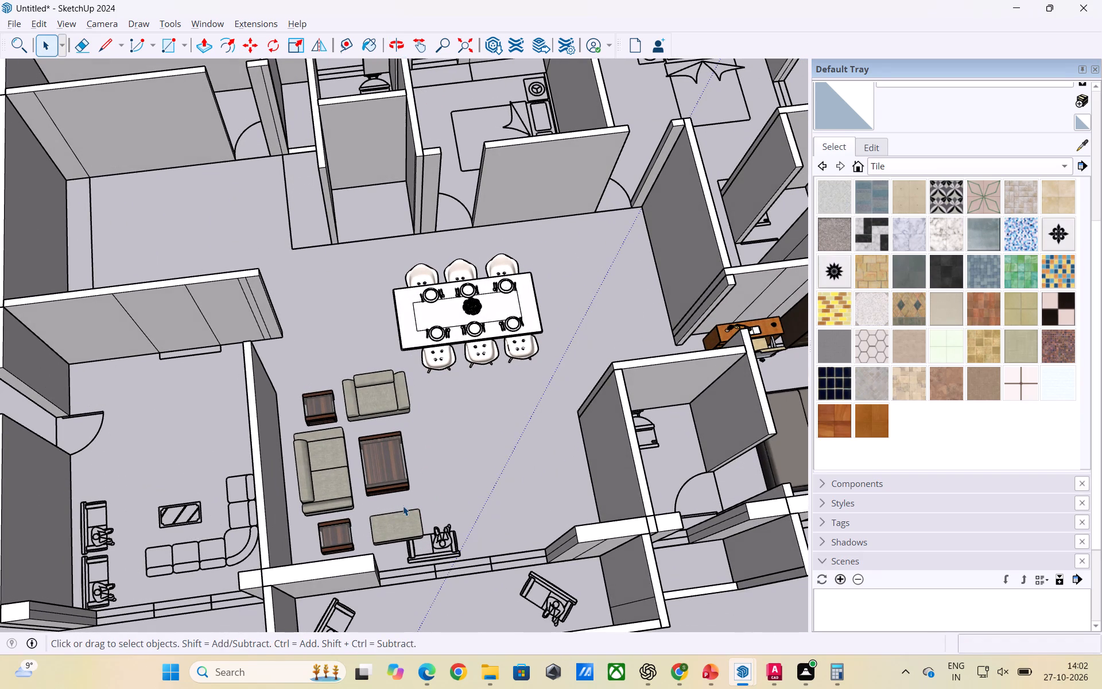
click(364, 497)
scroll(348, 483, down, 6)
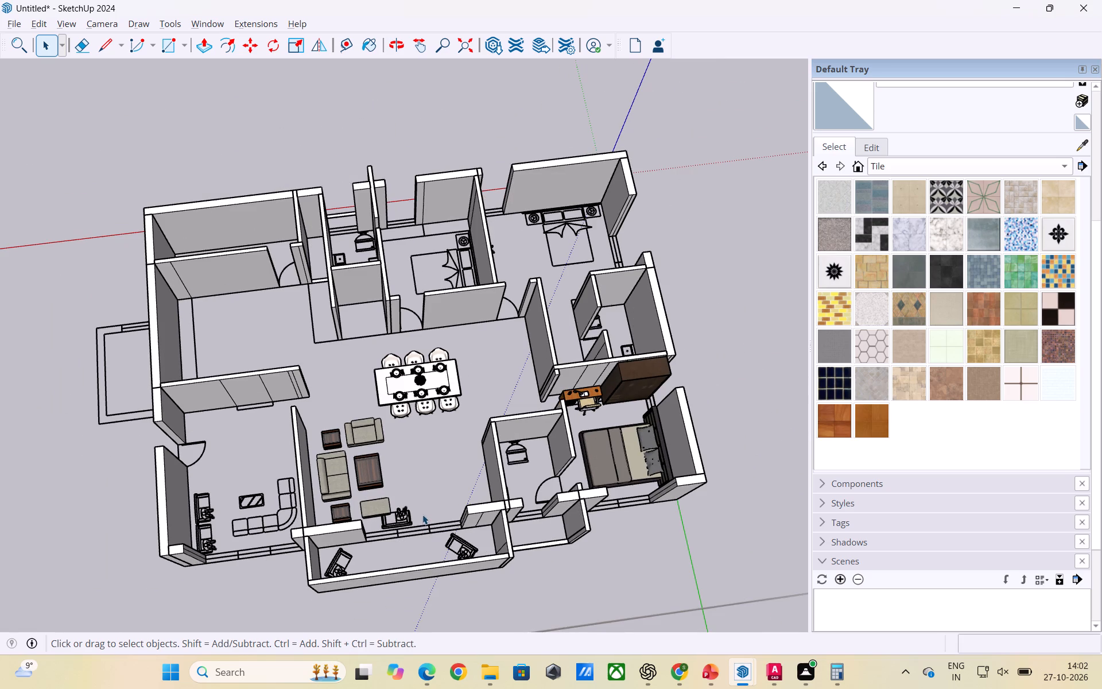
scroll(382, 508, down, 2)
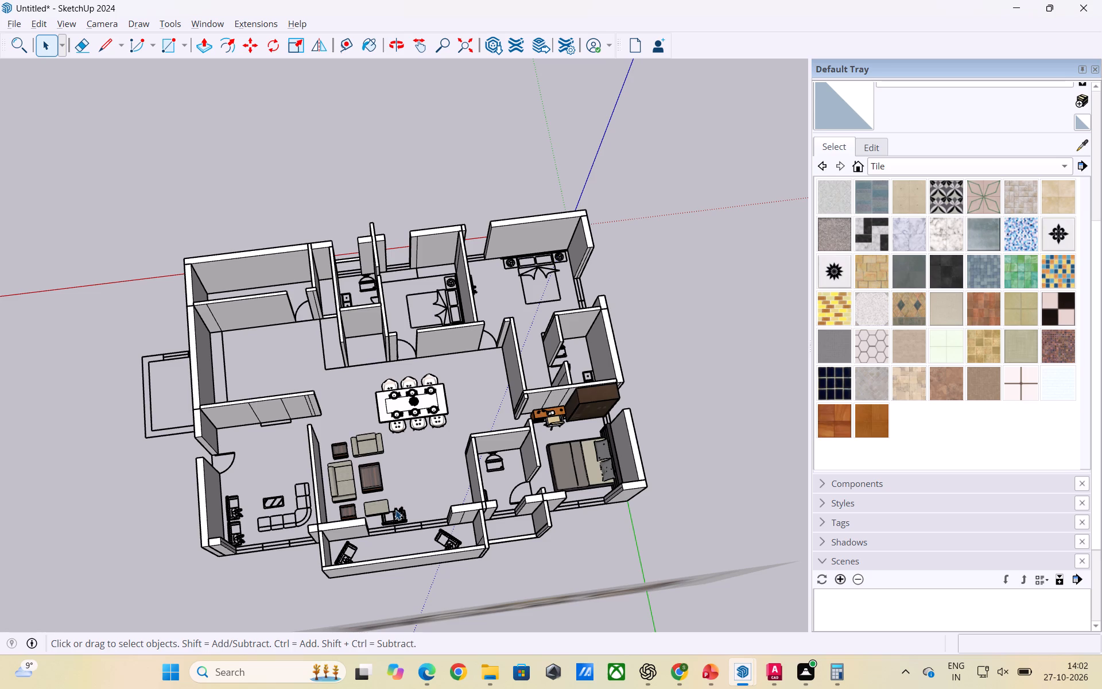
scroll(571, 494, up, 2)
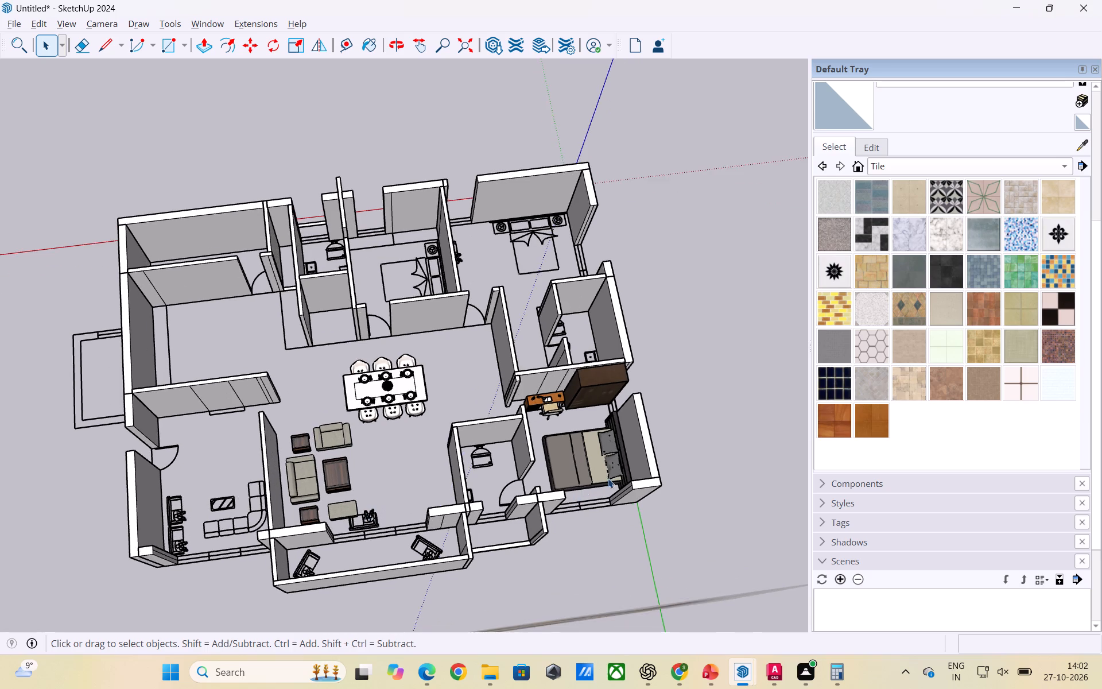
scroll(610, 478, down, 2)
scroll(475, 499, up, 3)
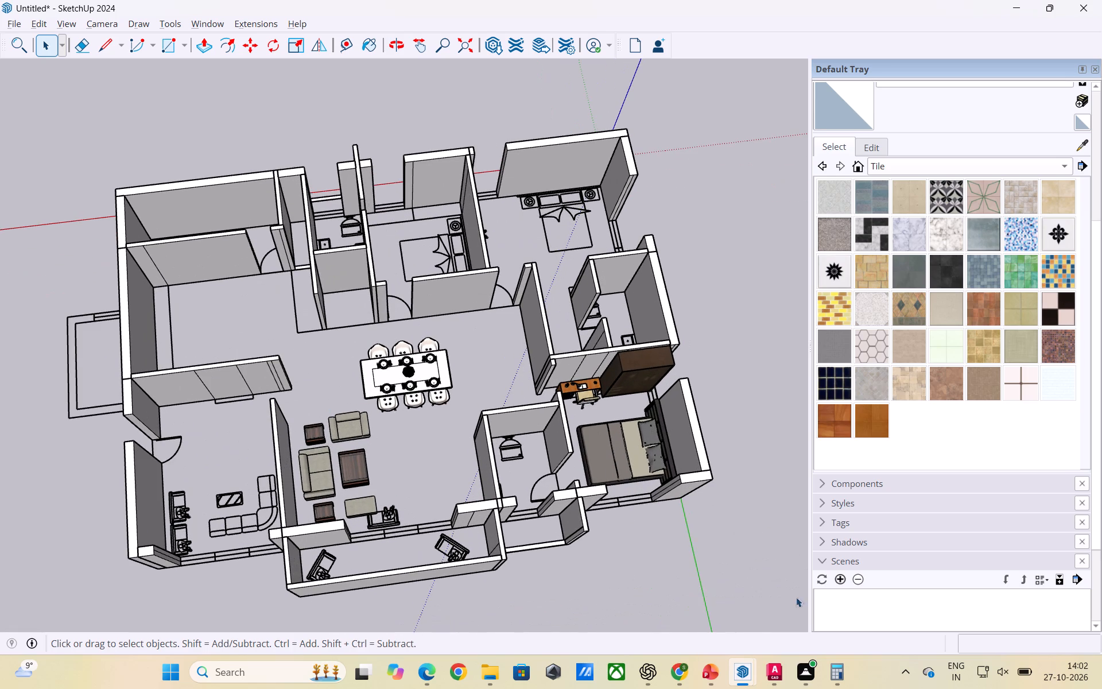
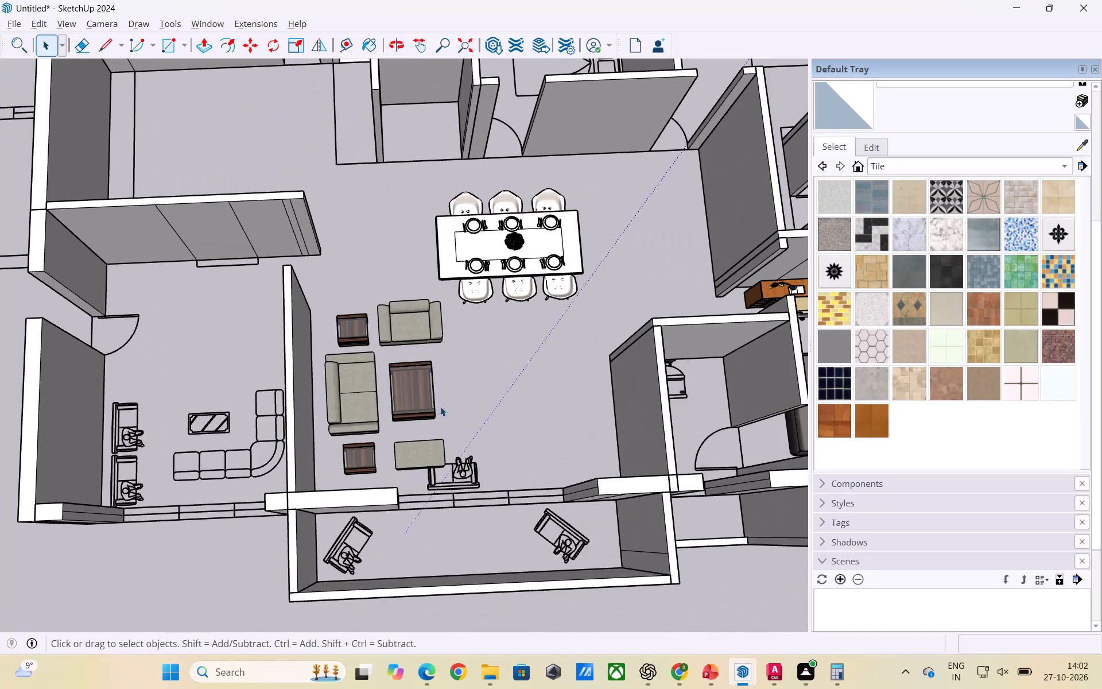
Delete the 2D armchair symbol beside the sofa set's bench near the balcony opening, including its leftover line fragments.
scroll(438, 406, down, 5)
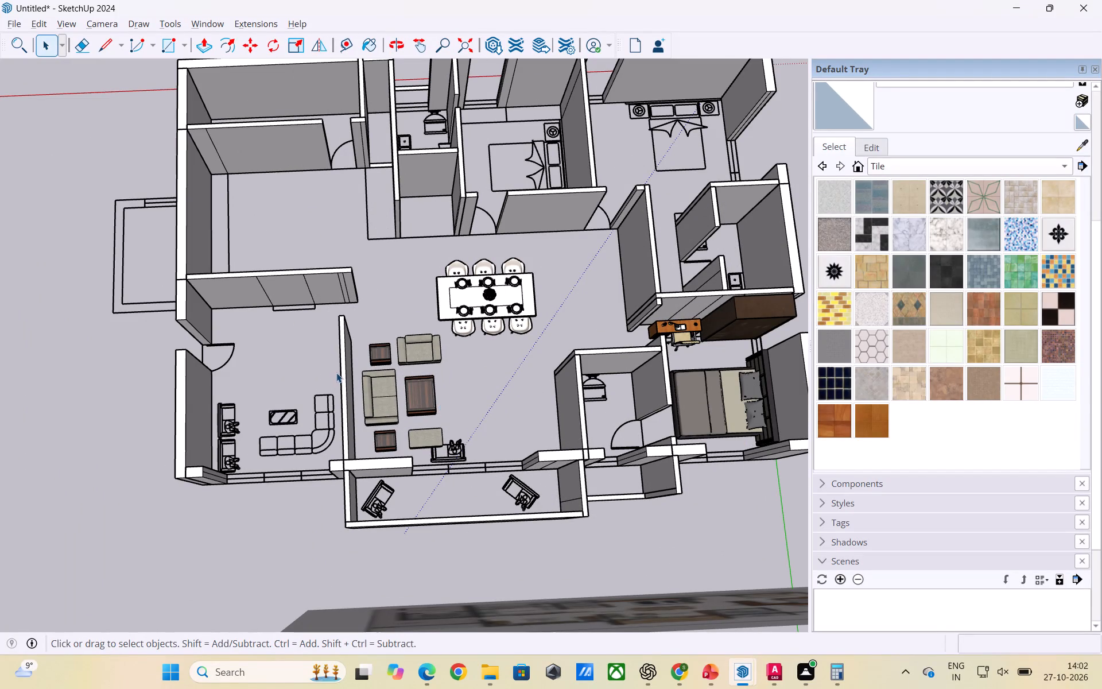
scroll(337, 373, down, 5)
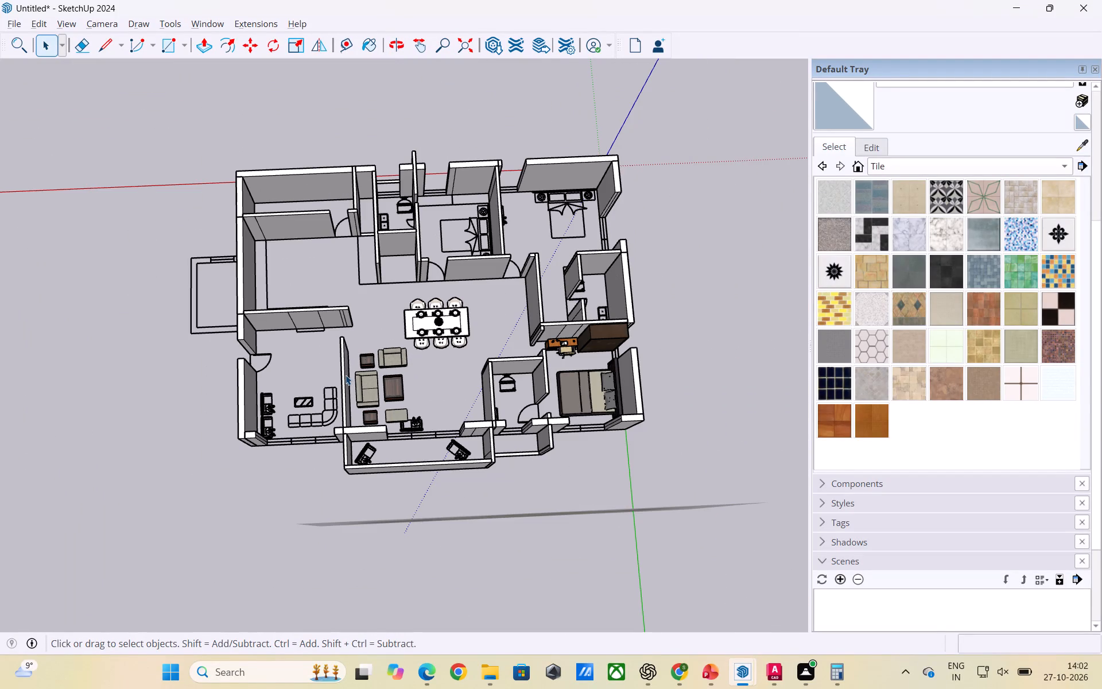
scroll(376, 374, up, 3)
scroll(270, 335, down, 3)
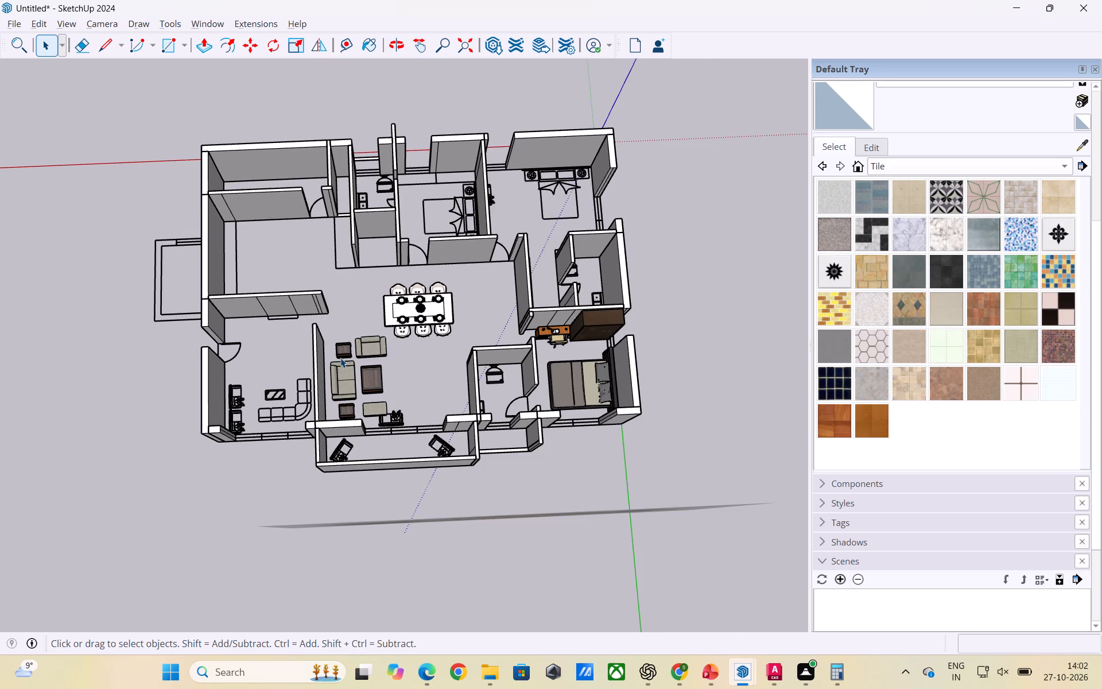
scroll(340, 358, up, 2)
scroll(337, 357, down, 3)
scroll(402, 389, up, 4)
middle_drag(413, 395, 440, 291)
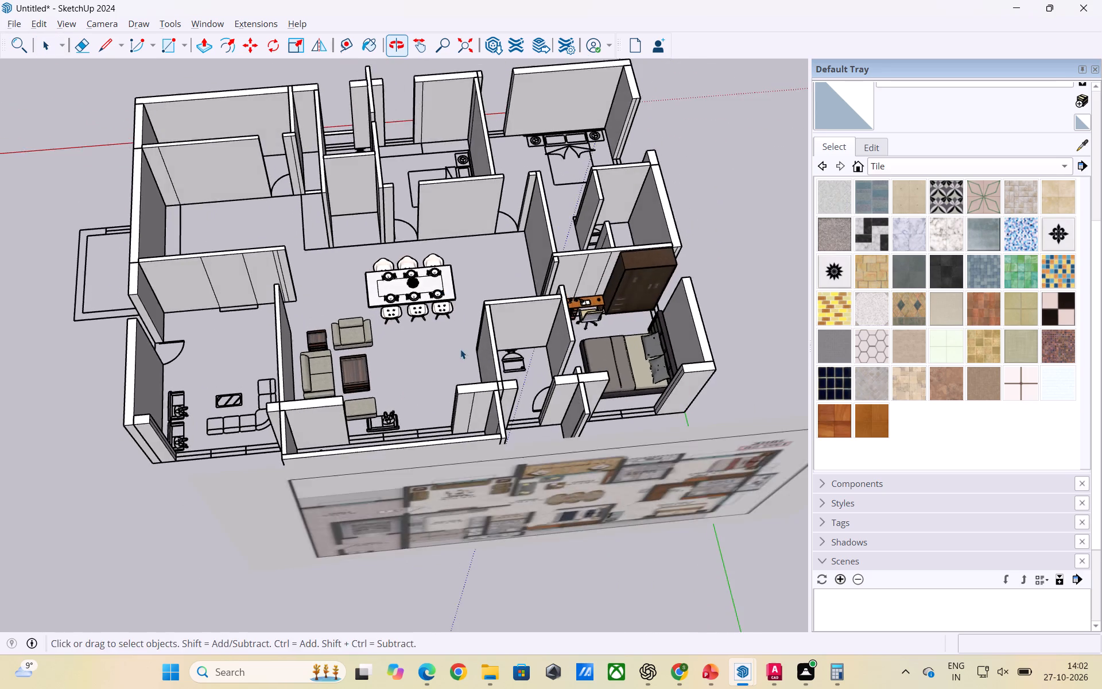
scroll(464, 354, up, 3)
middle_drag(458, 363, 293, 470)
scroll(321, 392, up, 3)
middle_drag(337, 401, 226, 366)
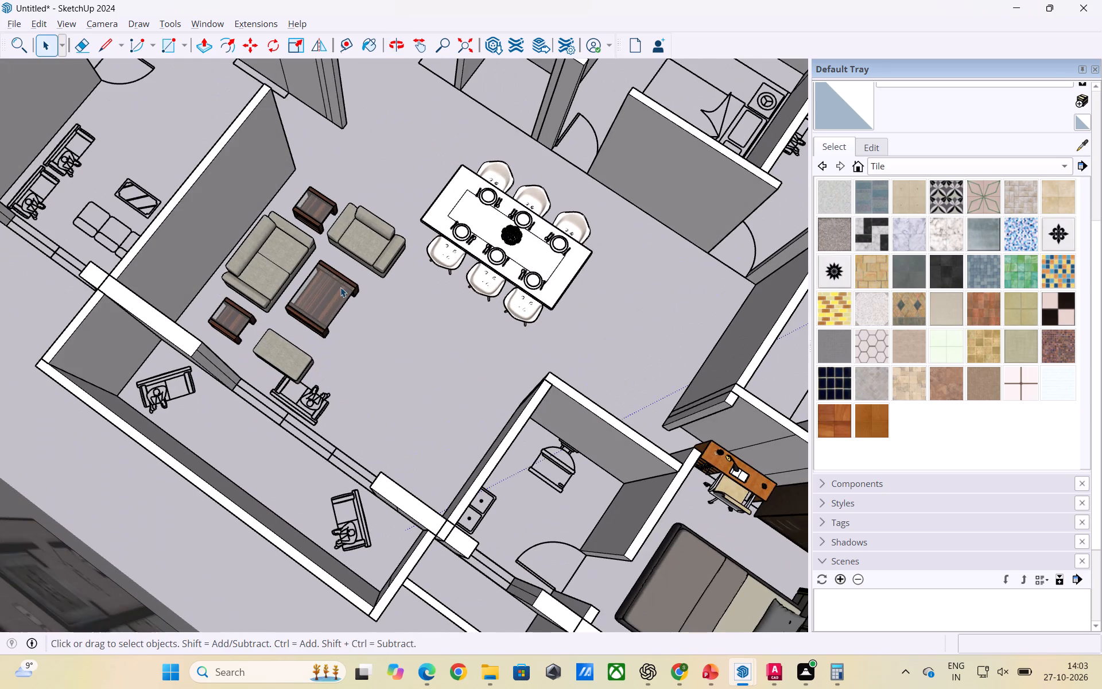
scroll(349, 377, up, 2)
middle_drag(291, 394, 366, 384)
click(323, 422)
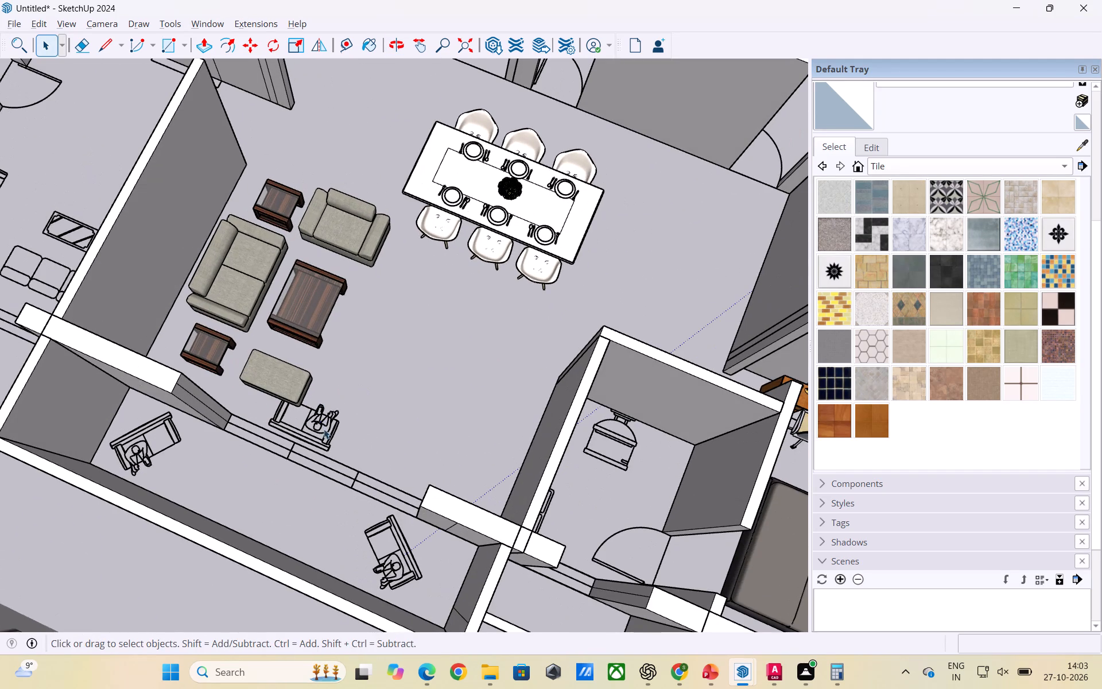
double_click(326, 438)
triple_click(328, 444)
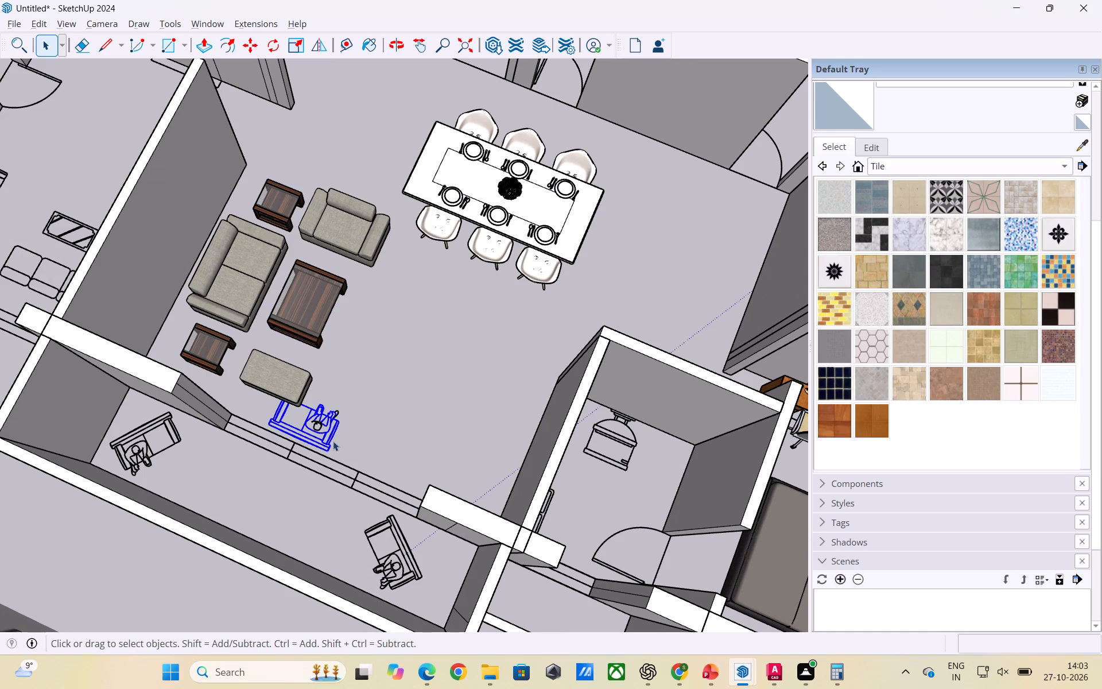
key(Delete)
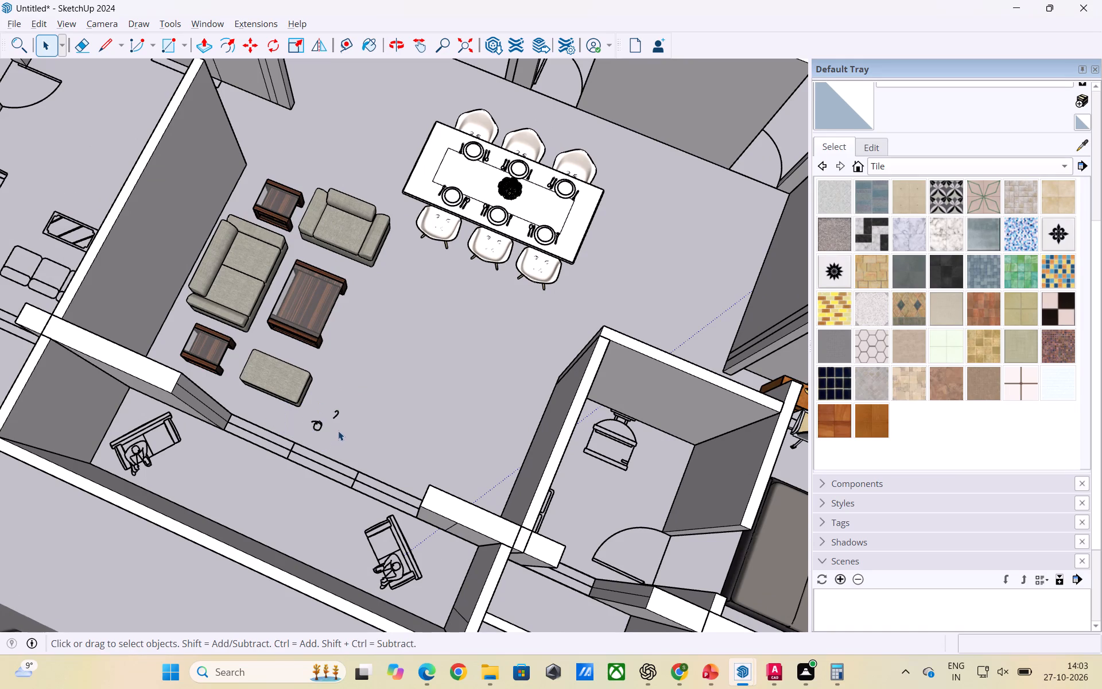
drag(339, 430, 336, 402)
key(Delete)
drag(333, 425, 311, 421)
key(Delete)
drag(324, 437, 302, 416)
key(Delete)
Examine the furniture layout of the living and dining area and the remaining 2D symbols in the adjoining rooms and balcony.
scroll(371, 380, down, 2)
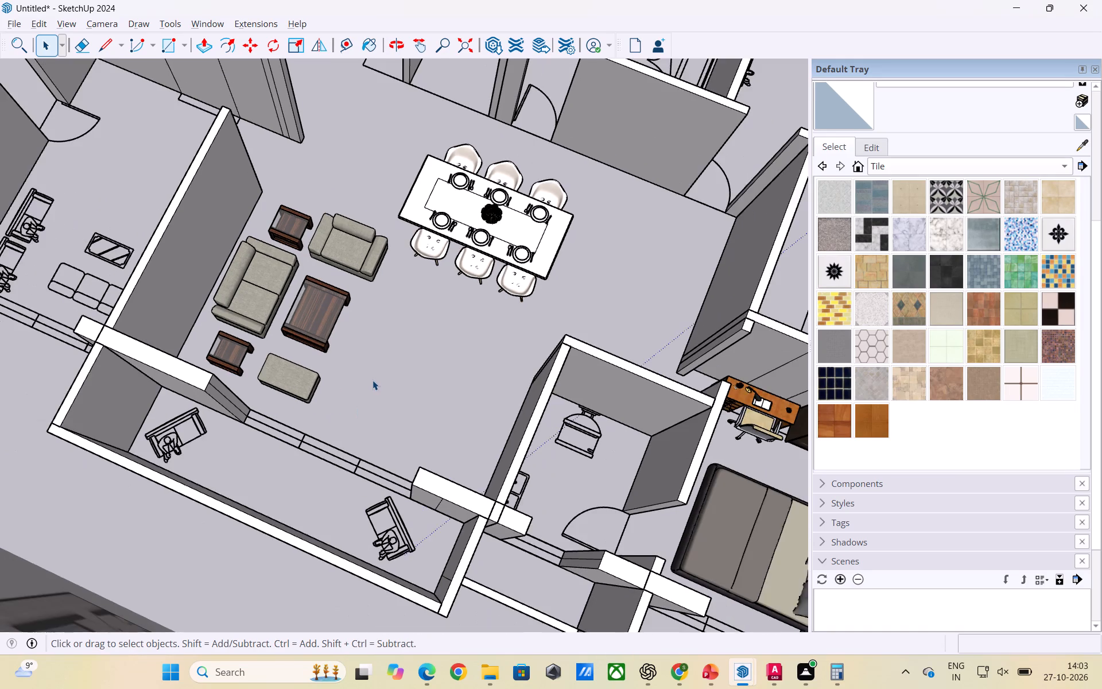
scroll(372, 380, down, 3)
middle_drag(337, 423, 457, 394)
scroll(397, 419, up, 2)
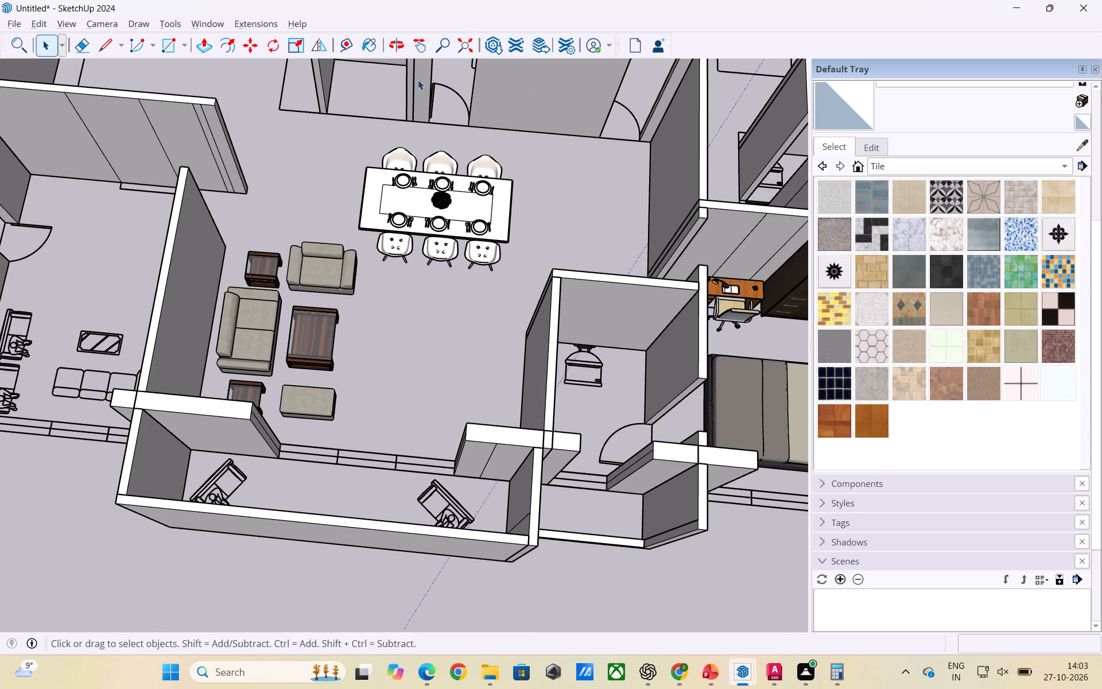
scroll(466, 127, down, 4)
scroll(522, 149, down, 2)
scroll(464, 196, up, 2)
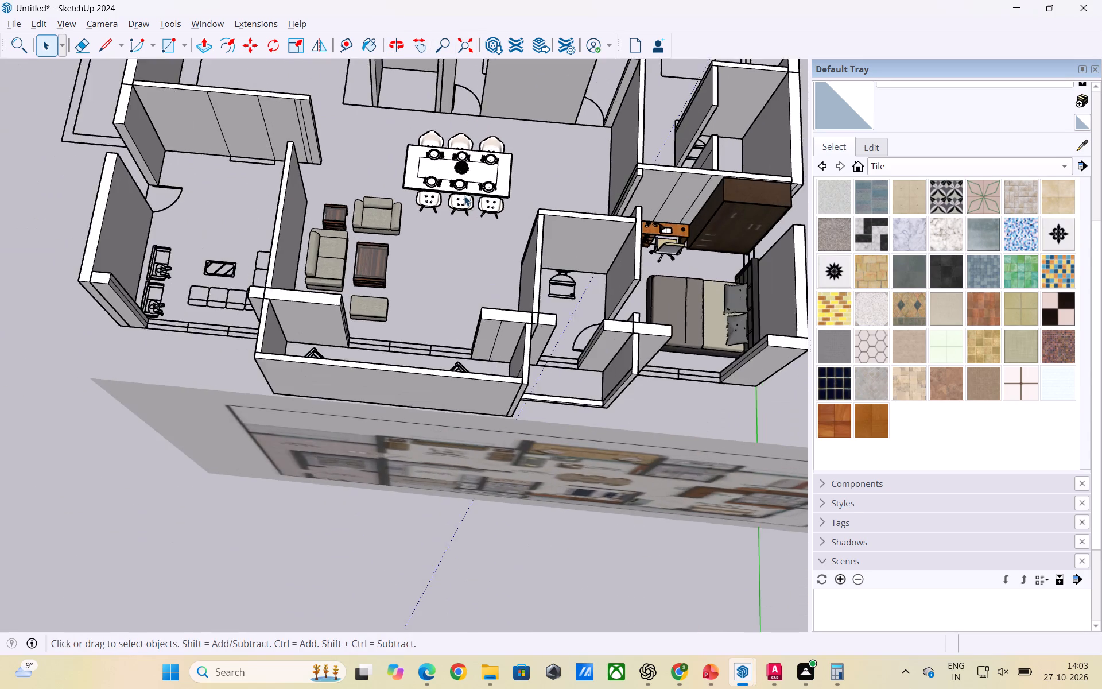
scroll(464, 196, up, 3)
scroll(425, 237, up, 2)
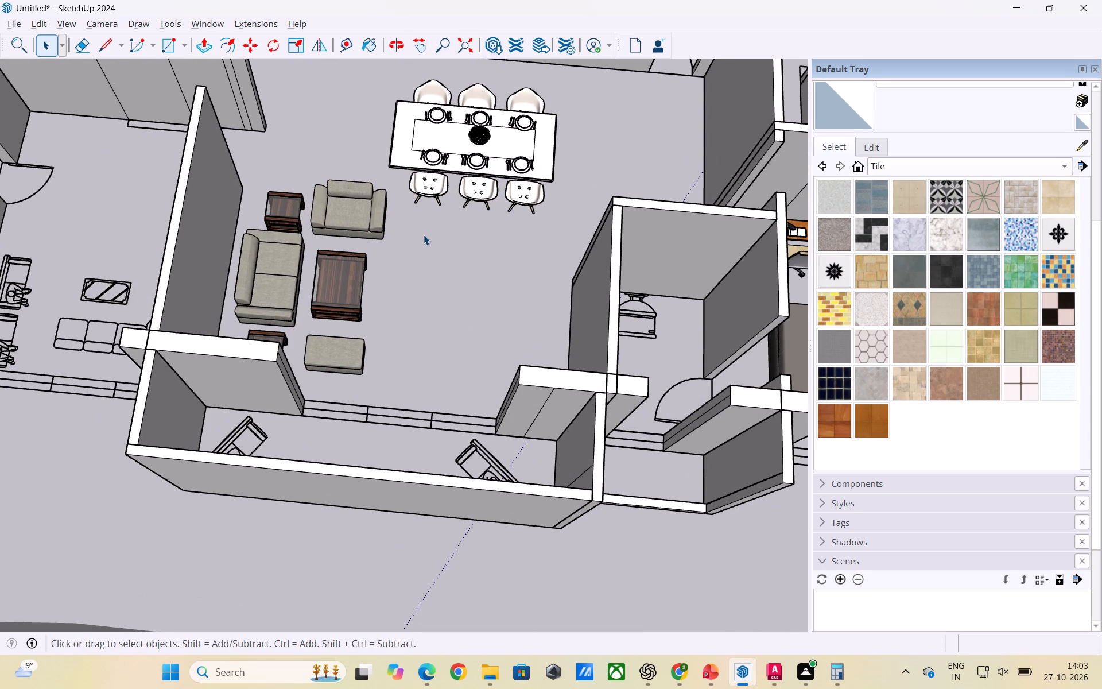
scroll(504, 227, down, 2)
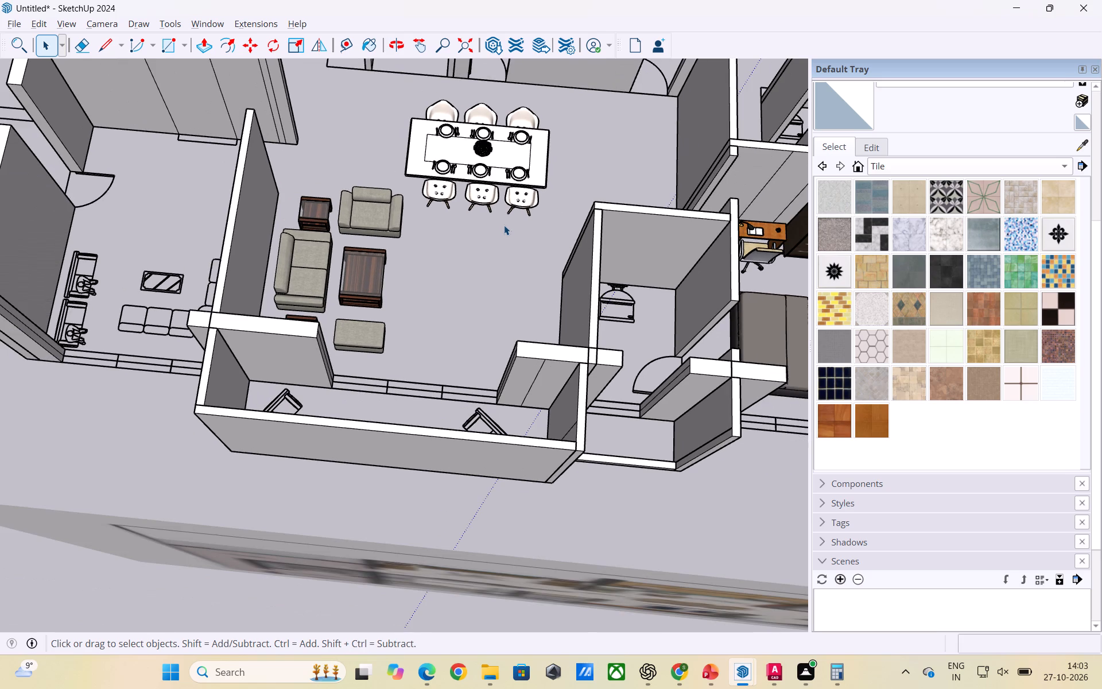
scroll(506, 216, down, 2)
scroll(384, 245, down, 5)
middle_drag(377, 276, 425, 349)
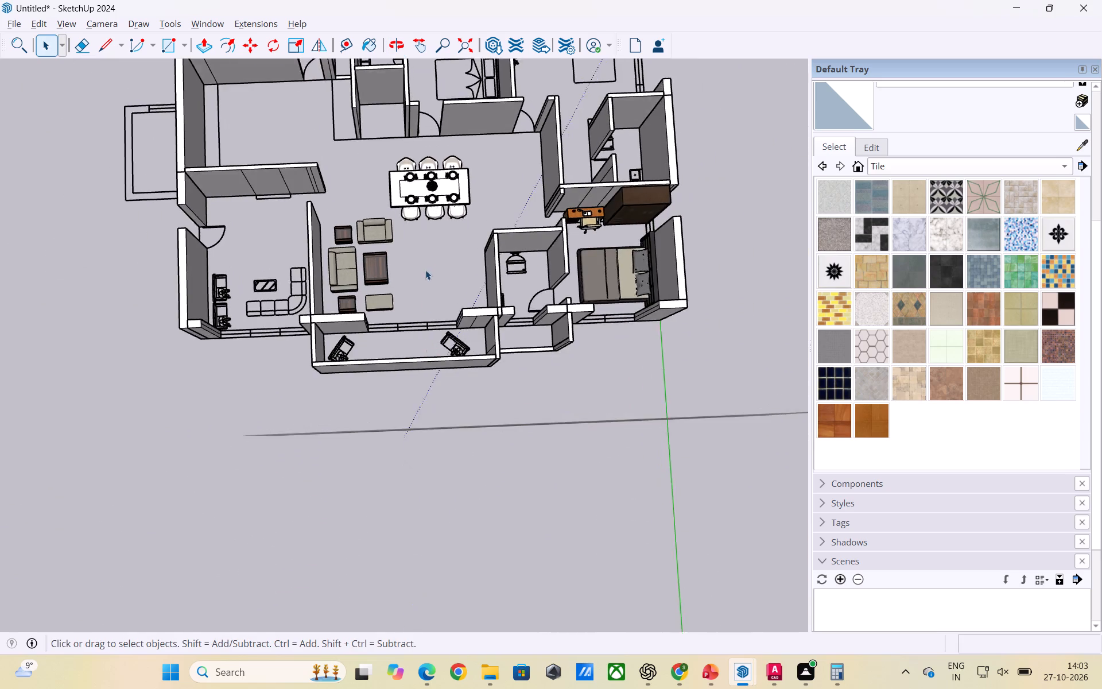
scroll(425, 270, down, 1)
scroll(426, 269, up, 2)
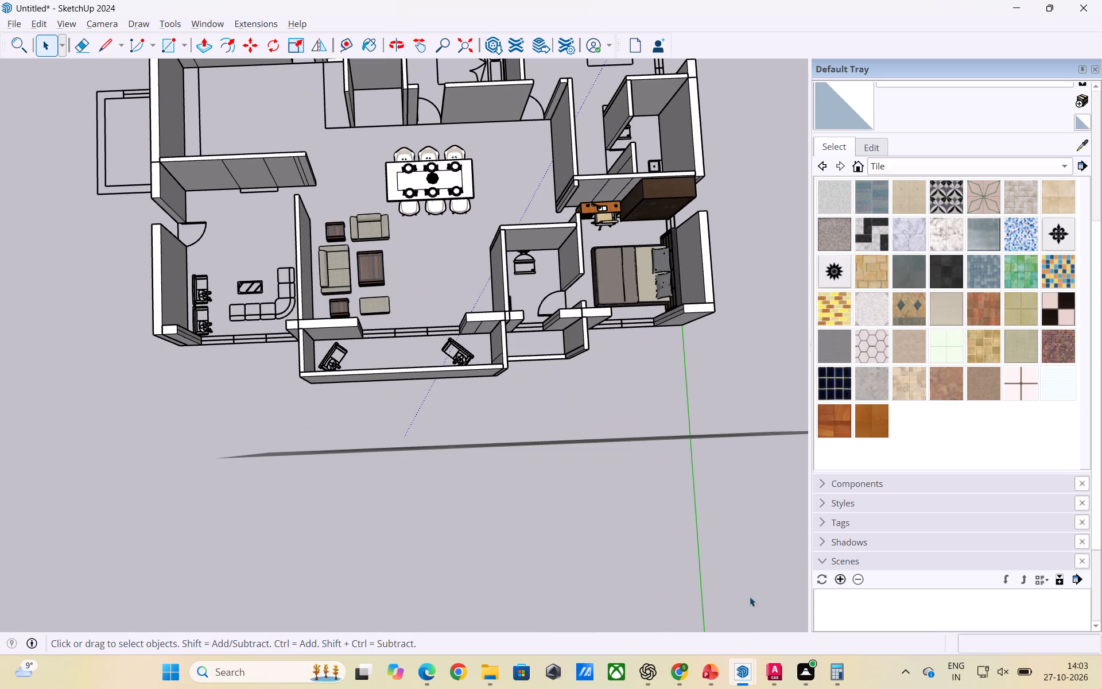
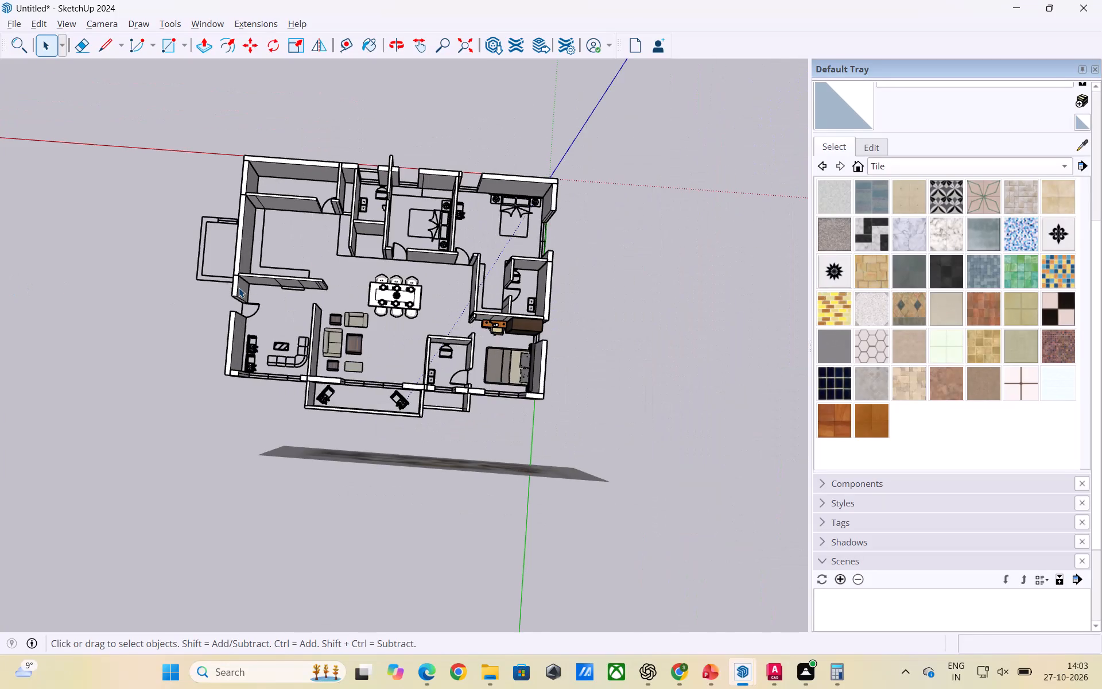
Examine the whole apartment model from several angles, comparing the furnished rooms with those still holding 2D symbols.
scroll(607, 195, up, 3)
middle_drag(410, 261, 500, 272)
scroll(457, 215, up, 3)
middle_drag(694, 317, 673, 371)
scroll(687, 347, down, 1)
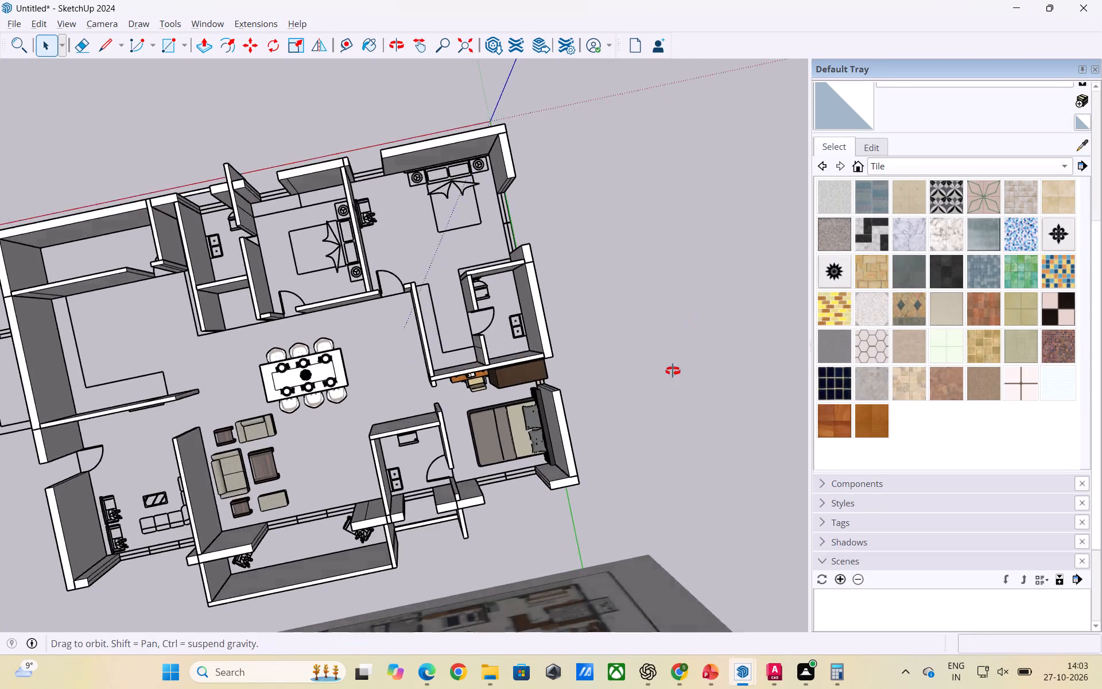
middle_drag(673, 371, 720, 255)
scroll(590, 426, up, 2)
middle_drag(249, 454, 393, 298)
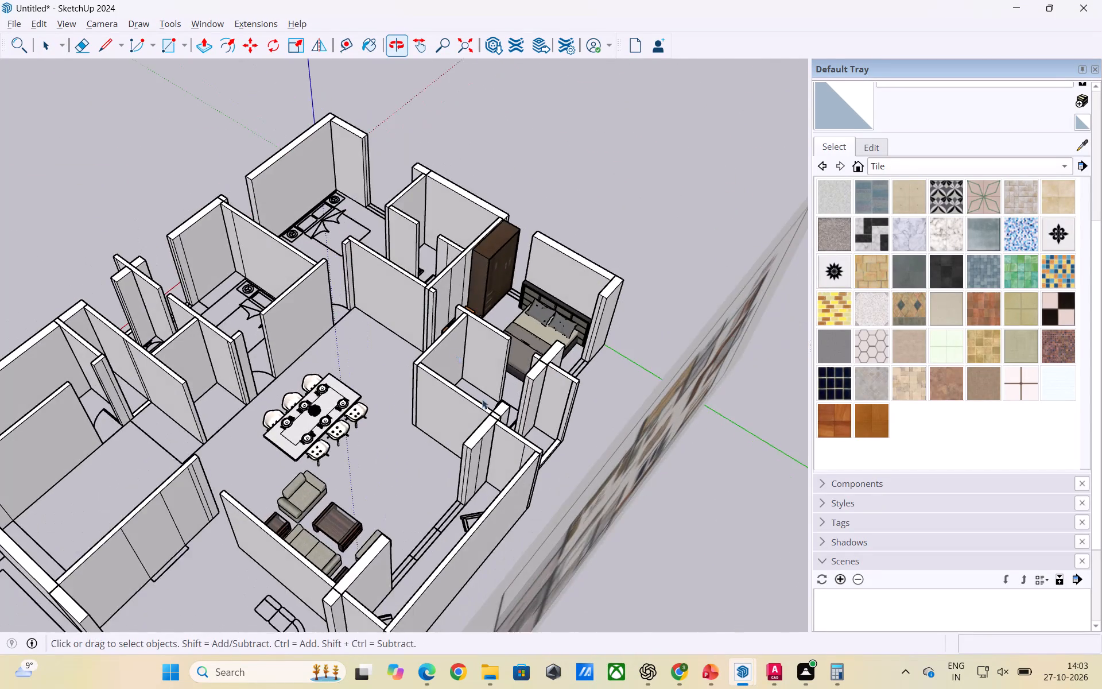
scroll(487, 404, down, 3)
scroll(518, 447, down, 2)
middle_drag(519, 498, 228, 545)
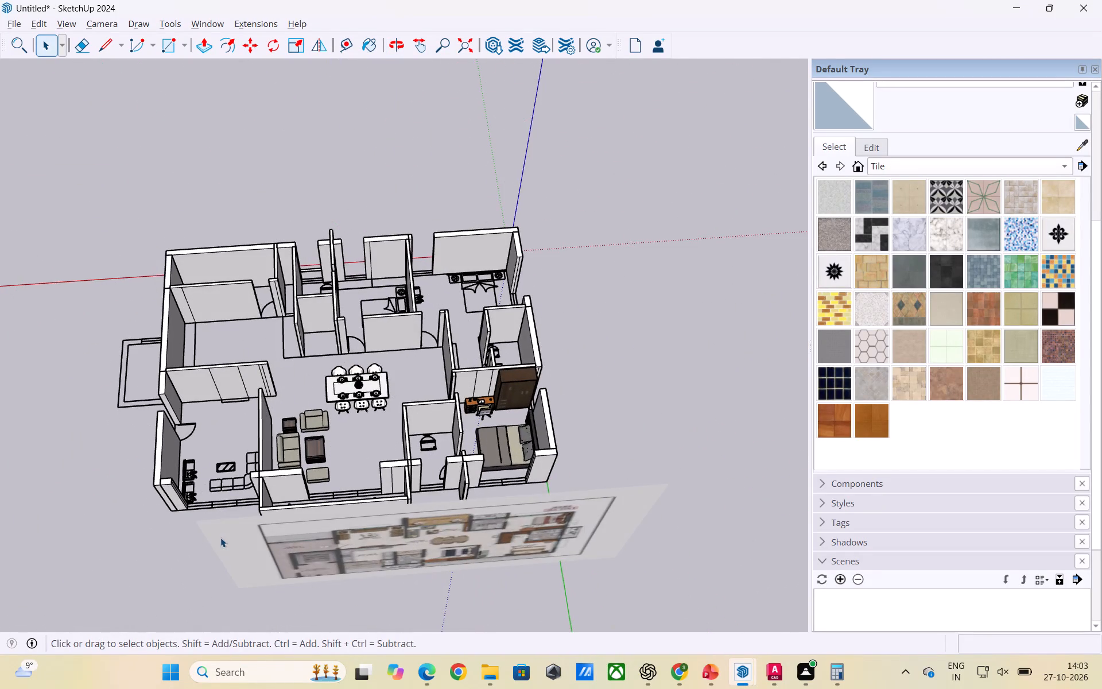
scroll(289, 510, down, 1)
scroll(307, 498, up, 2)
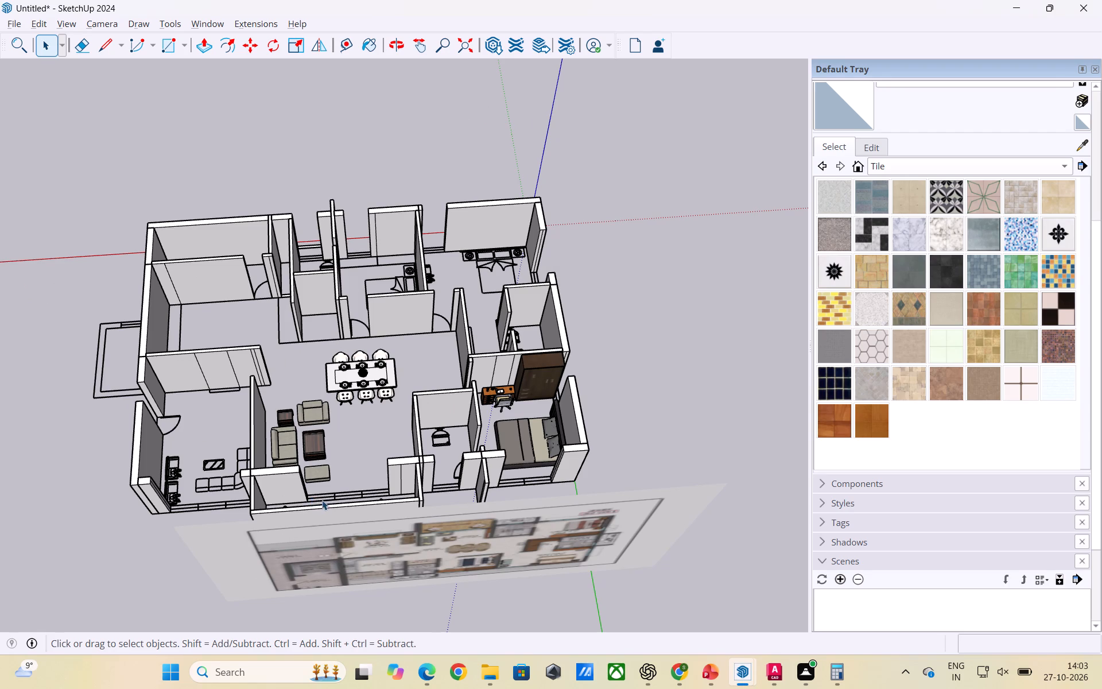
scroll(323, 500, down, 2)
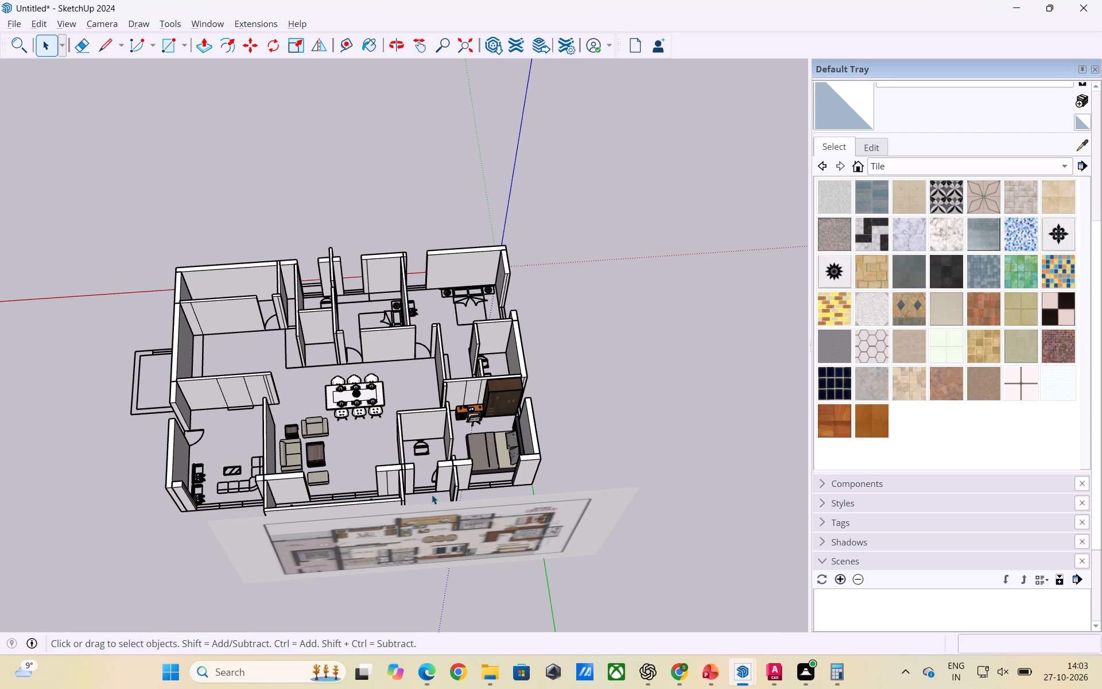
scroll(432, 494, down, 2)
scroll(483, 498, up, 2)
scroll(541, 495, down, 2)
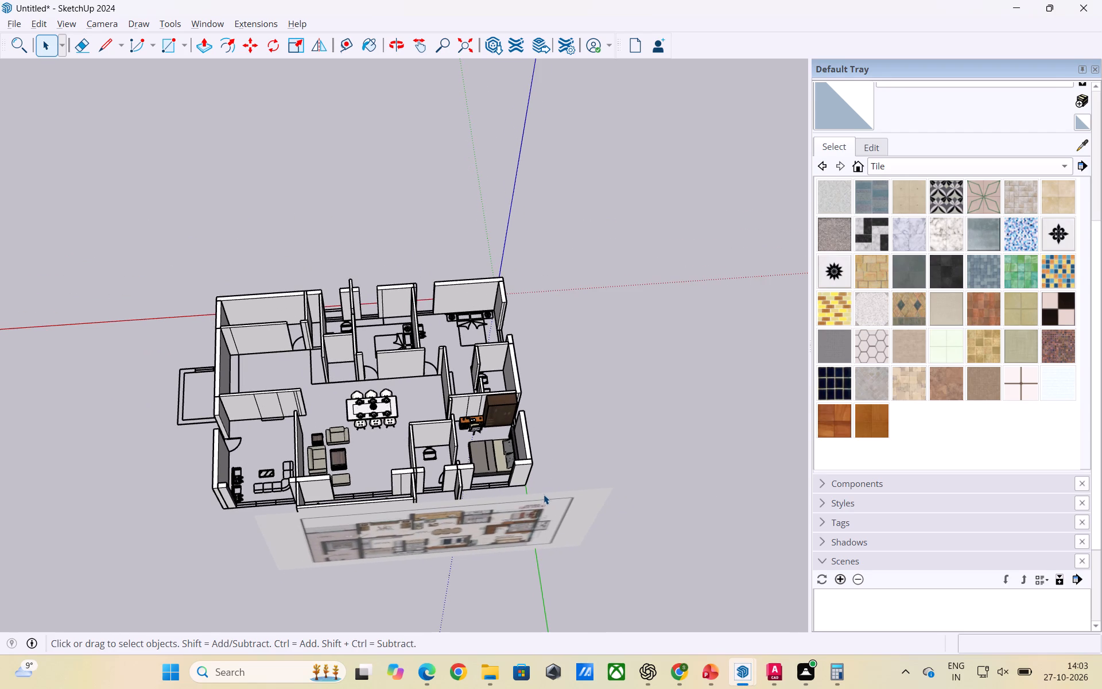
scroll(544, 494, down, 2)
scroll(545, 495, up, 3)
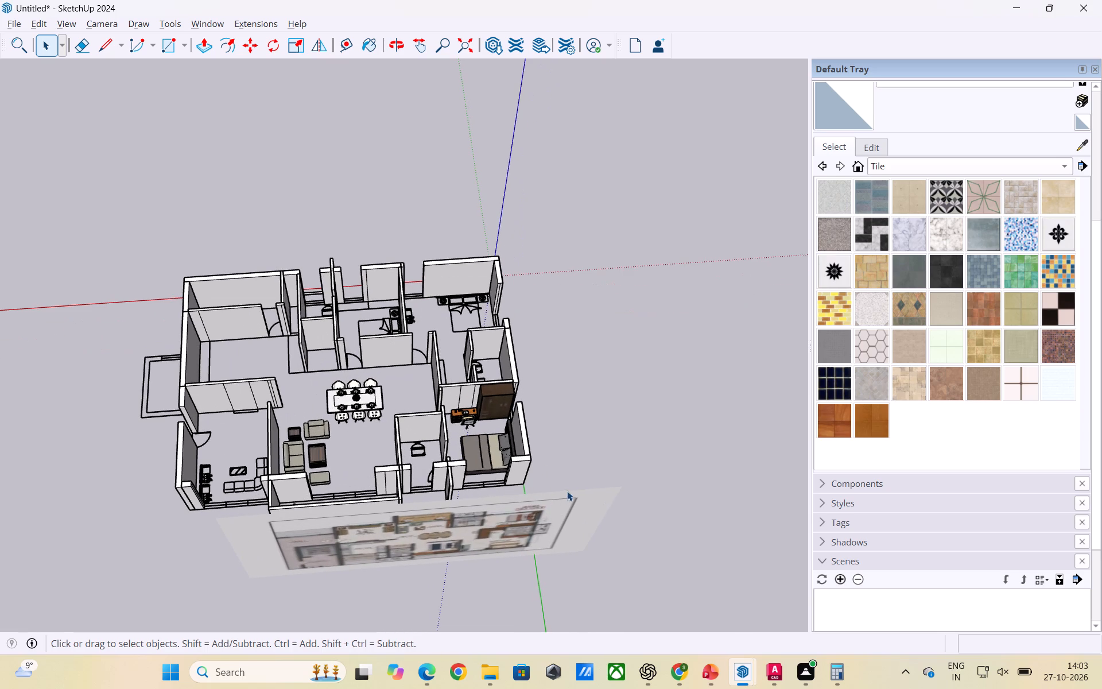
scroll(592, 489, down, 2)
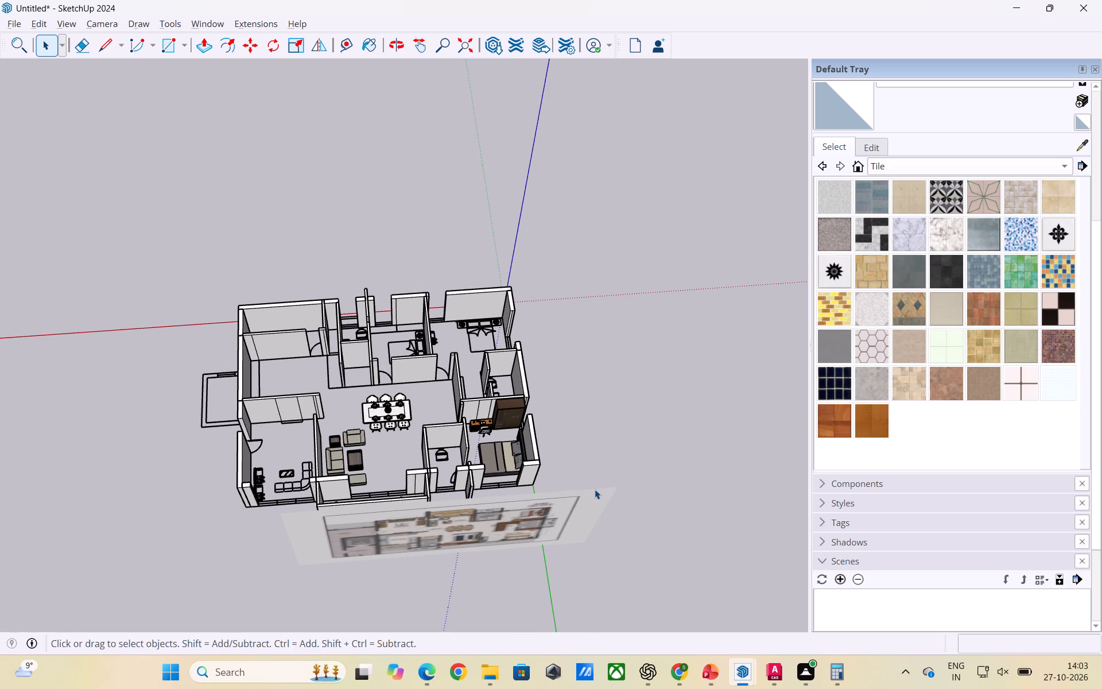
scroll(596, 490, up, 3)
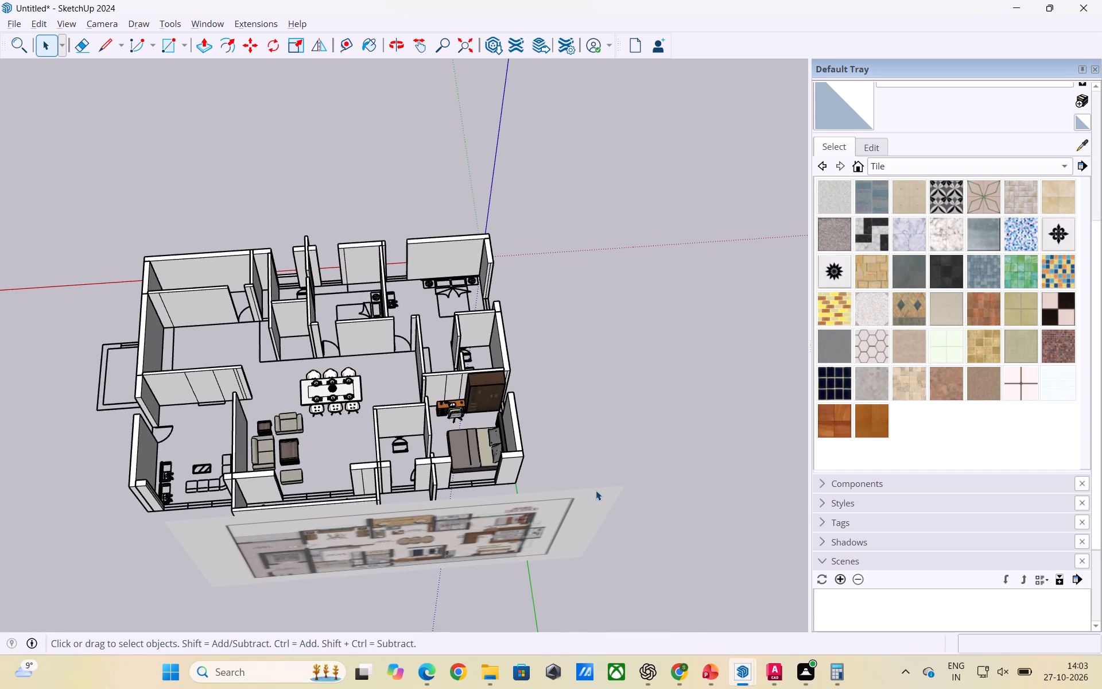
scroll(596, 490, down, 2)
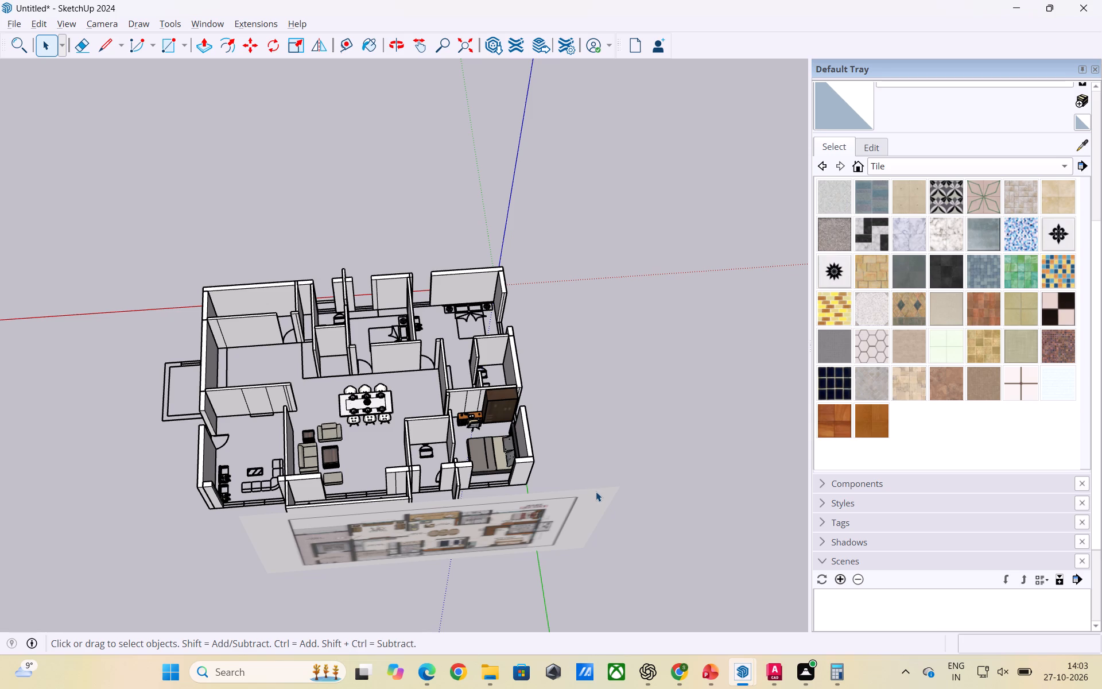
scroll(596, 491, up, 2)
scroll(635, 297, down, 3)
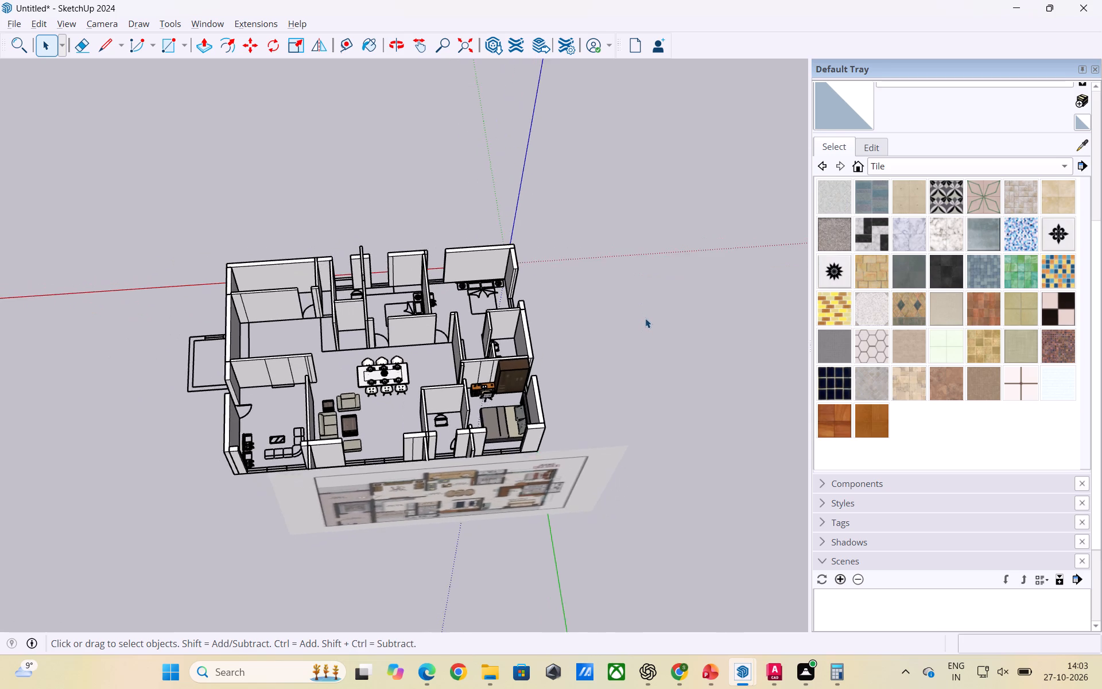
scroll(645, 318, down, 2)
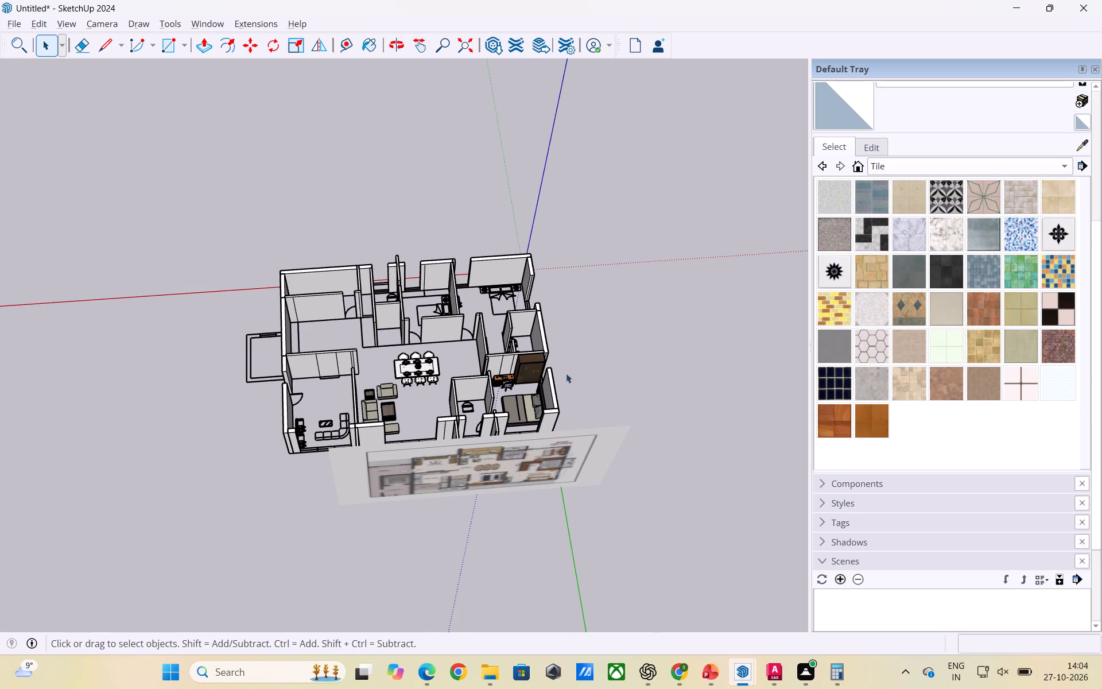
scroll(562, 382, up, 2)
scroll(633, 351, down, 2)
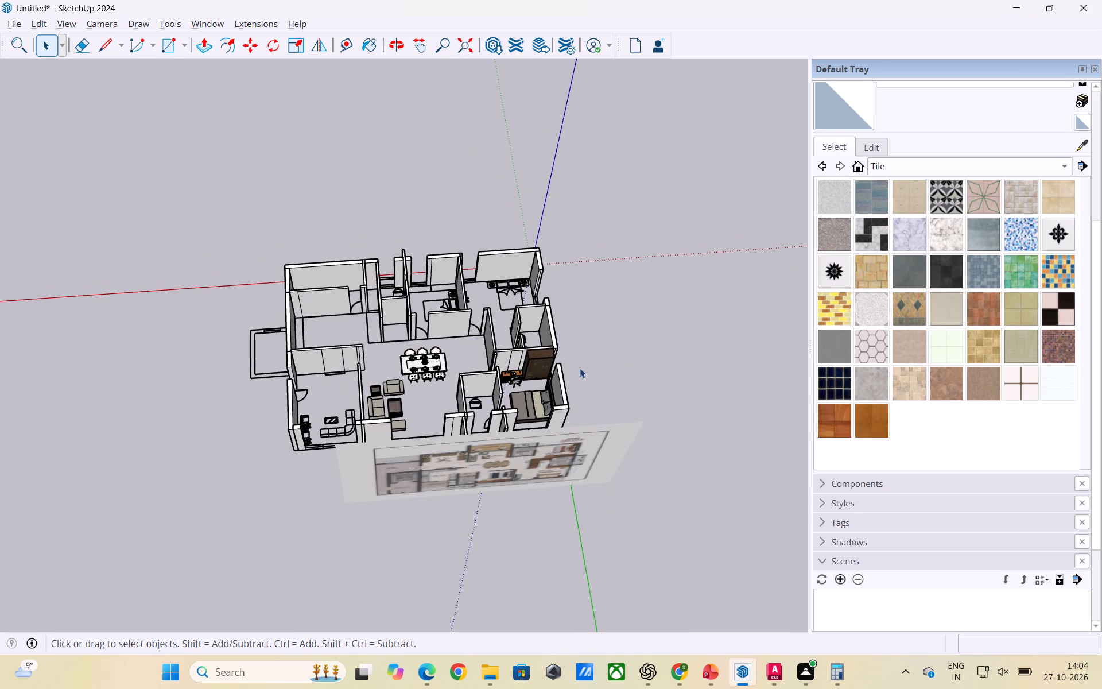
Examine the furnished bedroom with the wardrobe, desk and bed, and the adjoining toilet and balcony.
scroll(545, 373, up, 2)
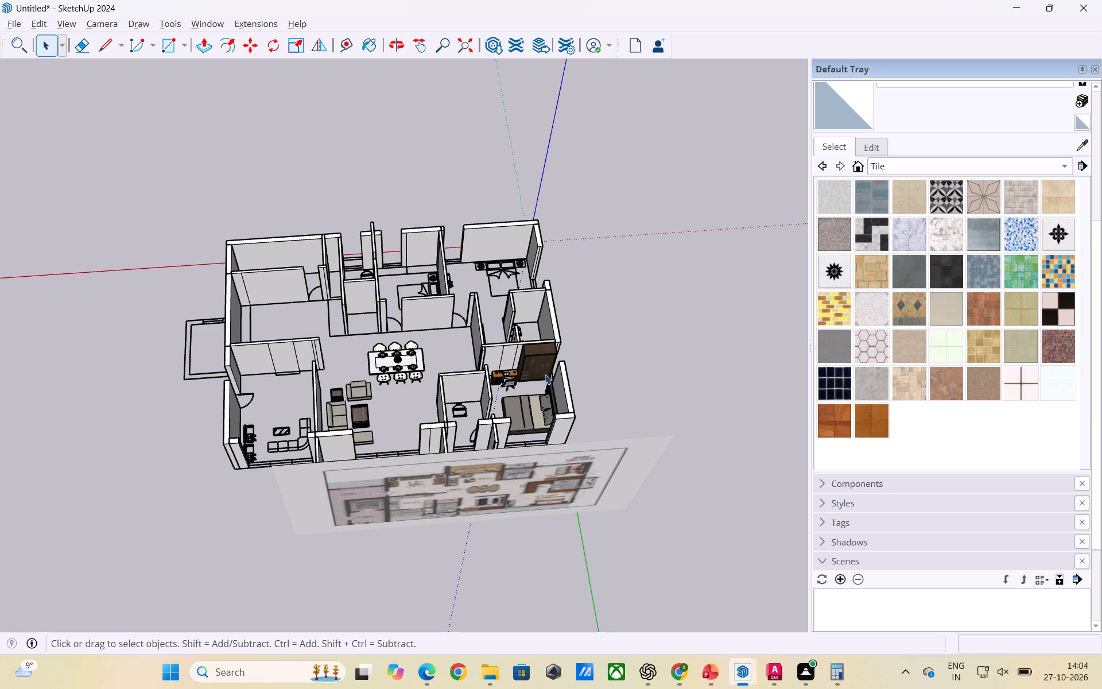
scroll(546, 374, up, 4)
scroll(615, 374, up, 3)
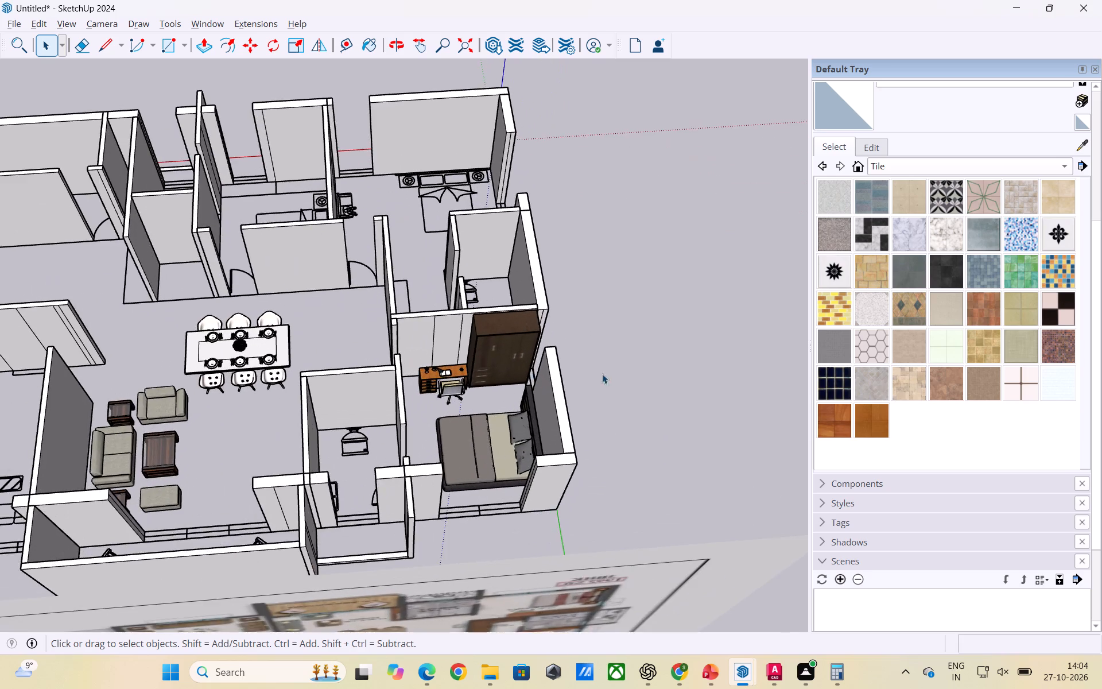
scroll(572, 367, down, 9)
middle_drag(555, 384, 558, 484)
scroll(504, 438, up, 3)
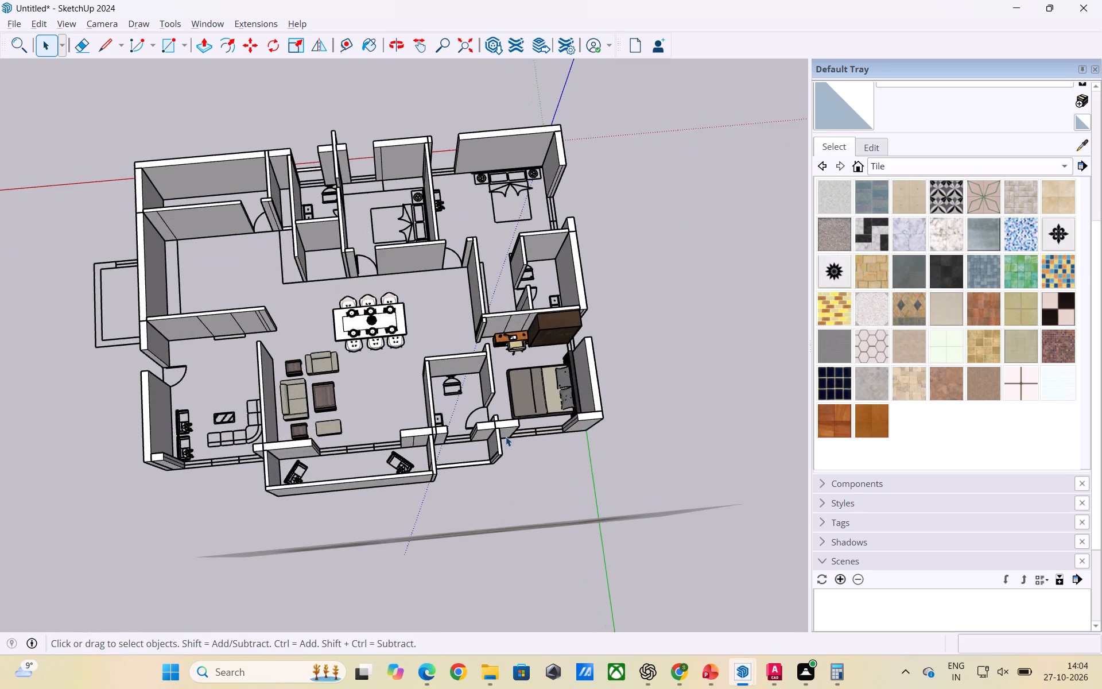
scroll(506, 436, up, 3)
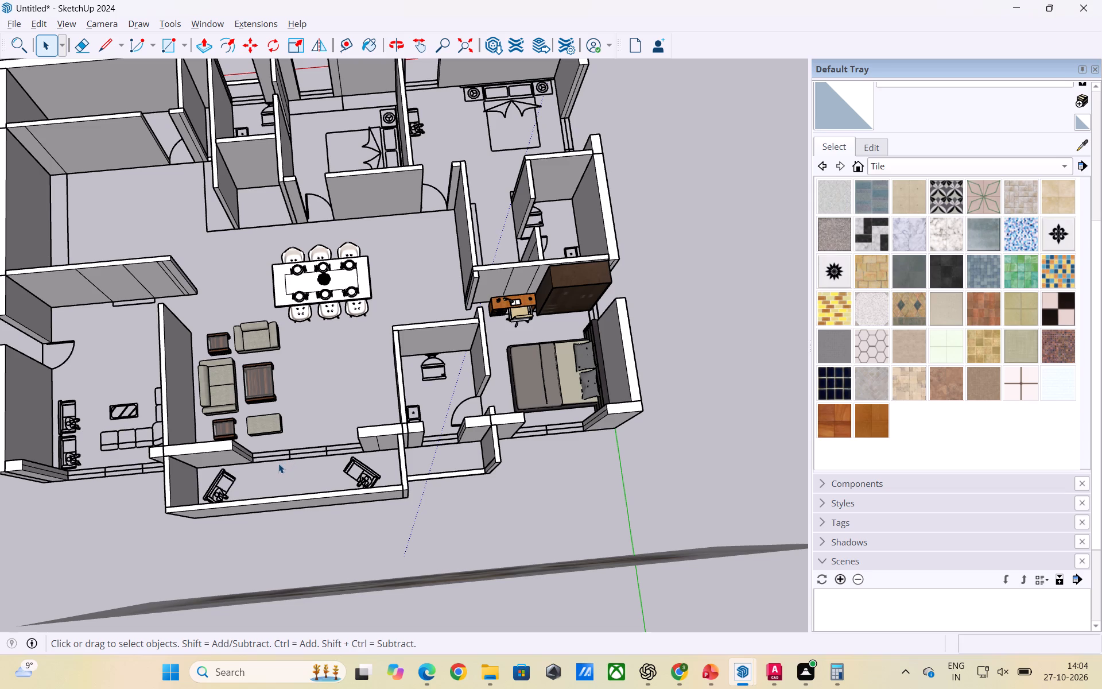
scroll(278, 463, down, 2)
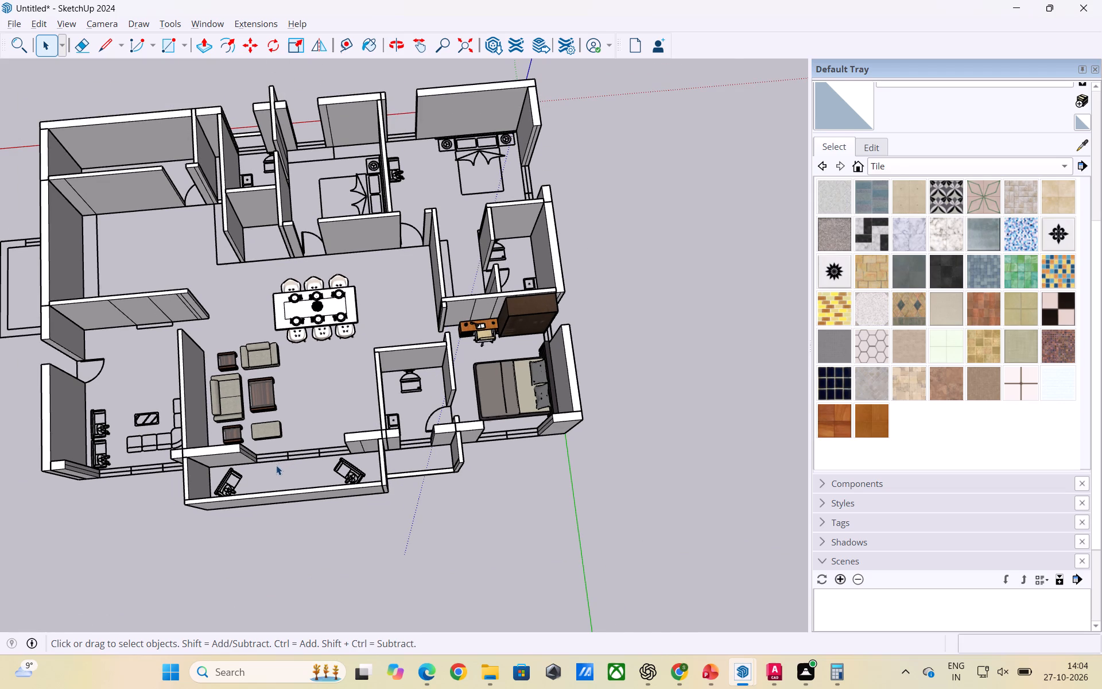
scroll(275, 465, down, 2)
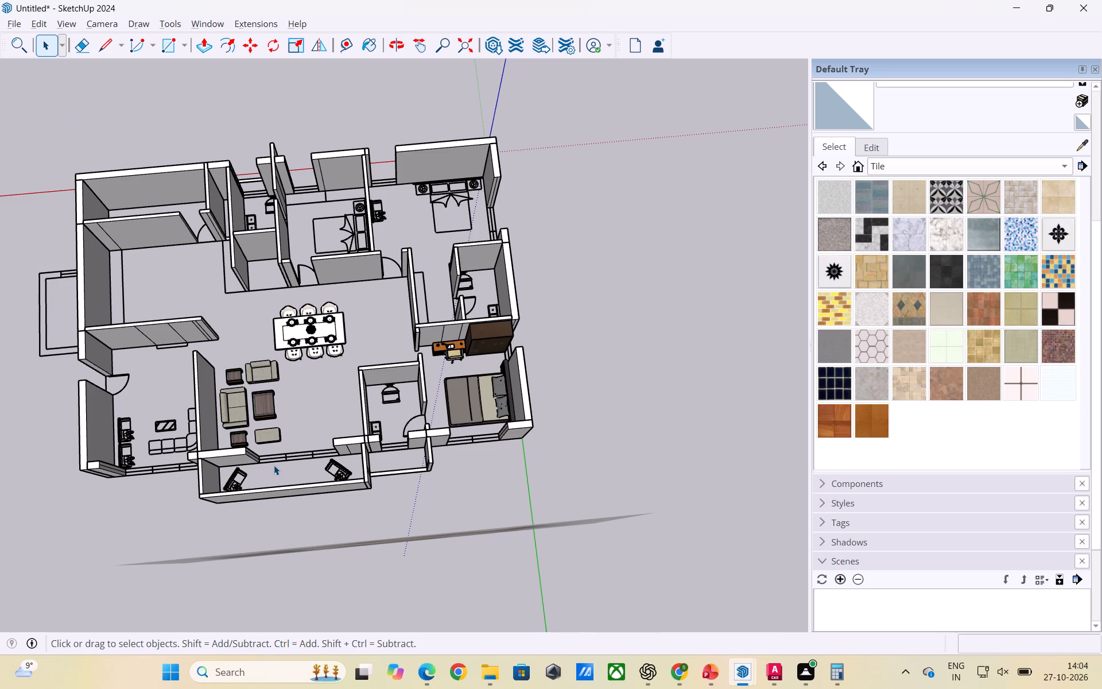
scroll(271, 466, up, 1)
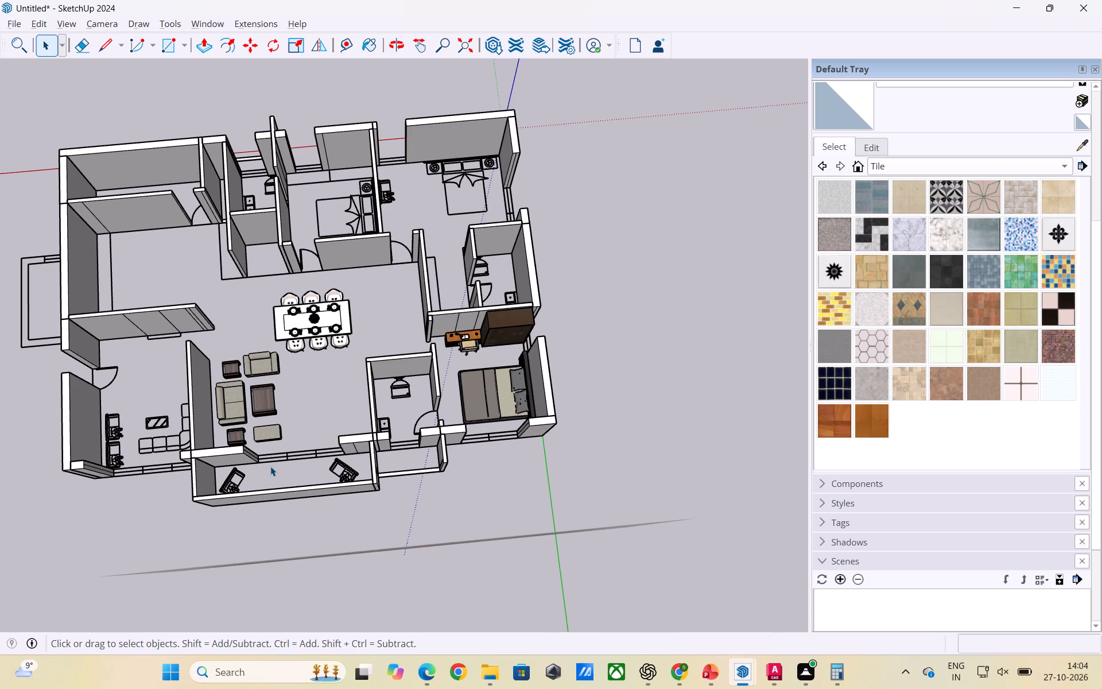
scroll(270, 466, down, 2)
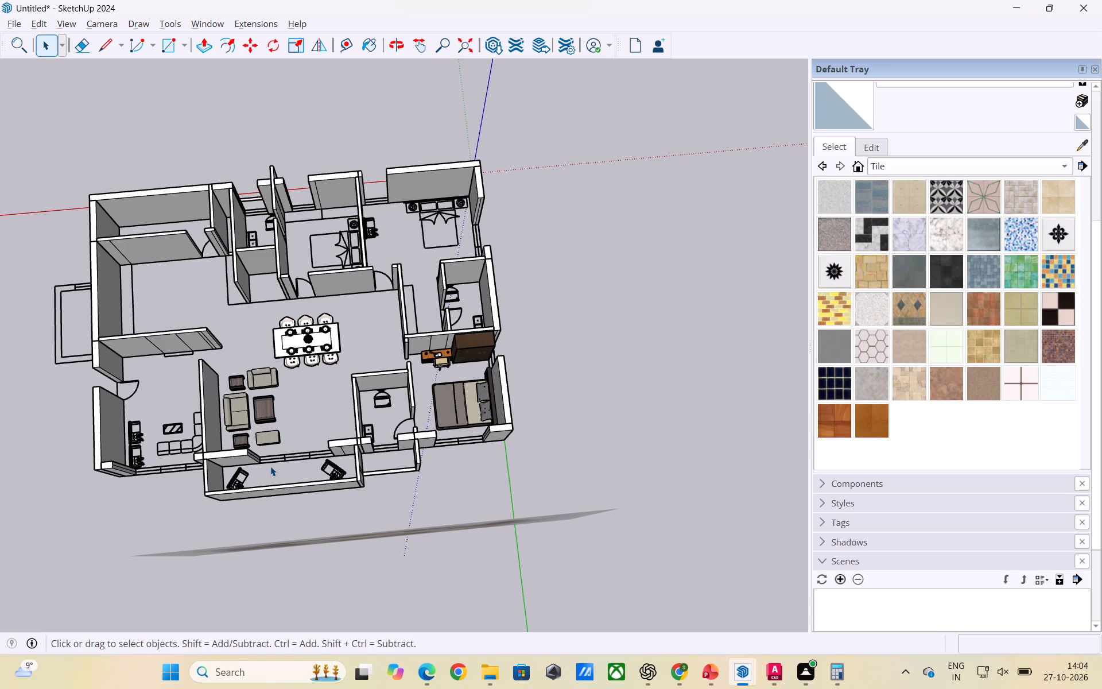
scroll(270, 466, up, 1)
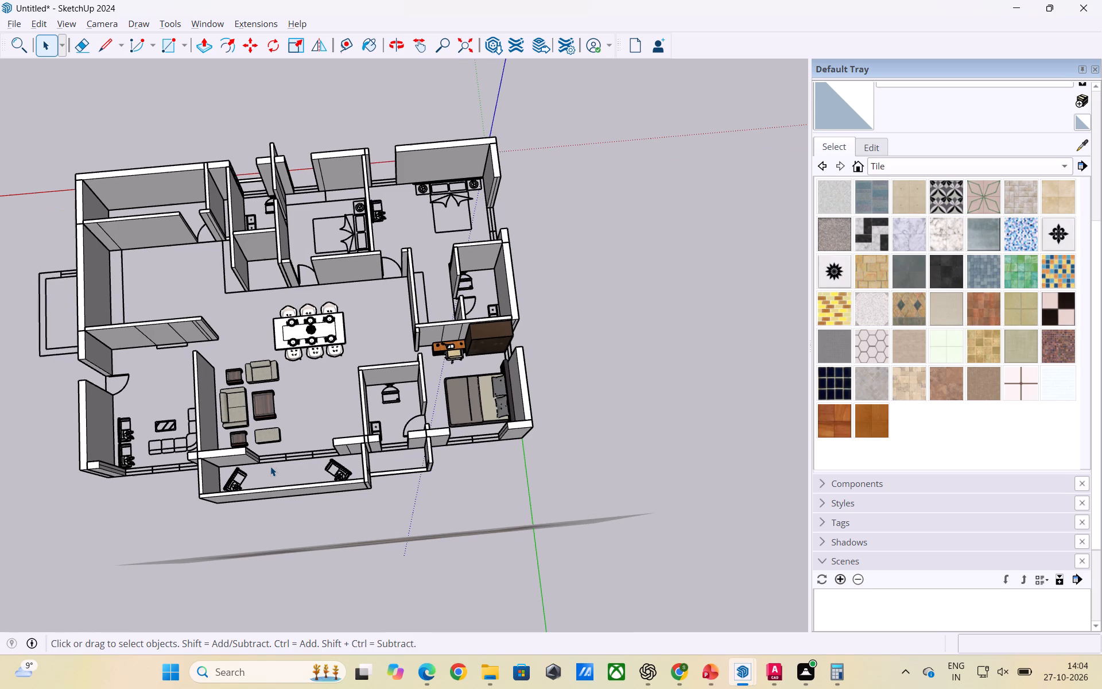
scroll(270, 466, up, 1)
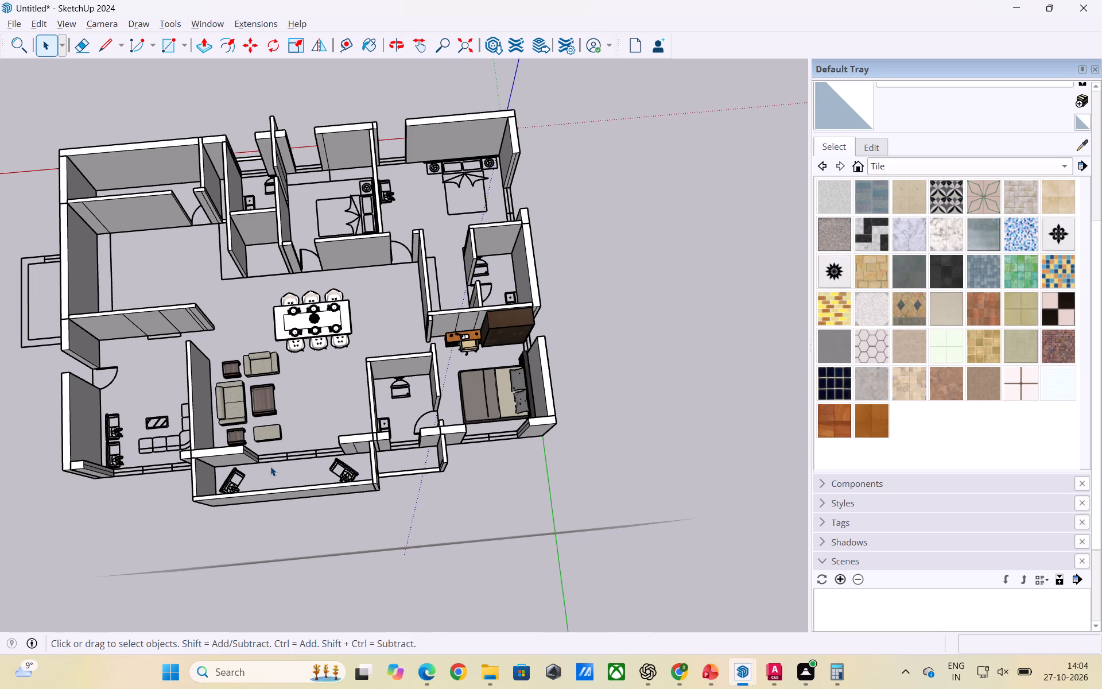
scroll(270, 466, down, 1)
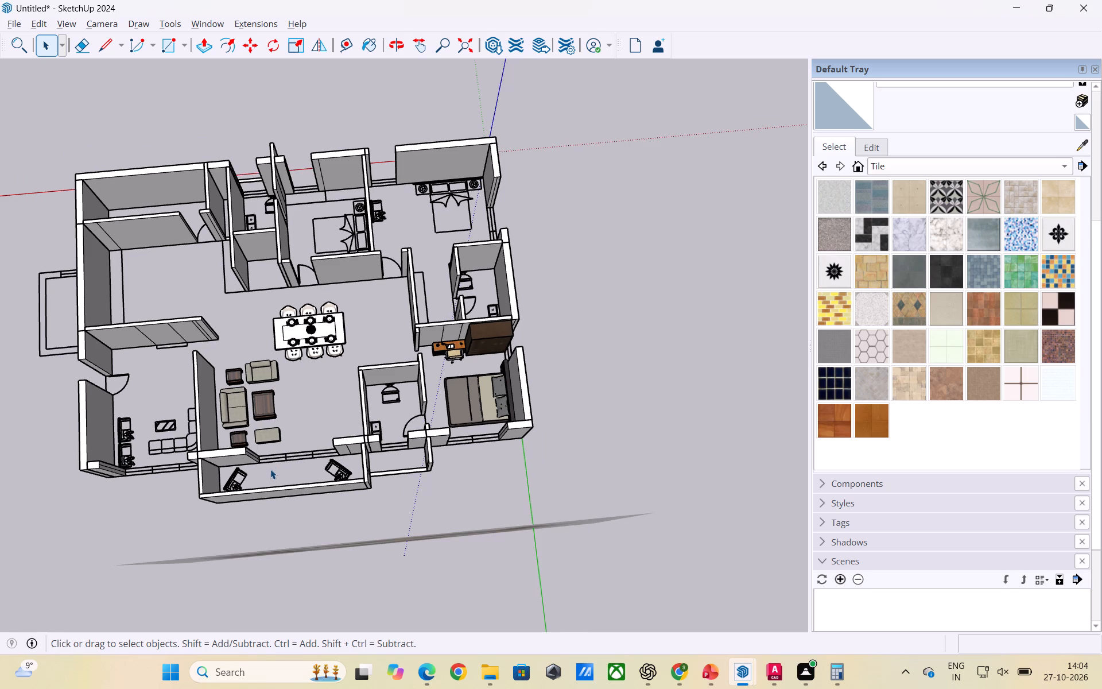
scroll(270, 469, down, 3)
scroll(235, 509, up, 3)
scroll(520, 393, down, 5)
Examine the living and dining furniture, the balcony's 2D chair symbols, and the toilet and bedroom beside them.
middle_drag(482, 458, 440, 335)
scroll(370, 363, up, 2)
scroll(381, 382, down, 2)
middle_drag(368, 401, 363, 437)
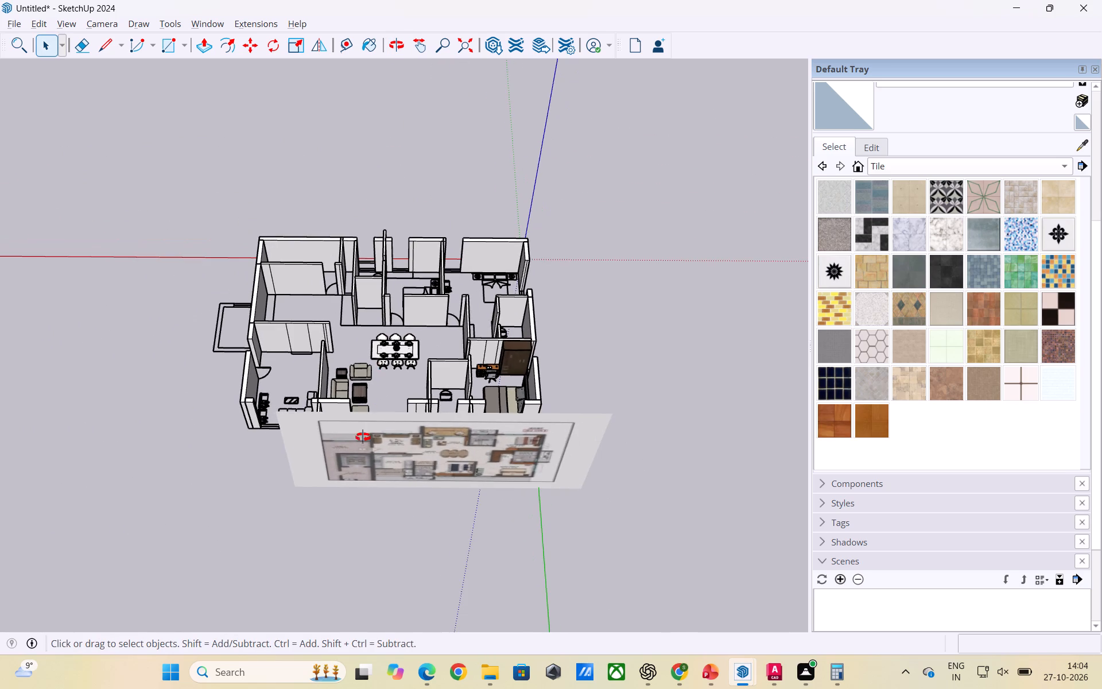
middle_drag(363, 437, 350, 502)
scroll(302, 433, up, 6)
middle_drag(306, 428, 338, 432)
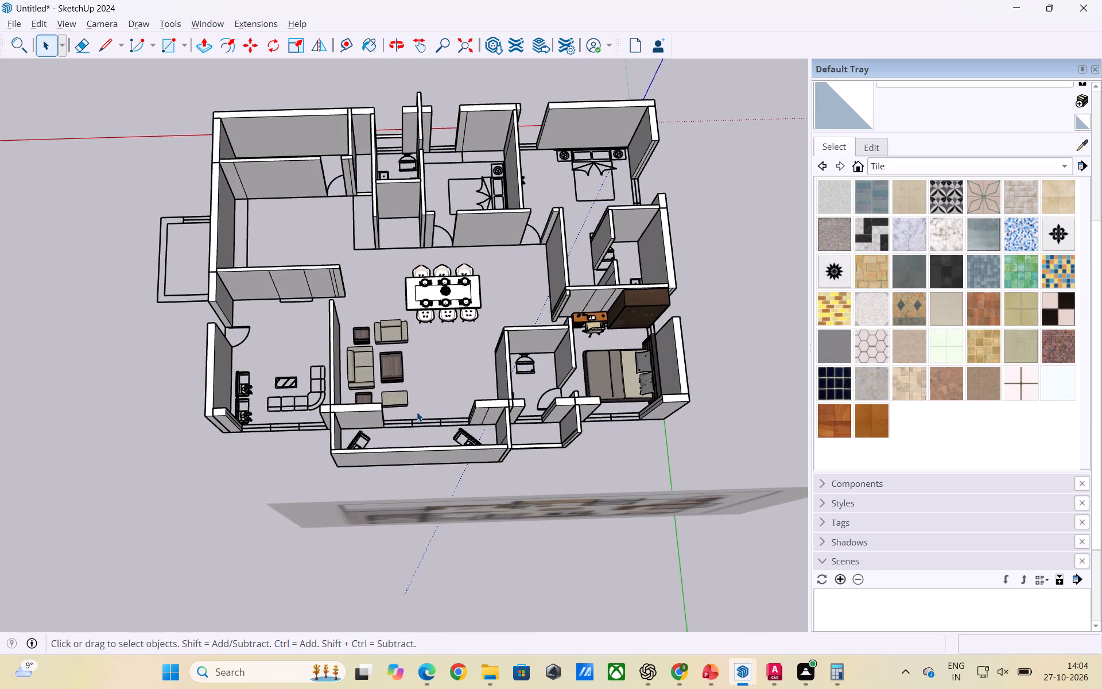
scroll(417, 412, up, 5)
scroll(227, 438, down, 2)
scroll(445, 423, down, 2)
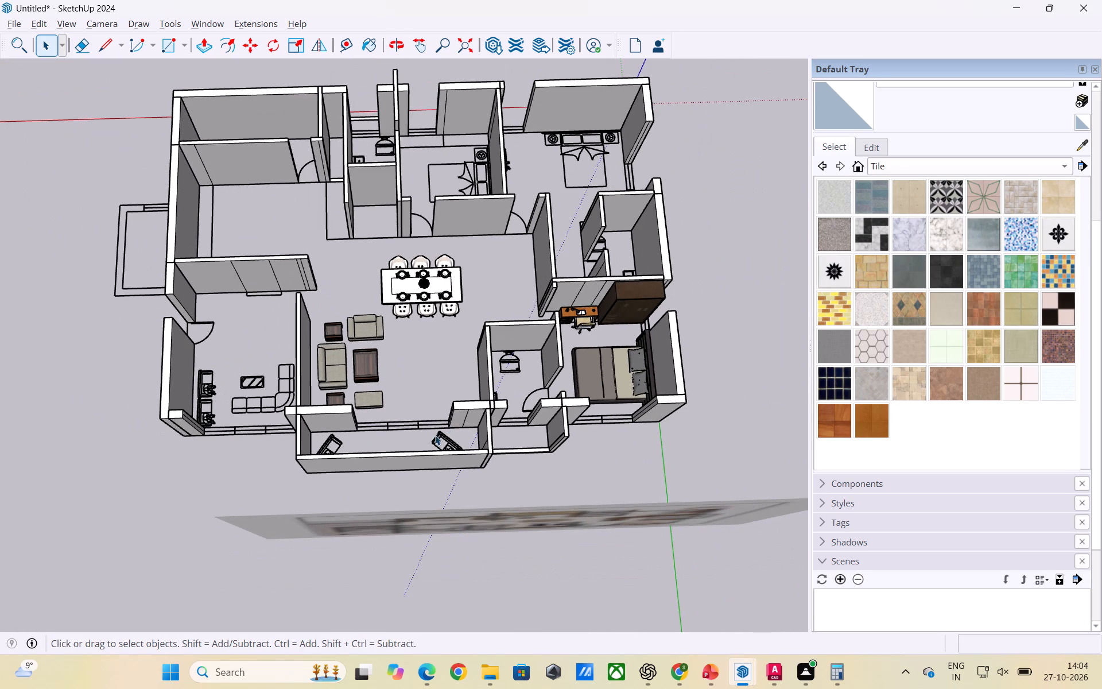
scroll(428, 451, up, 2)
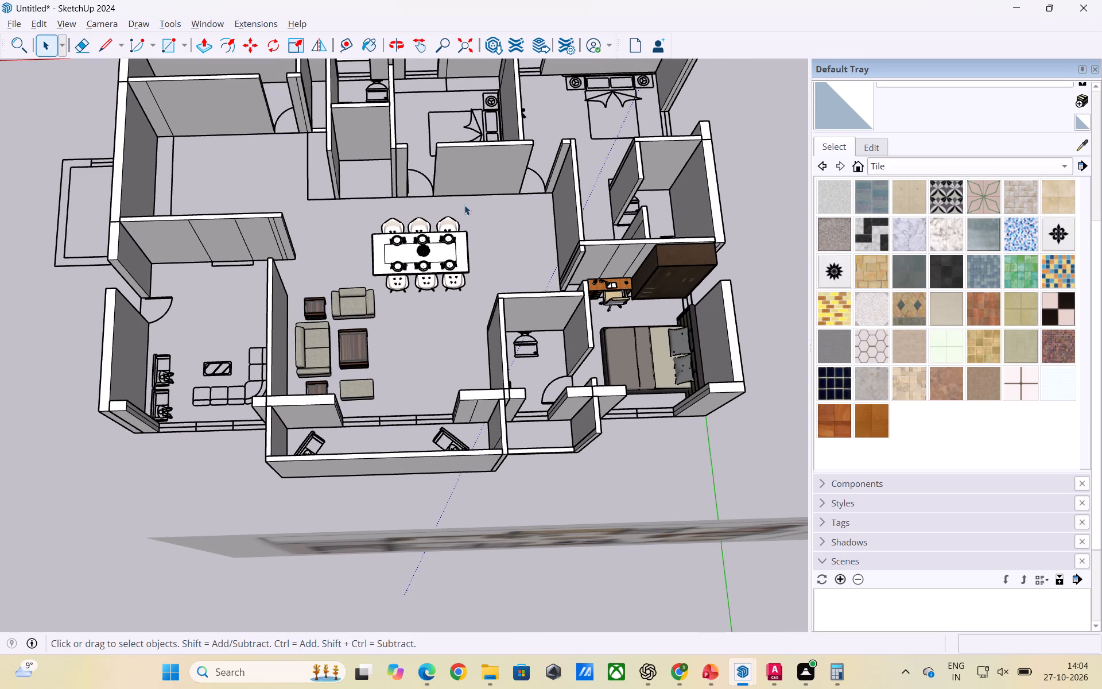
scroll(562, 451, up, 3)
scroll(400, 429, up, 2)
scroll(421, 431, down, 5)
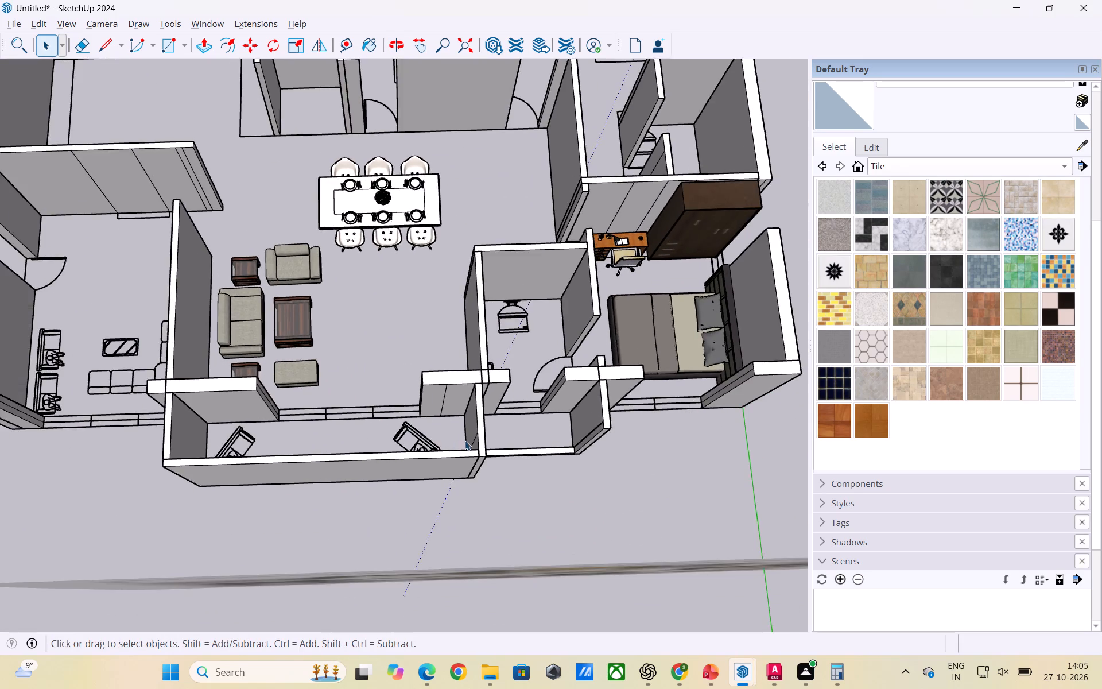
scroll(465, 440, down, 1)
middle_drag(469, 487, 476, 366)
scroll(557, 384, up, 3)
middle_drag(549, 413, 538, 553)
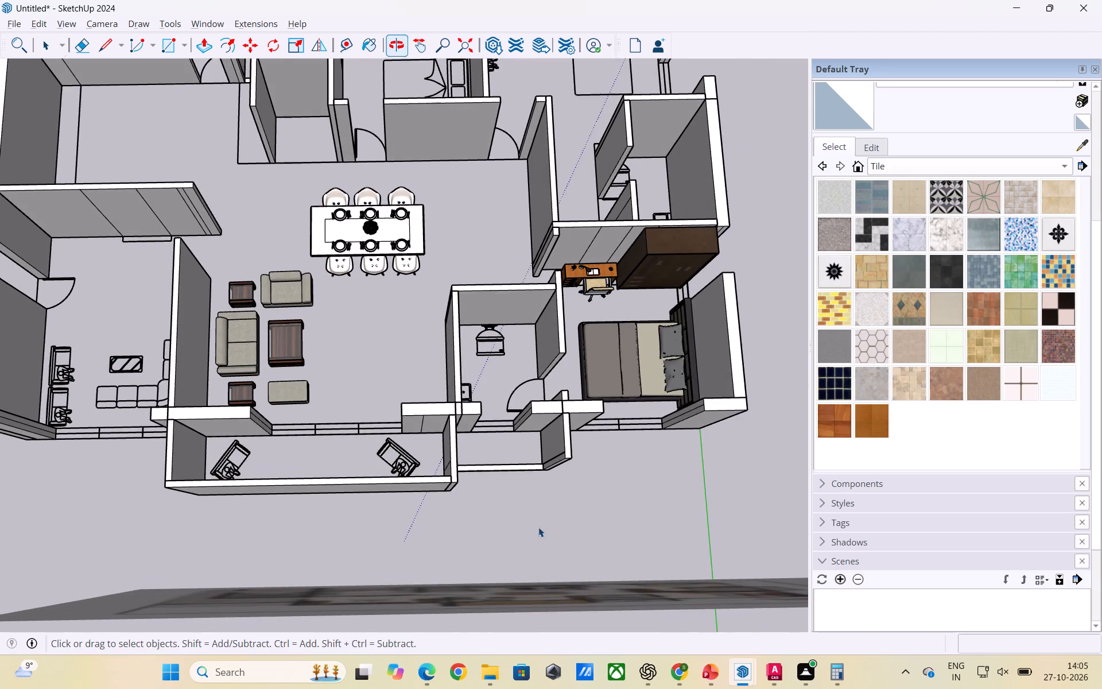
scroll(595, 455, up, 2)
middle_drag(617, 457, 576, 489)
middle_drag(517, 498, 559, 496)
scroll(529, 452, up, 2)
scroll(529, 450, down, 1)
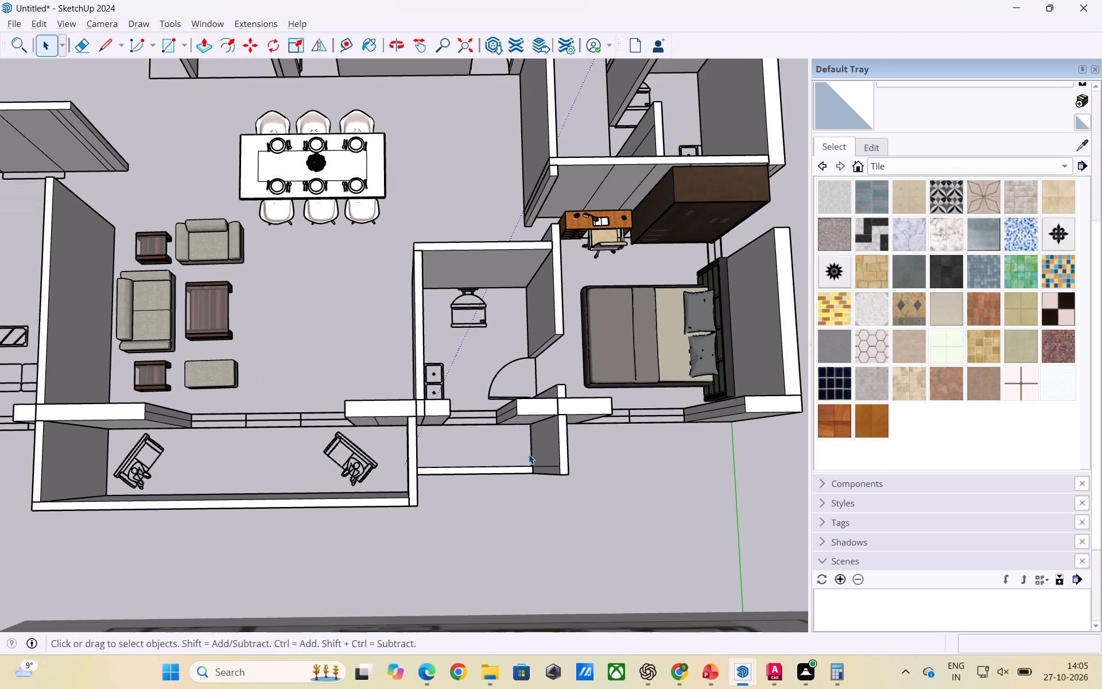
scroll(529, 454, down, 1)
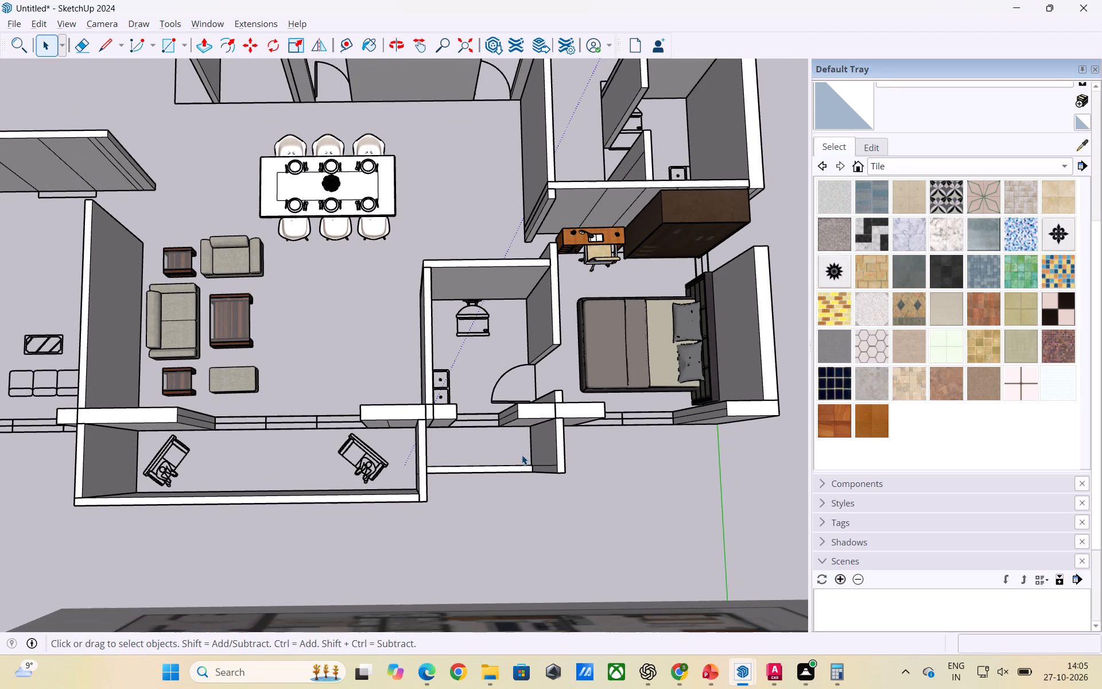
scroll(529, 465, up, 1)
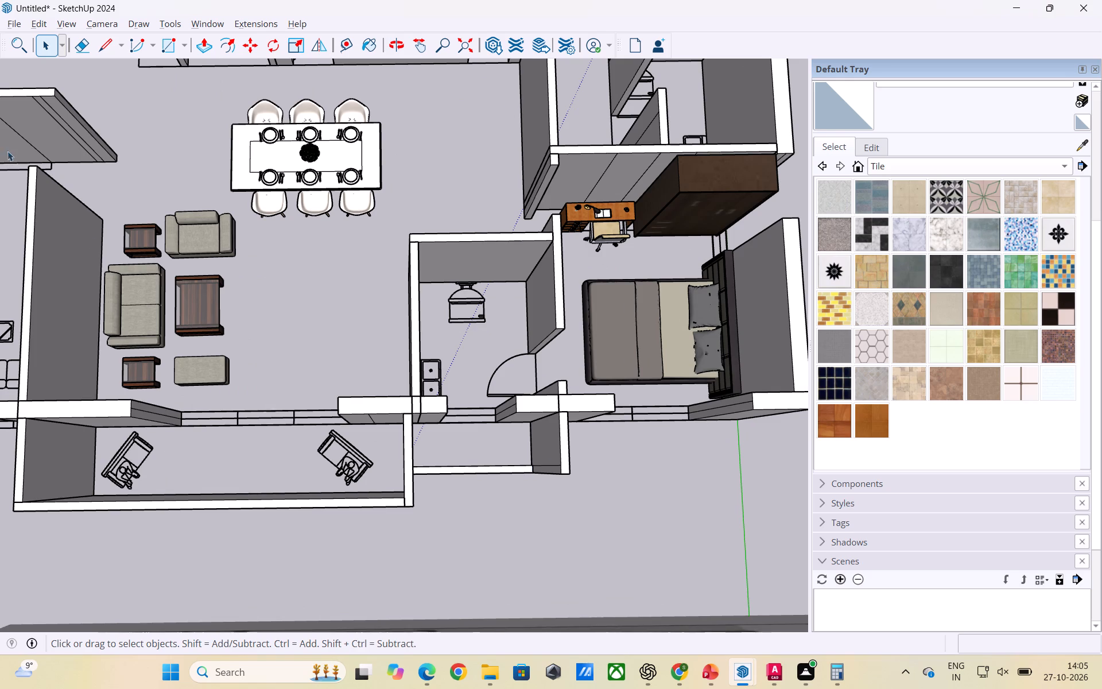
scroll(269, 297, down, 2)
scroll(364, 311, down, 2)
scroll(461, 323, down, 2)
scroll(460, 330, up, 2)
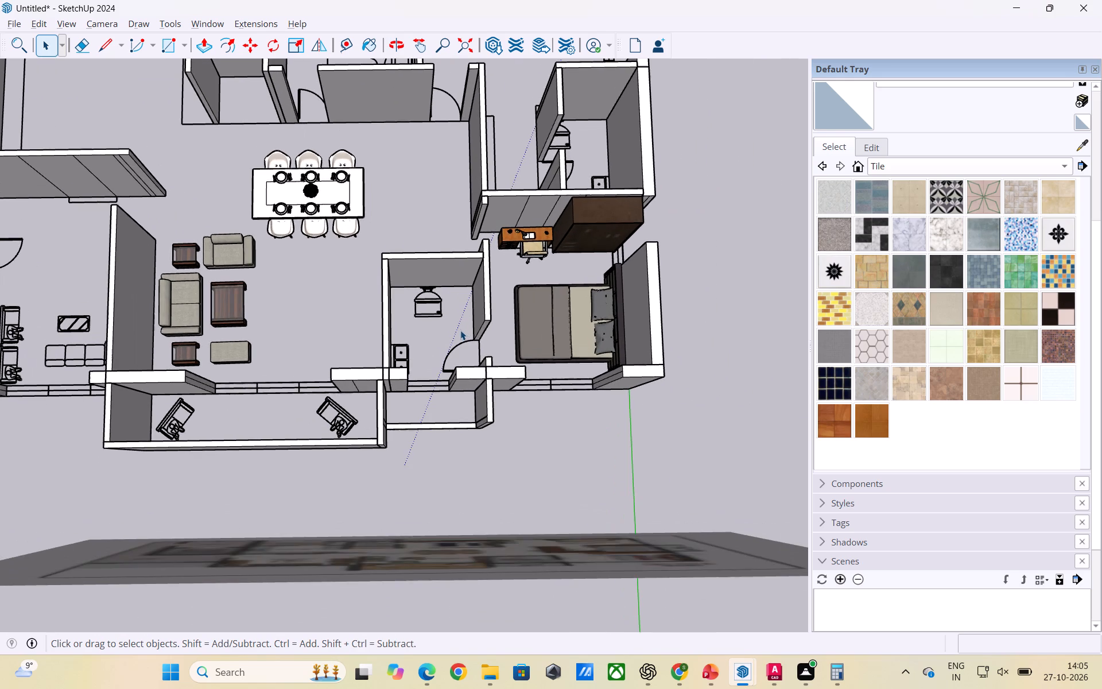
scroll(478, 323, down, 4)
scroll(544, 352, down, 2)
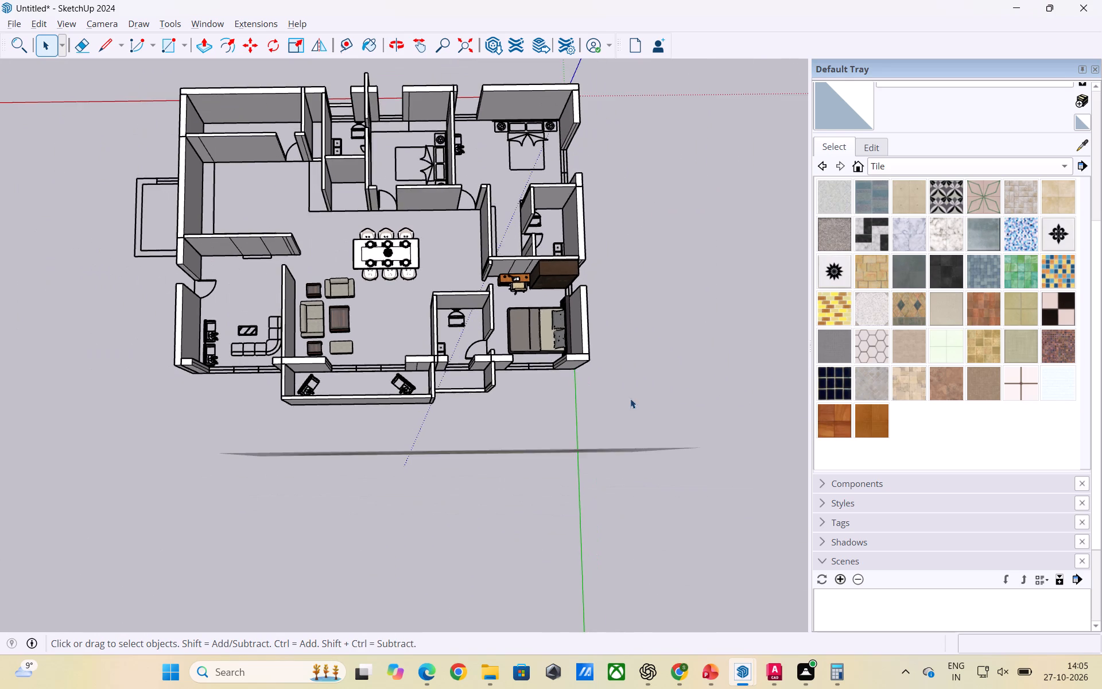
Examine the whole apartment from several angles, then the small sitting room and balcony still holding 2D furniture symbols.
scroll(648, 402, down, 2)
scroll(616, 330, up, 5)
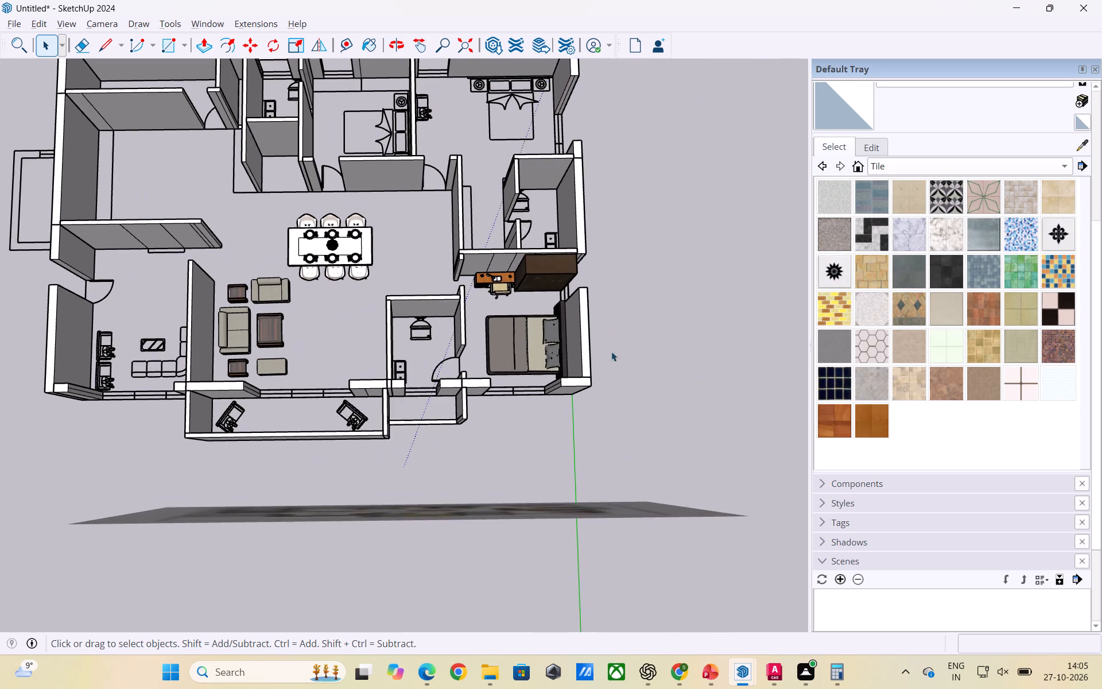
scroll(626, 383, down, 2)
scroll(456, 384, down, 2)
middle_drag(399, 389, 399, 266)
scroll(384, 312, up, 2)
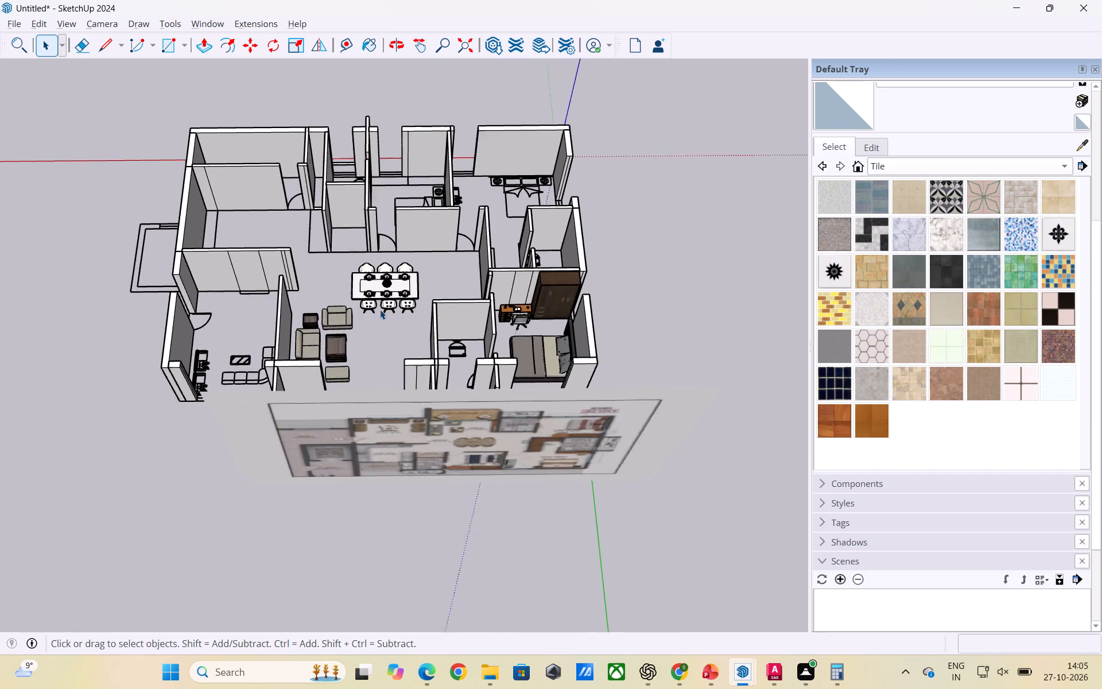
middle_drag(270, 316, 278, 422)
scroll(189, 340, up, 5)
middle_drag(283, 393, 257, 421)
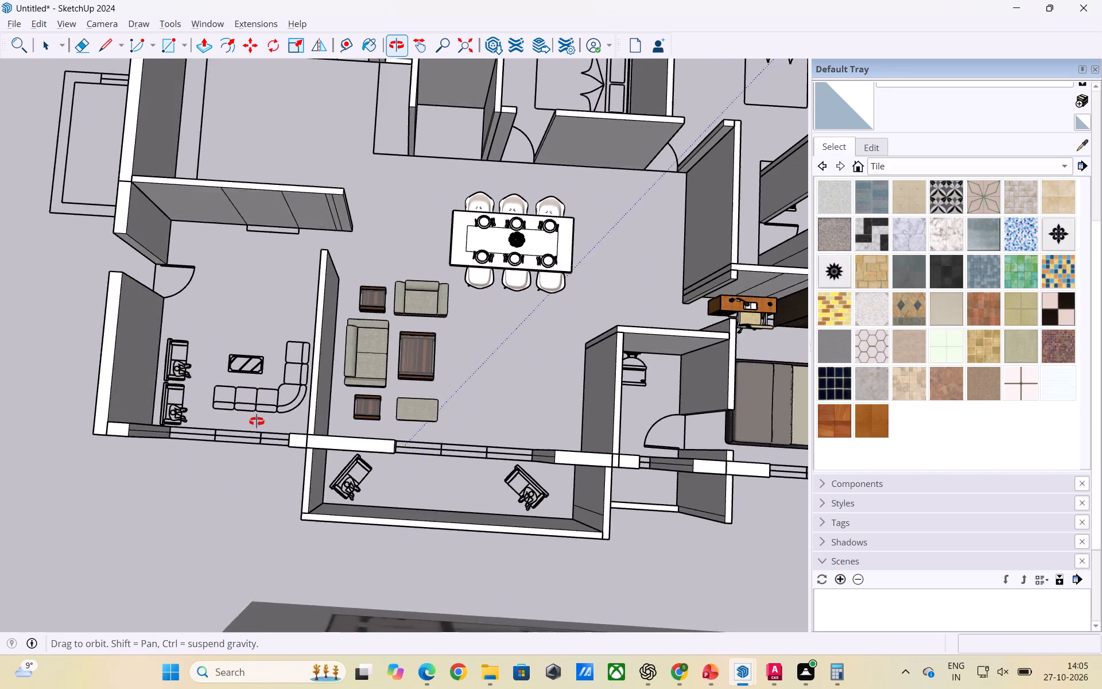
middle_drag(257, 421, 274, 429)
scroll(361, 408, up, 2)
scroll(172, 370, down, 5)
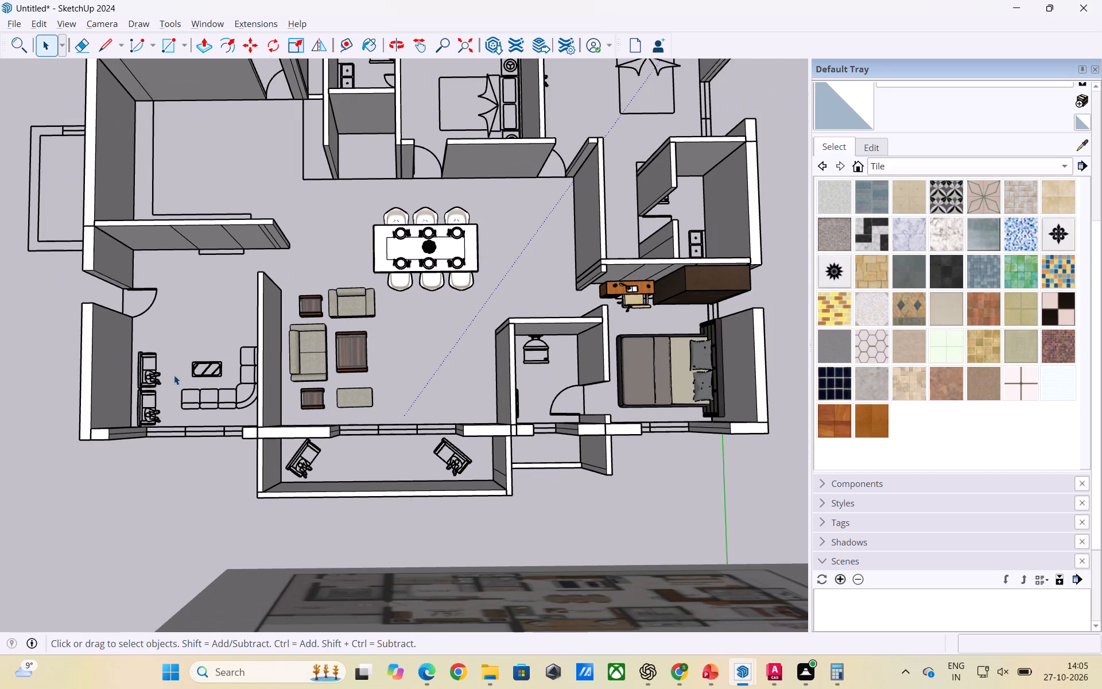
Delete the 2D L-shaped sofa and centre table symbol in the small room beside the living area.
scroll(323, 396, up, 2)
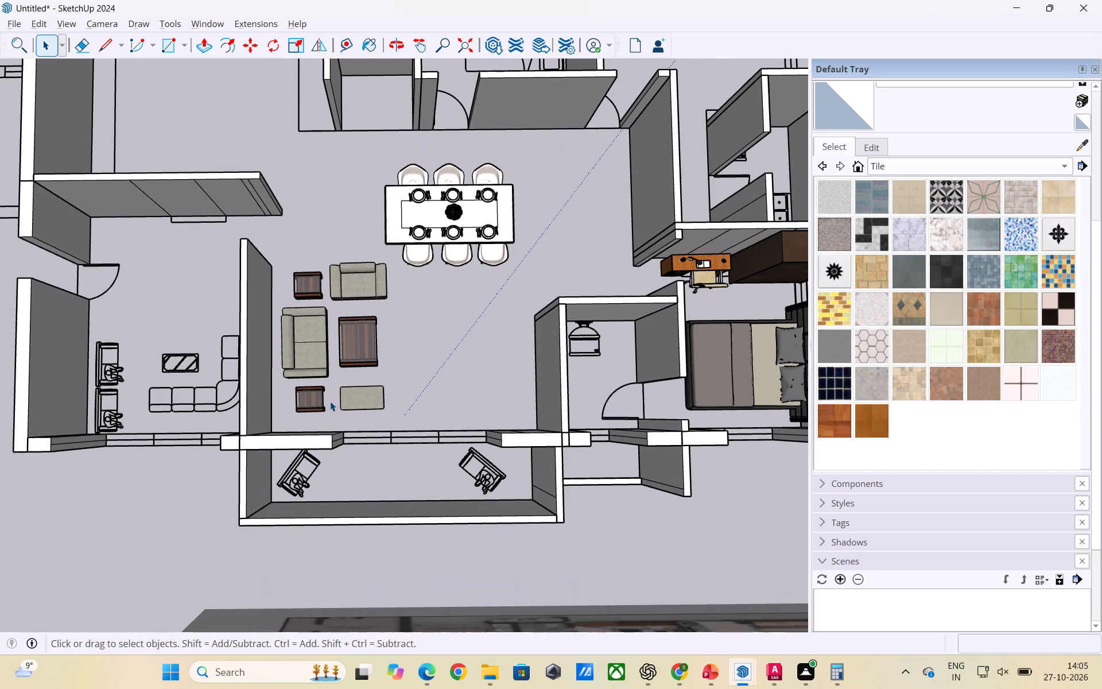
scroll(330, 399, down, 1)
scroll(69, 453, up, 2)
scroll(266, 420, down, 2)
scroll(147, 405, up, 3)
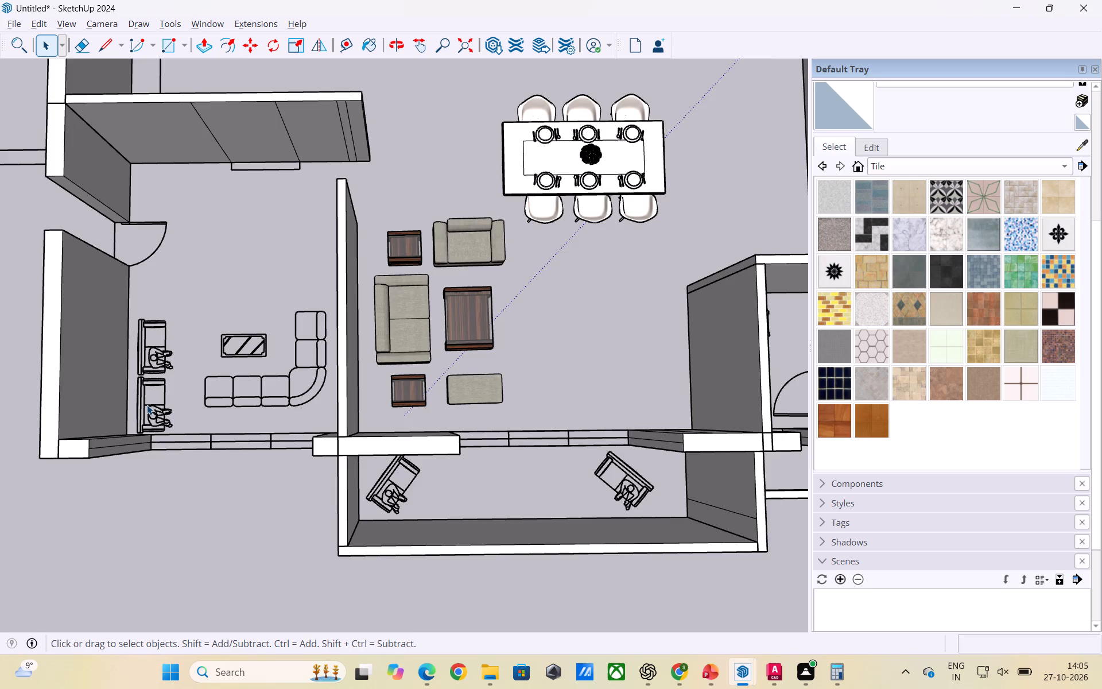
scroll(147, 405, up, 2)
scroll(264, 402, down, 4)
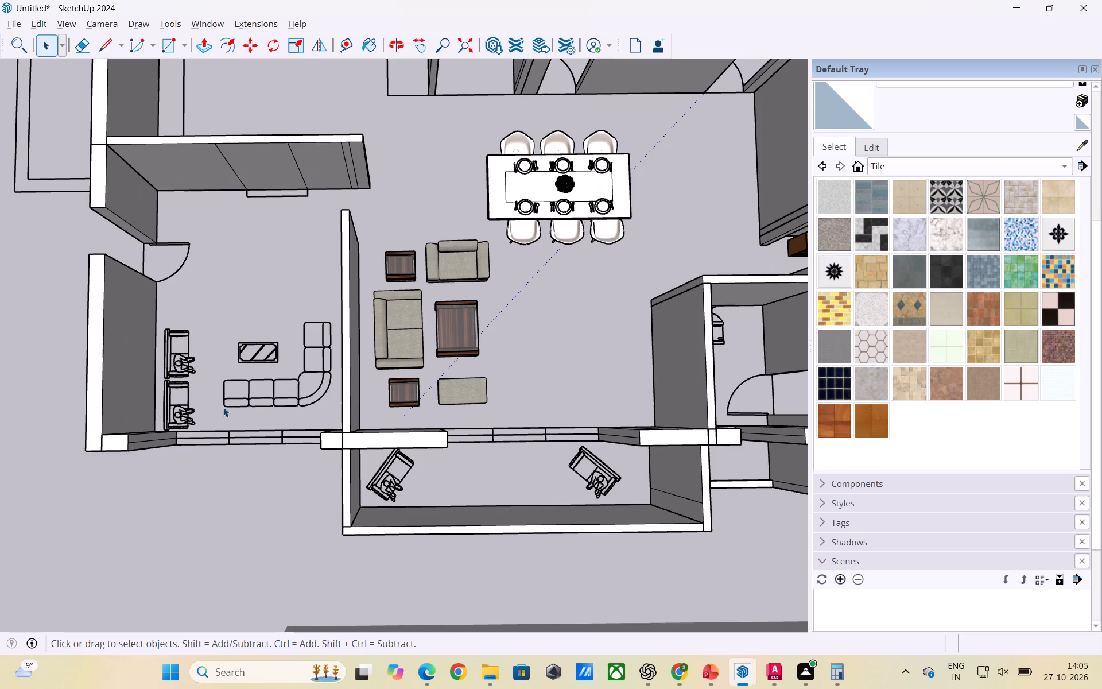
click(276, 397)
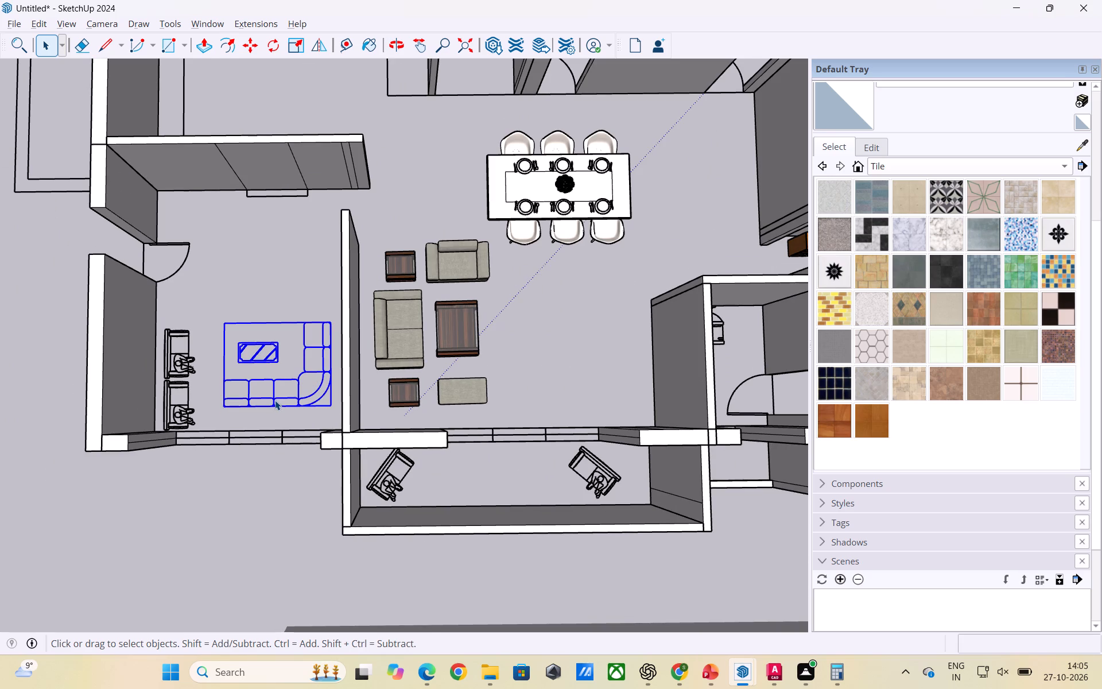
key(Delete)
Inside the living room furniture group, copy the two-seat sofa about 5' 8" across the partition wall into the adjoining small room.
click(390, 352)
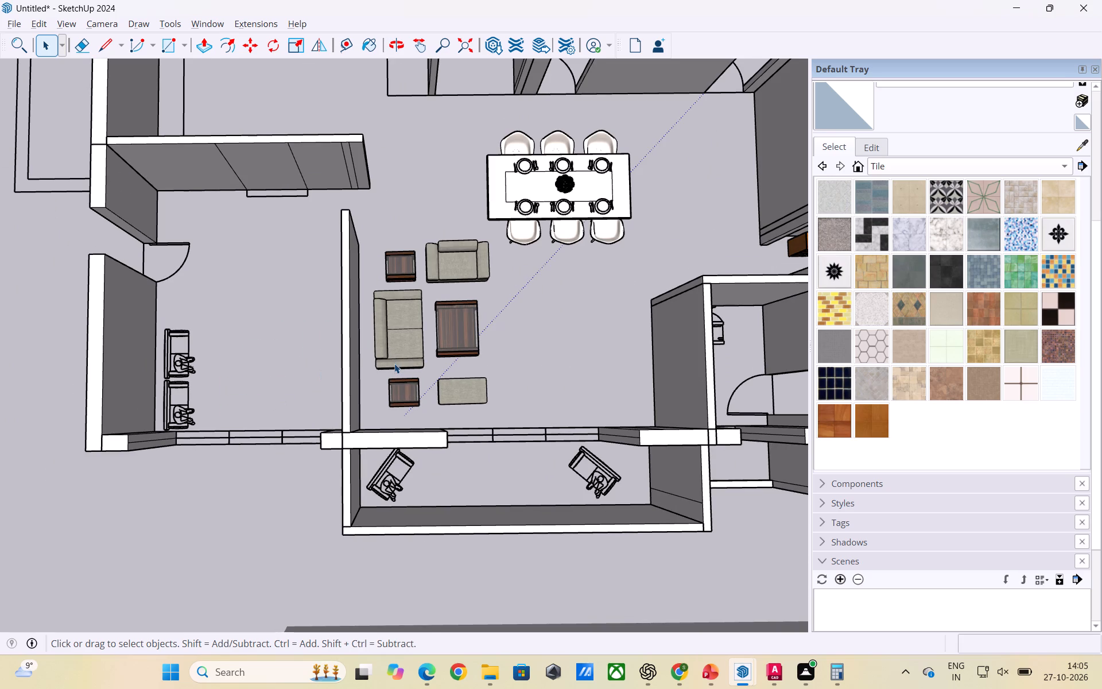
double_click(394, 363)
click(394, 363)
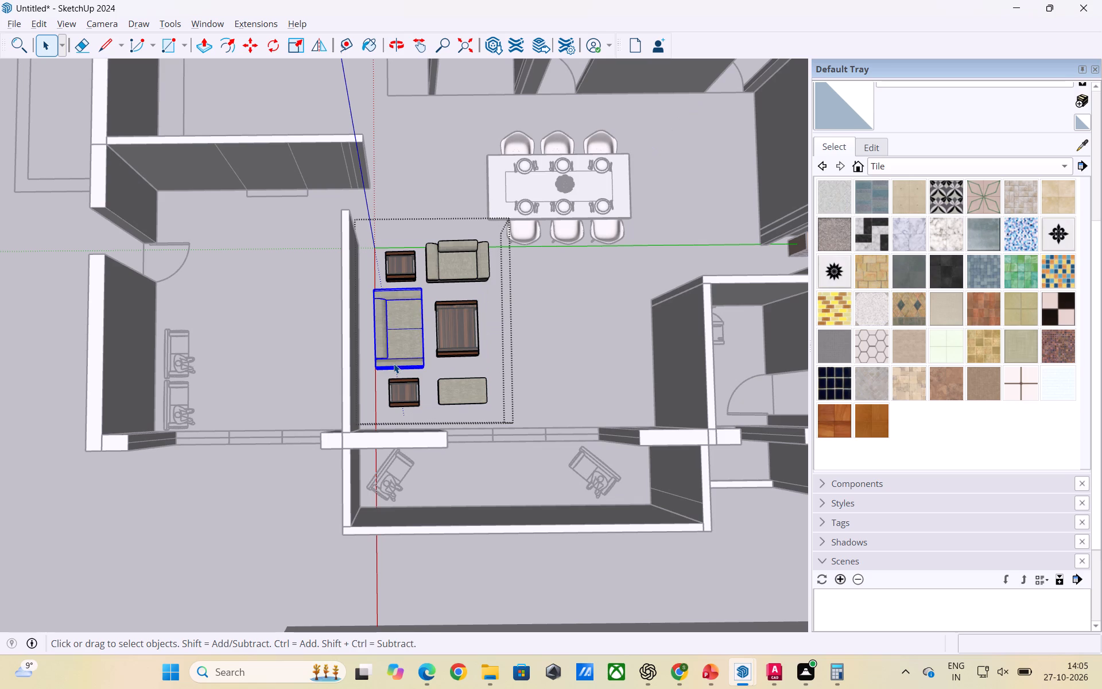
key(m)
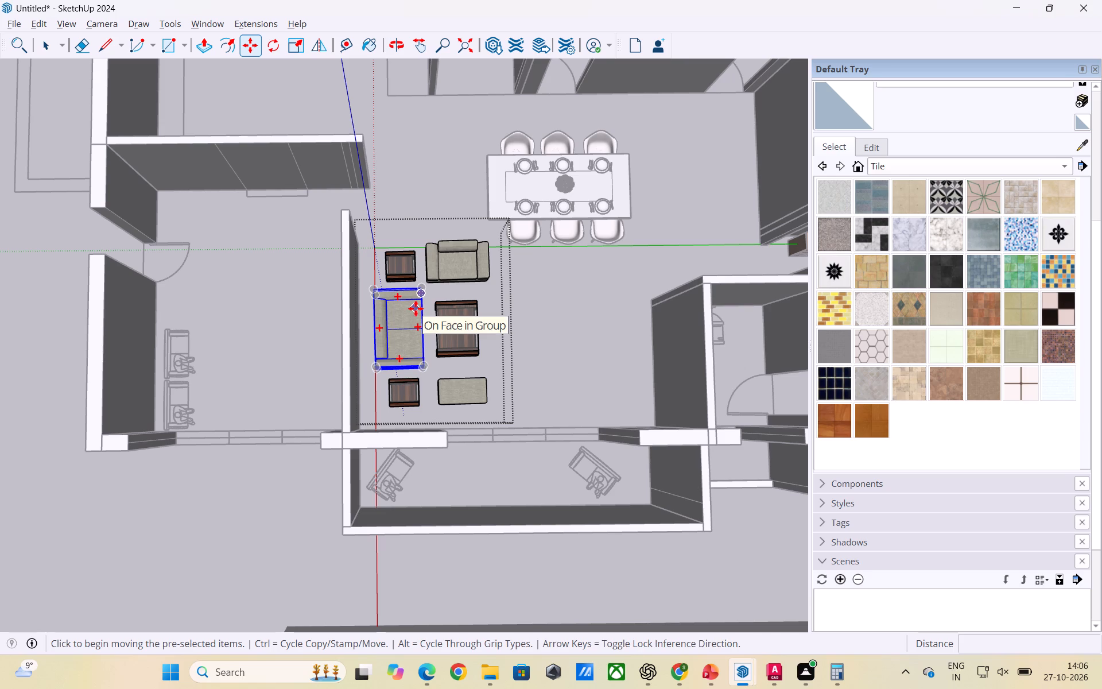
key(m)
click(400, 332)
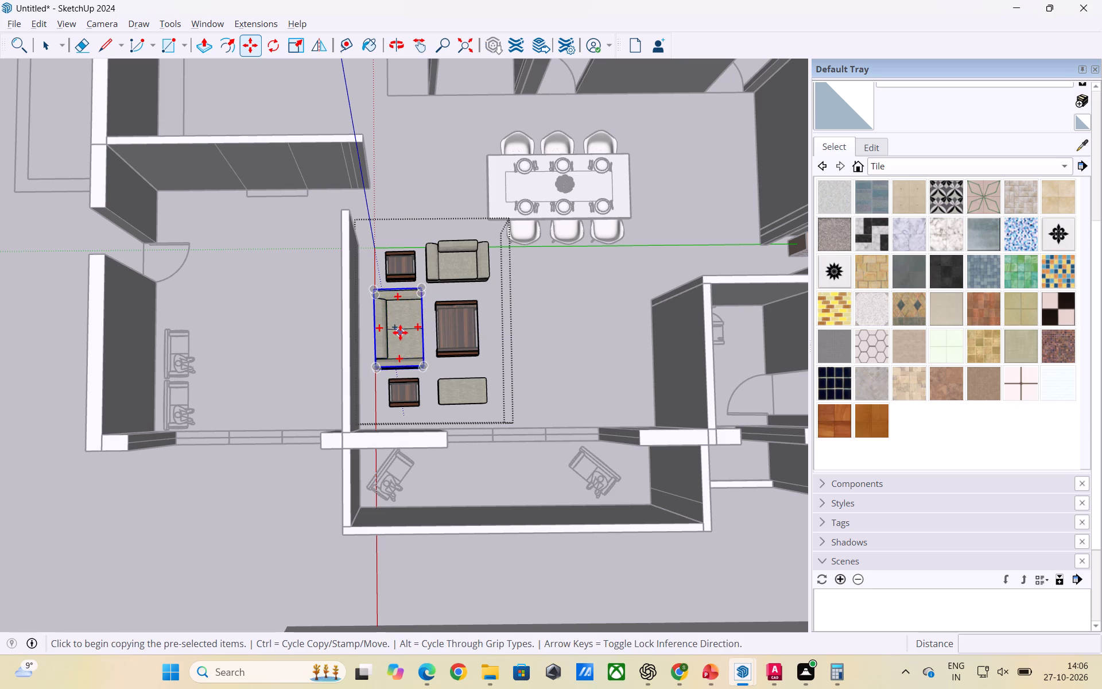
click(298, 330)
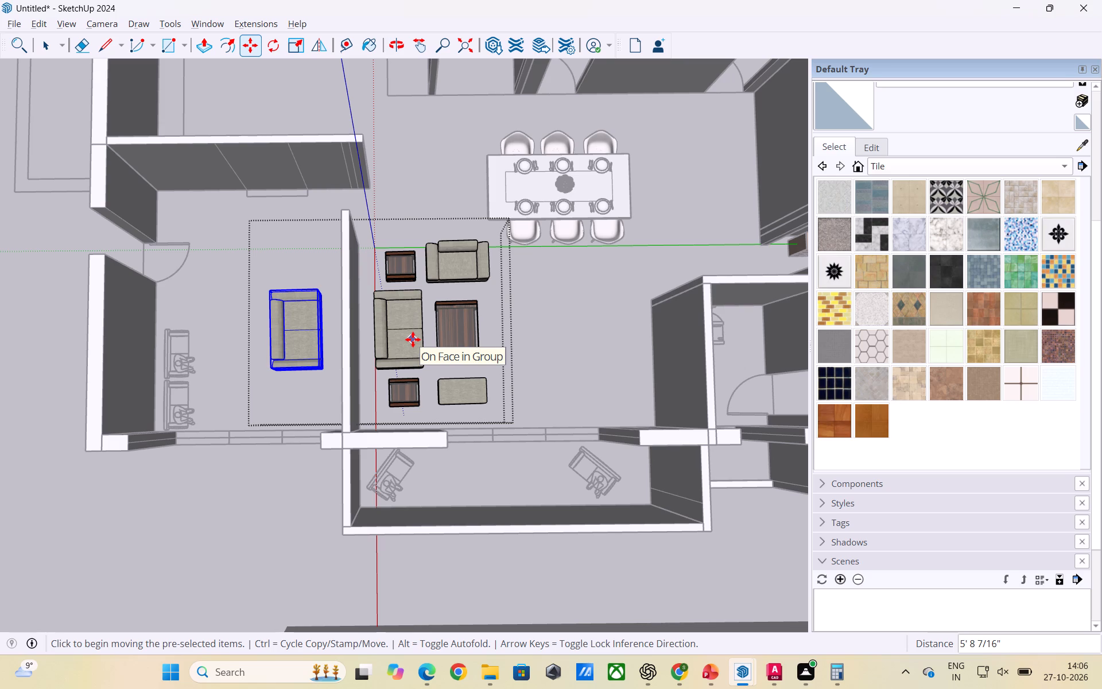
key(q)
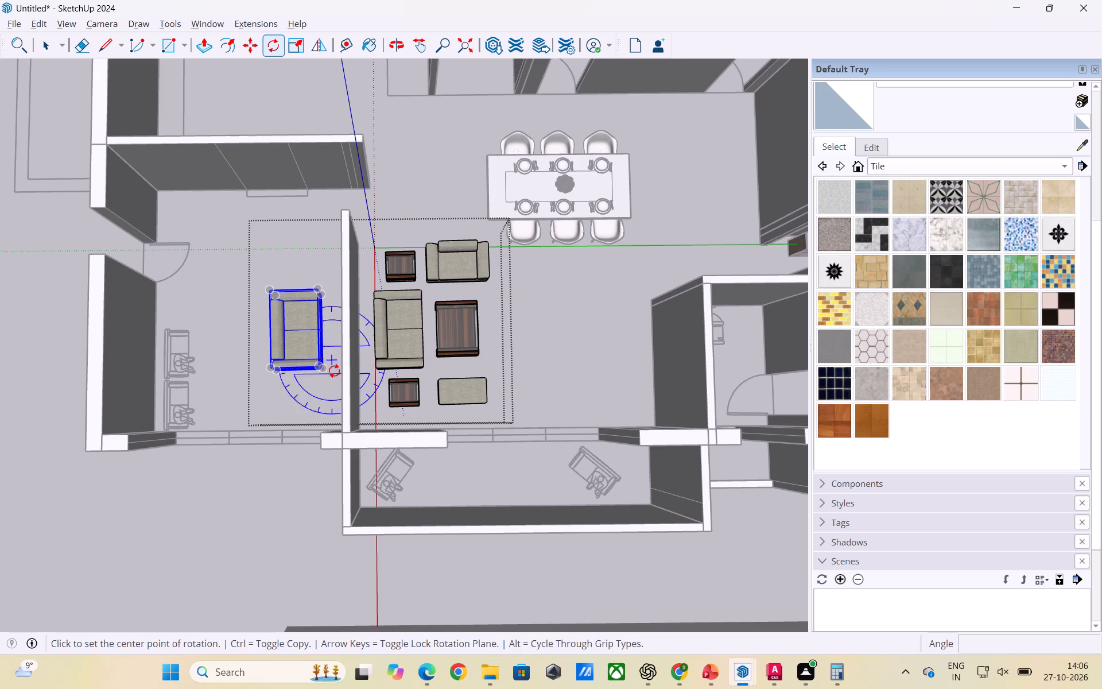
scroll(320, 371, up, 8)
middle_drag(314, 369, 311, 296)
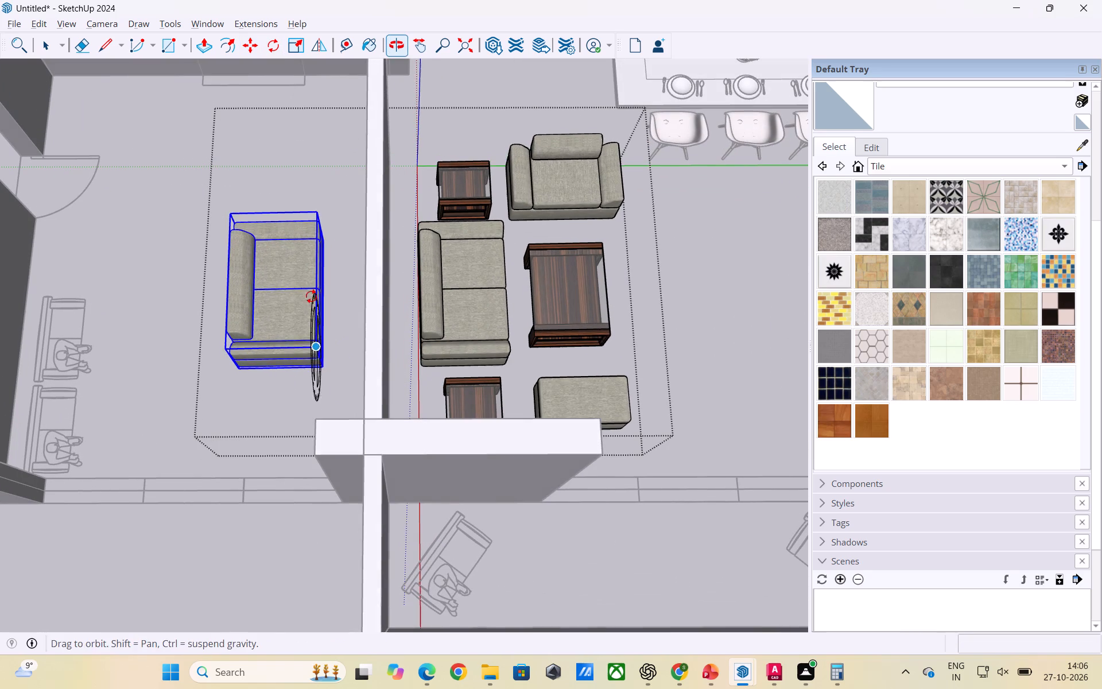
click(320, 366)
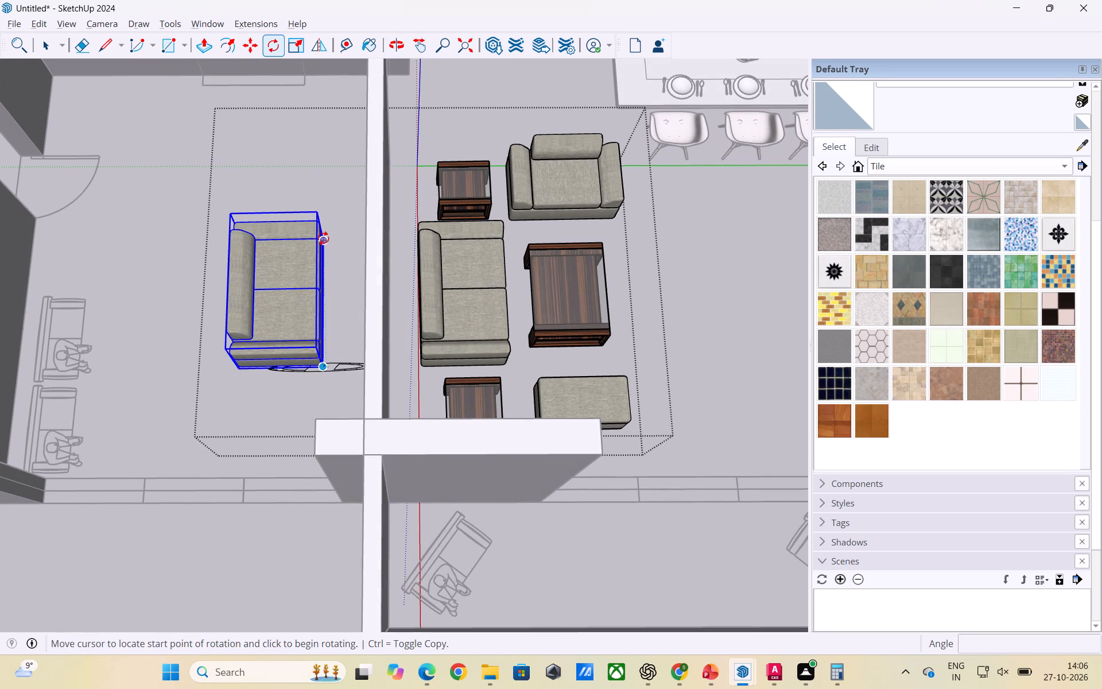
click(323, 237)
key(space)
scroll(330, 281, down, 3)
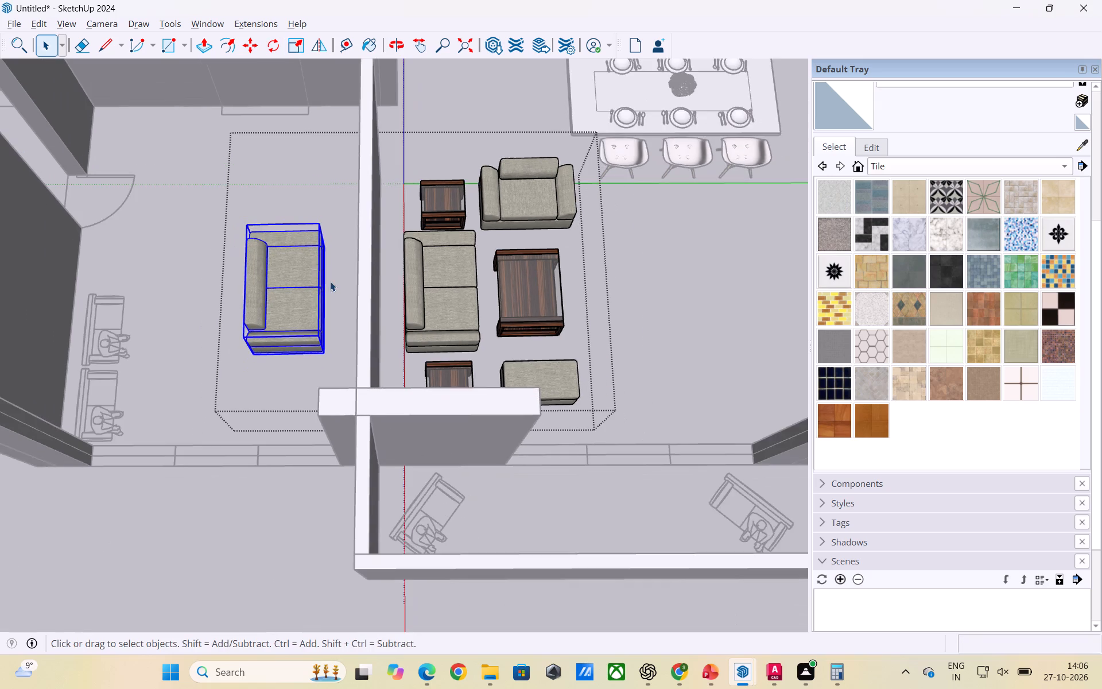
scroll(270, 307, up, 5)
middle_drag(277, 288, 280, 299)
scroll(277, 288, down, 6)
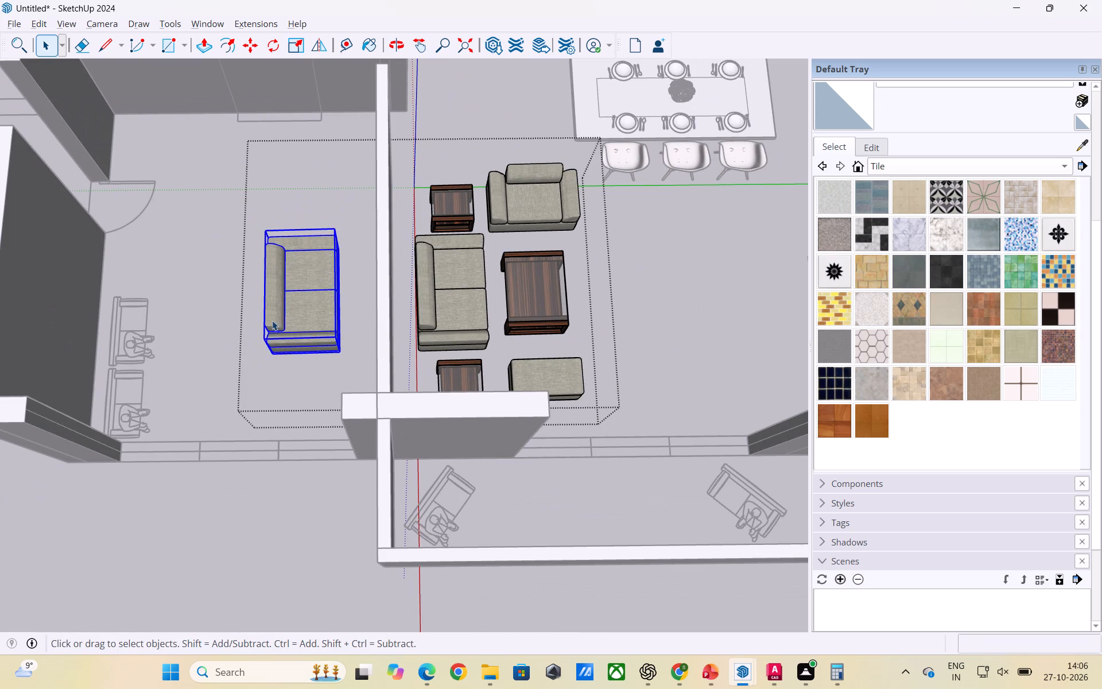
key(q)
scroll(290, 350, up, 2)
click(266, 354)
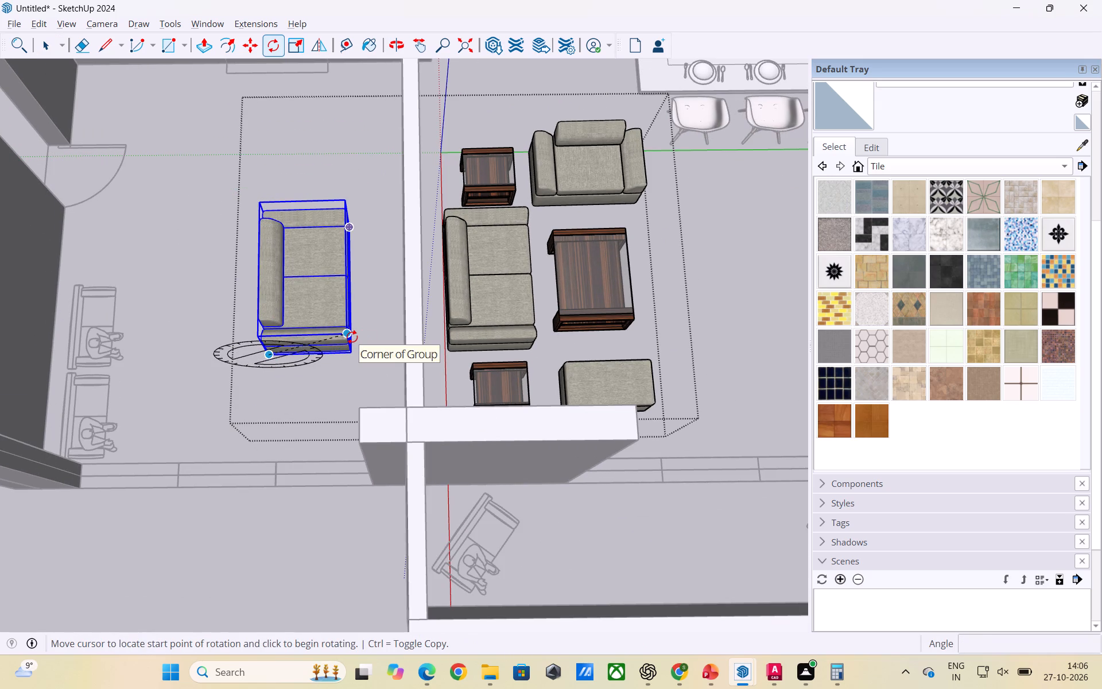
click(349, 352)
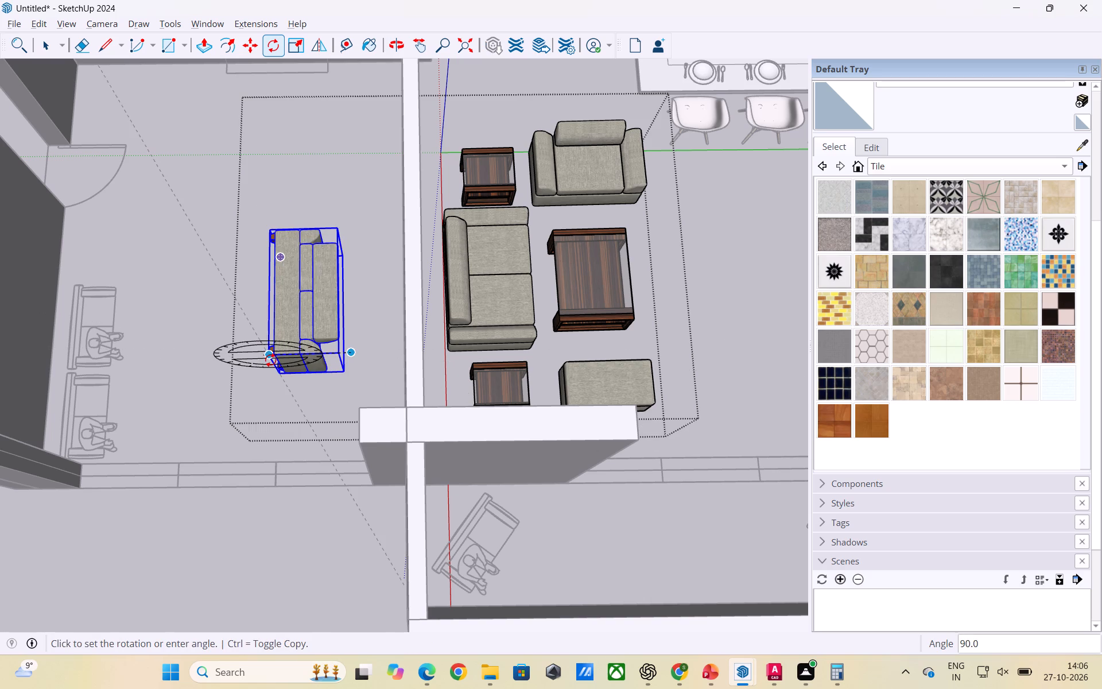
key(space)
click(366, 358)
Rotate the copied two-seat sofa 180 degrees about its front corner so its back faces the partition wall.
scroll(351, 339, down, 5)
middle_drag(312, 358, 311, 305)
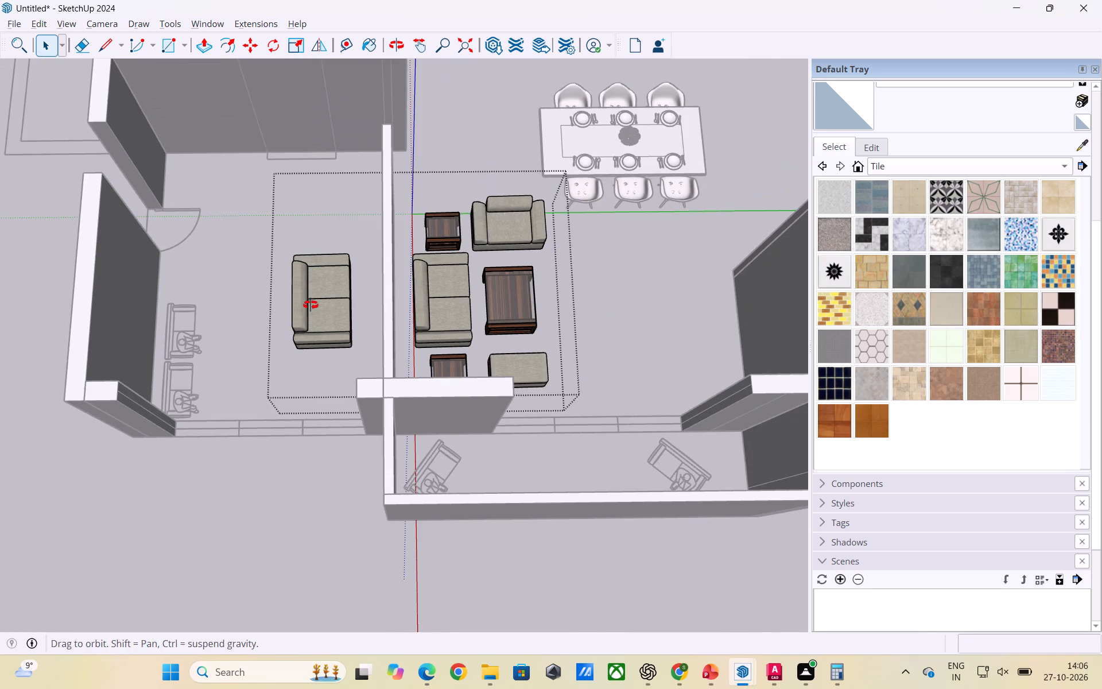
middle_drag(311, 305, 311, 300)
scroll(338, 339, up, 3)
middle_drag(332, 336, 323, 398)
click(312, 320)
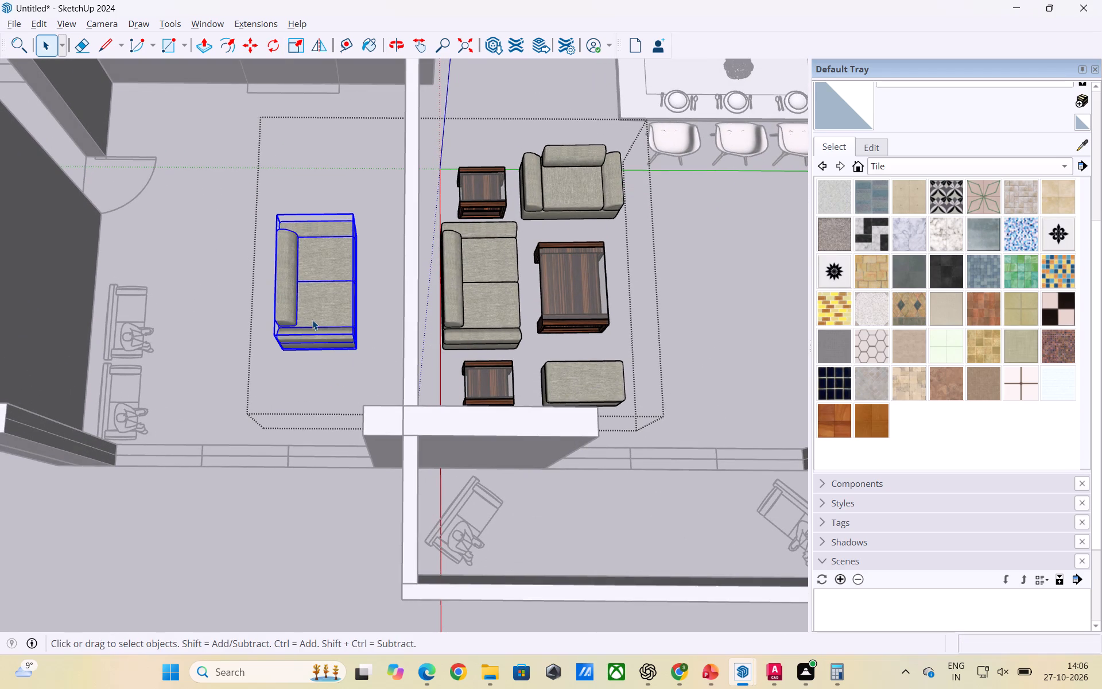
key(q)
click(355, 237)
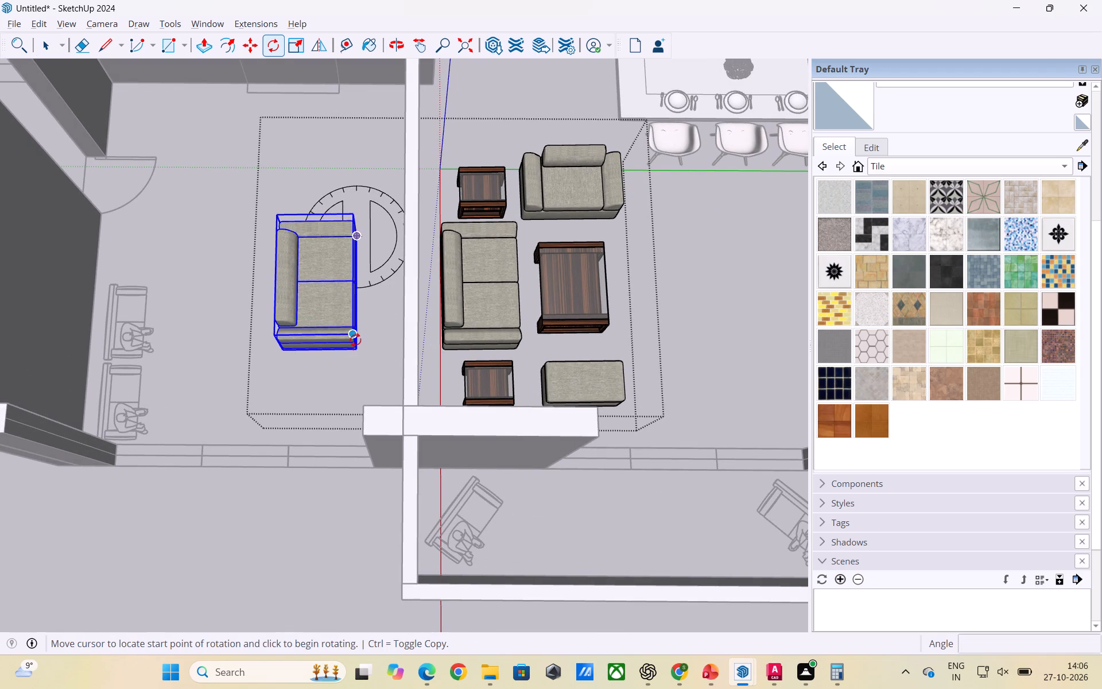
click(356, 350)
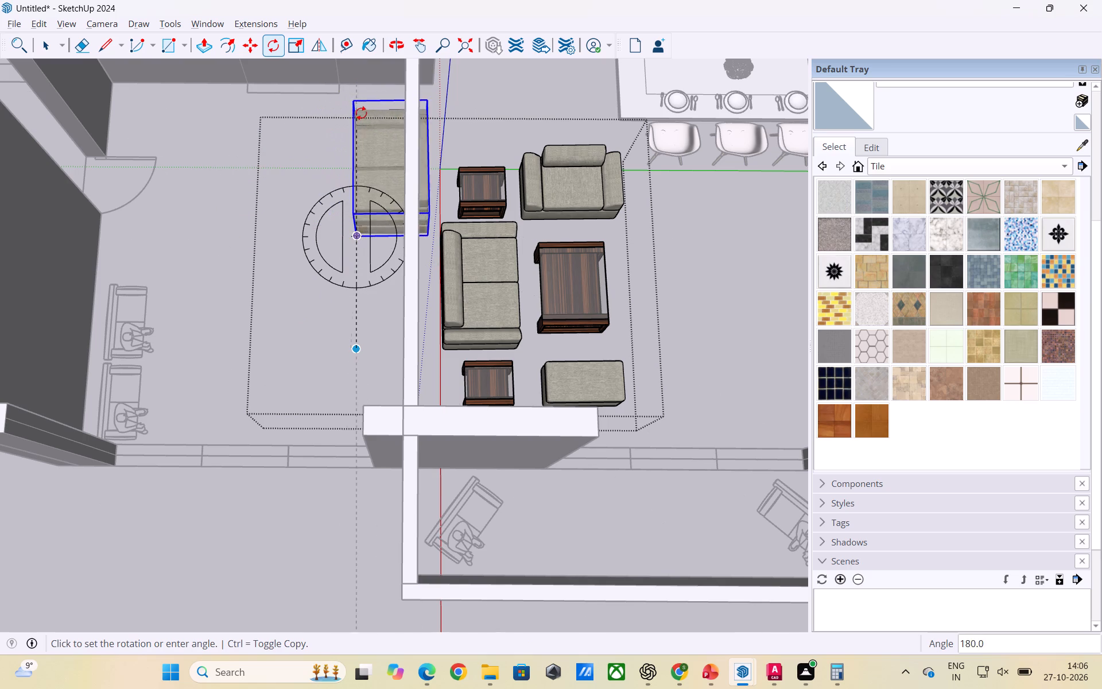
click(358, 110)
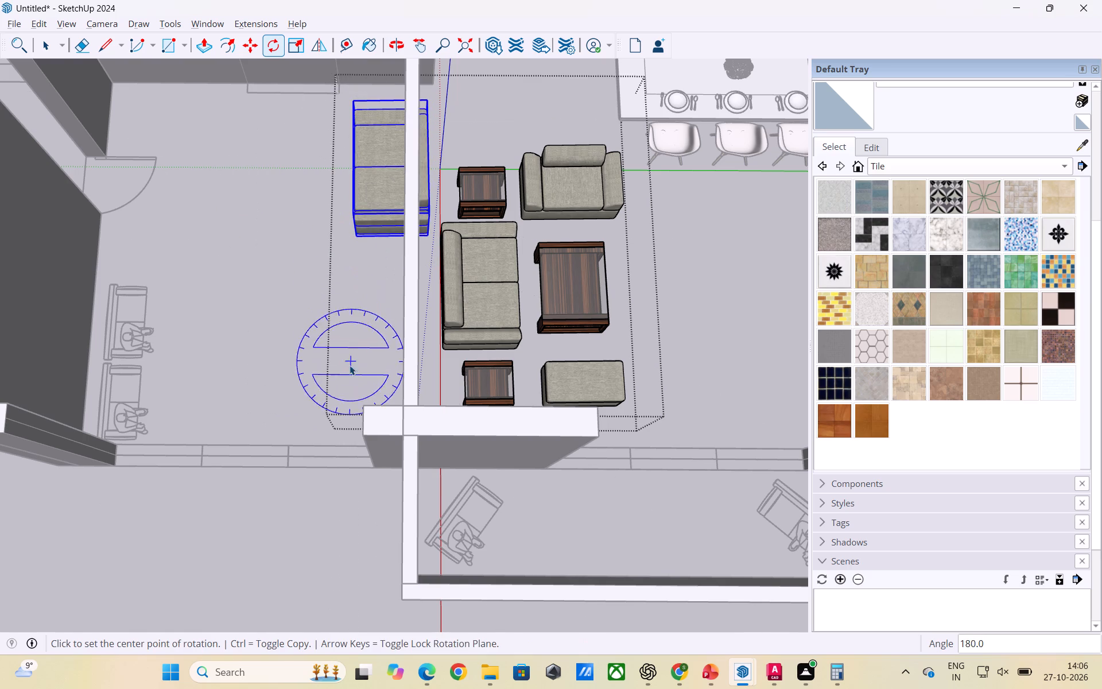
key(space)
click(294, 347)
Move the rotated sofa off the partition wall to the open floor of the small room, facing the 2D seat symbols.
scroll(394, 352, down, 2)
click(373, 233)
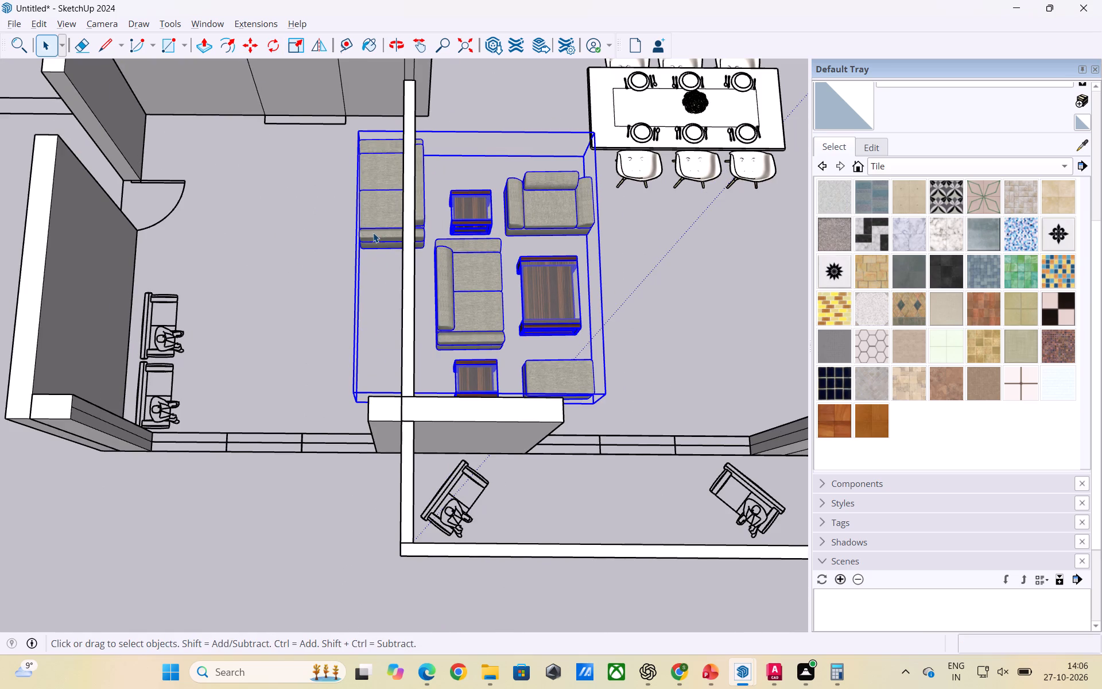
triple_click(375, 232)
key(m)
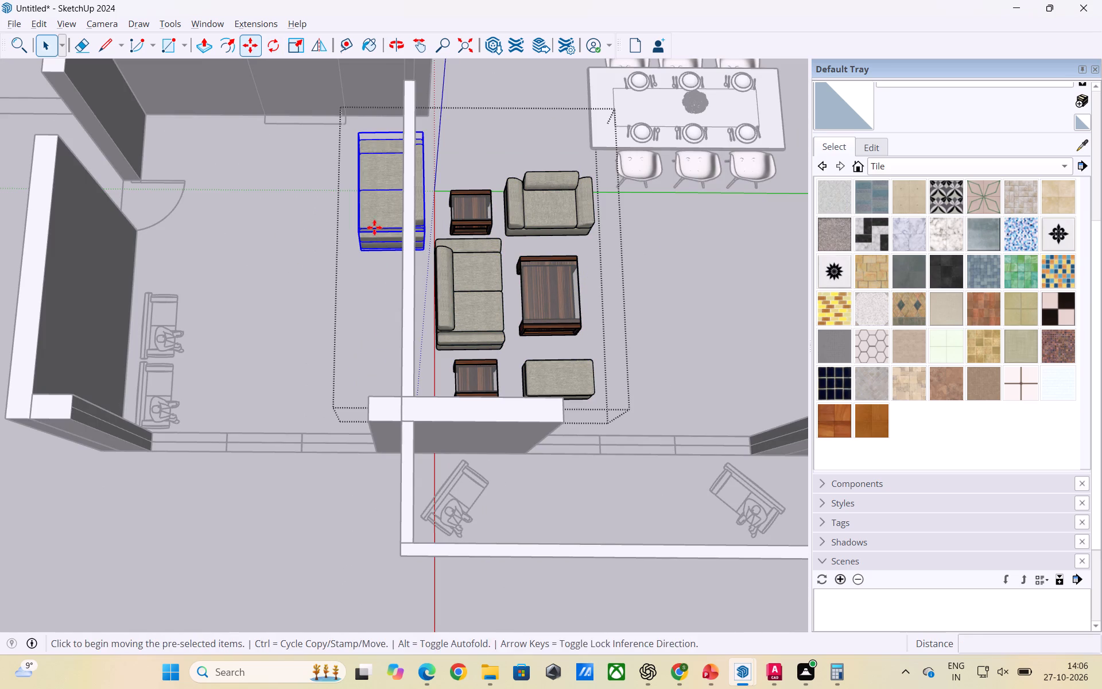
click(378, 194)
click(316, 303)
key(space)
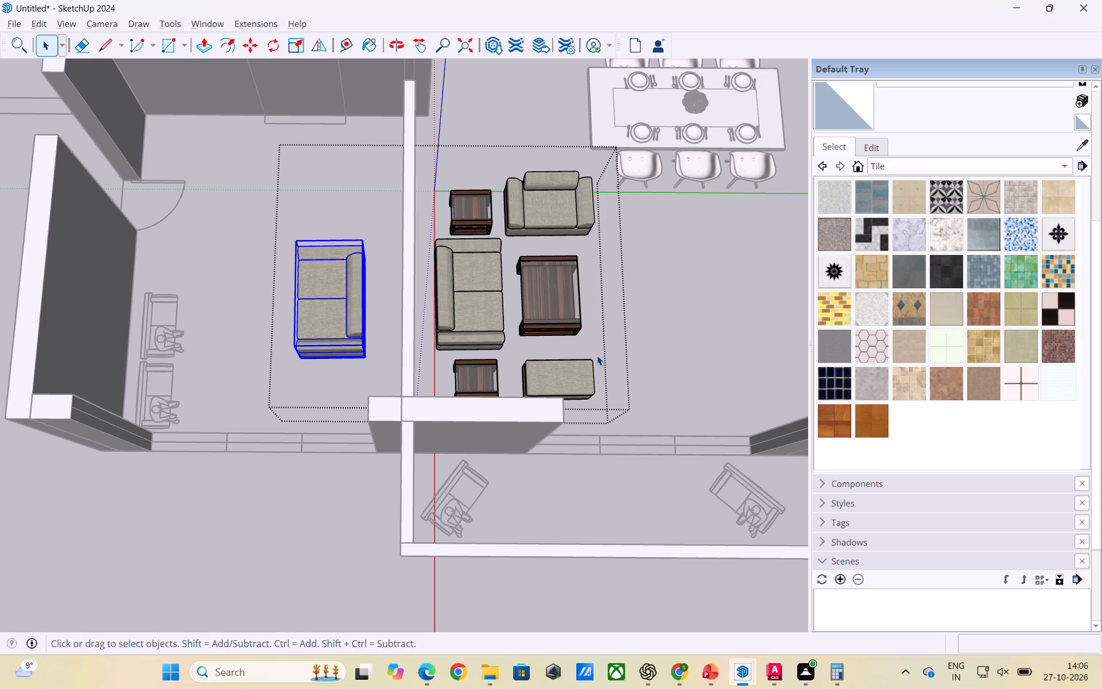
click(663, 347)
Delete the 2D seat symbol with a seated figure that stands farther from the window in the small room.
scroll(626, 319, down, 2)
scroll(377, 357, up, 2)
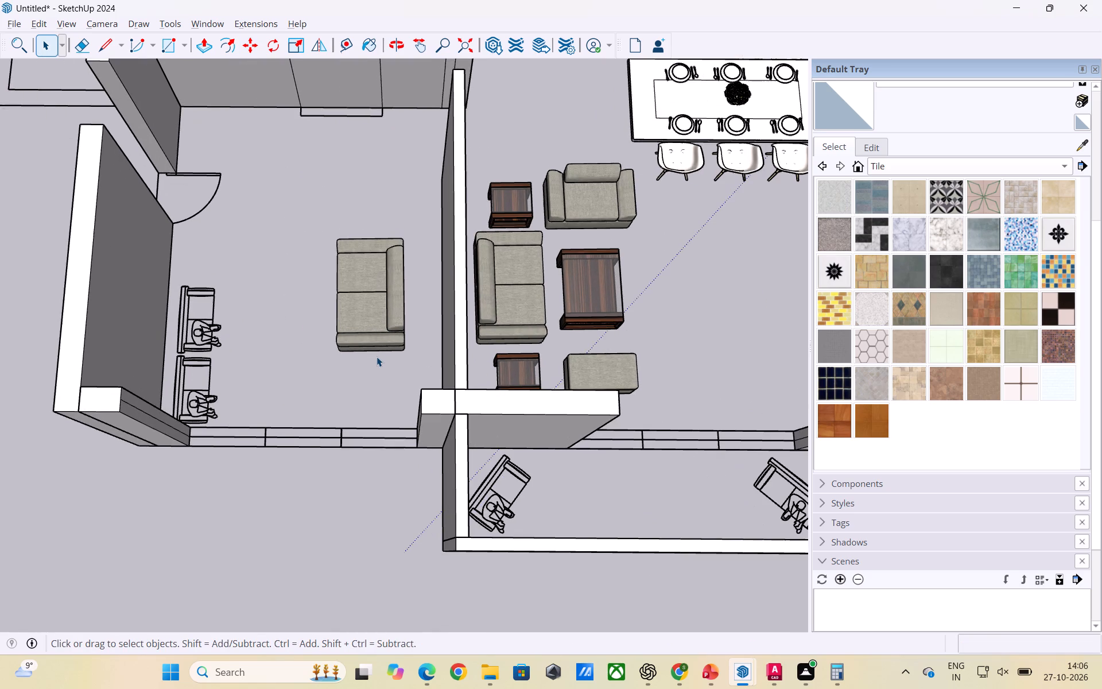
scroll(377, 357, up, 2)
scroll(376, 357, down, 2)
scroll(249, 365, down, 2)
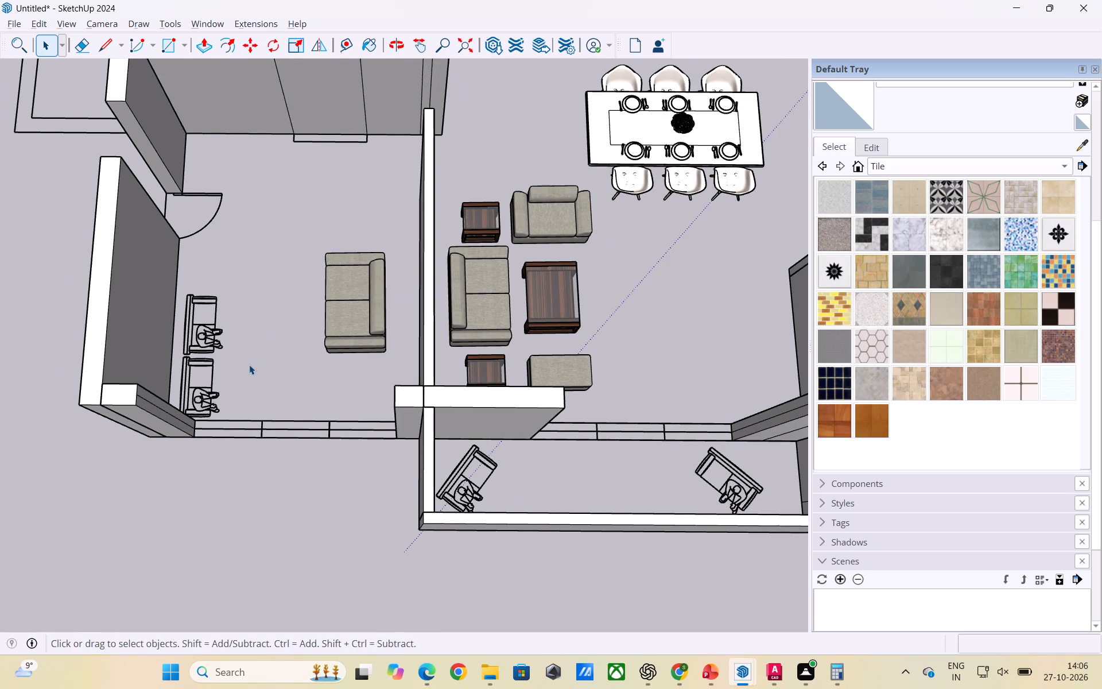
click(197, 321)
scroll(252, 321, down, 3)
middle_drag(193, 382, 222, 467)
scroll(208, 406, up, 5)
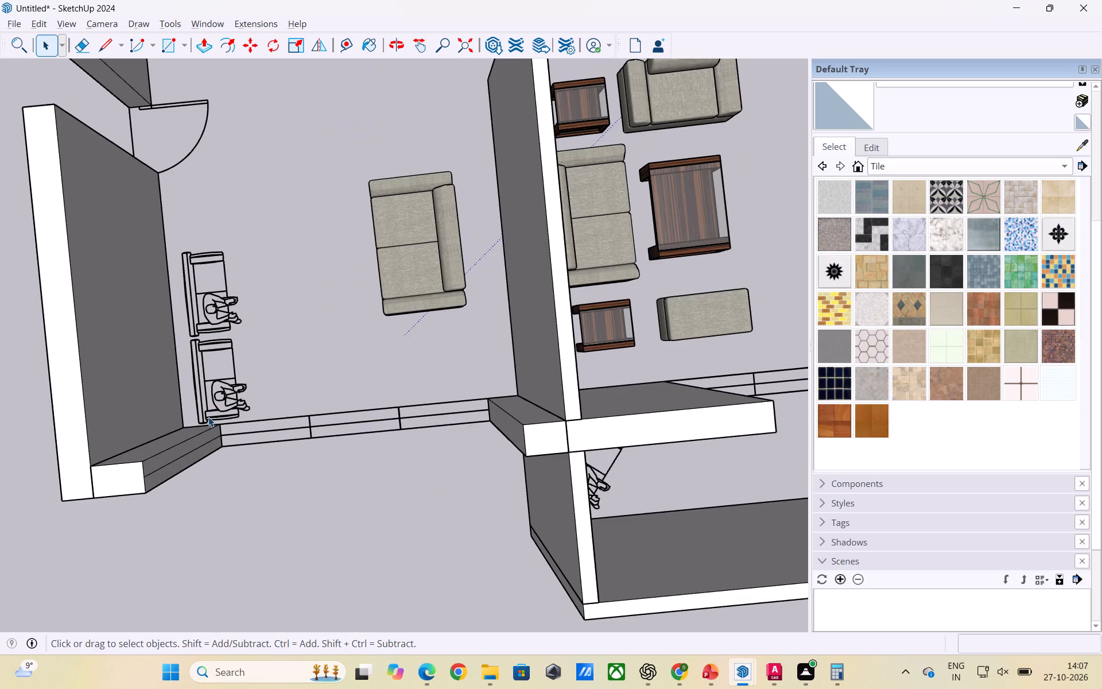
middle_drag(208, 417, 208, 394)
scroll(213, 396, up, 2)
drag(251, 315, 197, 243)
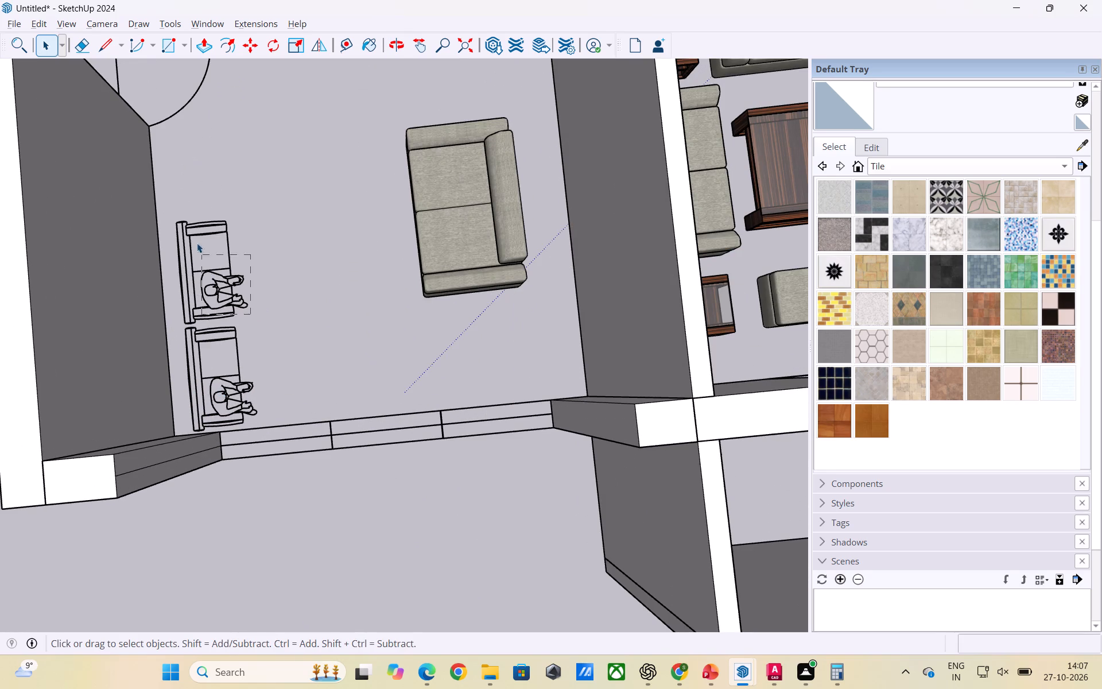
drag(197, 243, 177, 211)
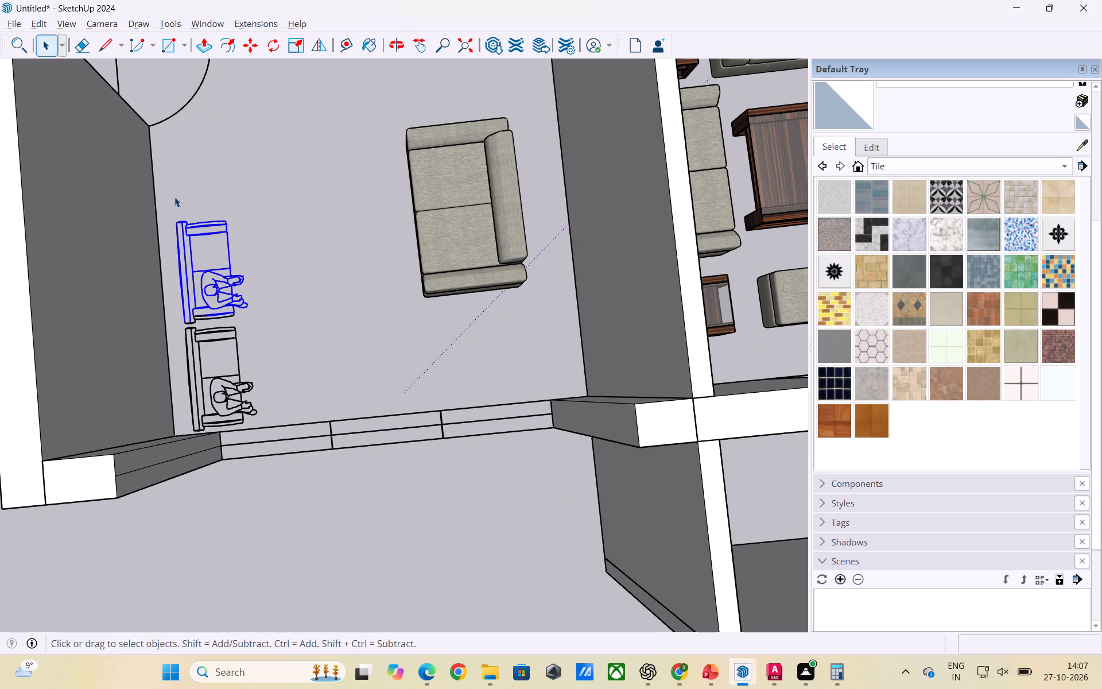
key(Delete)
Delete most of the remaining 2D seat symbol with its seated figure, beside the window in the small room.
drag(178, 315, 242, 361)
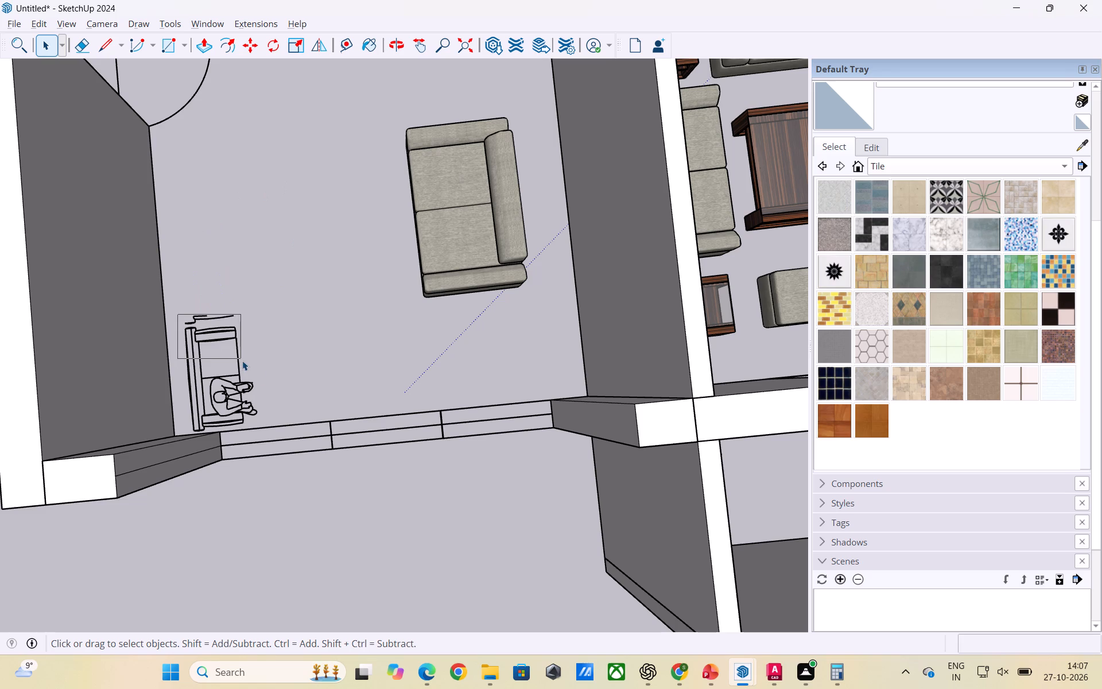
drag(242, 361, 259, 373)
key(Delete)
drag(246, 421, 224, 379)
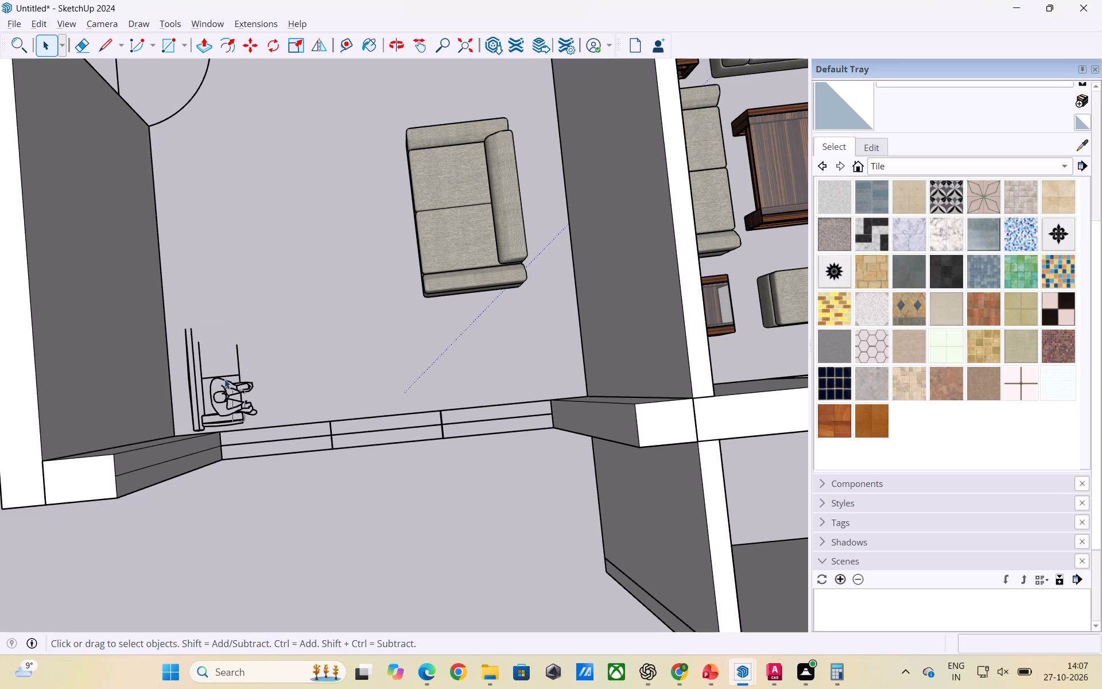
drag(224, 379, 184, 309)
key(Delete)
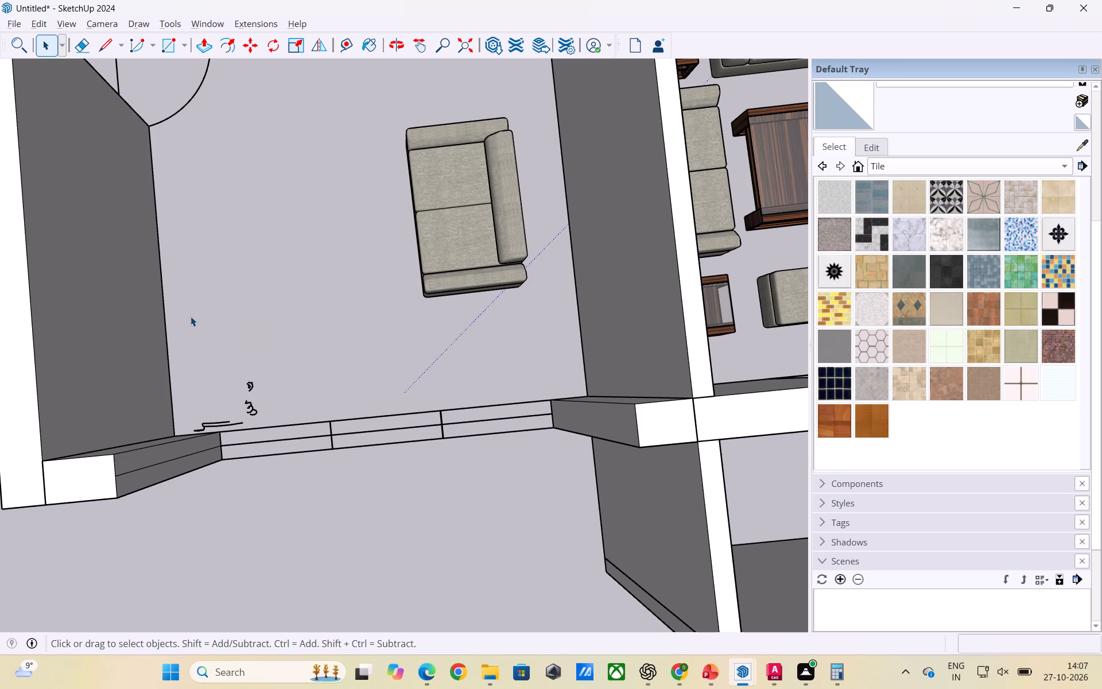
drag(199, 341, 275, 424)
key(Delete)
Delete the leftover line fragments of the 2D seat symbol beside the window, clearing the small room's floor.
drag(245, 427, 187, 405)
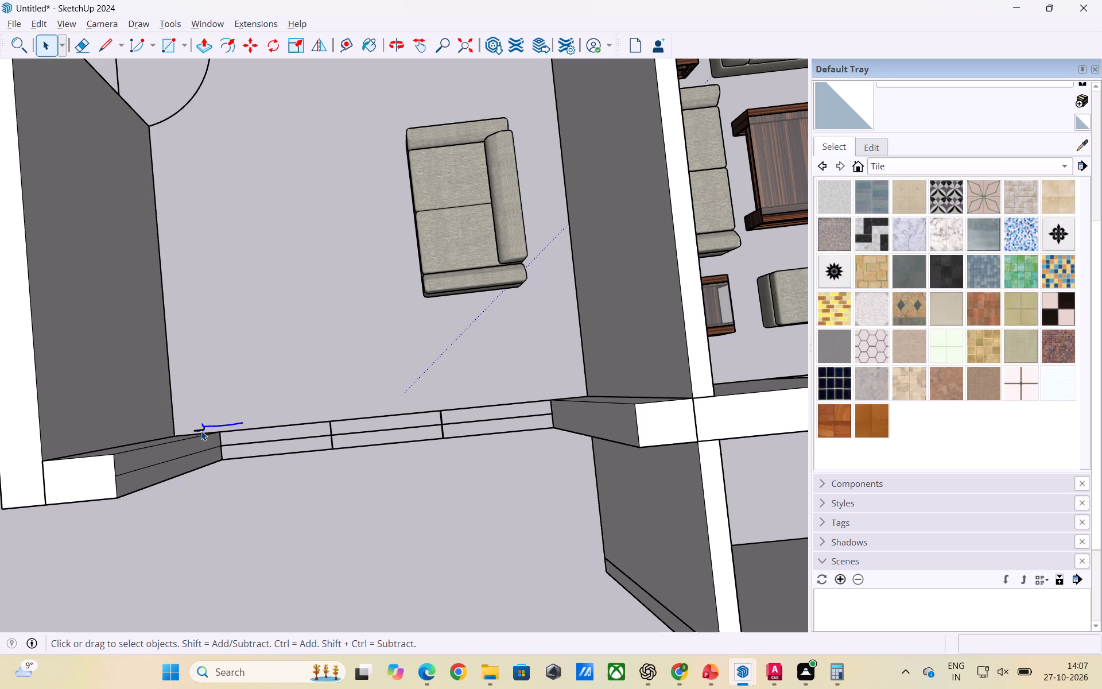
click(201, 431)
key(Delete)
click(201, 431)
key(Delete)
click(200, 429)
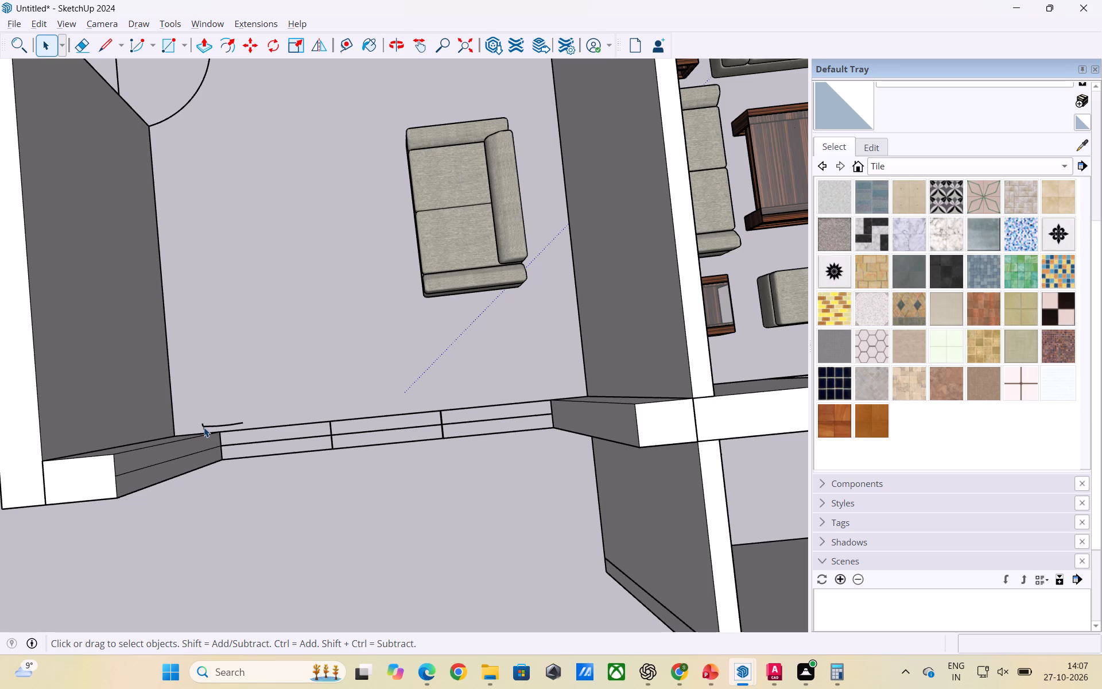
click(204, 427)
key(Delete)
click(204, 428)
key(Delete)
click(200, 425)
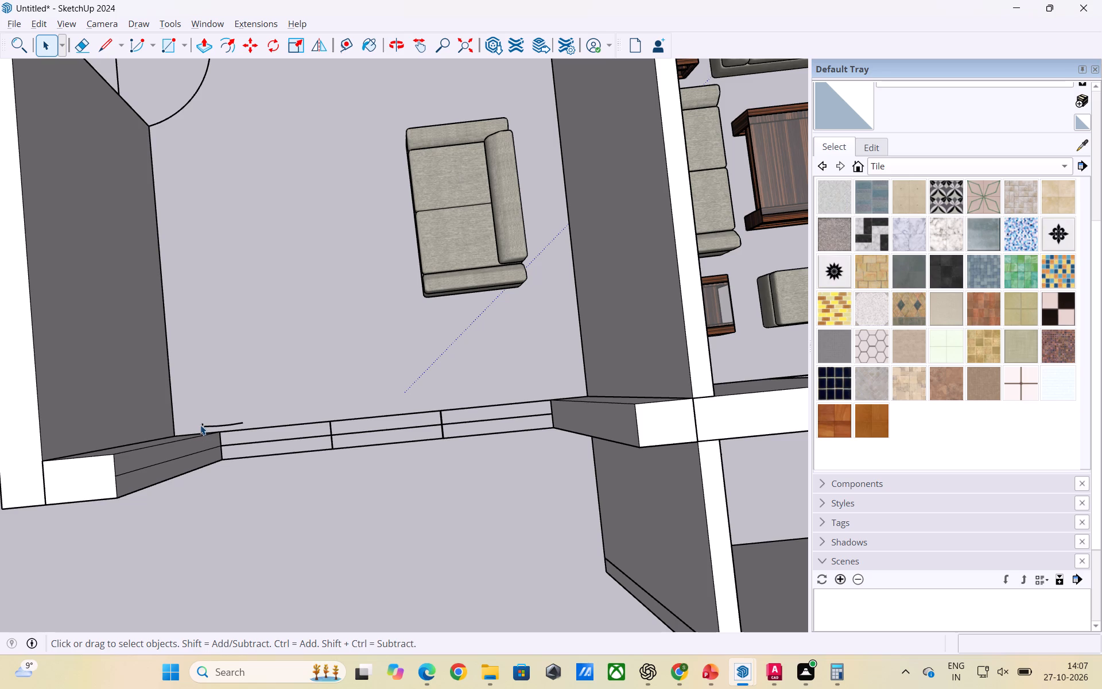
key(Delete)
click(203, 423)
click(203, 424)
key(Delete)
drag(201, 415, 255, 427)
key(Delete)
Inside the furniture group, copy the small room's two-seat sofa across to the opposite outer wall.
scroll(253, 334, down, 6)
scroll(348, 56, down, 6)
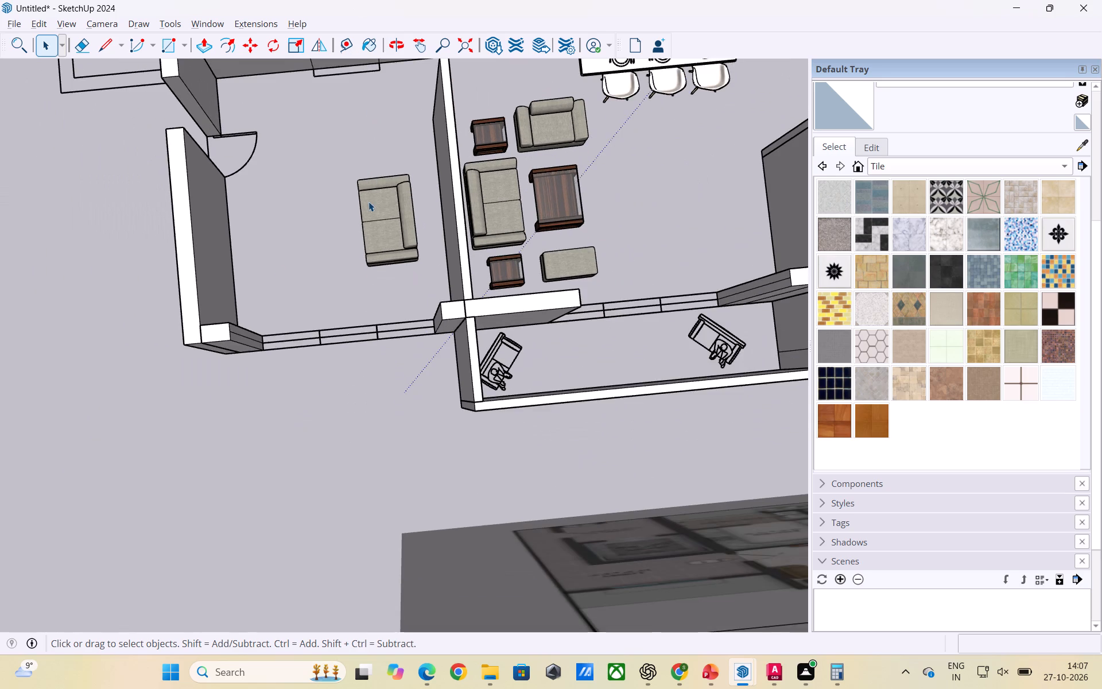
middle_drag(367, 202, 334, 192)
click(401, 227)
triple_click(398, 227)
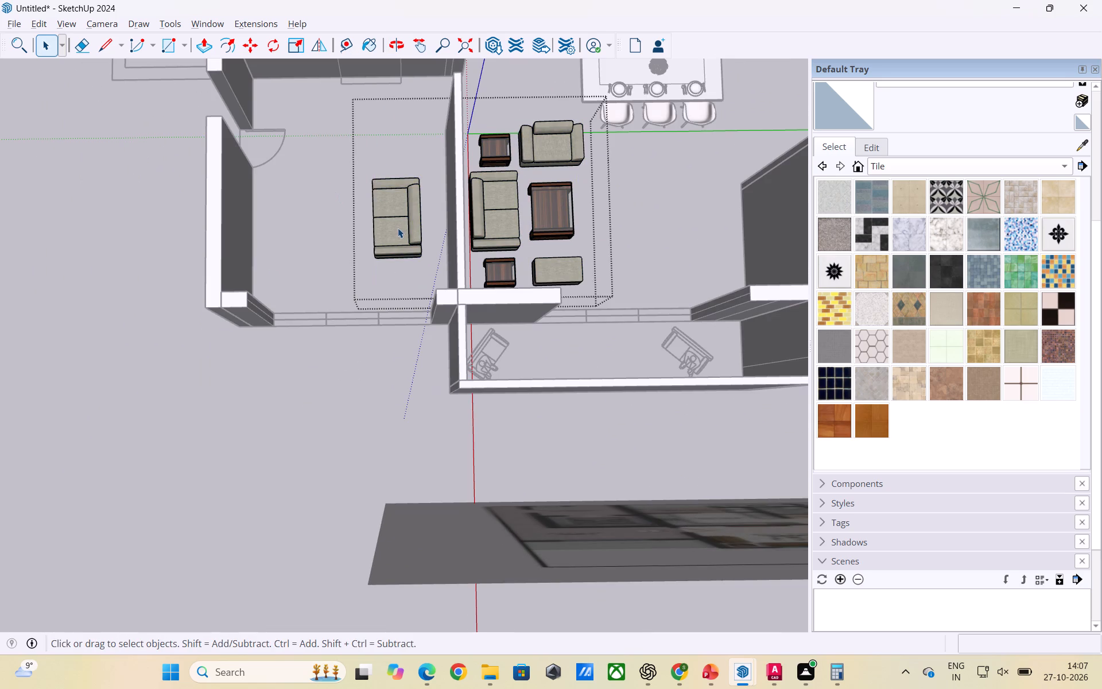
key(m)
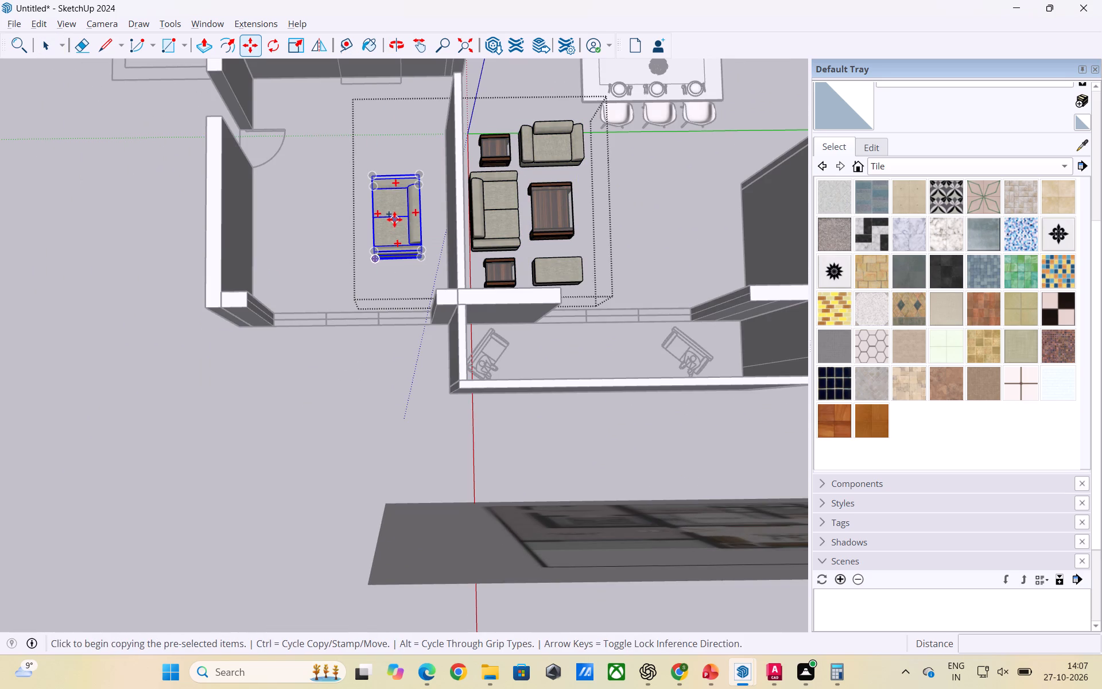
click(394, 219)
click(288, 224)
key(space)
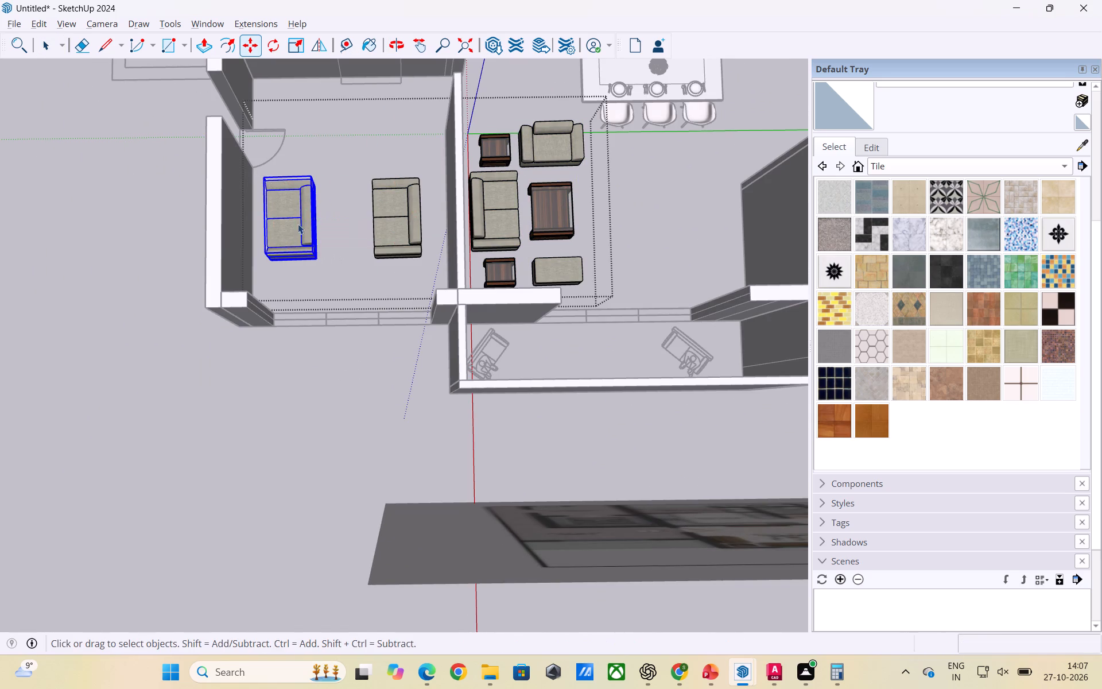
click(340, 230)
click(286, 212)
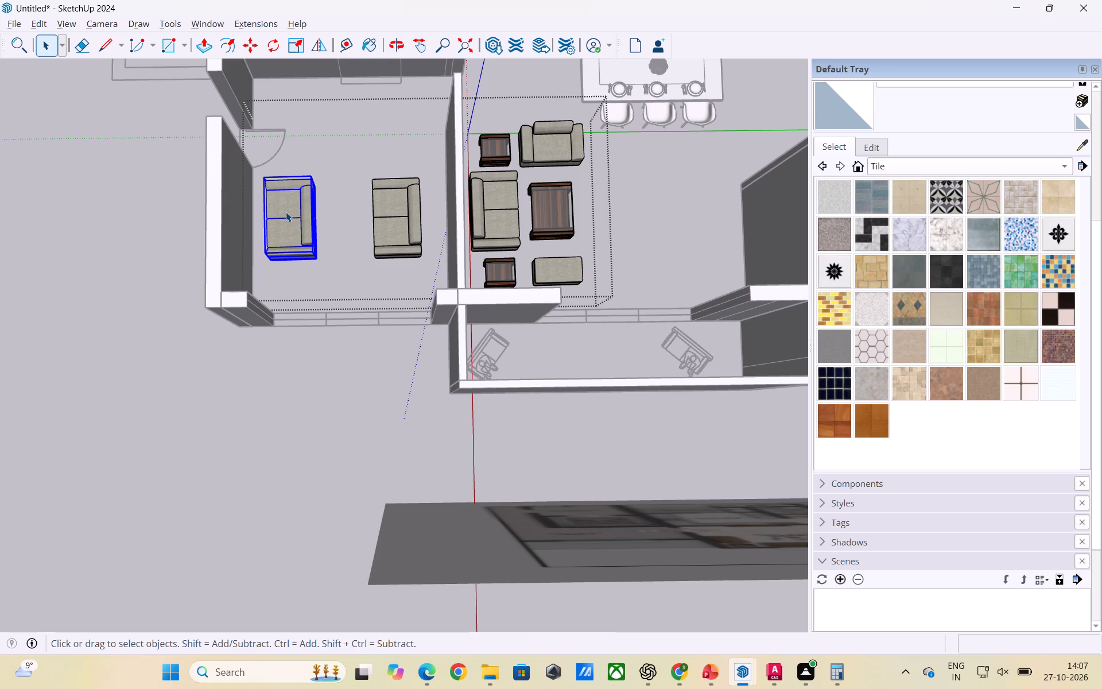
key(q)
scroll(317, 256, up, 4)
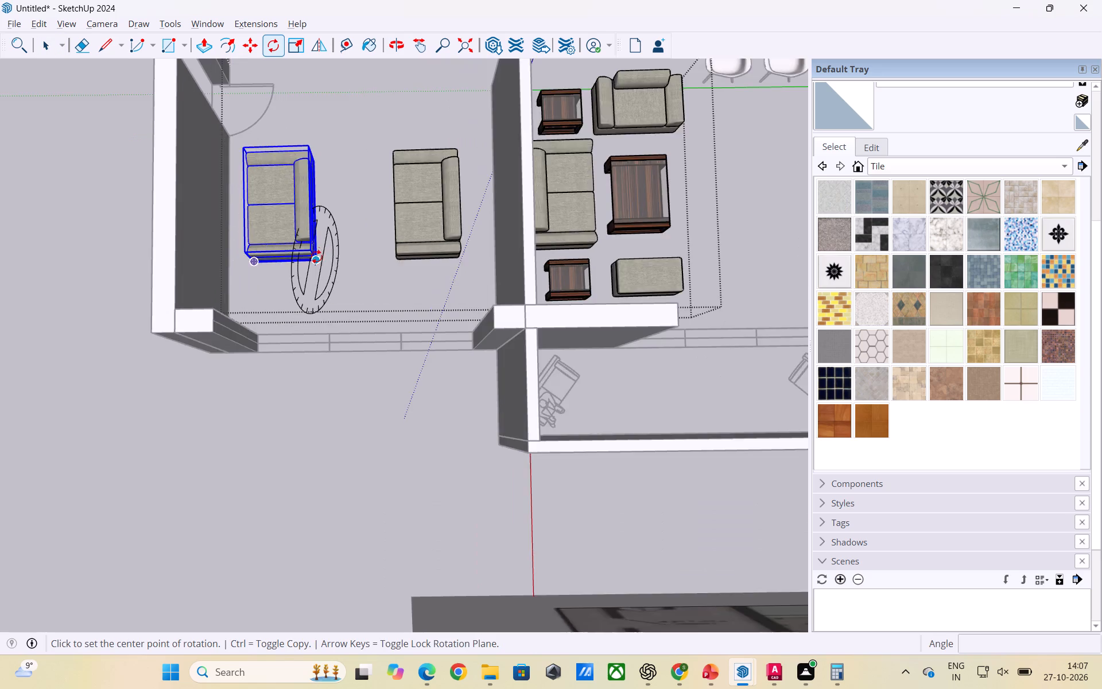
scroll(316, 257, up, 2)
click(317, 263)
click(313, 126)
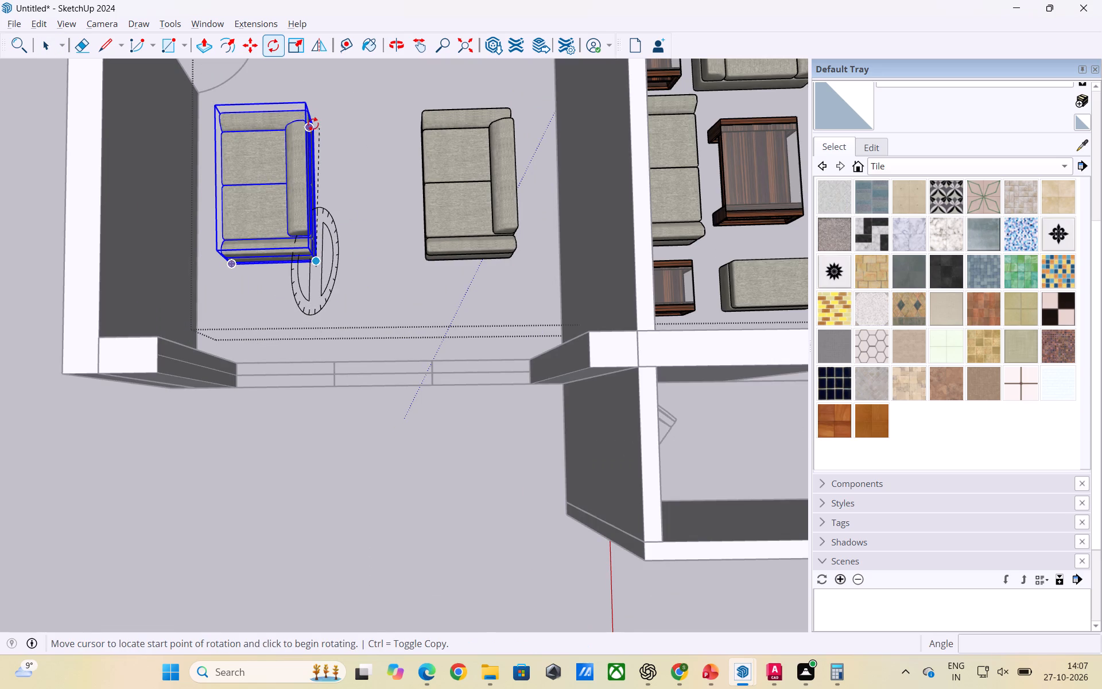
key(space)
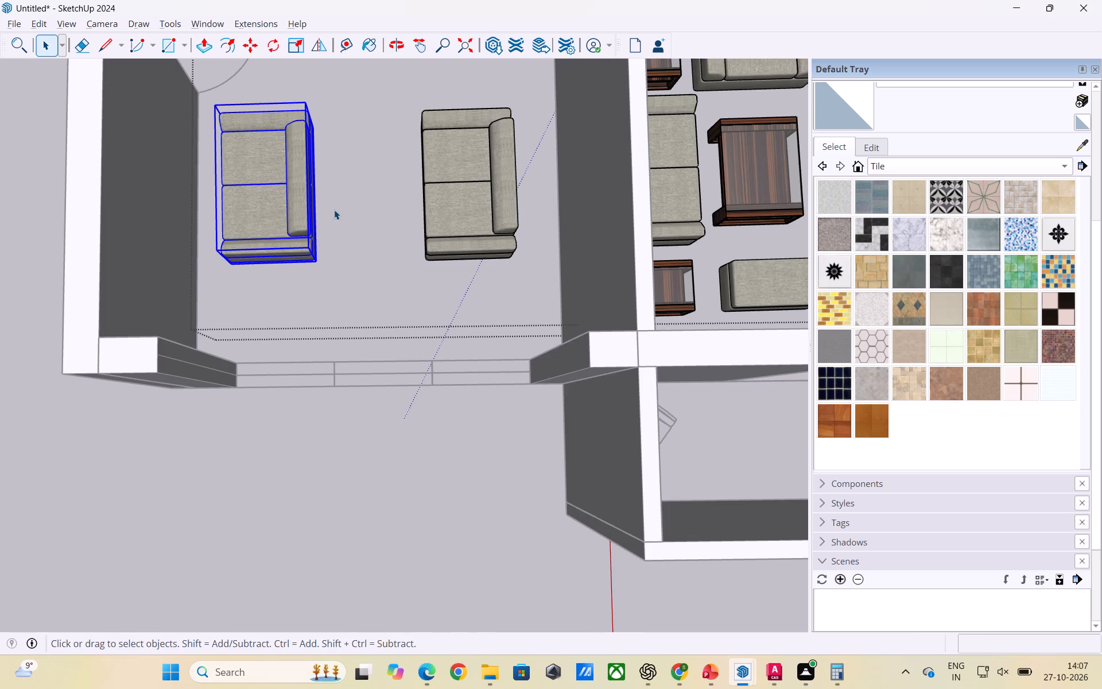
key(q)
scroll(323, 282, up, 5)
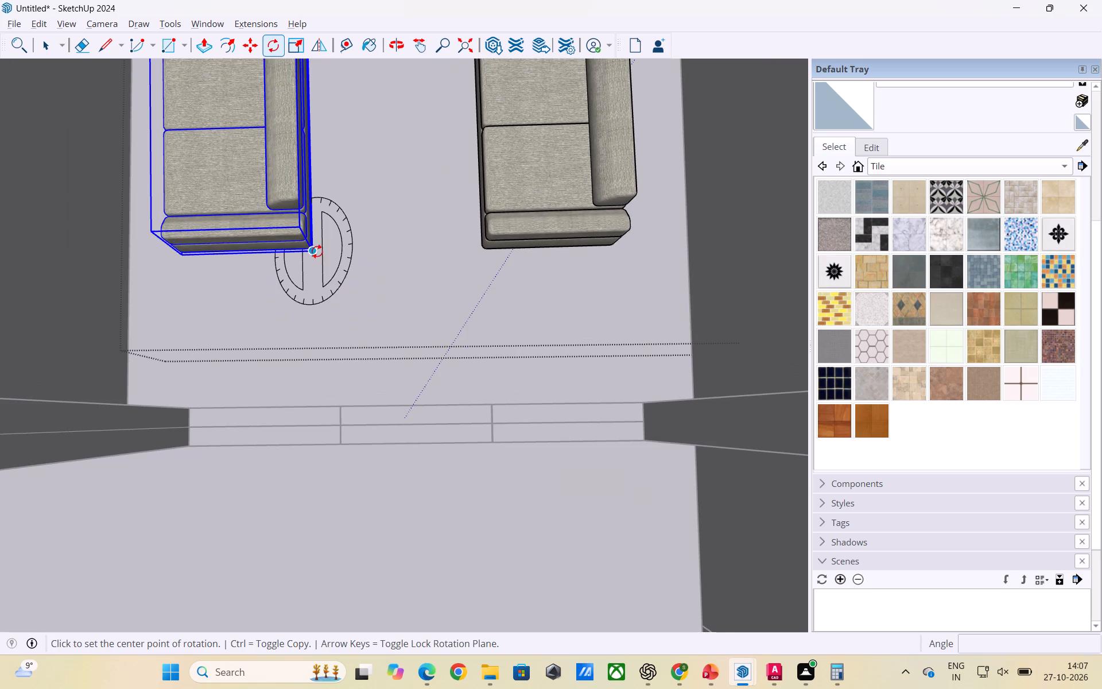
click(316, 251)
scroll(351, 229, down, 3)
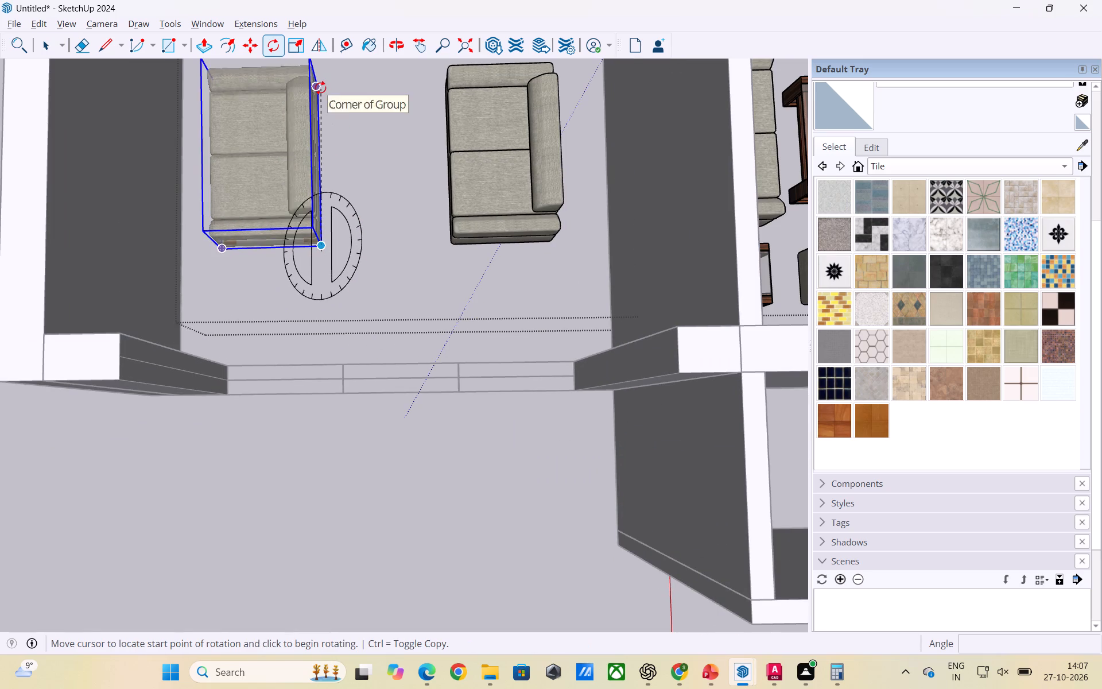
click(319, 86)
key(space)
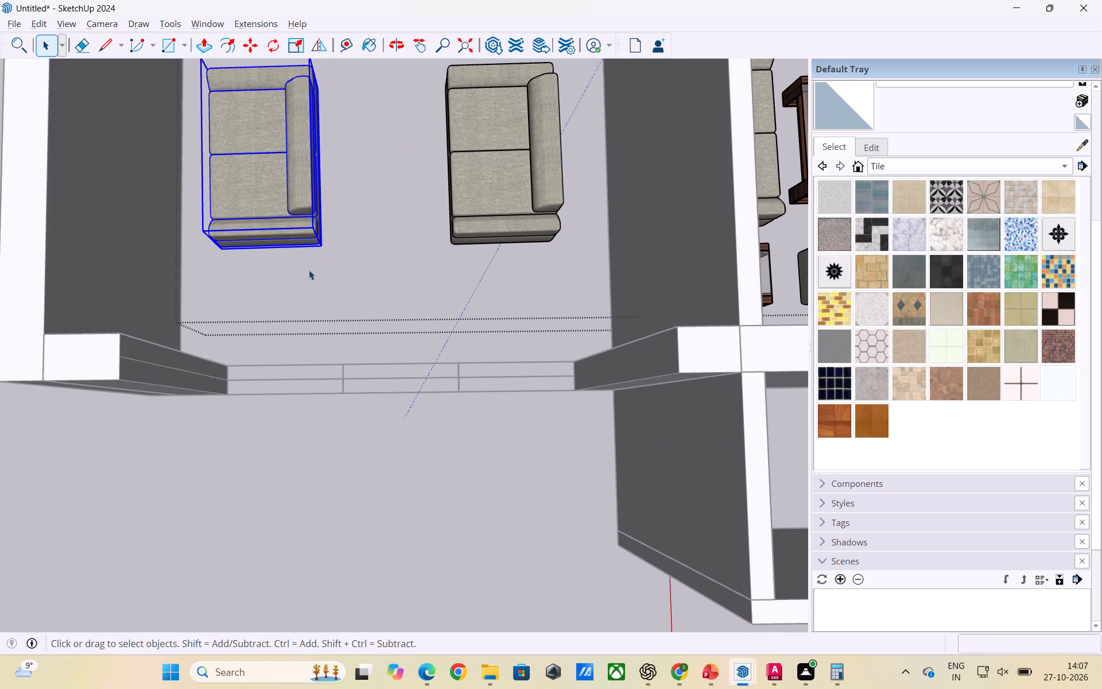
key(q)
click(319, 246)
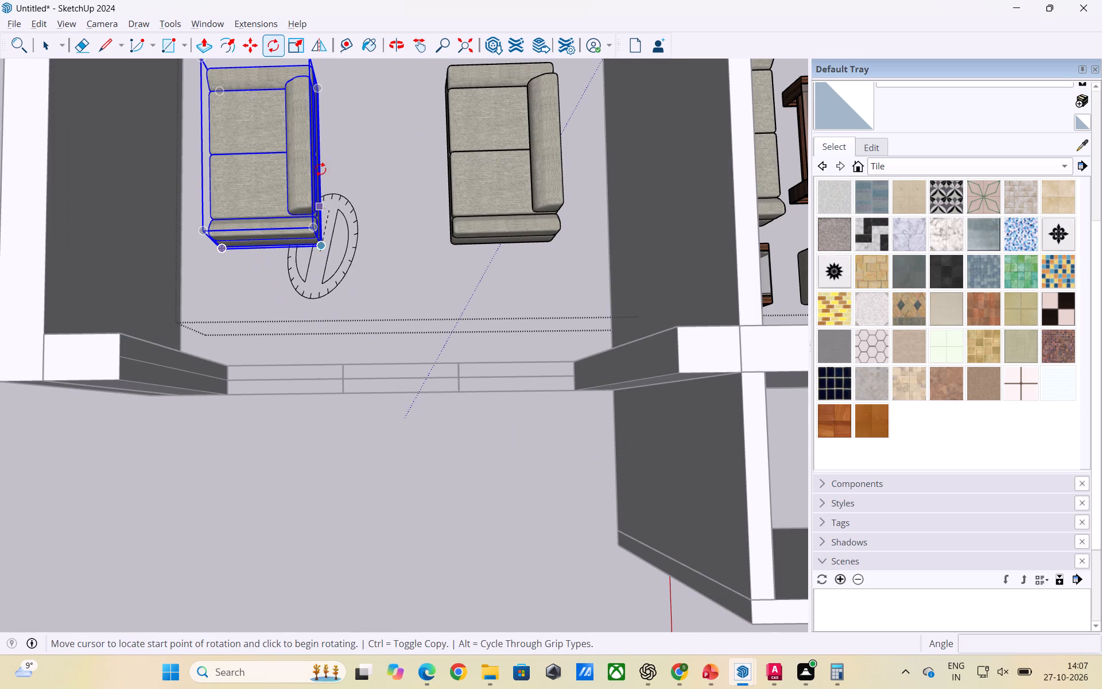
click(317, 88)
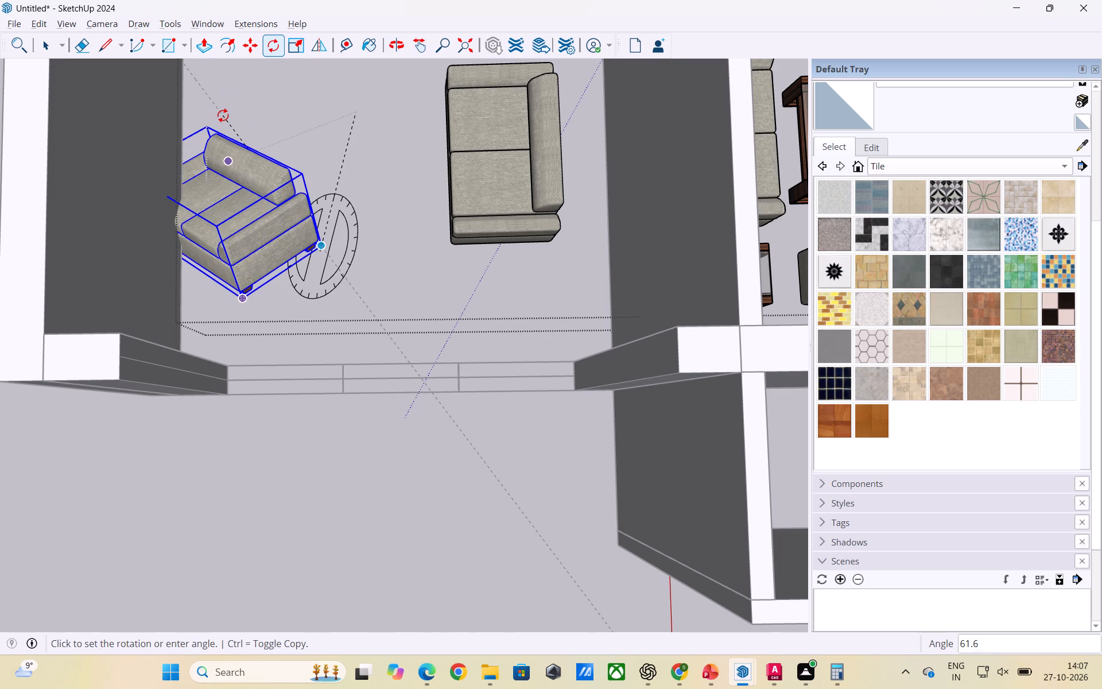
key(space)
Rotate the copied sofa half a turn in the floor plane about its bottom front corner near the window.
key(q)
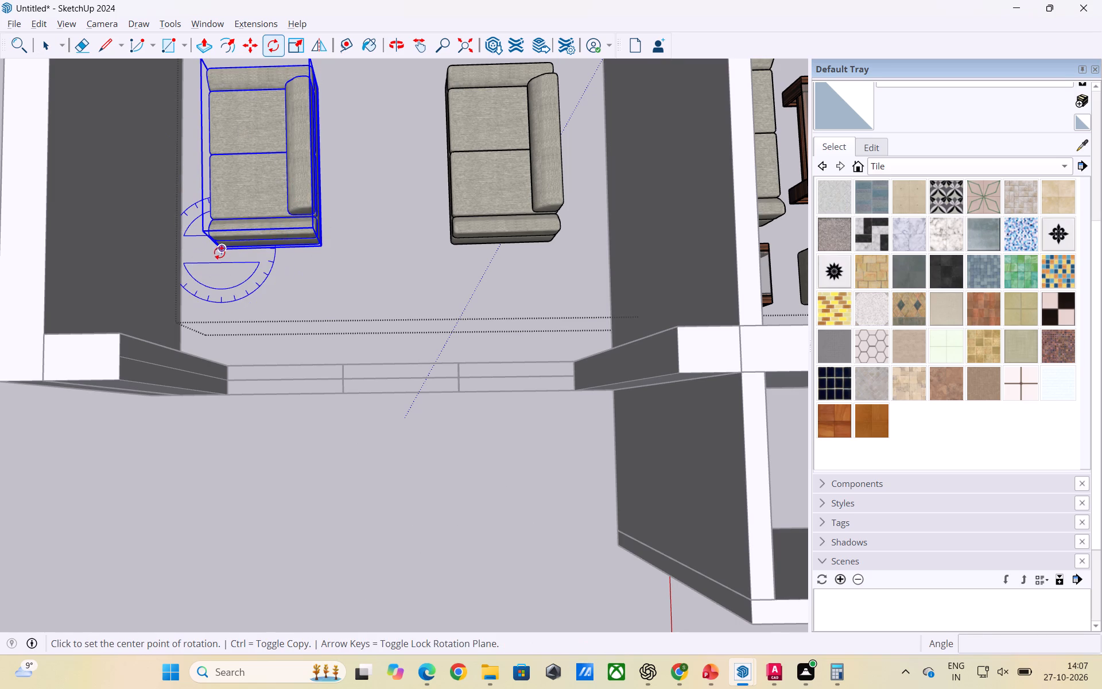
click(219, 251)
click(319, 245)
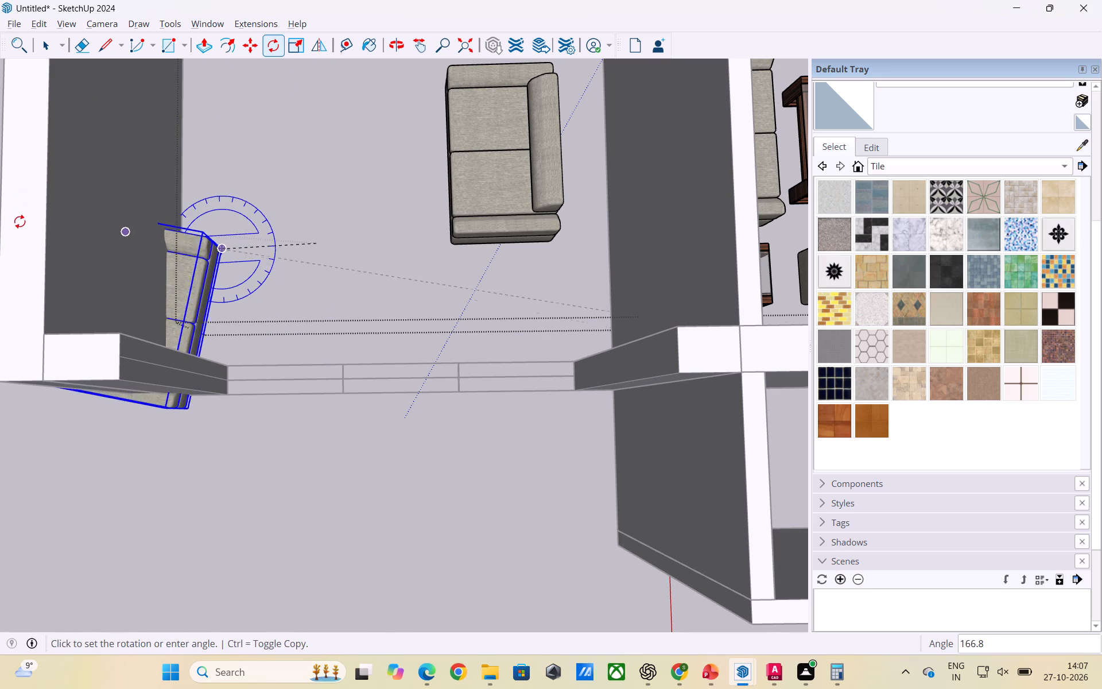
click(15, 251)
key(space)
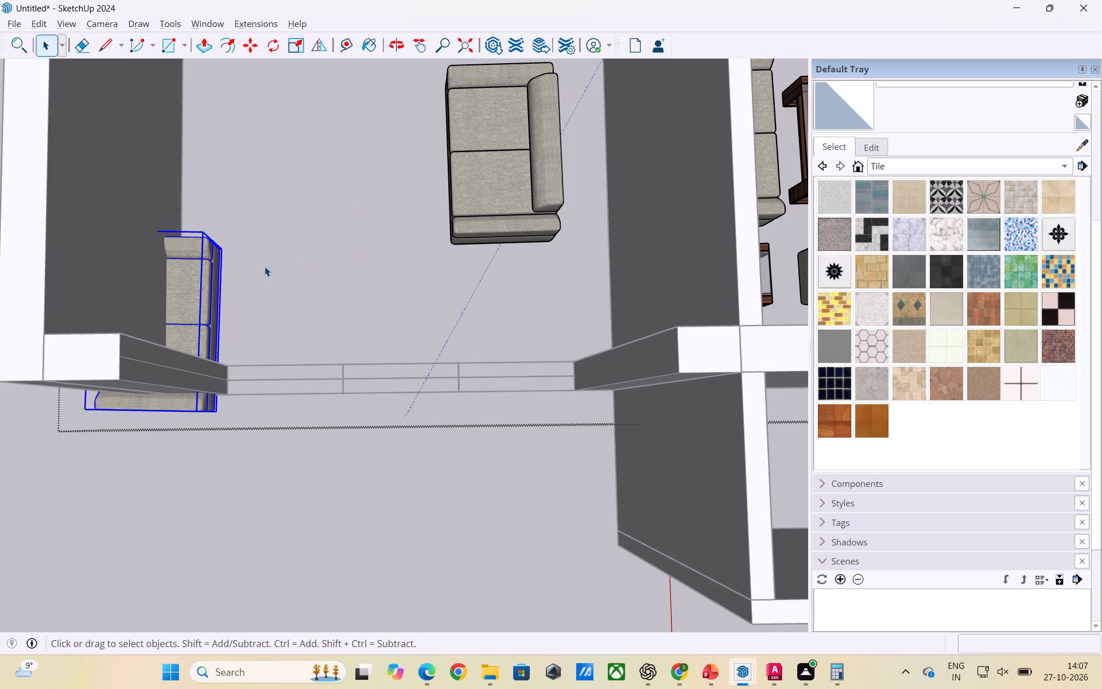
Move the rotated sofa back inside the small room, with its back along the outer wall opposite the first sofa.
key(m)
click(199, 282)
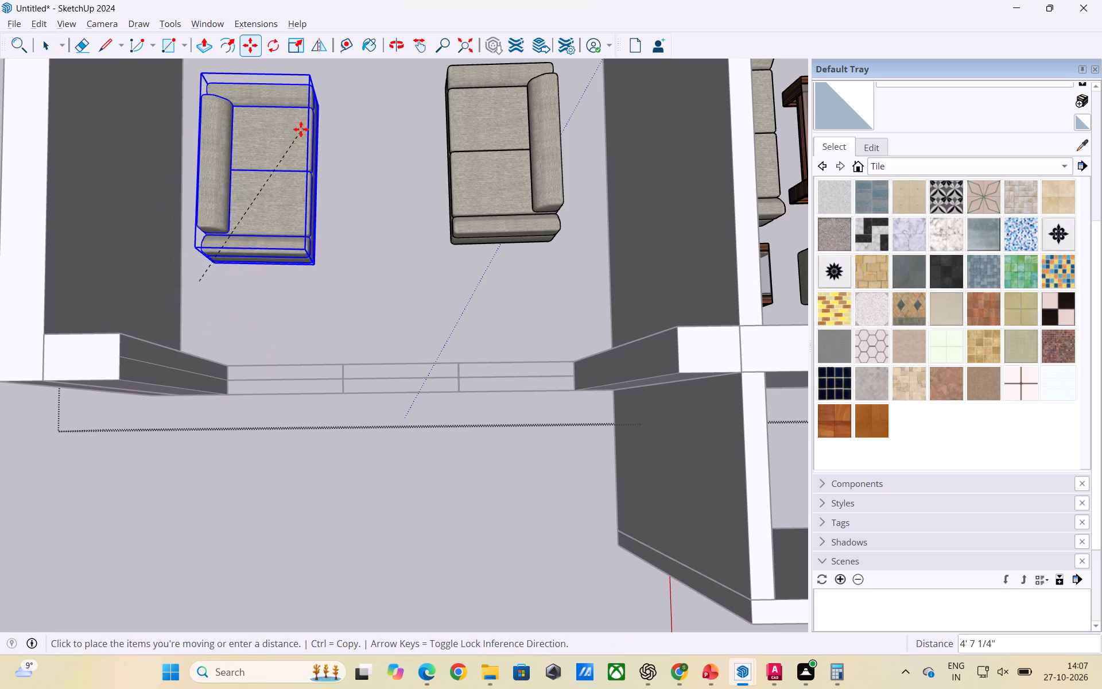
click(293, 121)
key(space)
click(377, 260)
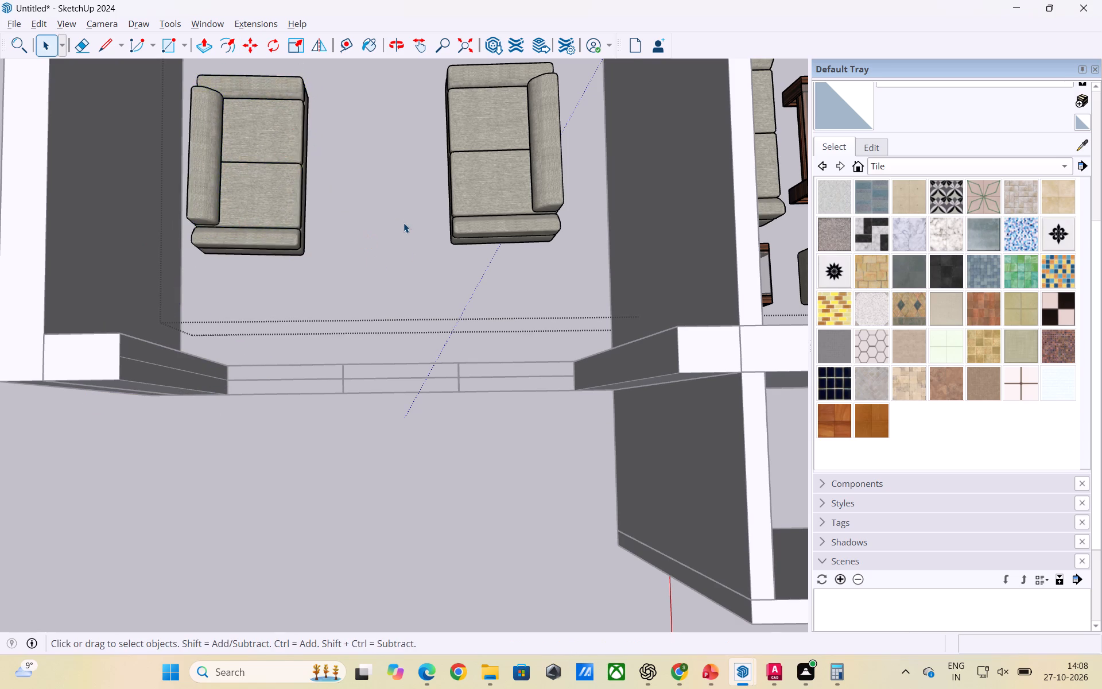
Move the rotated sofa about 2' 4 1/2" toward the window corner, nudge it closer to the outer wall, and leave the group.
scroll(403, 223, down, 3)
middle_drag(331, 252, 353, 177)
click(291, 203)
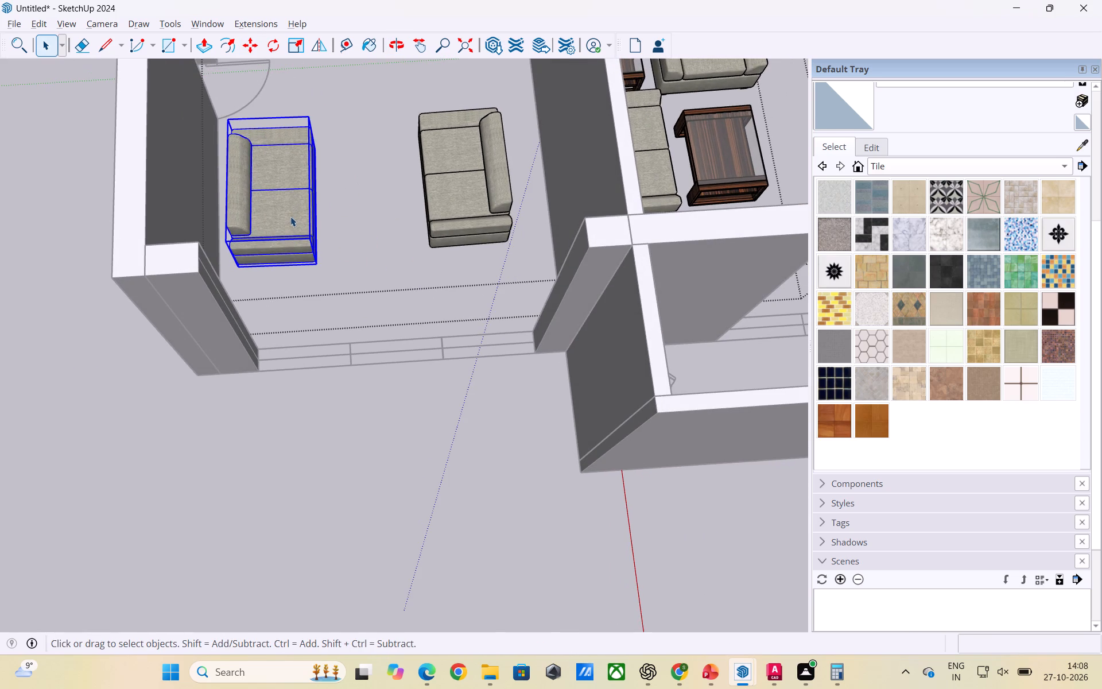
key(m)
click(265, 210)
click(240, 275)
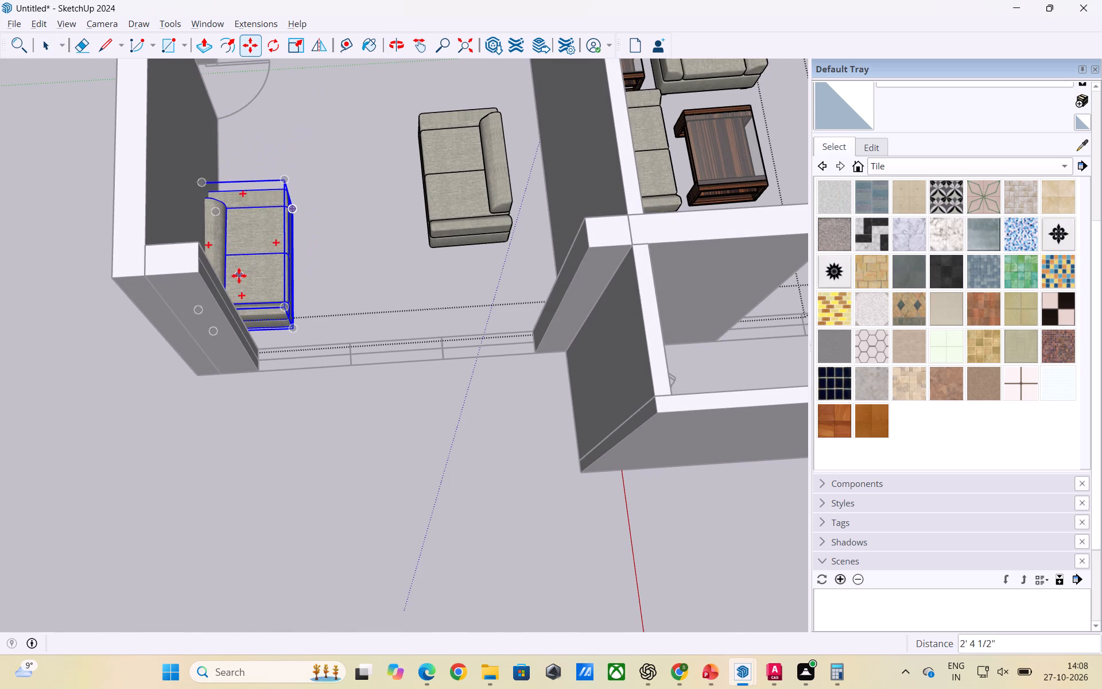
click(348, 263)
scroll(358, 287, down, 3)
click(334, 260)
key(space)
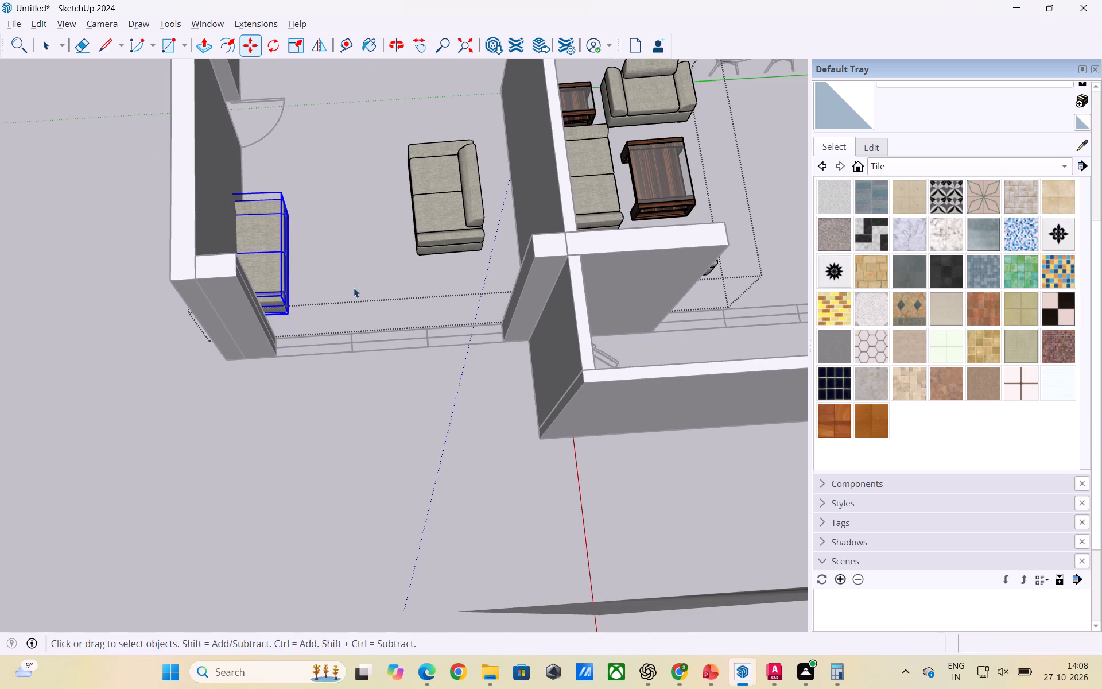
click(382, 356)
Reopen the furniture group and shift the corner sofa about 1' 4 9/16" off the outer wall, facing the other sofa.
scroll(319, 421, up, 2)
middle_drag(365, 407, 174, 400)
click(322, 208)
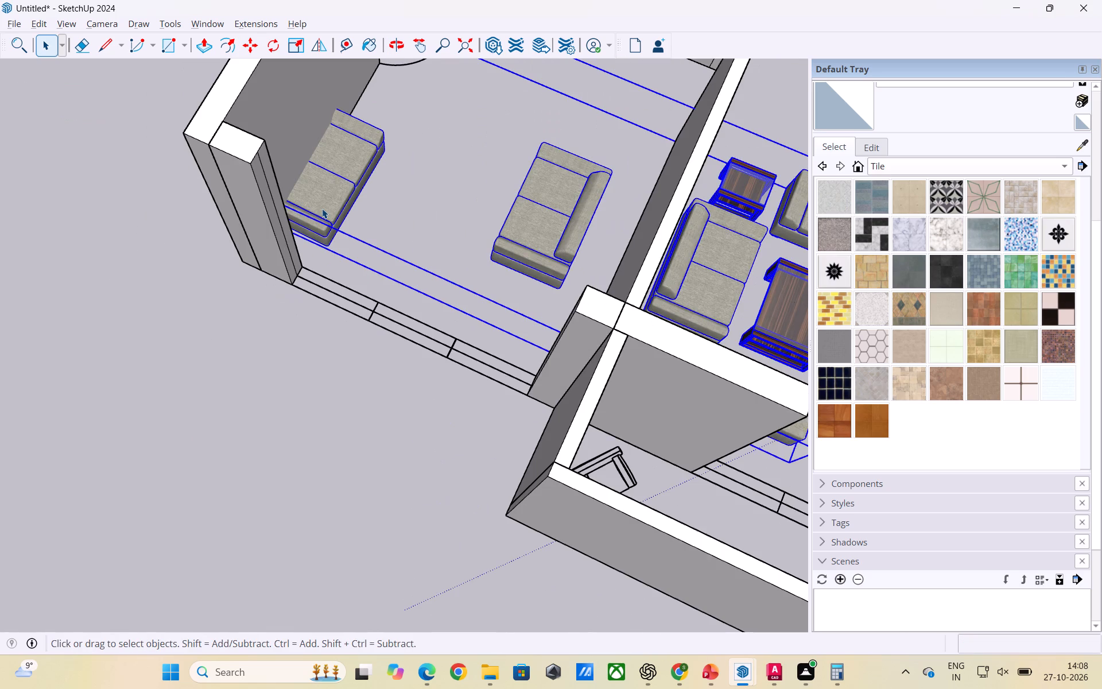
triple_click(321, 210)
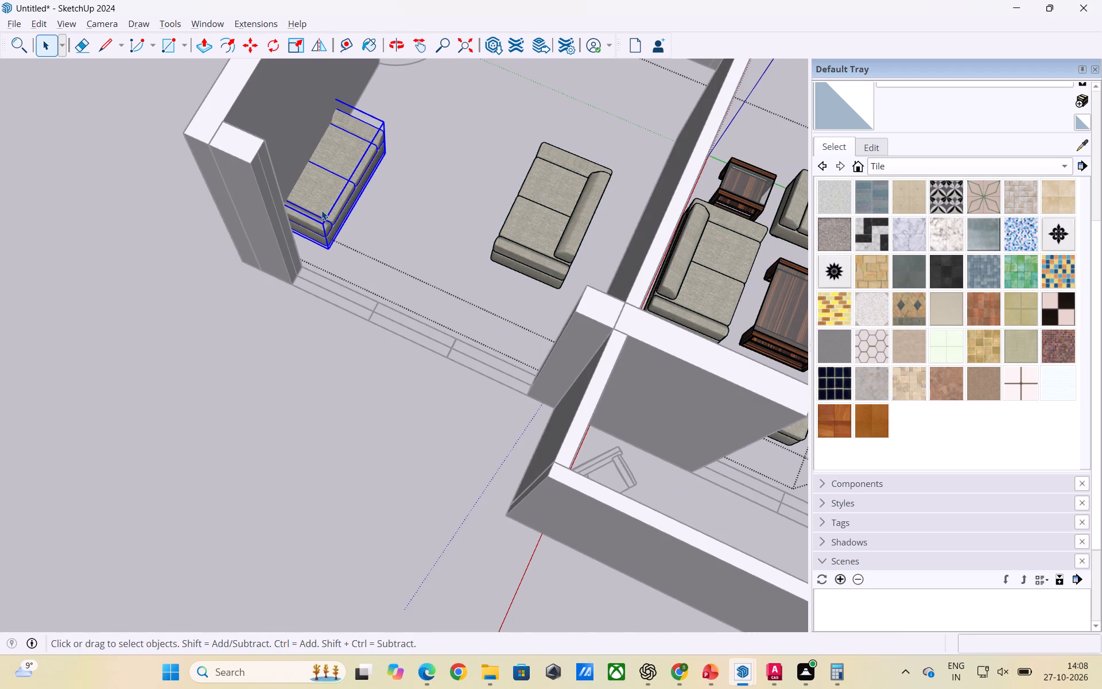
key(m)
click(324, 208)
click(360, 225)
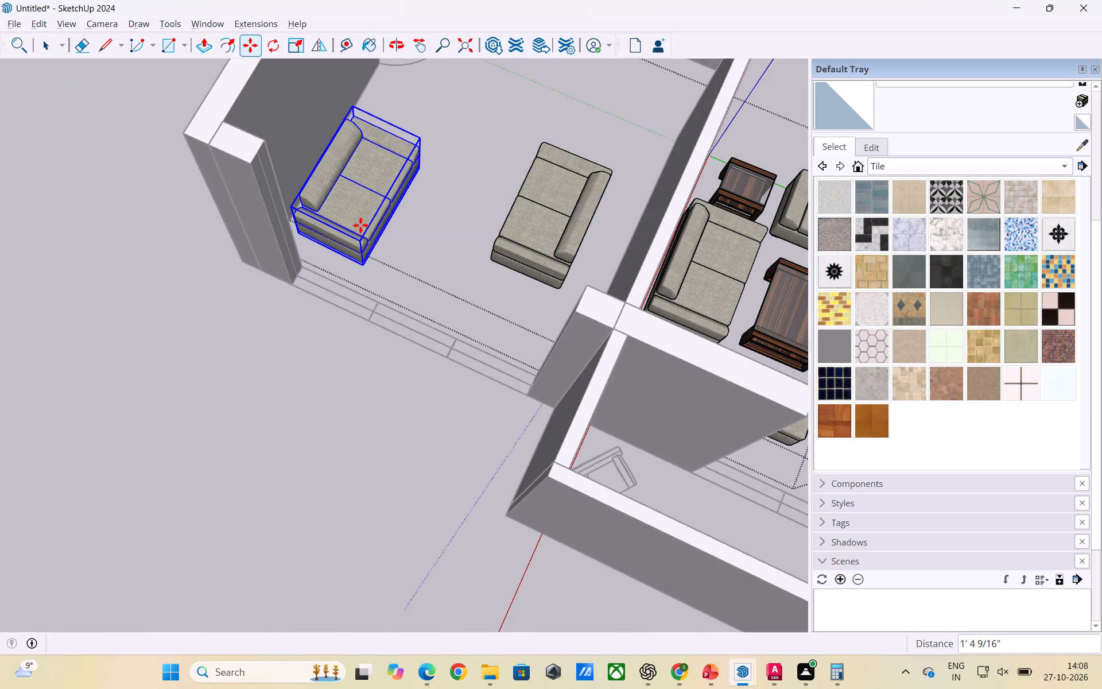
key(space)
click(289, 382)
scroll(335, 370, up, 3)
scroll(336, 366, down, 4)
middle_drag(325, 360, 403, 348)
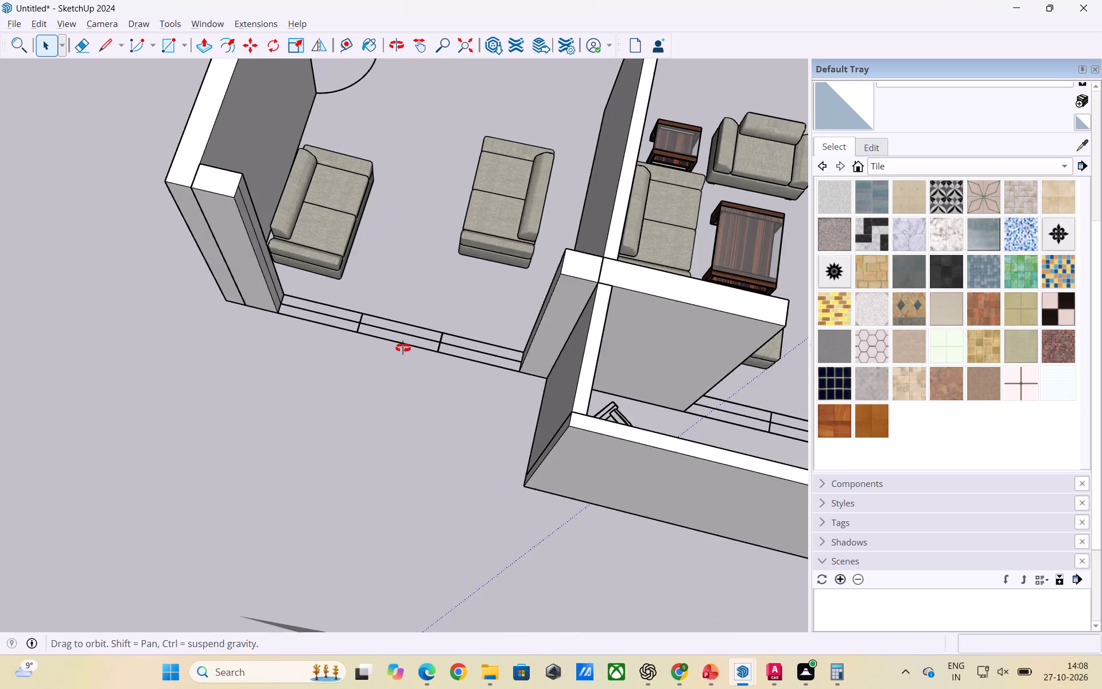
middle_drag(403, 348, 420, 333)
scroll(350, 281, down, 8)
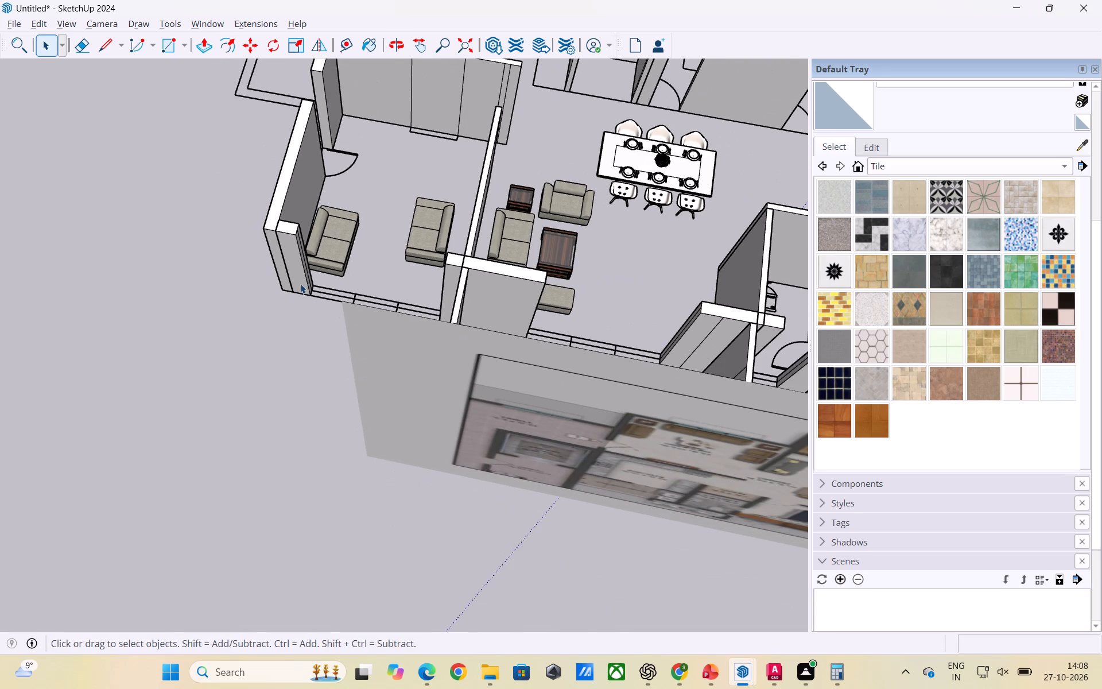
Examine the sofa placement in the small room and the furniture layout across the whole apartment from above.
scroll(311, 298, down, 2)
middle_drag(336, 294, 388, 377)
scroll(409, 329, up, 1)
middle_drag(410, 327, 405, 327)
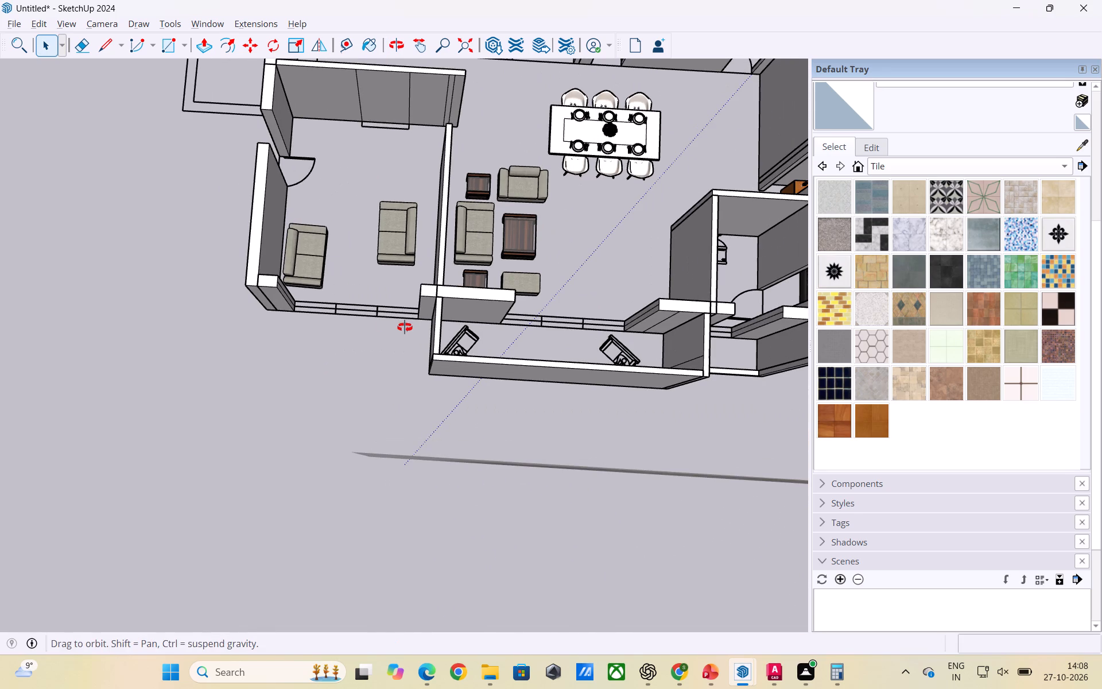
middle_drag(405, 327, 378, 323)
scroll(366, 311, down, 5)
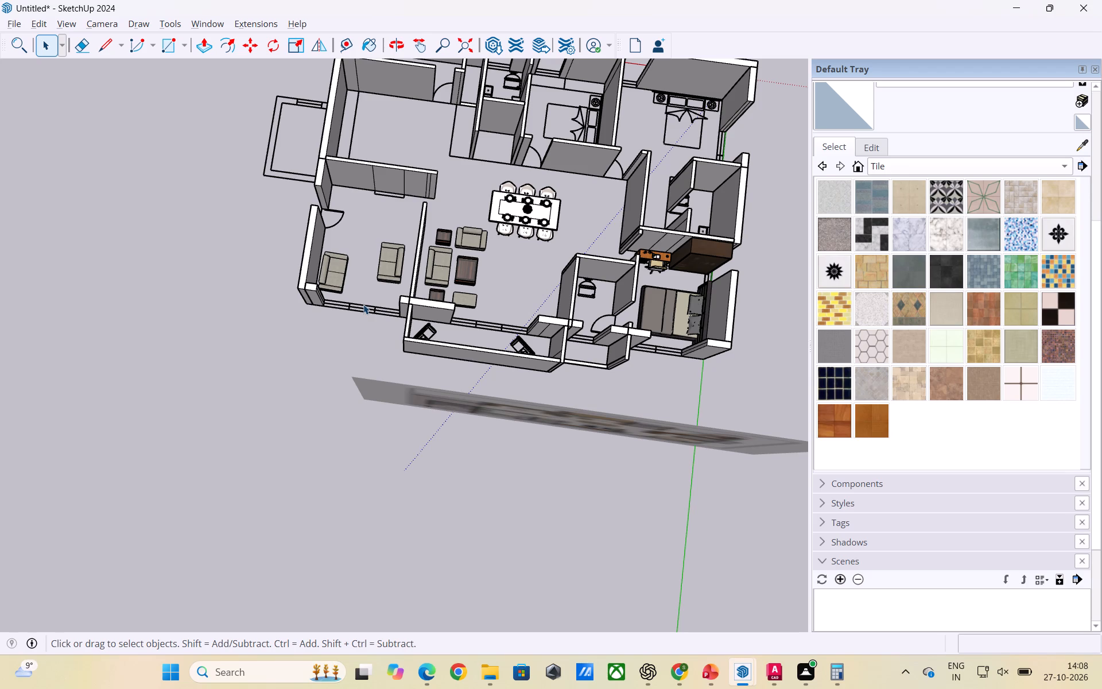
scroll(119, 326, down, 4)
middle_drag(126, 357, 259, 351)
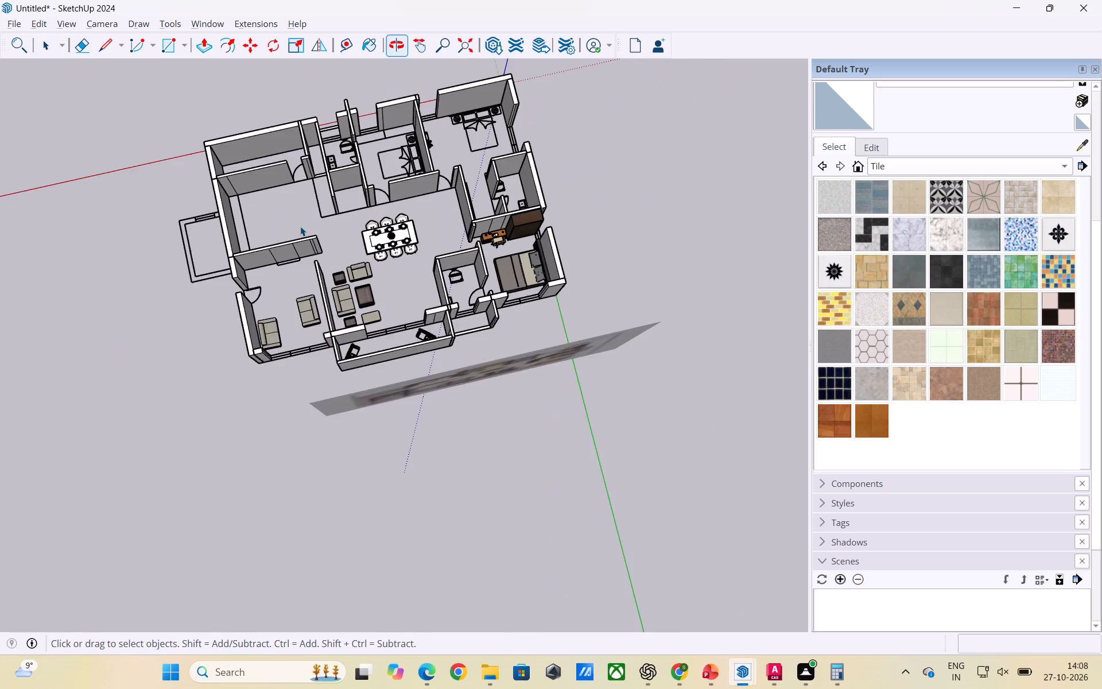
scroll(386, 190, up, 2)
scroll(530, 315, down, 3)
middle_drag(540, 389, 432, 385)
scroll(540, 389, down, 1)
scroll(529, 269, up, 2)
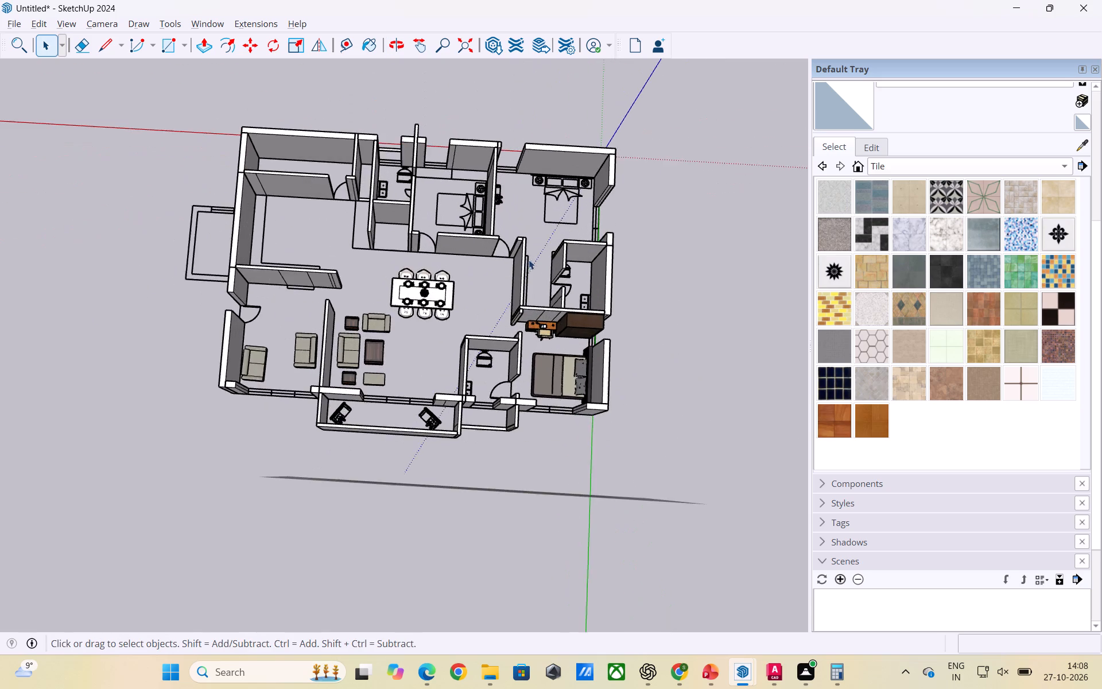
Delete the 2D double-bed symbol from the corner bedroom beside the attached bathroom.
scroll(529, 260, up, 4)
middle_drag(359, 300, 376, 315)
scroll(543, 225, up, 2)
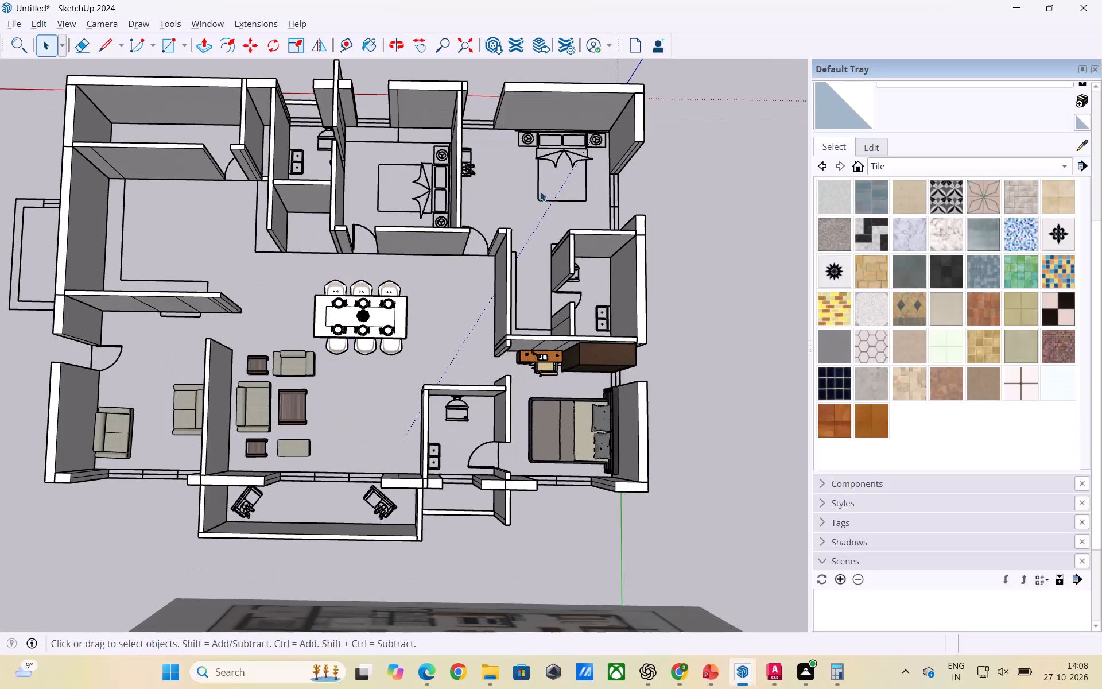
scroll(572, 72, up, 3)
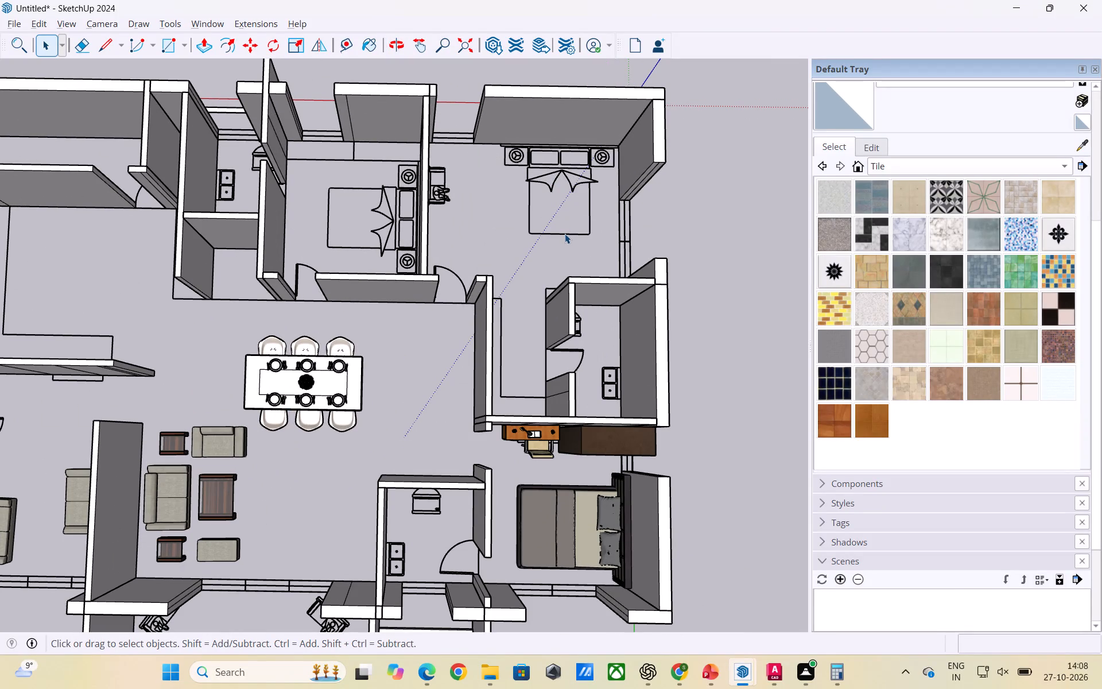
click(565, 234)
key(Delete)
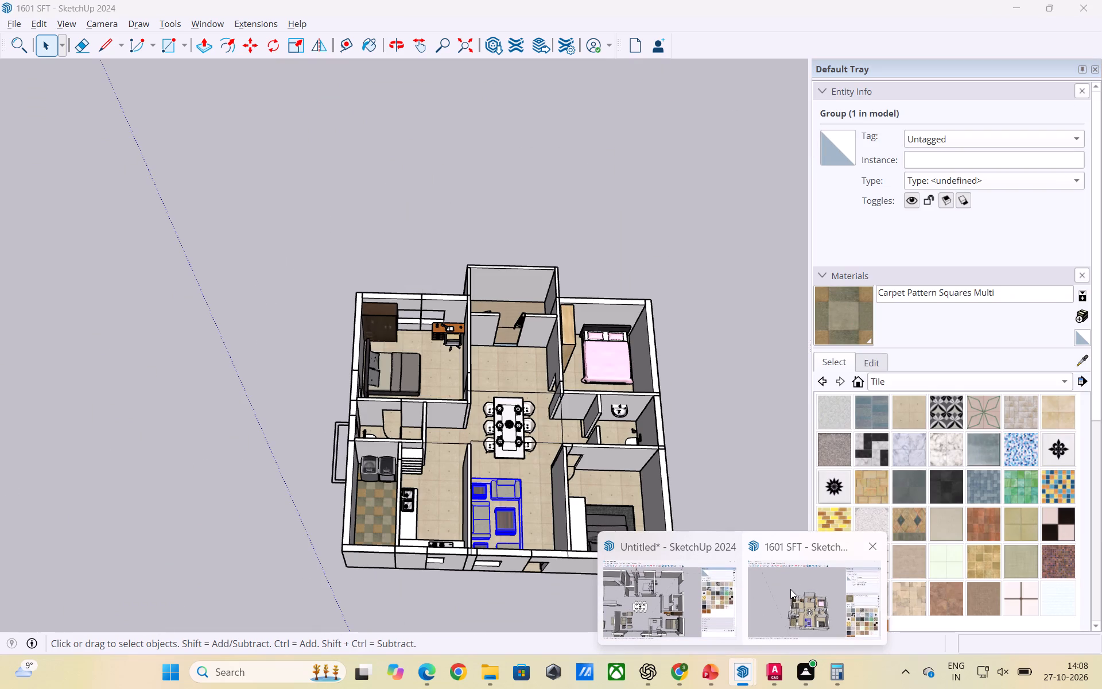
Copy the pink double bed from the 1601 SFT model and paste it into the Untitled model's corner bedroom.
click(790, 589)
click(610, 382)
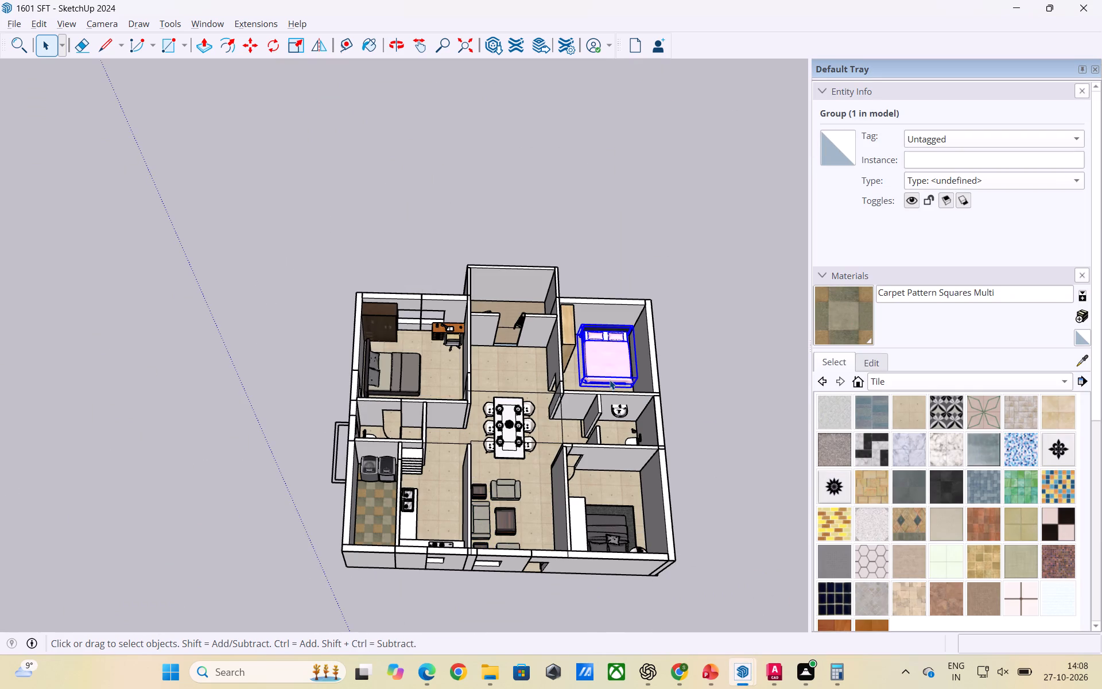
key(ctrl+c)
key(alt+Tab)
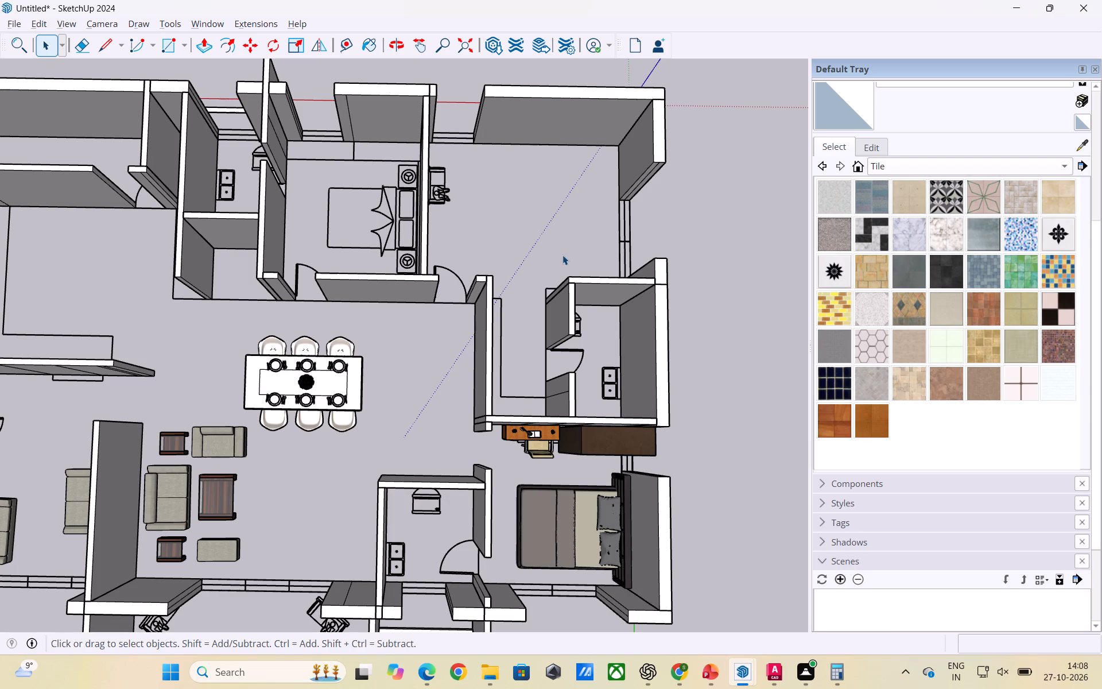
key(ctrl+v)
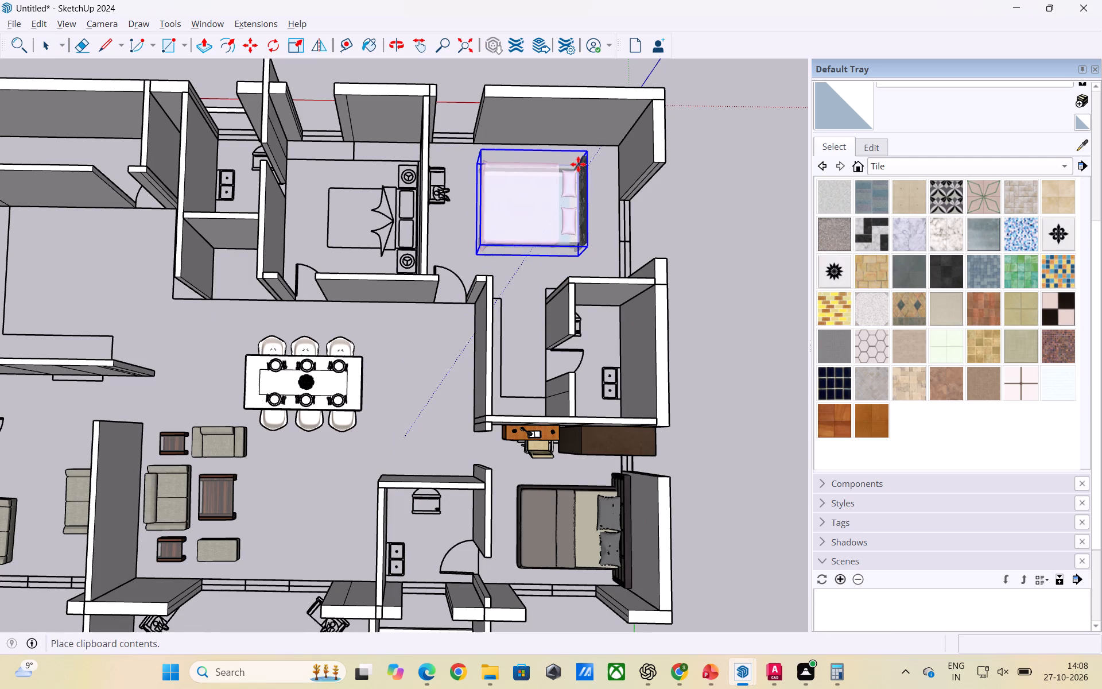
click(578, 164)
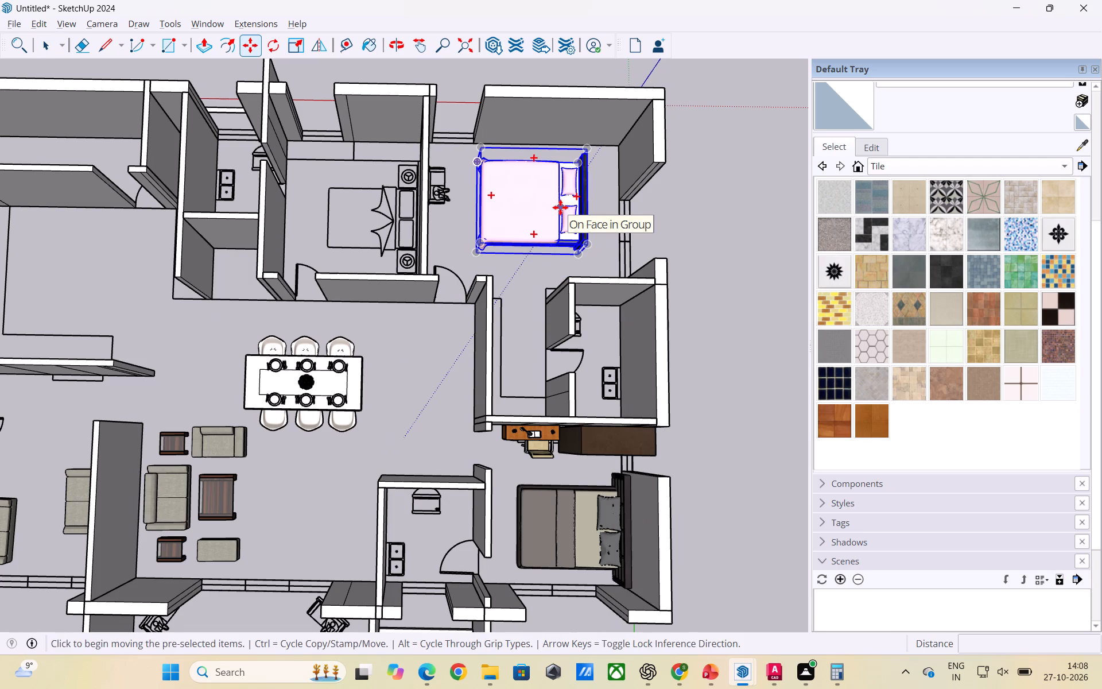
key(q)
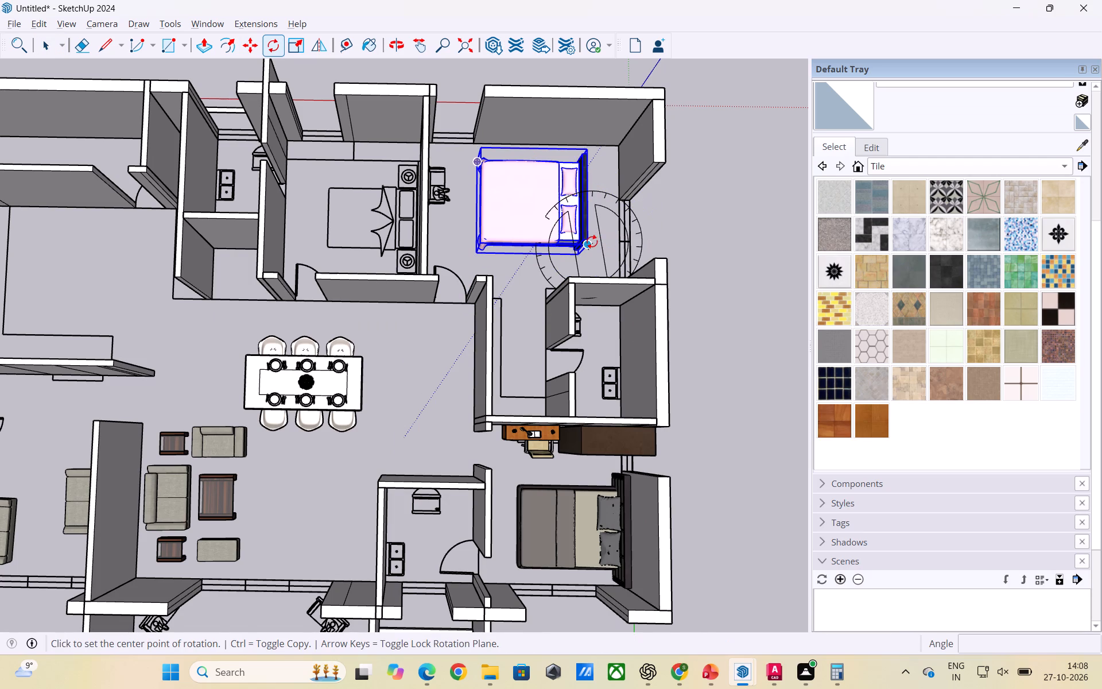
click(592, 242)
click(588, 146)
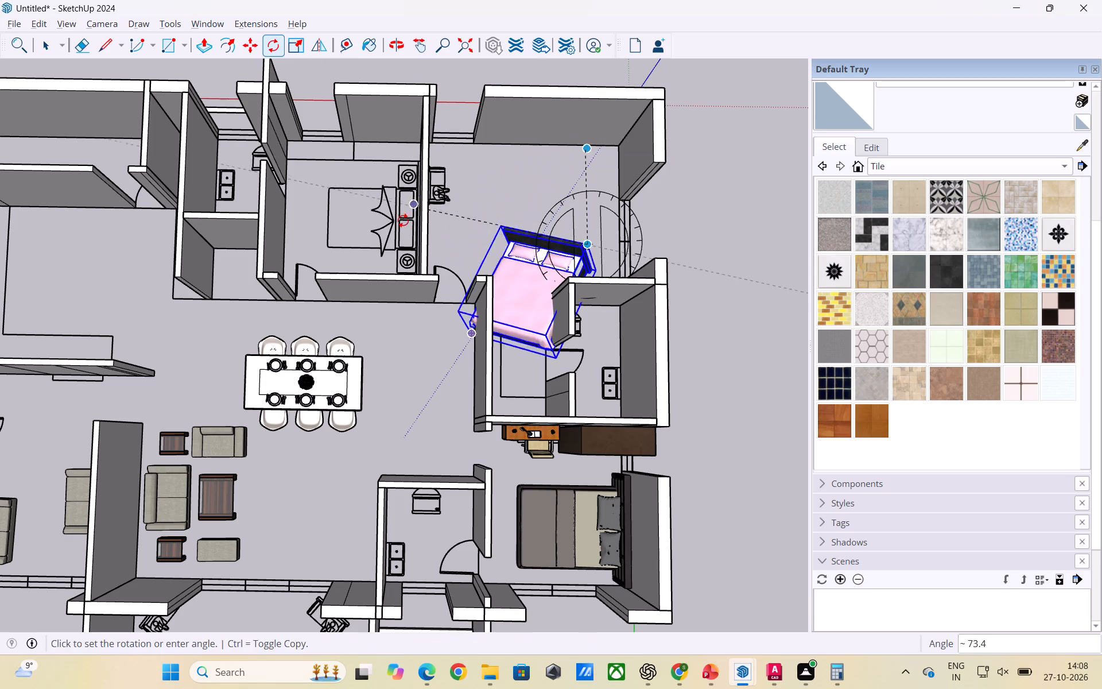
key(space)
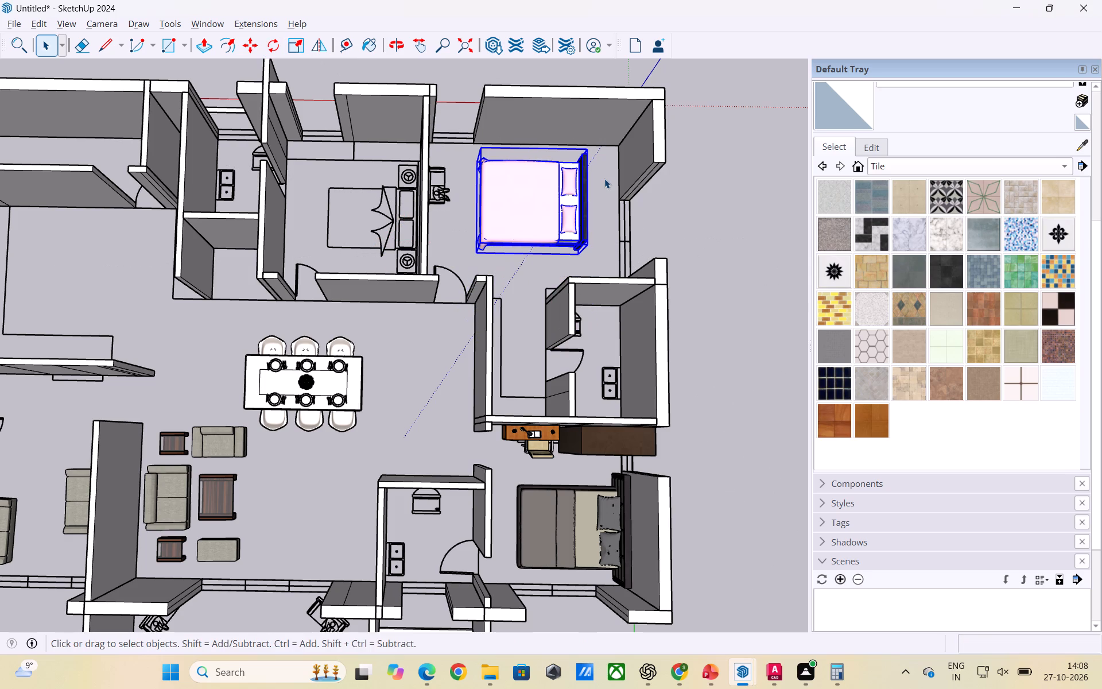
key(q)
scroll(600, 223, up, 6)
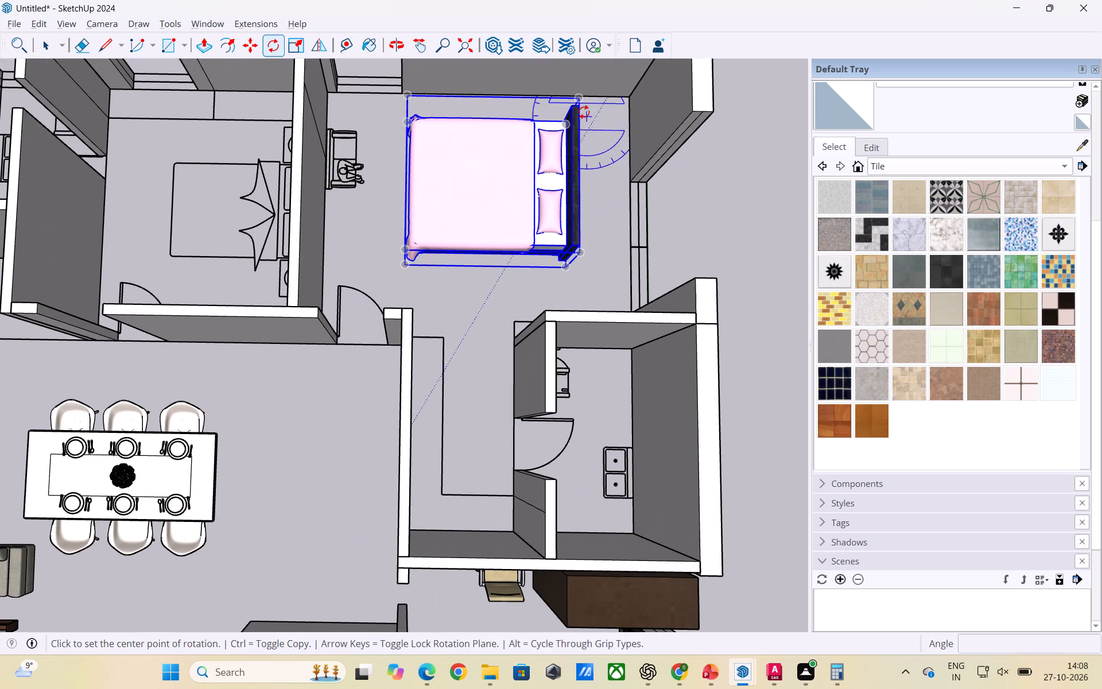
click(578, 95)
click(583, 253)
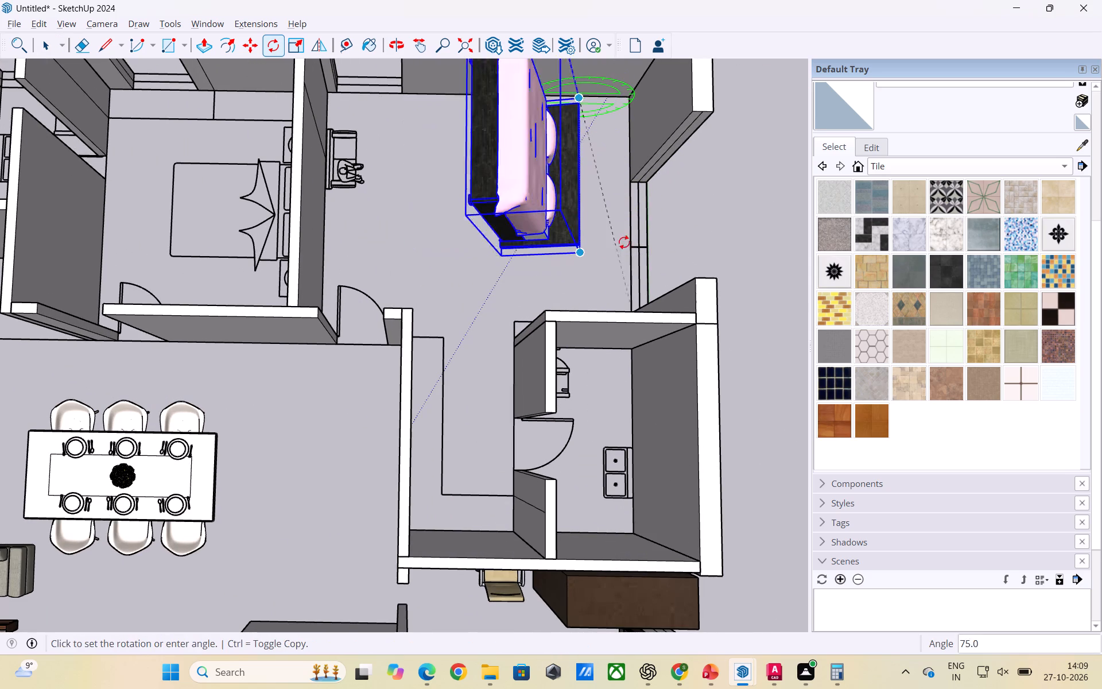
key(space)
Rotate the pink bed 90 degrees in the floor plane about its foot-end corner, turning the headboard toward the outer wall.
key(q)
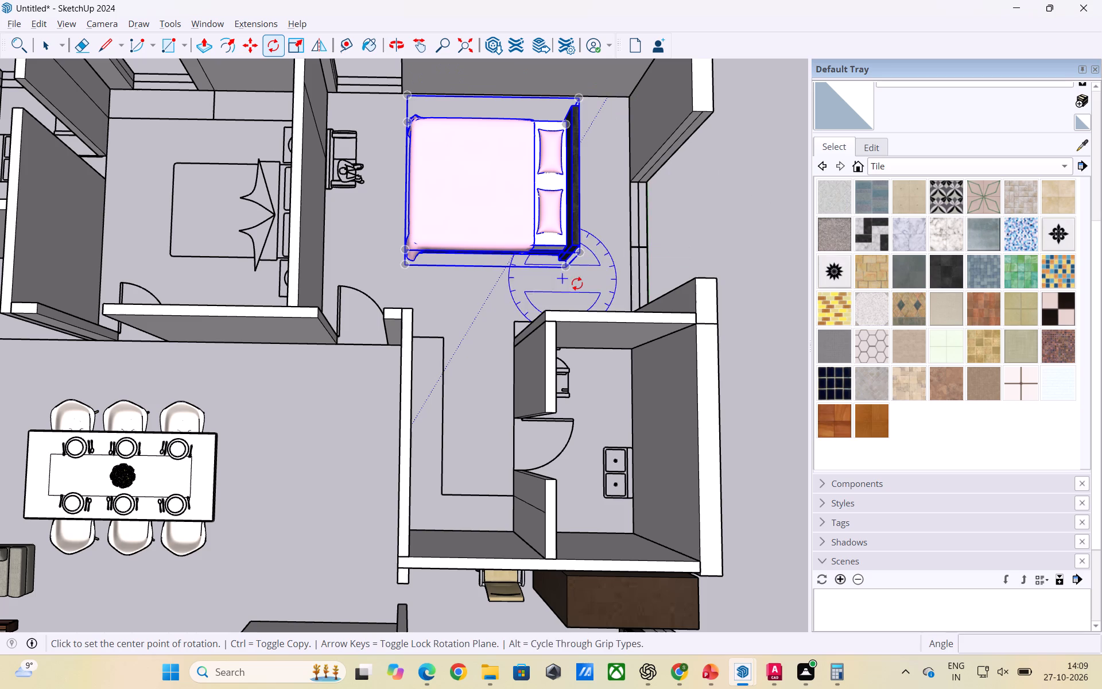
click(404, 265)
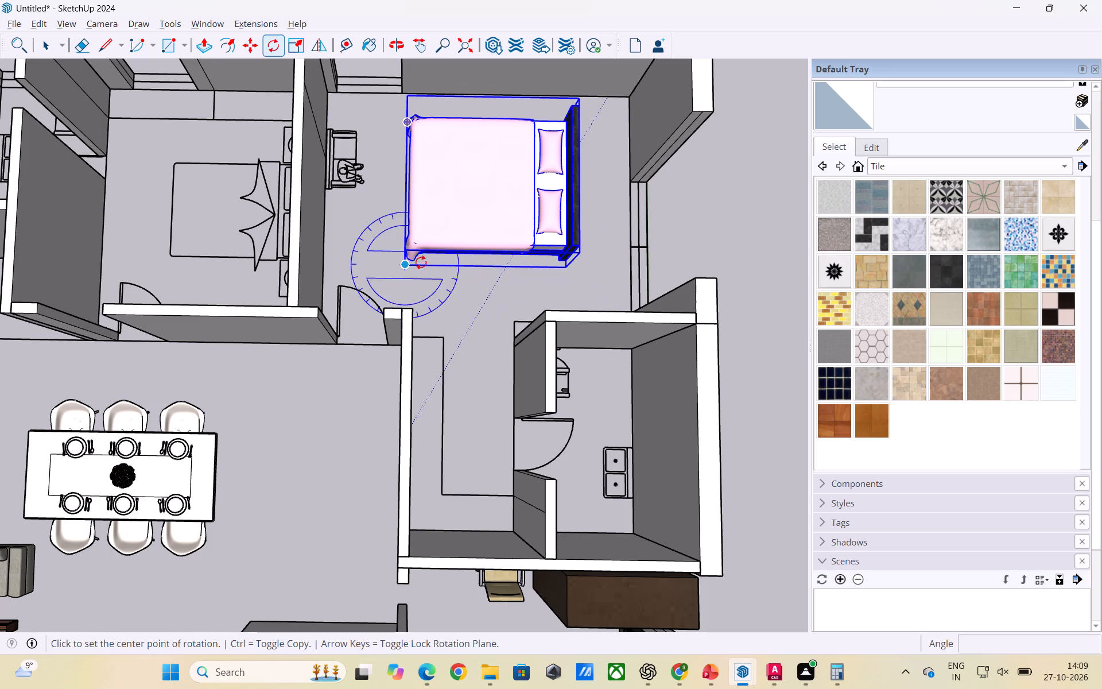
click(568, 264)
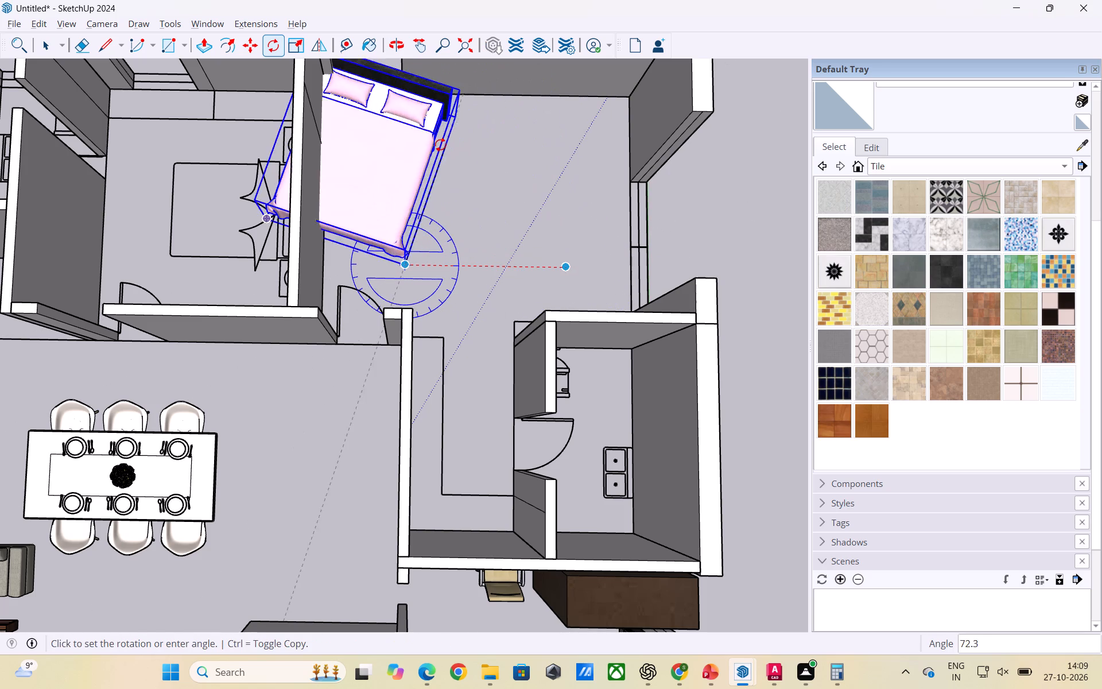
click(401, 150)
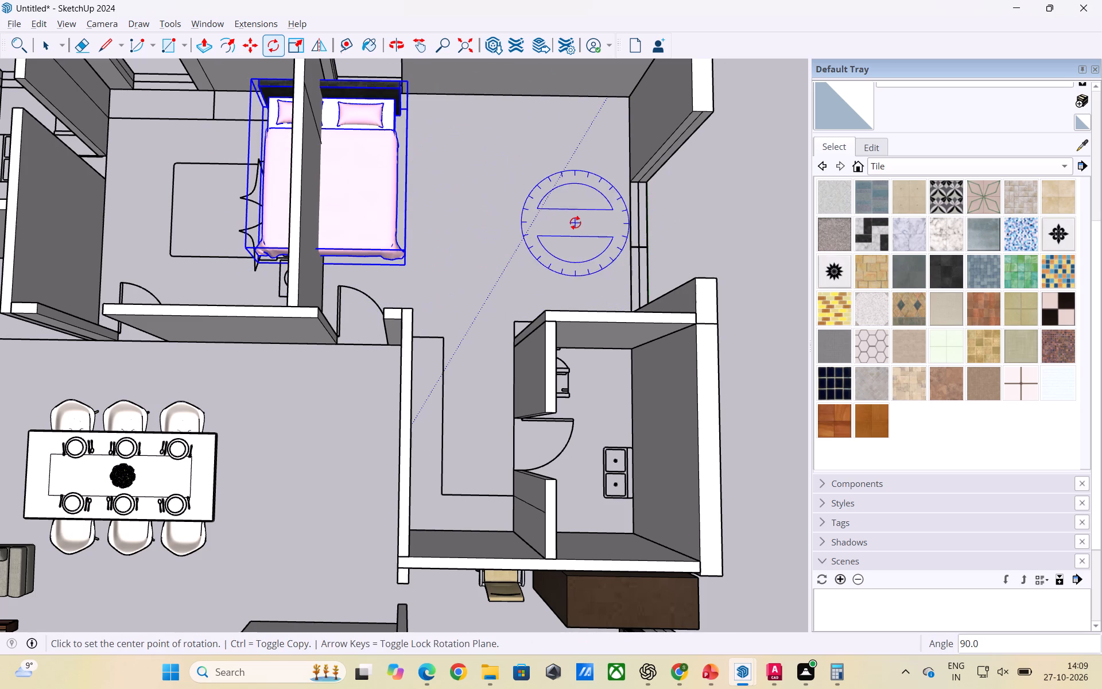
Move the rotated bed about 8' 8" along the red axis back into the corner bedroom, beside the window wall.
key(m)
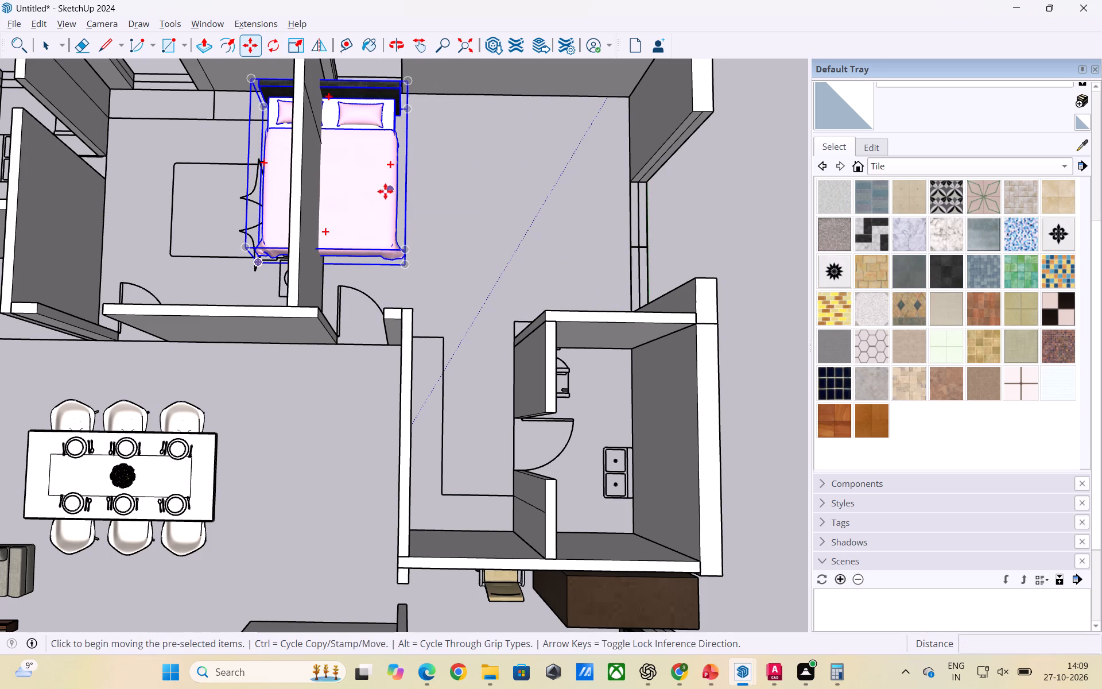
click(368, 192)
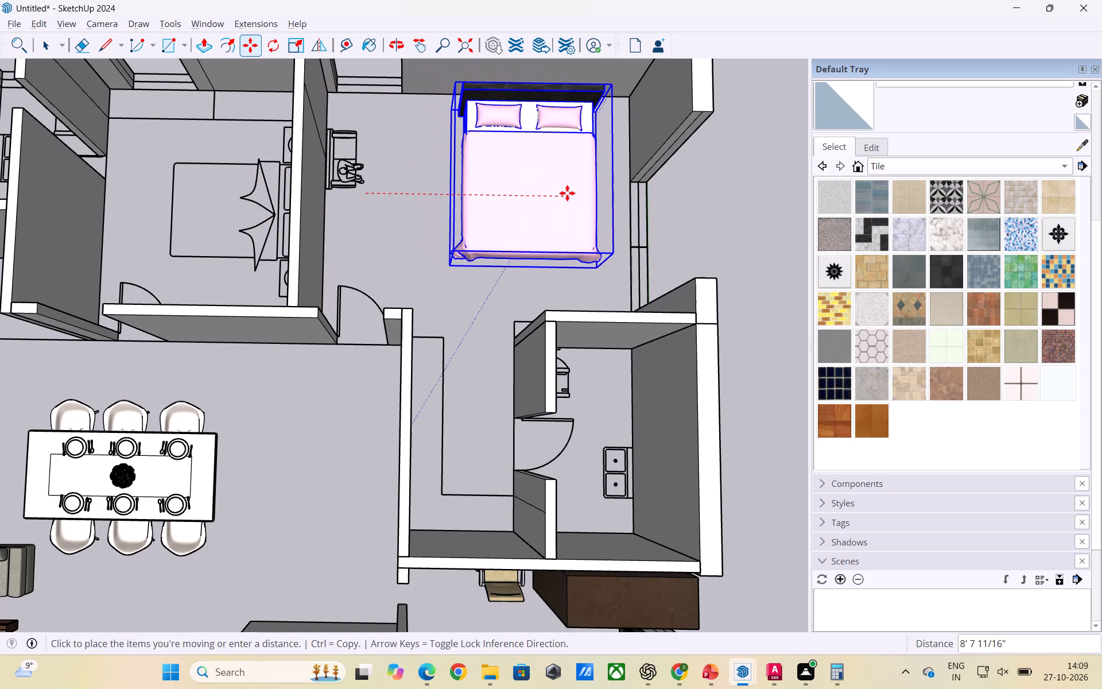
click(567, 193)
key(space)
click(713, 215)
Delete the 2D chair symbol beside the partition wall in the pink-bed bedroom, including its leftover fragments.
scroll(639, 195, down, 3)
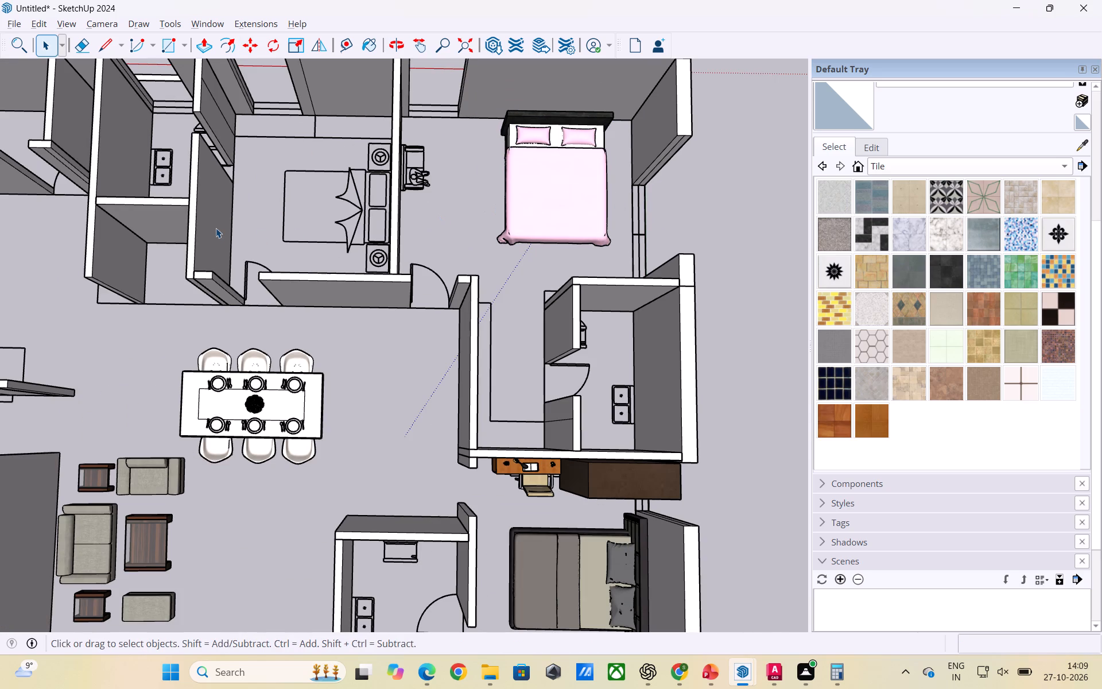
scroll(216, 228, down, 4)
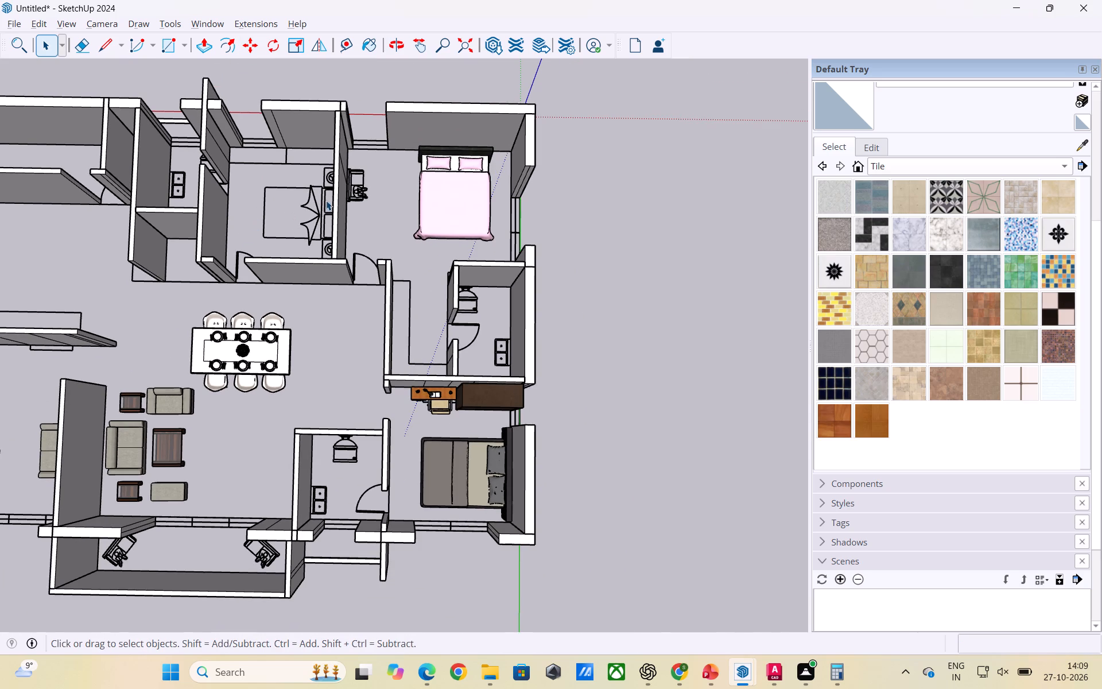
click(359, 193)
triple_click(360, 198)
key(Delete)
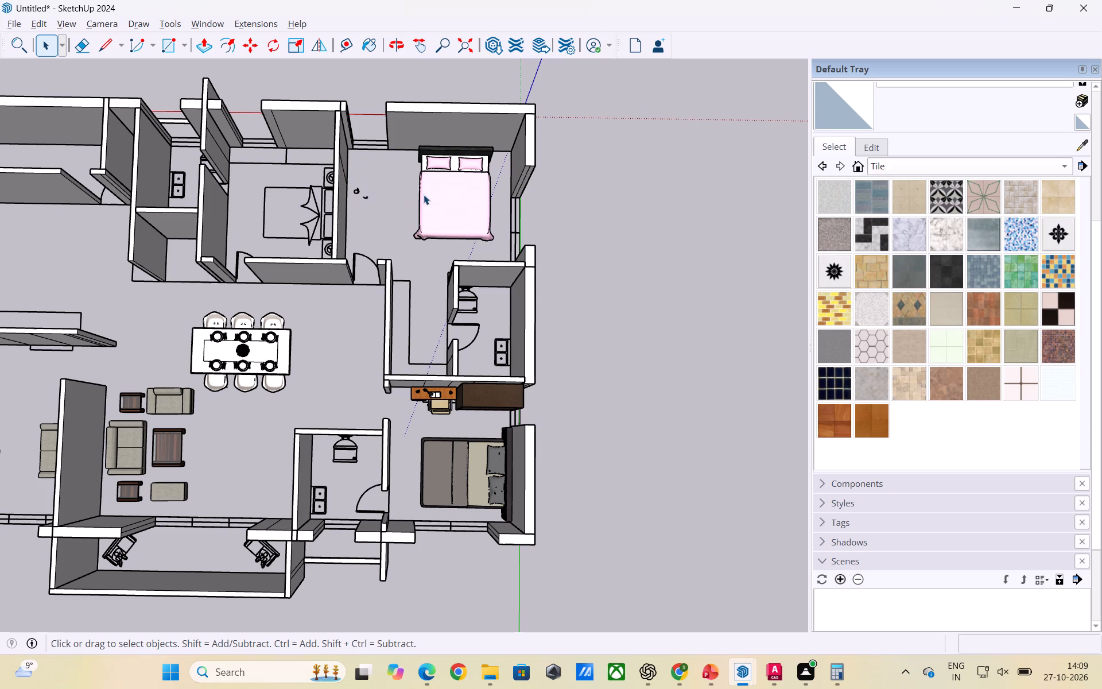
drag(372, 204, 353, 184)
key(Delete)
Inside the furniture group, copy the small room's outer-wall sofa to the pink-bed bedroom's partition wall, facing the bed, and leave the group.
scroll(310, 369, down, 3)
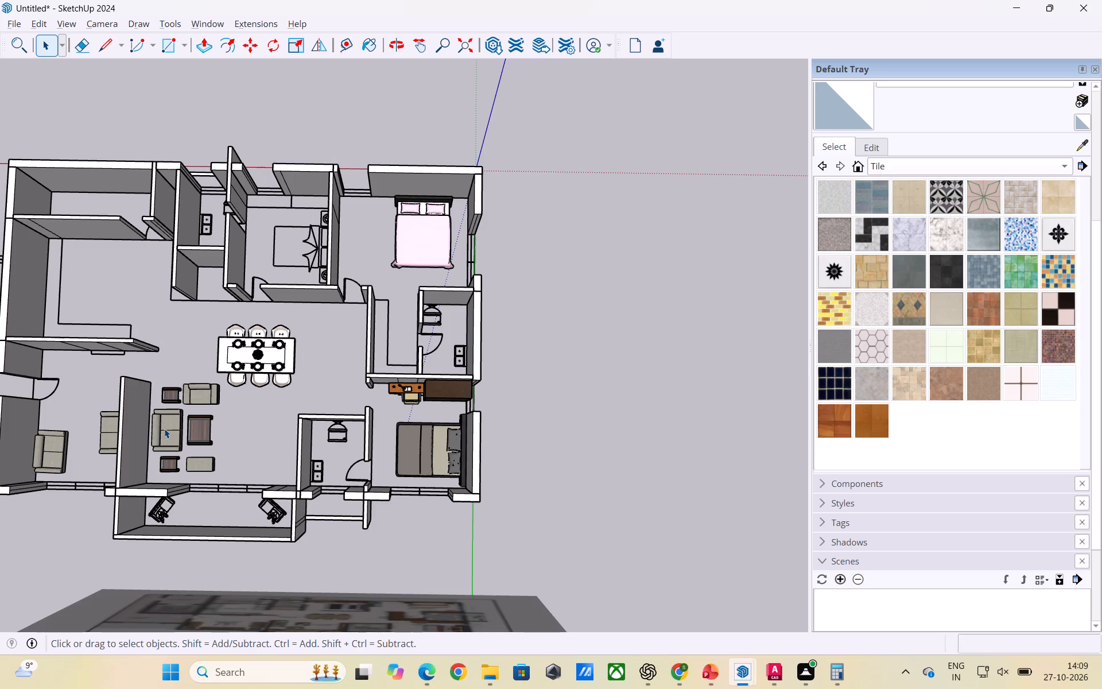
click(56, 459)
triple_click(56, 459)
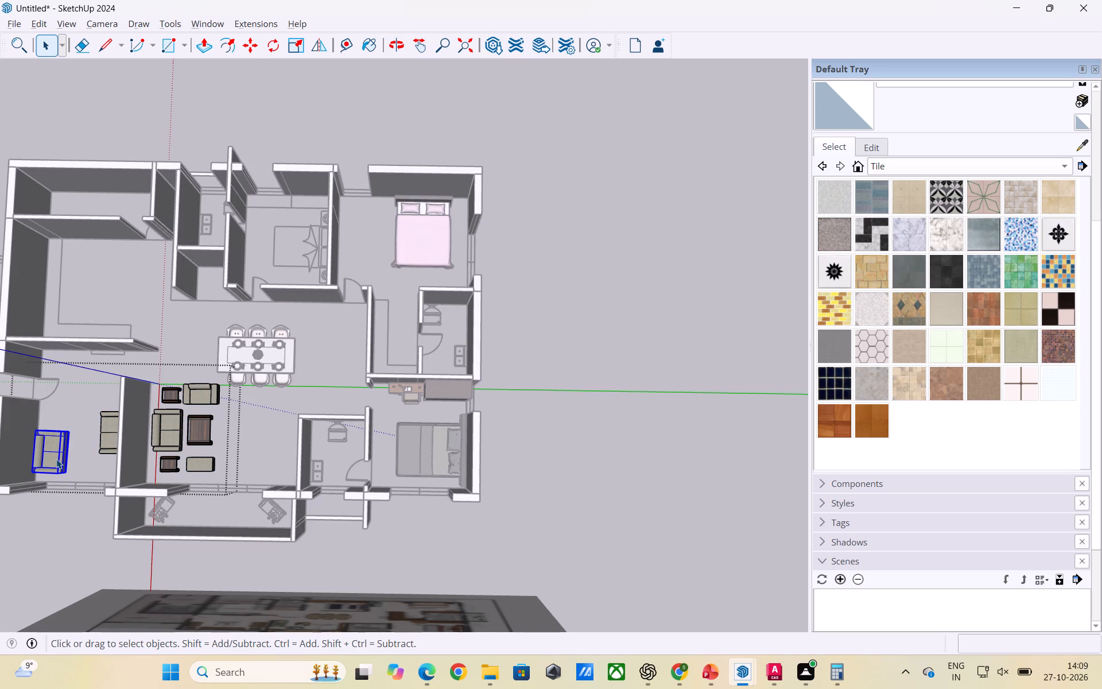
key(m)
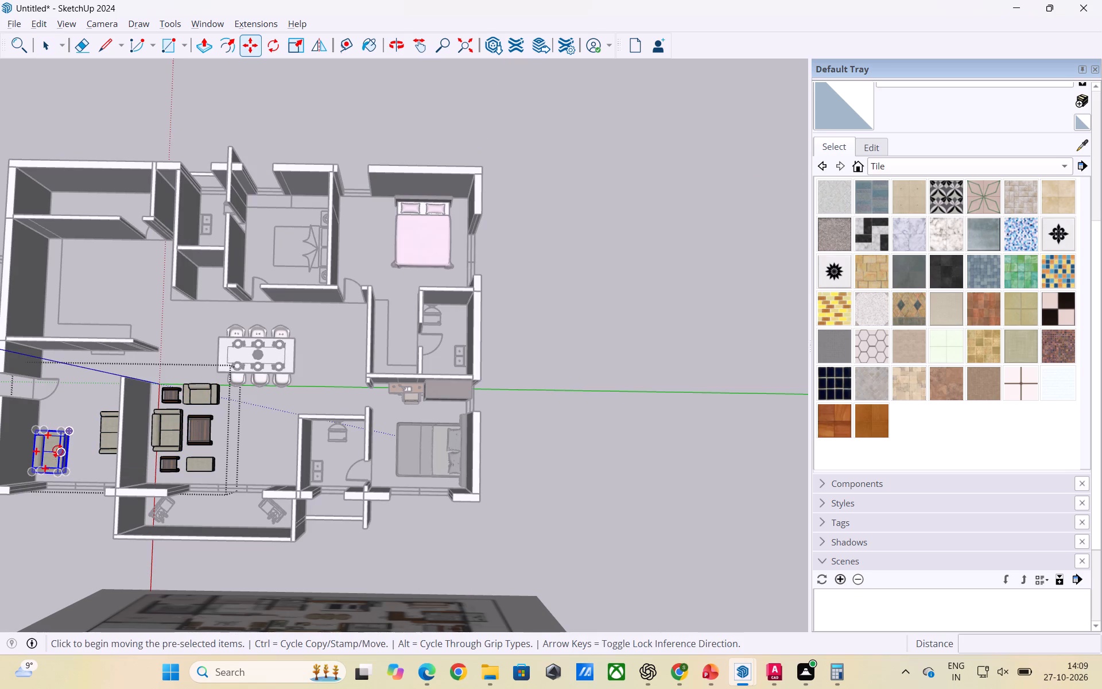
click(46, 450)
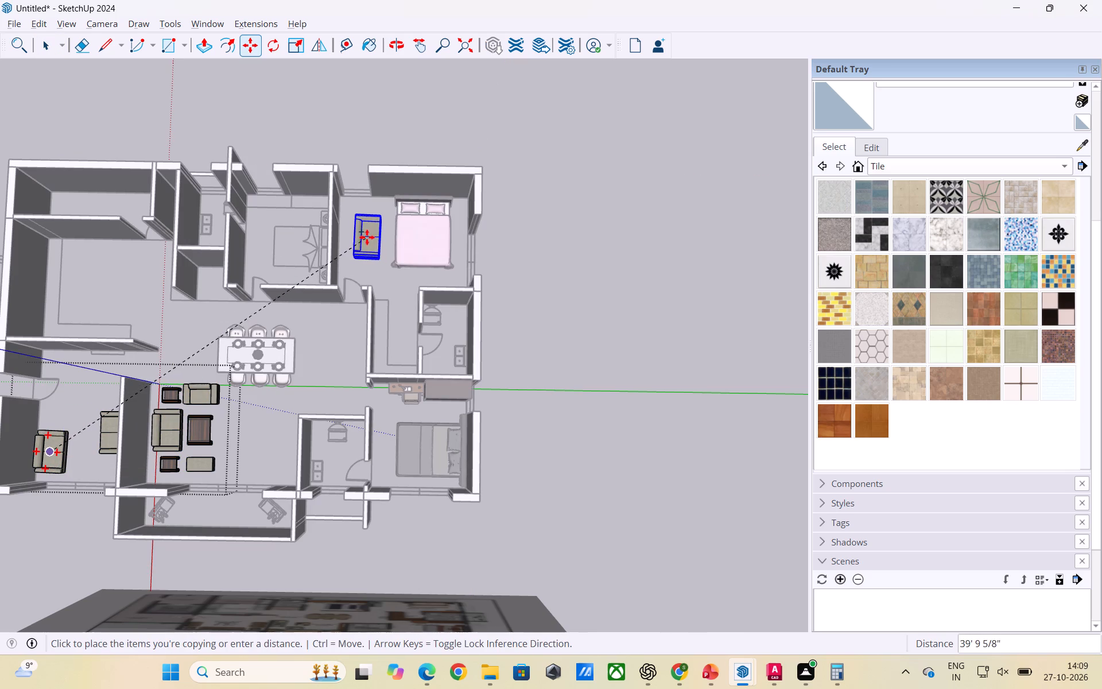
click(356, 235)
key(space)
click(572, 297)
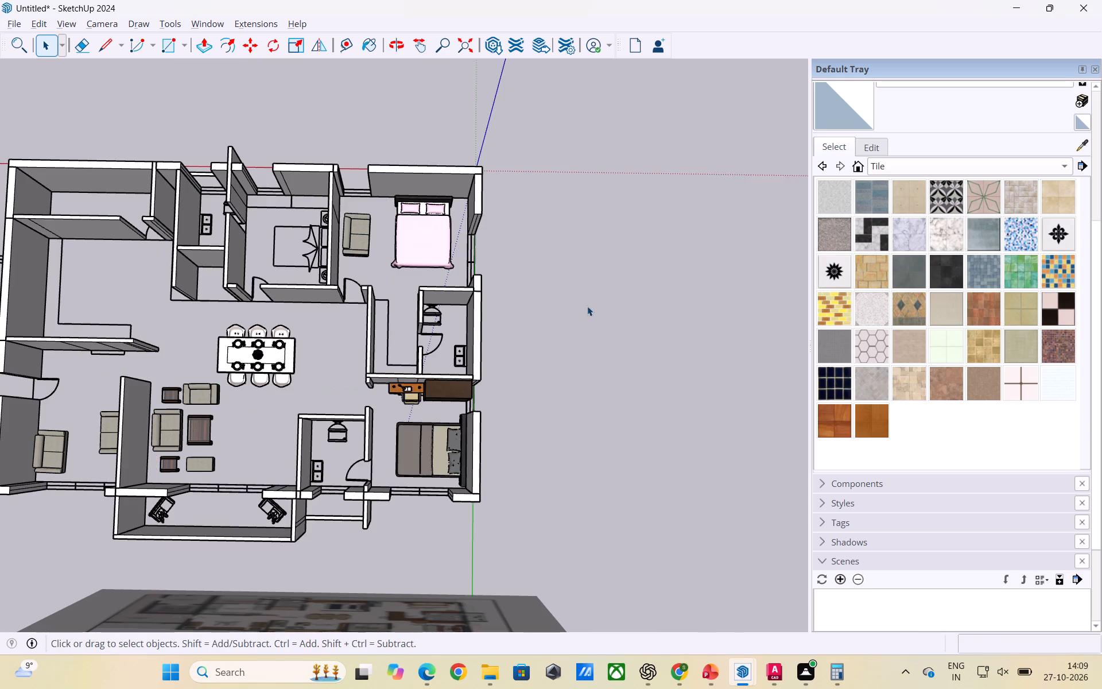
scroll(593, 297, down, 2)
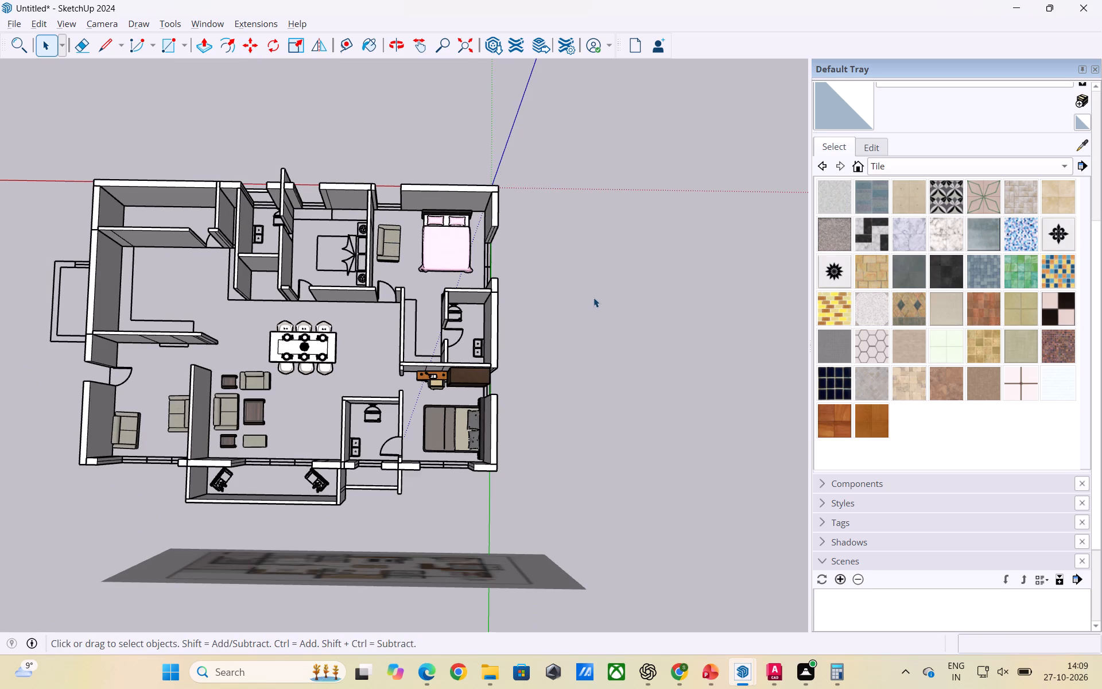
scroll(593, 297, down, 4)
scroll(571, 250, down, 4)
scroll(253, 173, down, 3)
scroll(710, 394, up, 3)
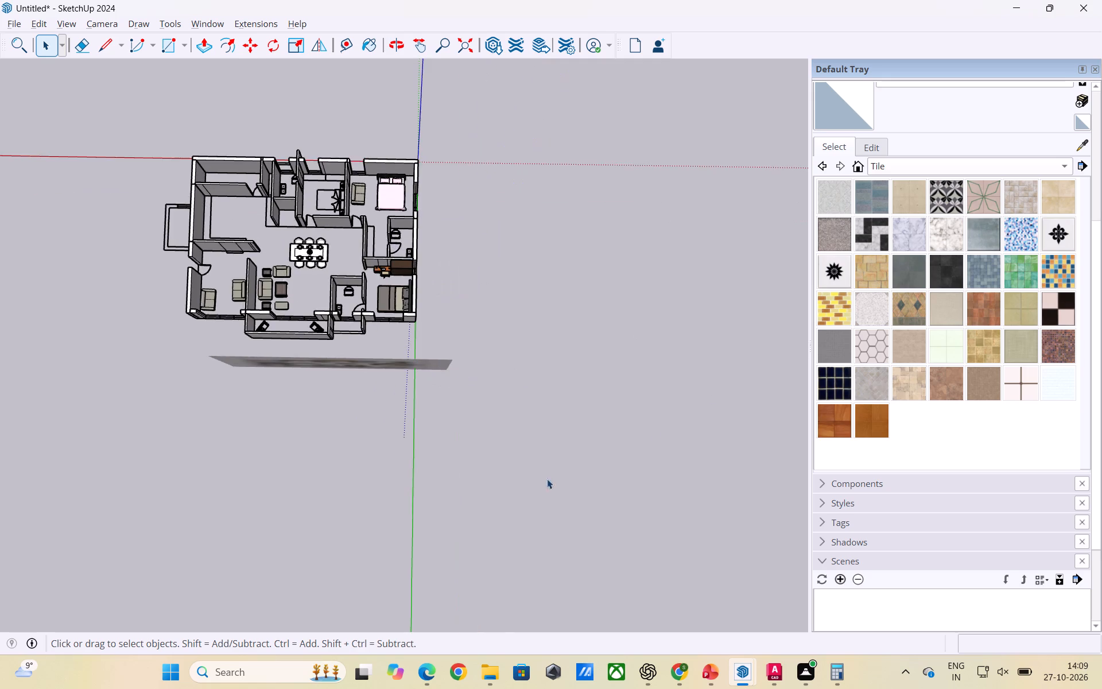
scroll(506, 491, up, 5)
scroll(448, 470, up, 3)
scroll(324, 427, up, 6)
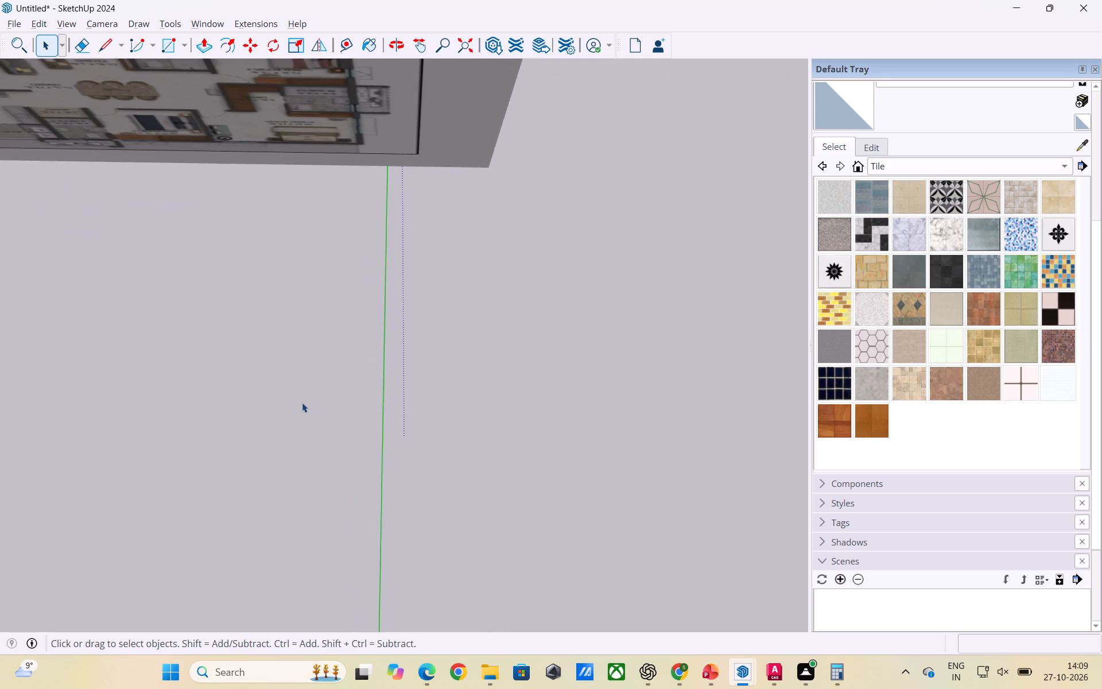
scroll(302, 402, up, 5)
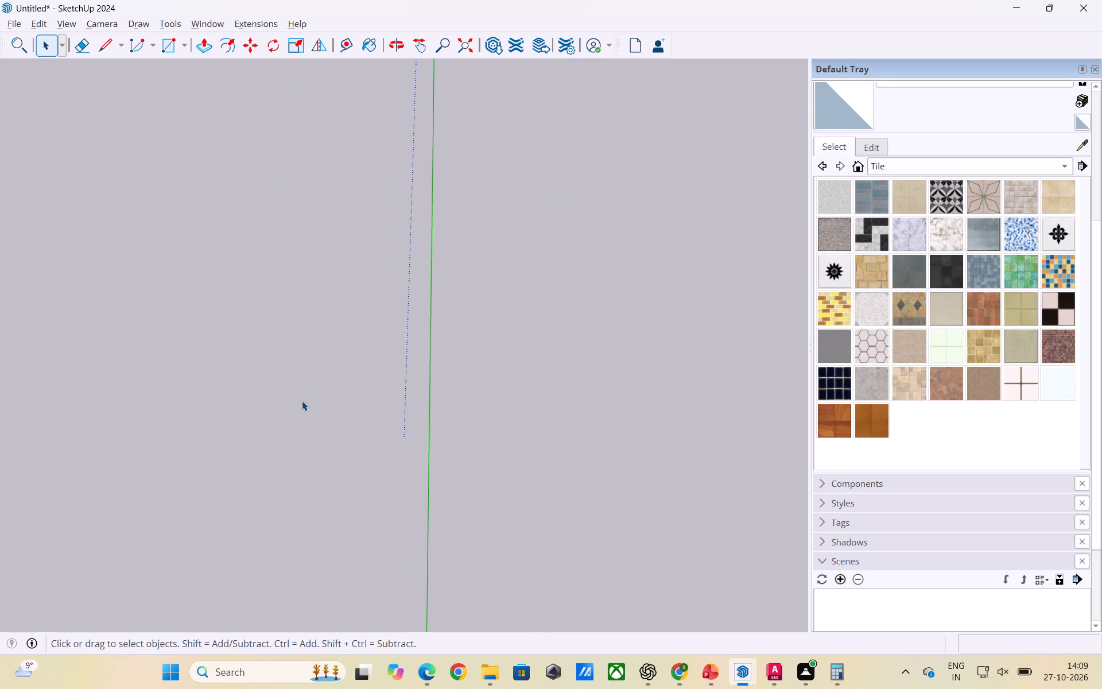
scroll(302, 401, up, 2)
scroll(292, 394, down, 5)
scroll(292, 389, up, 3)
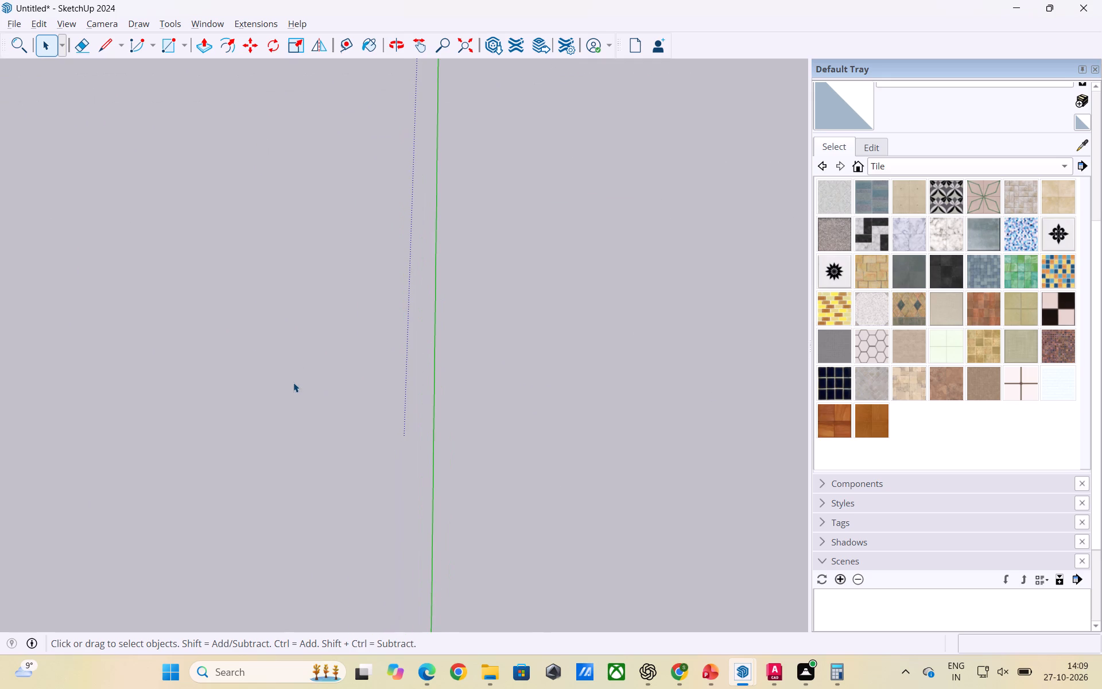
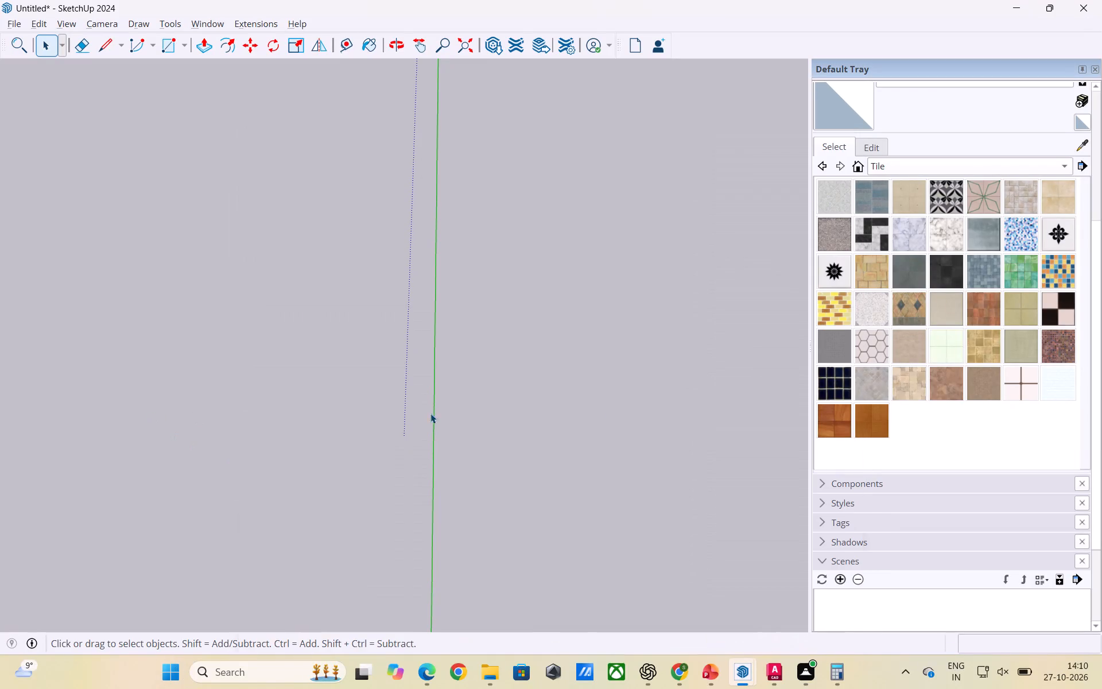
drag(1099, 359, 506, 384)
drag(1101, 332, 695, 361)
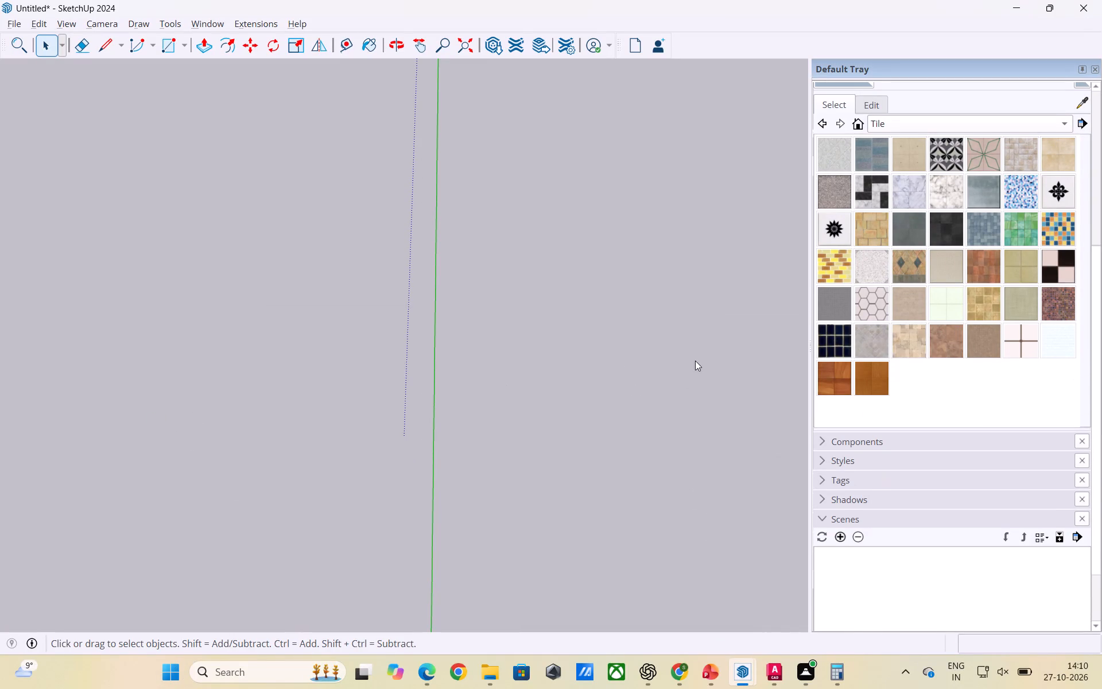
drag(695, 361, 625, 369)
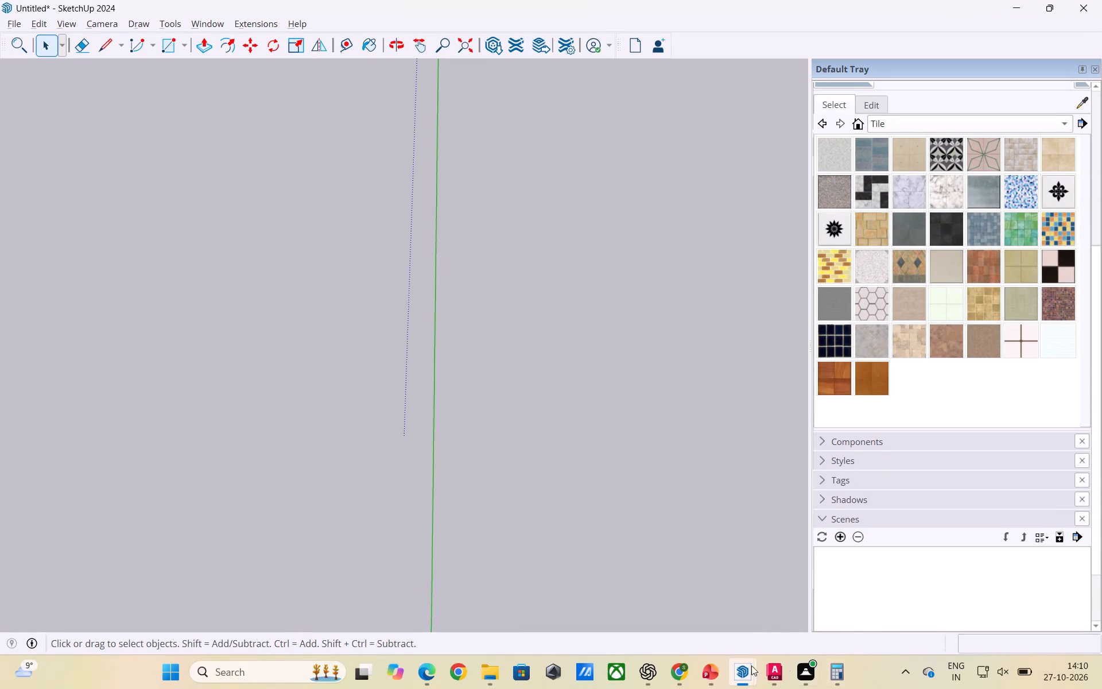
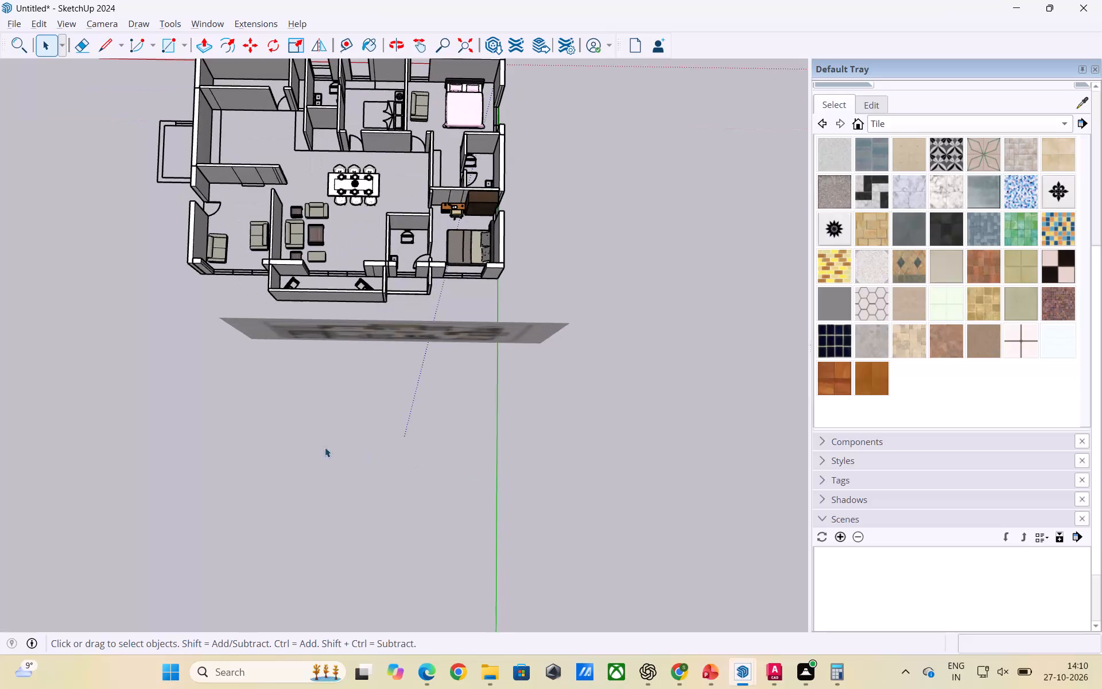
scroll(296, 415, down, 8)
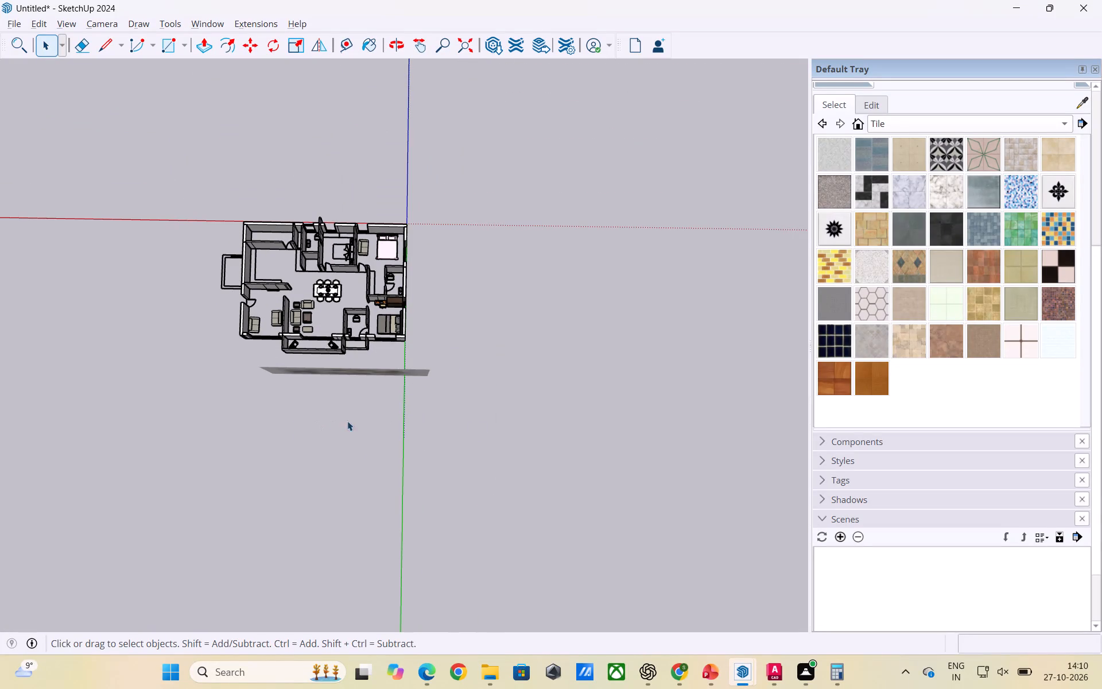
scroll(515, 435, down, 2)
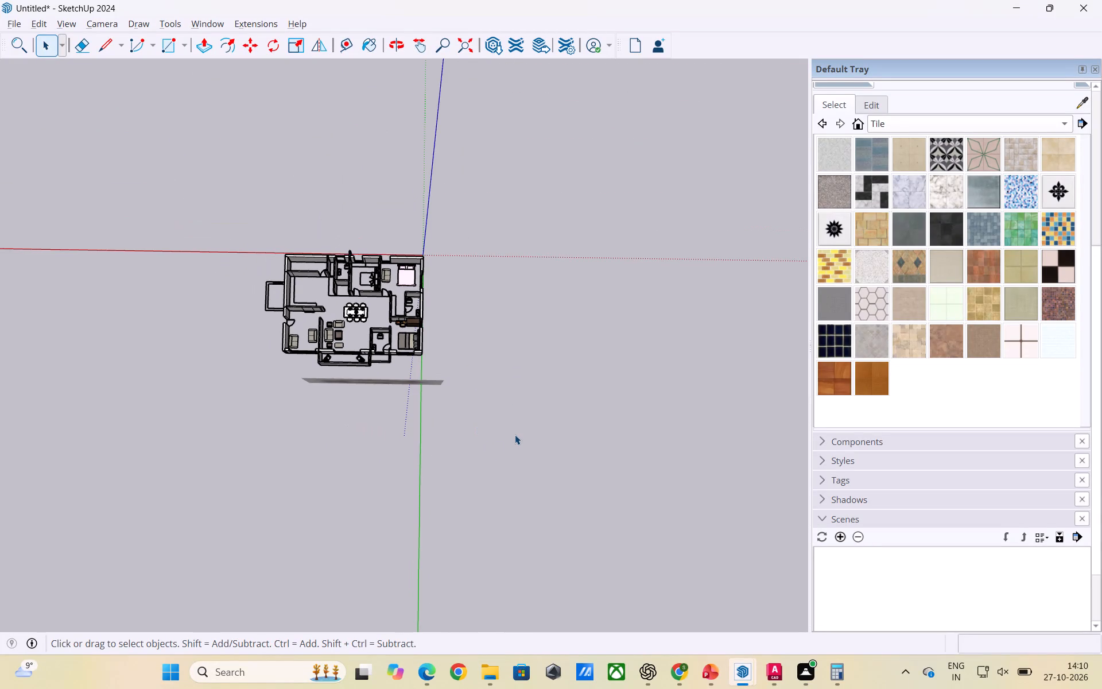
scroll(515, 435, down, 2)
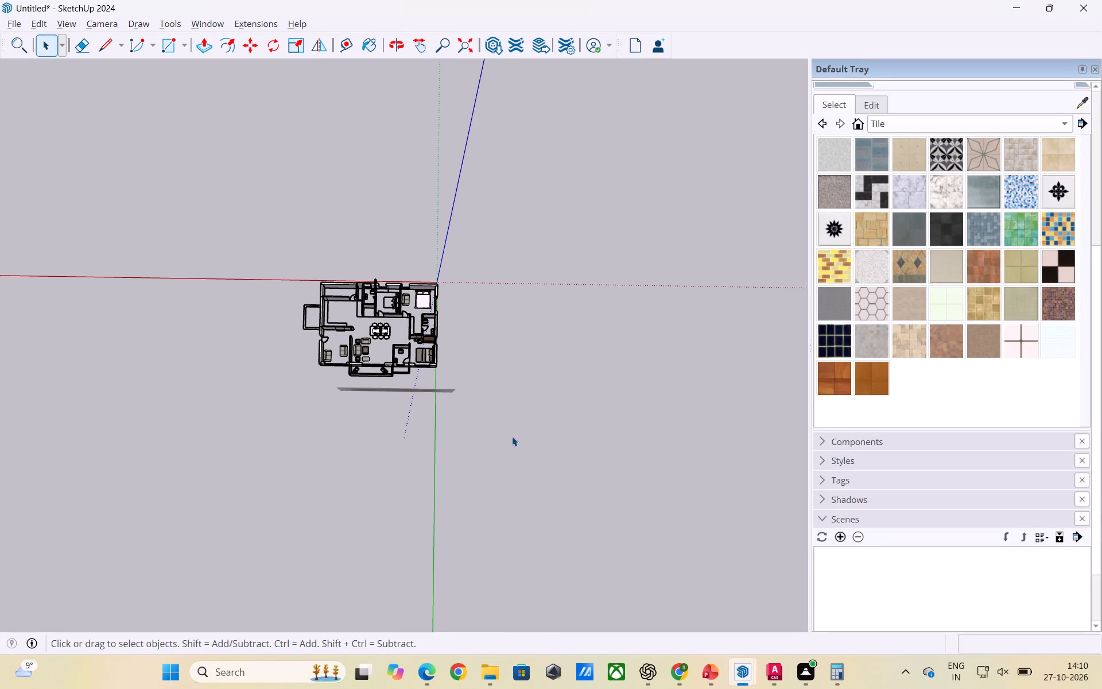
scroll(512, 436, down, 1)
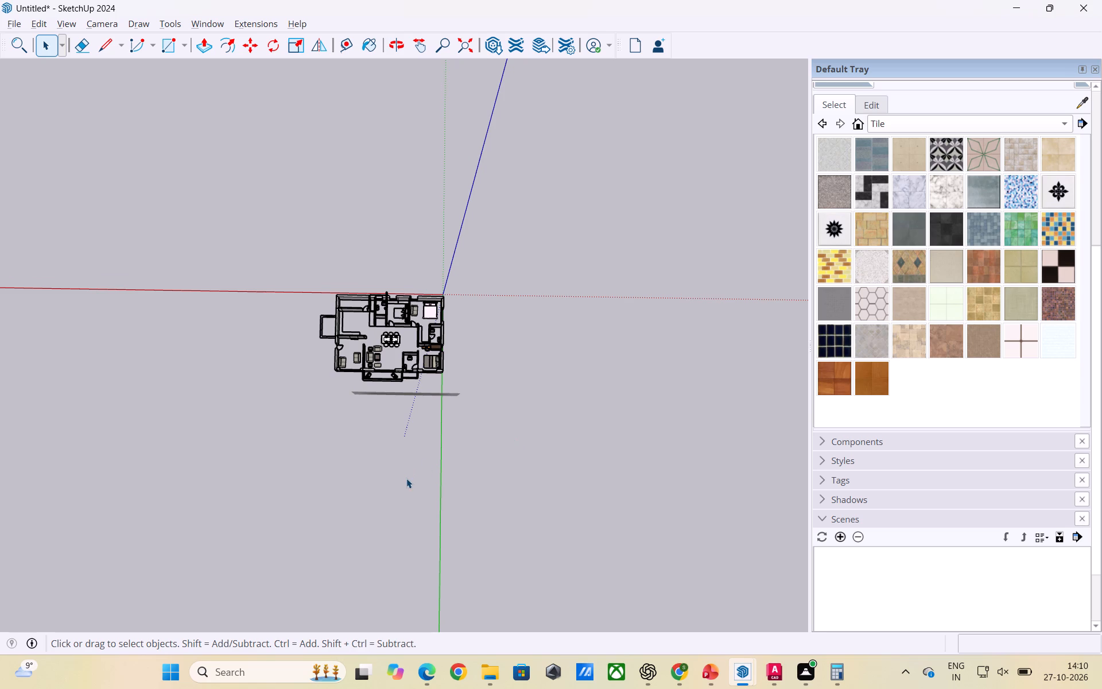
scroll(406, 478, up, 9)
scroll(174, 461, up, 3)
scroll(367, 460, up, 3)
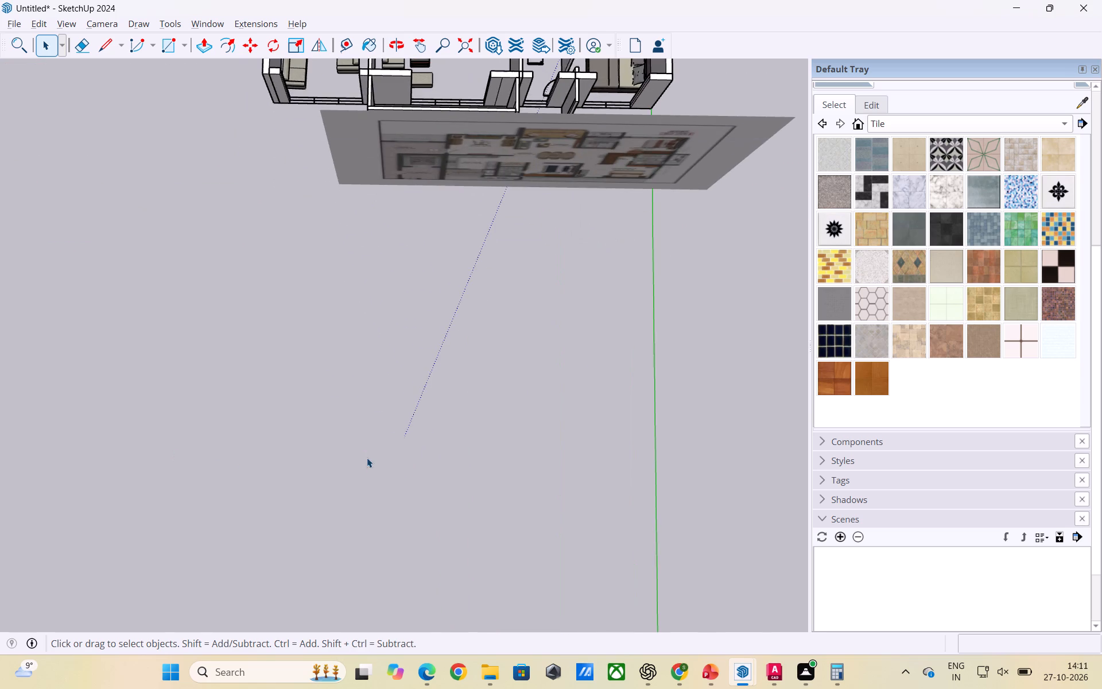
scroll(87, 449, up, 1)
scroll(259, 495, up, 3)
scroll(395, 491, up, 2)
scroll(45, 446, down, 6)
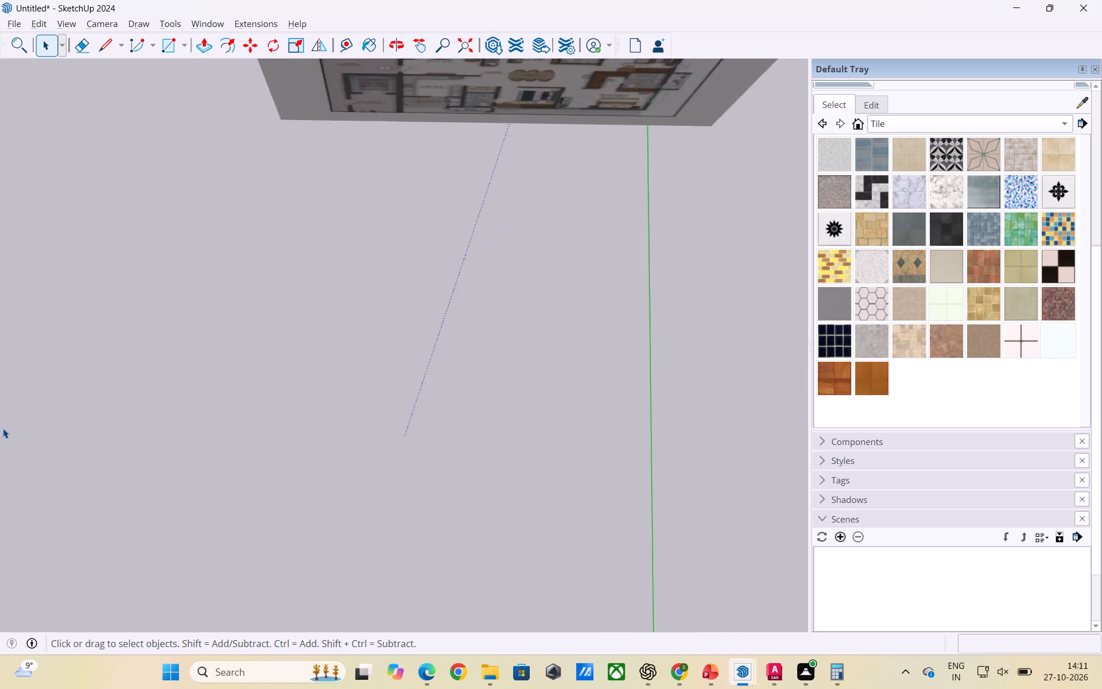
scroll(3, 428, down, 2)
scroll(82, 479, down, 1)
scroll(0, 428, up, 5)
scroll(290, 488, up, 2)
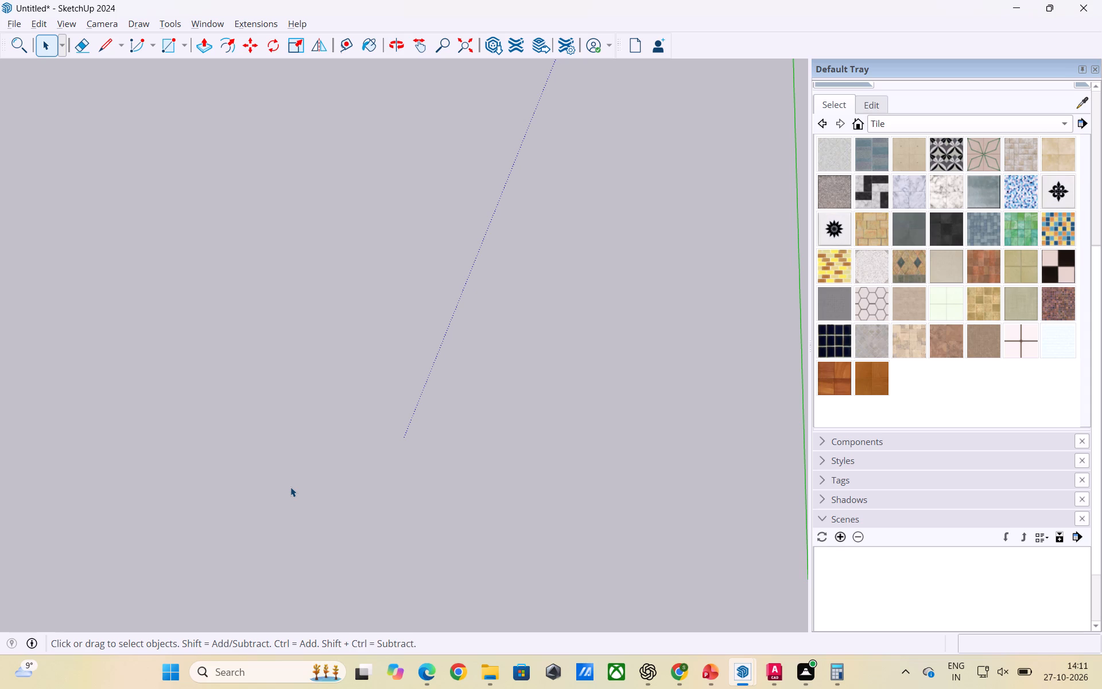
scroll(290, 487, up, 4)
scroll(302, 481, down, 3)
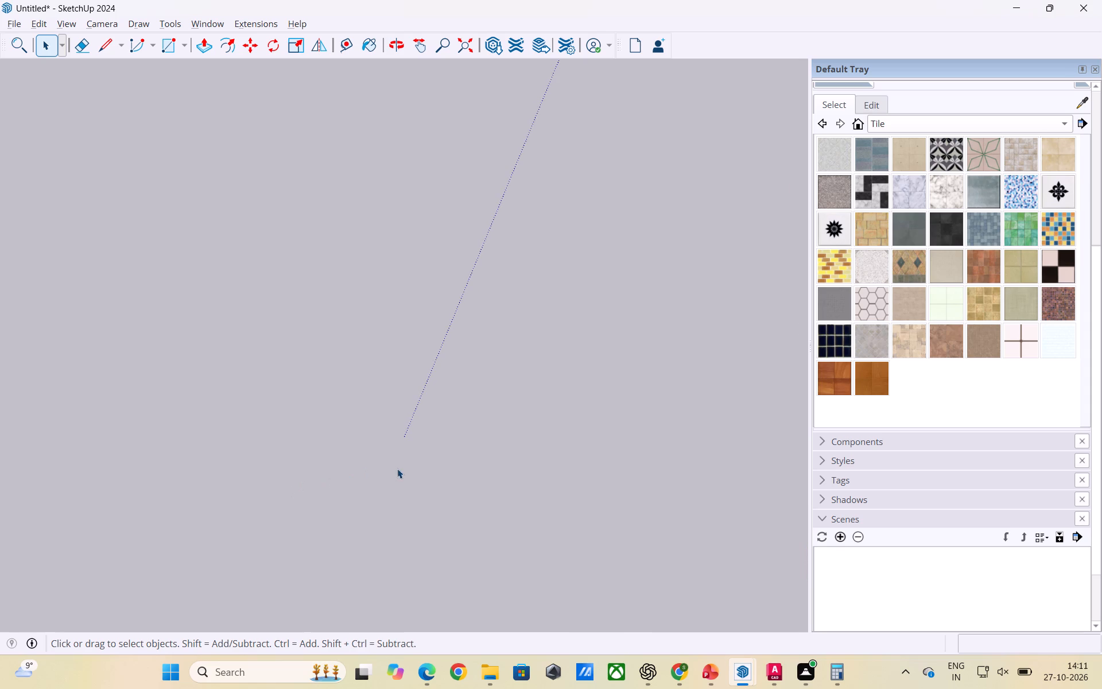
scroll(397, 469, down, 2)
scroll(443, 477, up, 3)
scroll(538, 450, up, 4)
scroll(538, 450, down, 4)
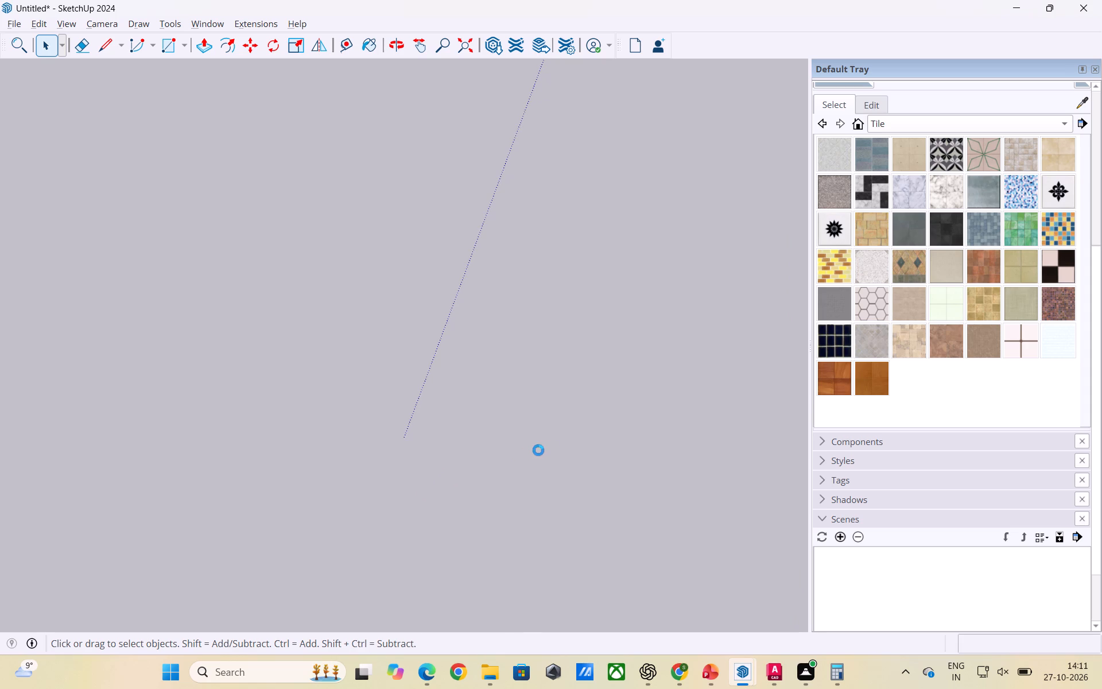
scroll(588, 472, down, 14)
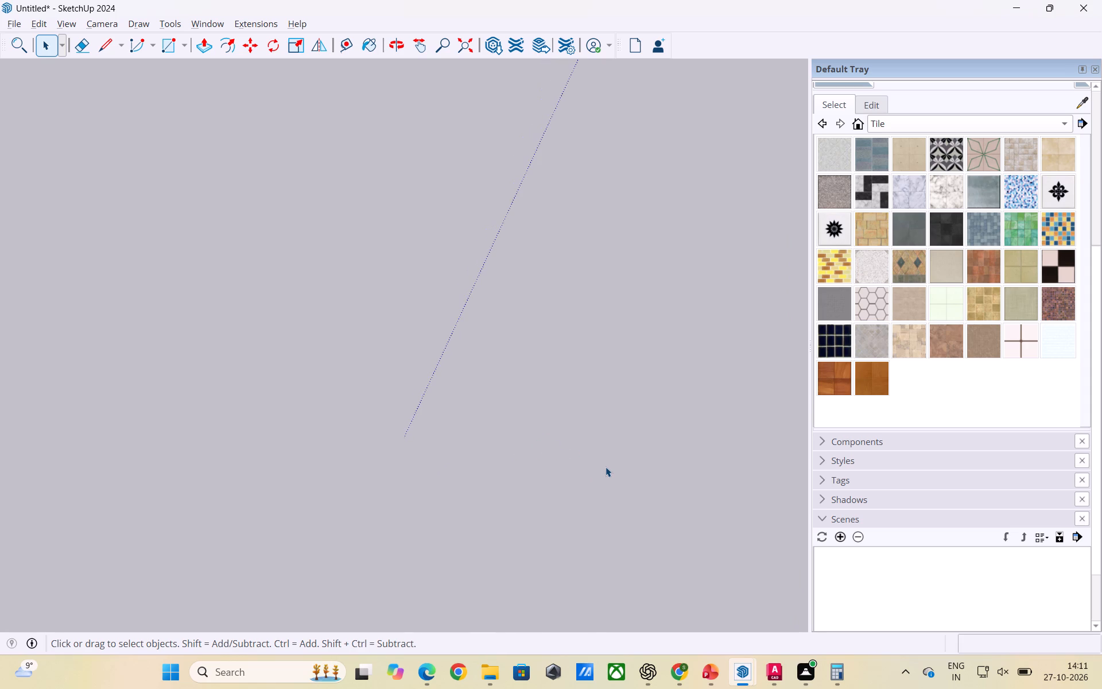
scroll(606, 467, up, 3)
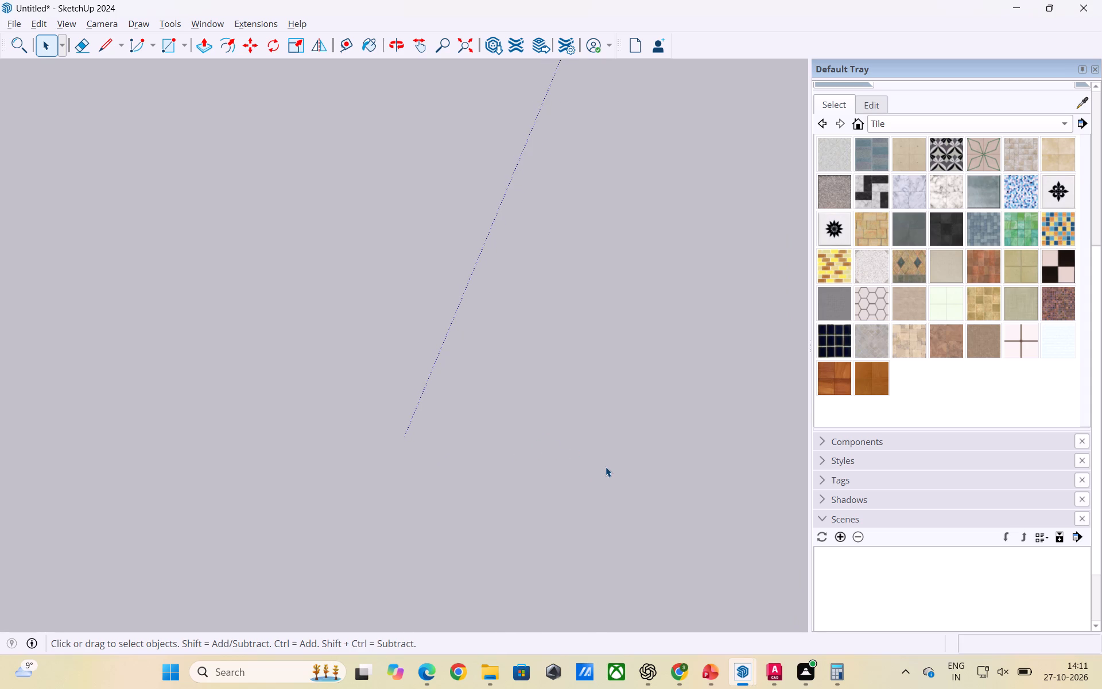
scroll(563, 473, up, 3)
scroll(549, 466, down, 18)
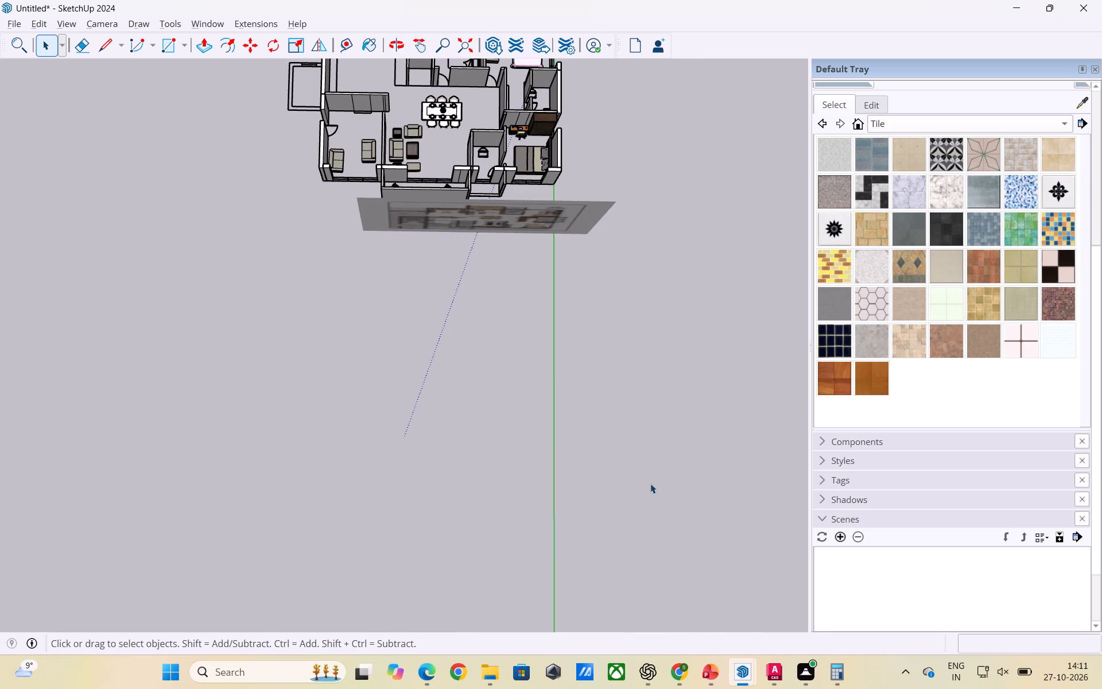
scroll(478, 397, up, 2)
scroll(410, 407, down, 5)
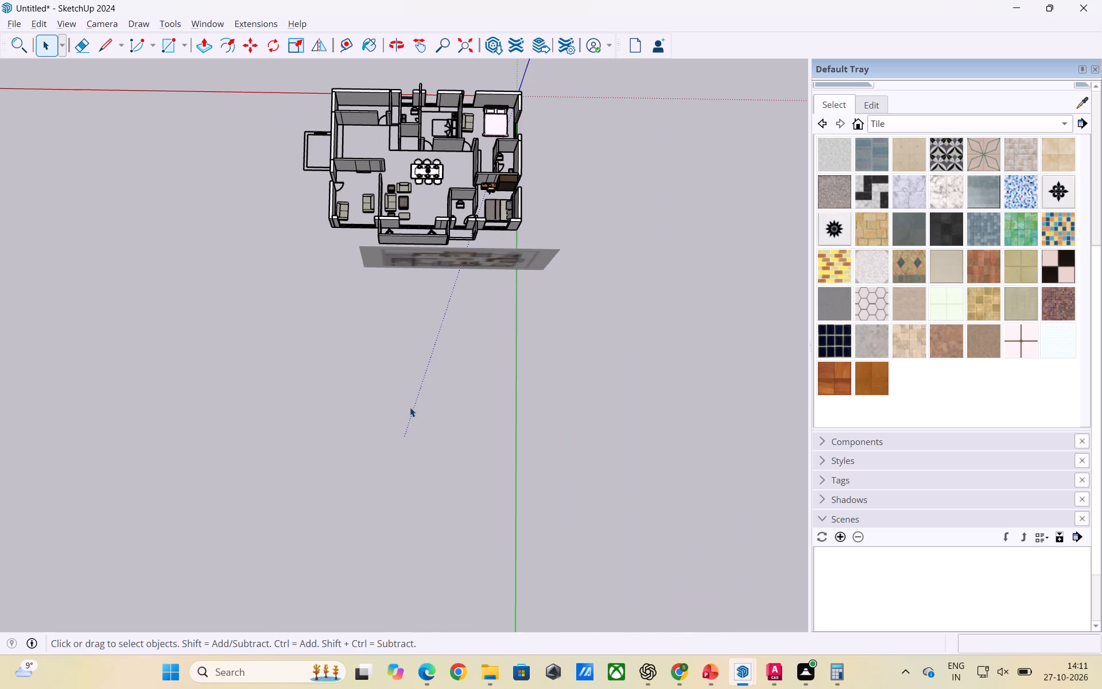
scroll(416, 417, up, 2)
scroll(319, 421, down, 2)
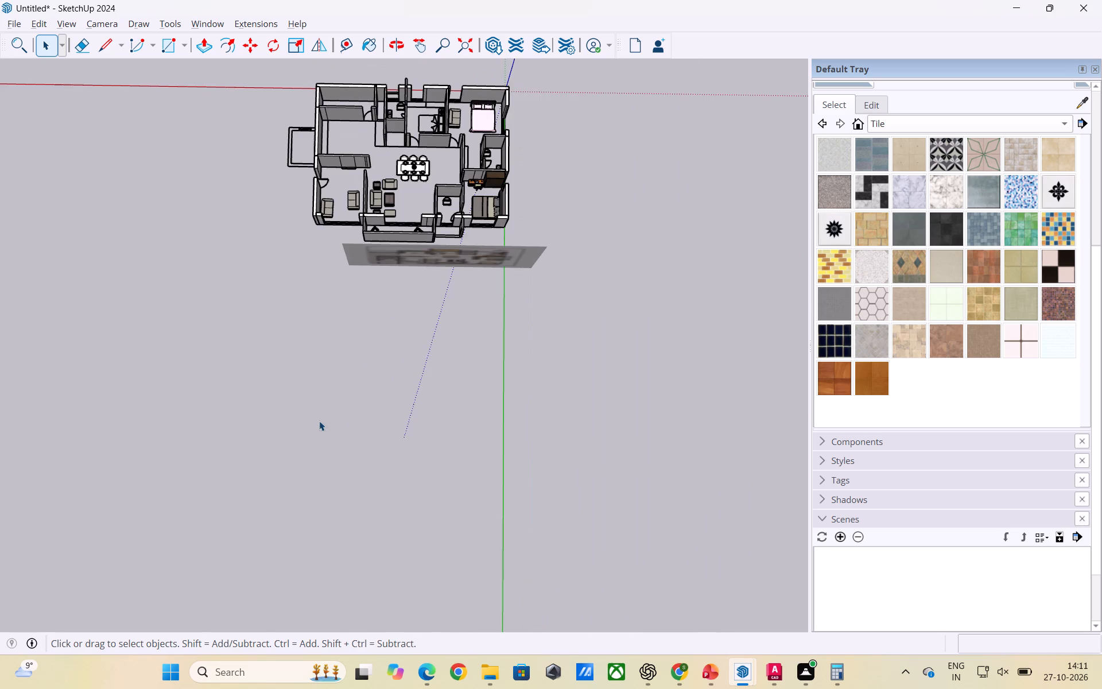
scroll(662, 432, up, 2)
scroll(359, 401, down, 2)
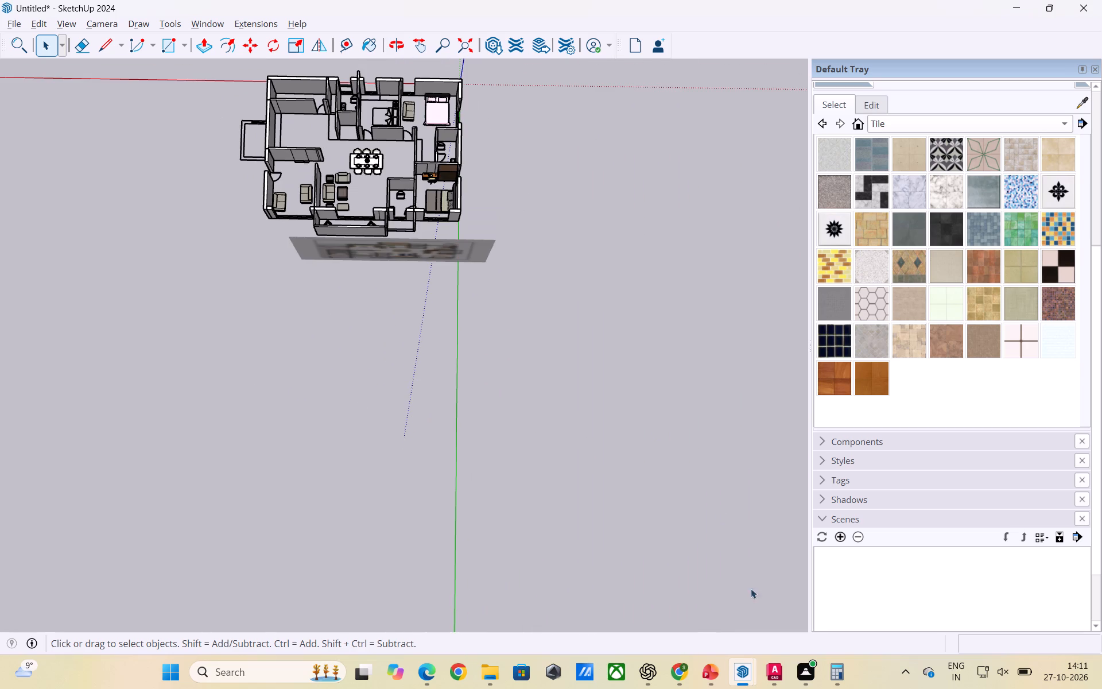
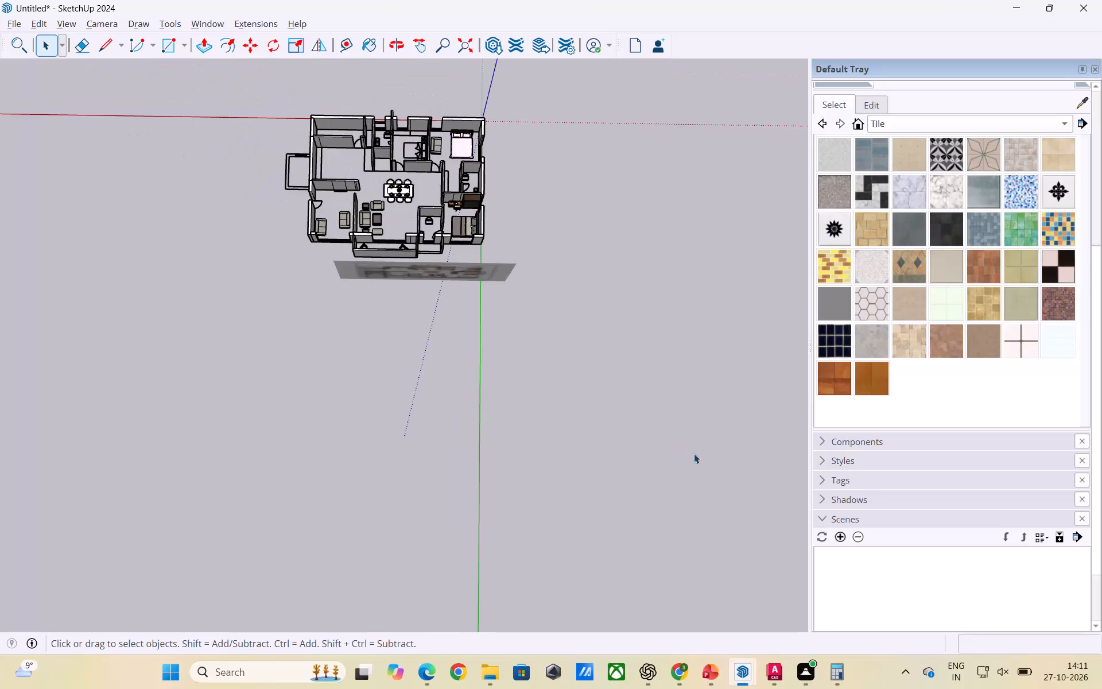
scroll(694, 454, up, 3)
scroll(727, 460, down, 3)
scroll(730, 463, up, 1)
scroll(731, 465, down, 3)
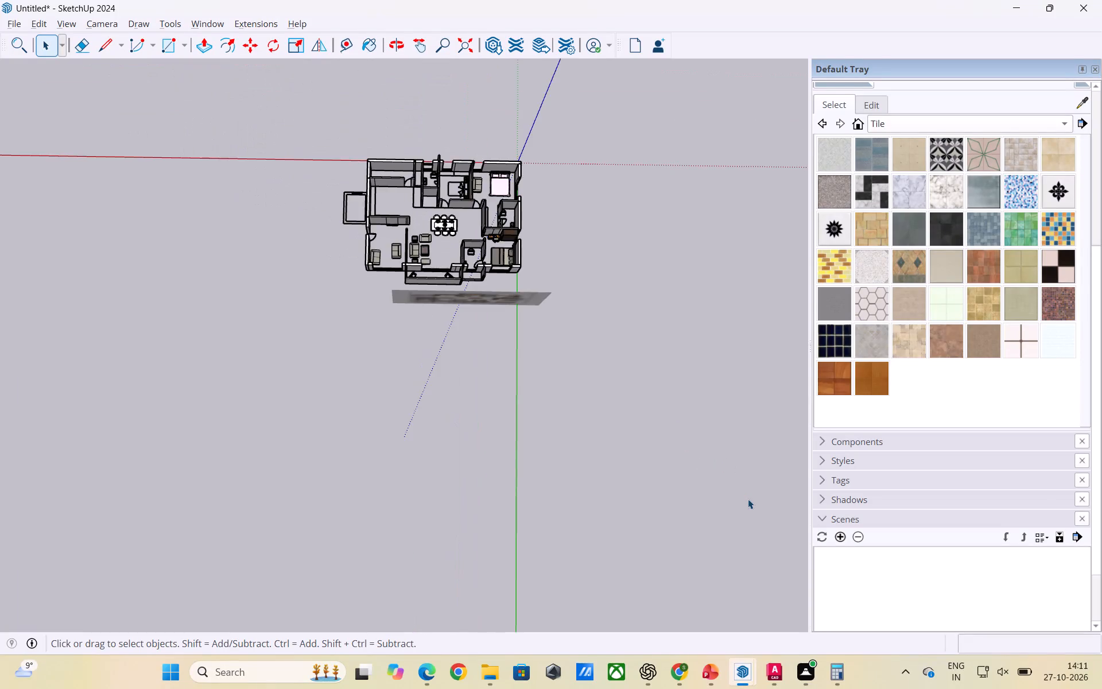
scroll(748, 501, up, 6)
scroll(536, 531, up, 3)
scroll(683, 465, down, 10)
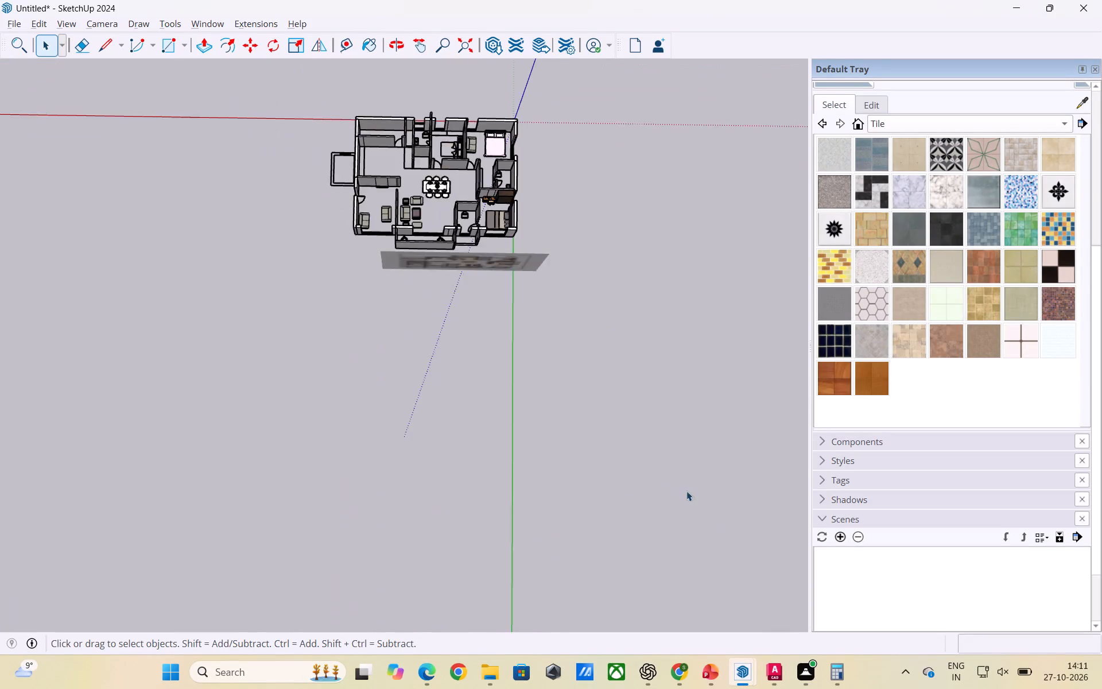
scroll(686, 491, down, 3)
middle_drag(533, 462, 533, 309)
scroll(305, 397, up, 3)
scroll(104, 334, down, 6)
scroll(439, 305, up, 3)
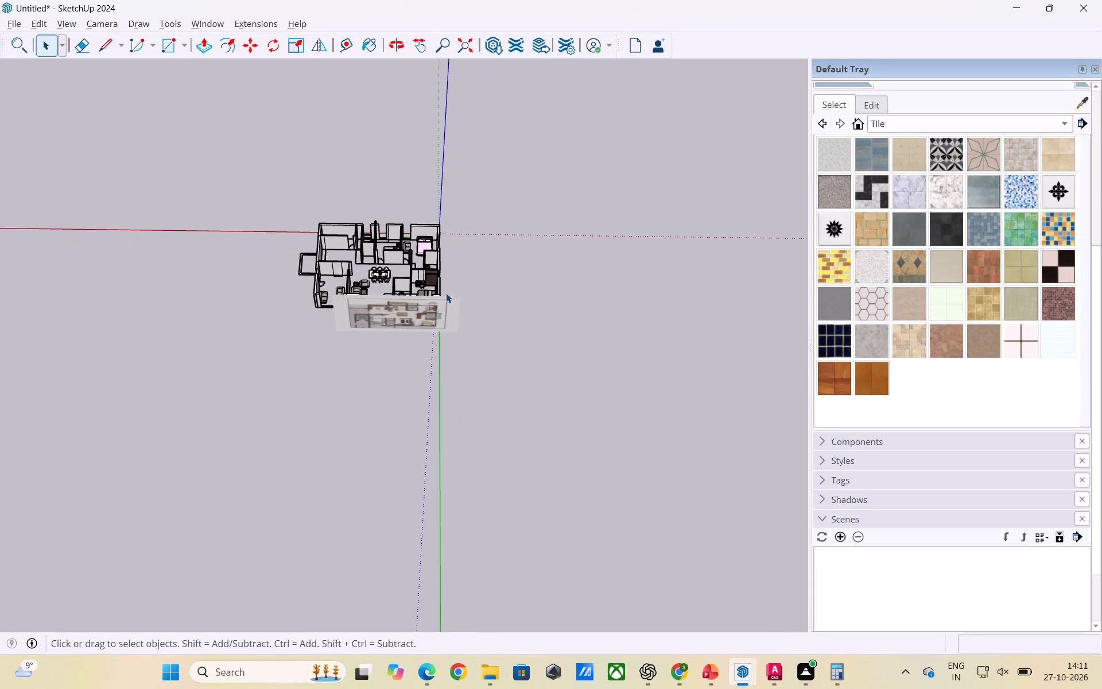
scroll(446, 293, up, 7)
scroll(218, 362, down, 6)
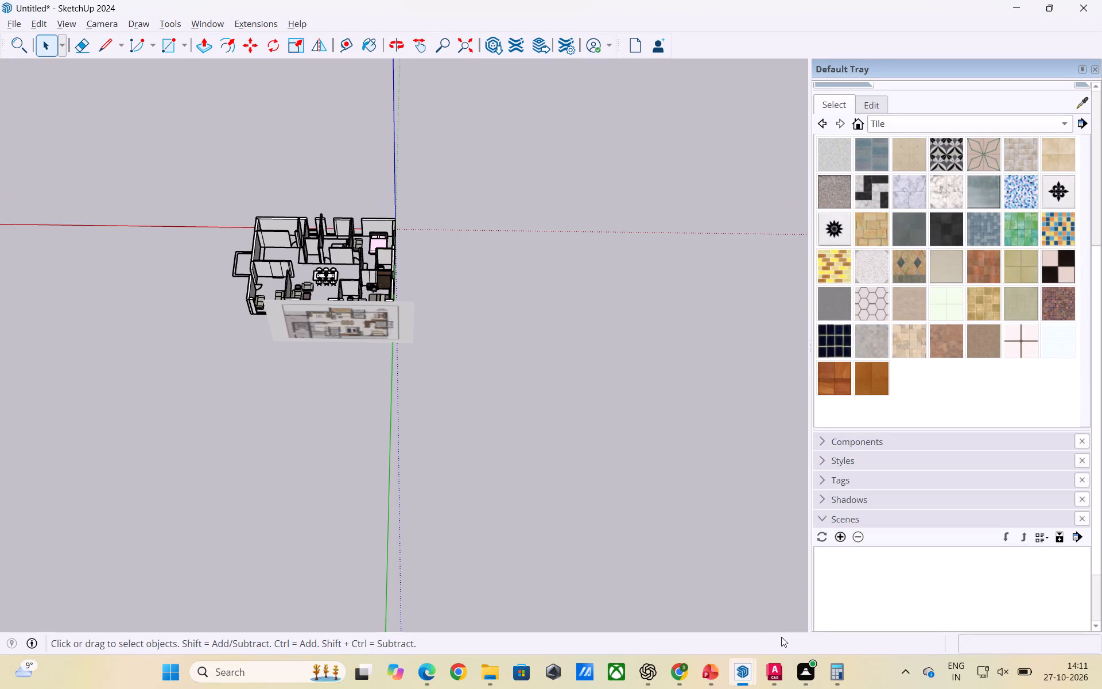
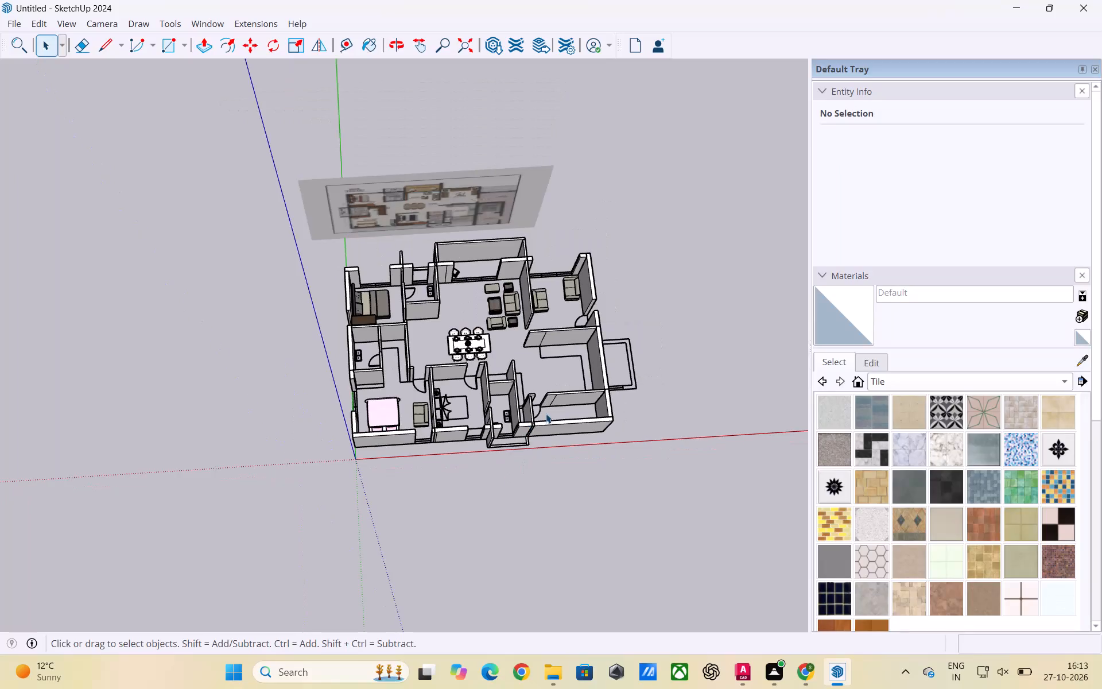
Examine the furnished house floor plan's room layout from several angles.
middle_drag(547, 423, 408, 437)
scroll(490, 515, up, 2)
middle_drag(475, 512, 560, 365)
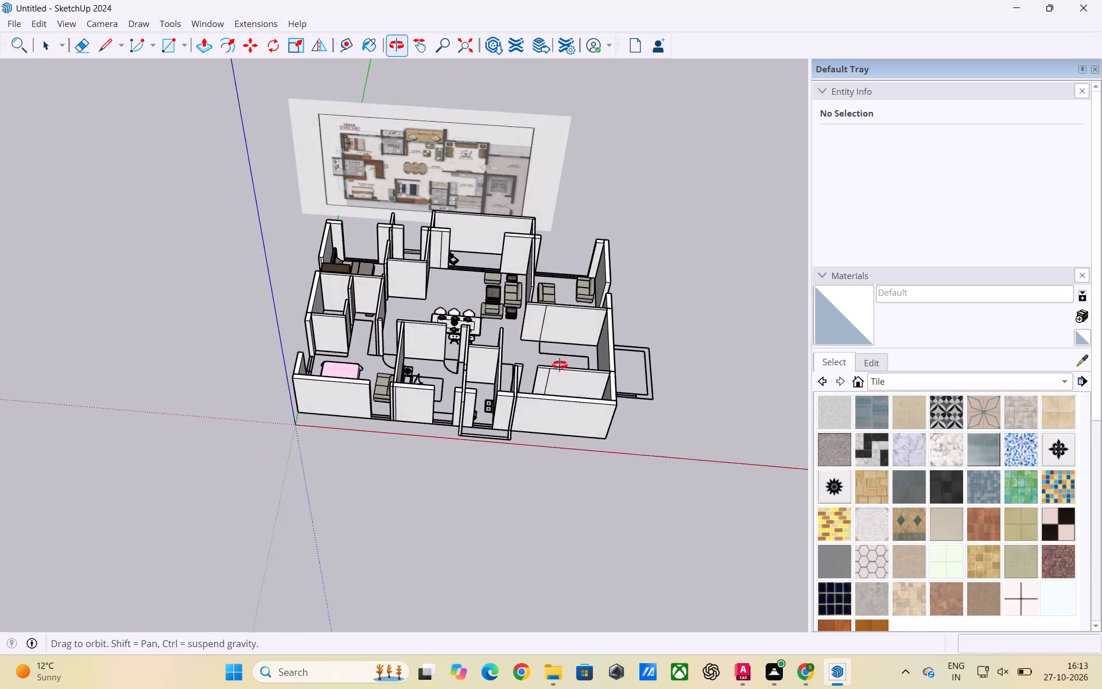
middle_drag(560, 365, 562, 358)
scroll(574, 375, up, 7)
scroll(576, 335, down, 5)
middle_drag(509, 313, 513, 463)
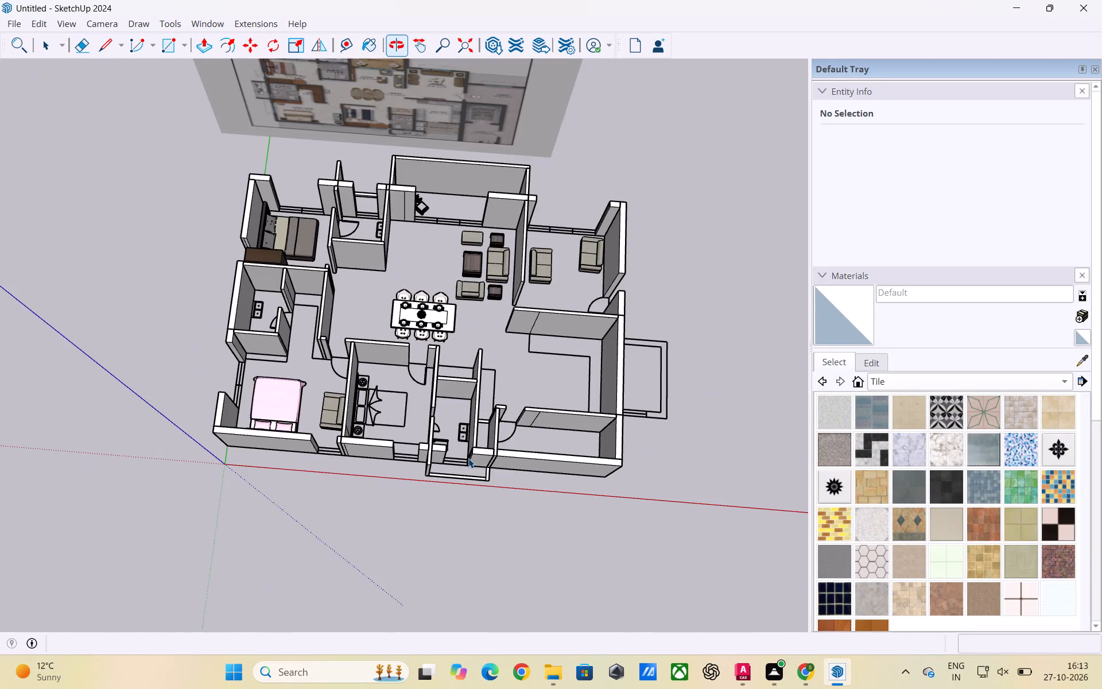
scroll(414, 439, up, 5)
middle_drag(340, 444, 379, 432)
scroll(348, 335, down, 4)
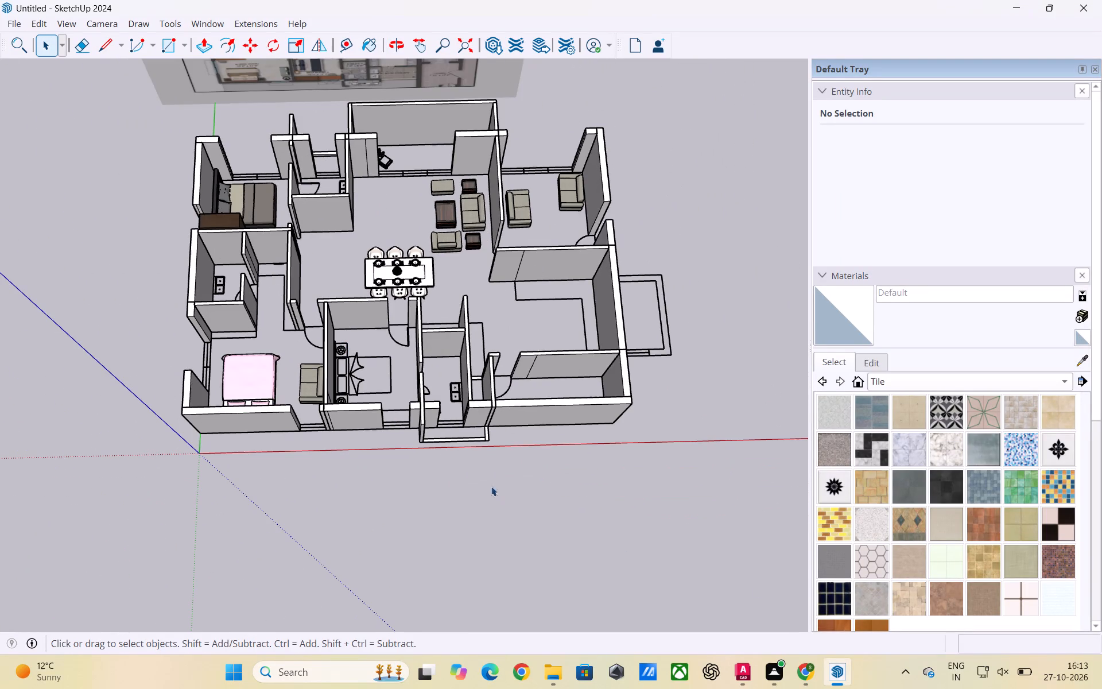
Switch to File Explorer and open the SketchUp model 1601 SFT from BLESSED REVENUE > Work done pdf > OCT 2026 > 23RD.
click(557, 669)
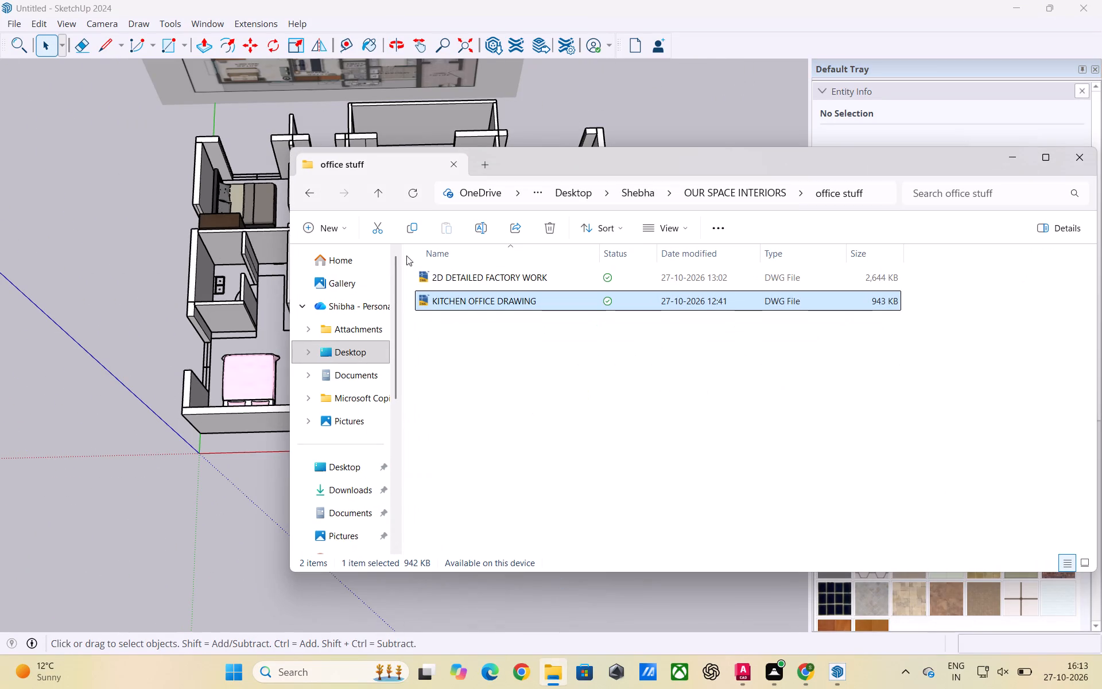
double_click(352, 349)
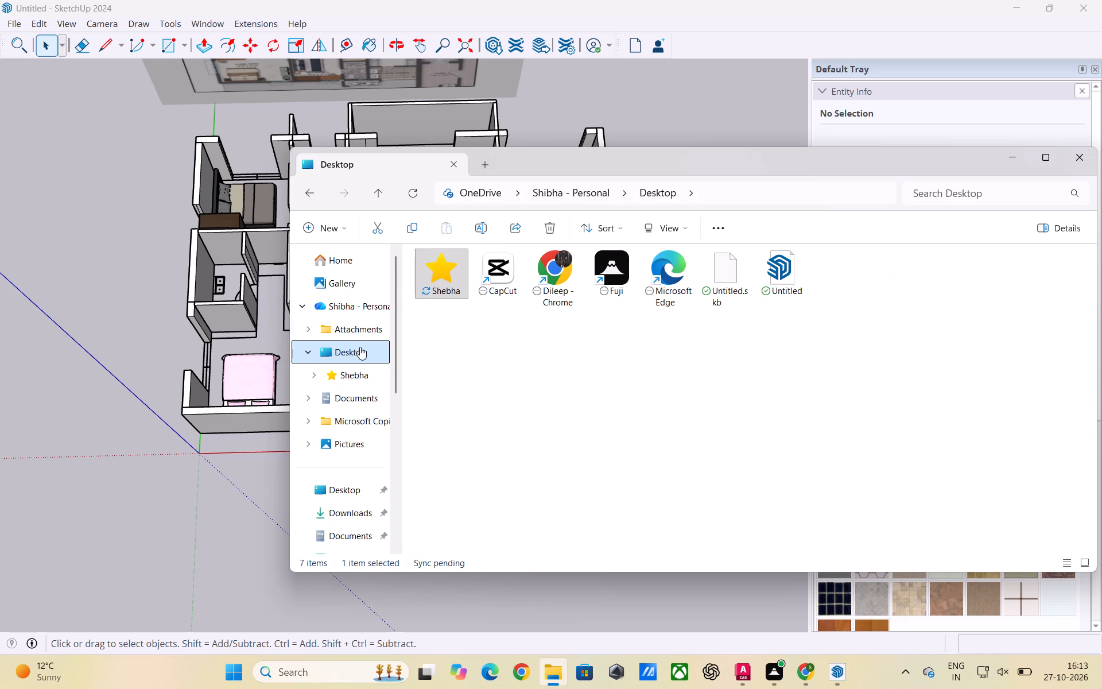
double_click(456, 268)
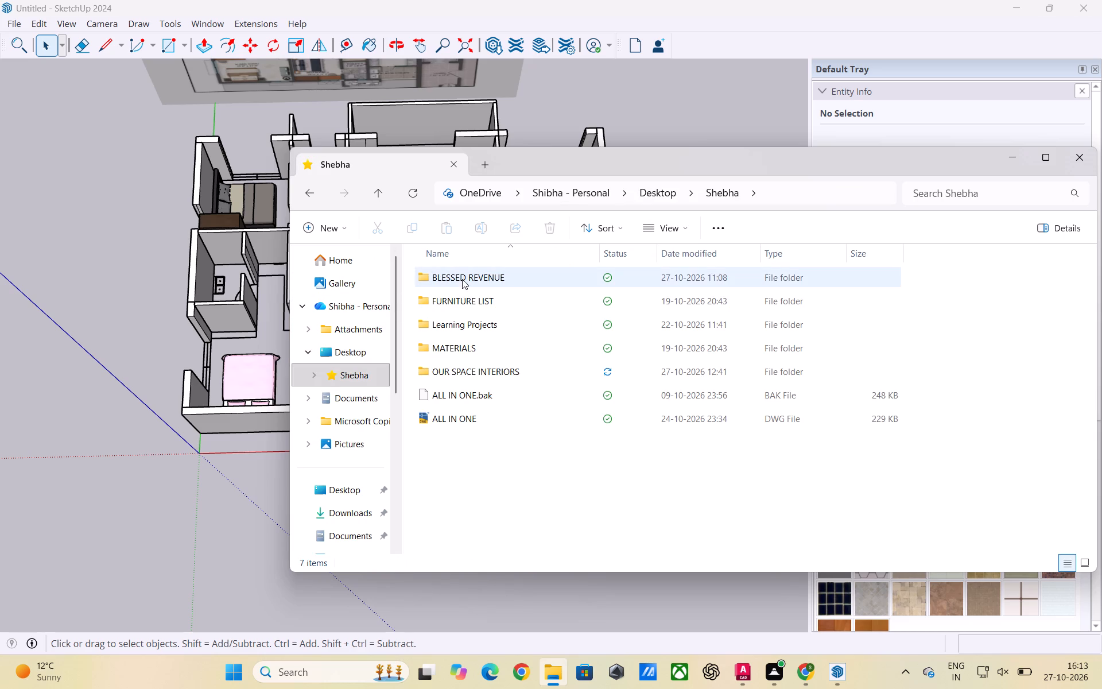
double_click(462, 279)
double_click(467, 304)
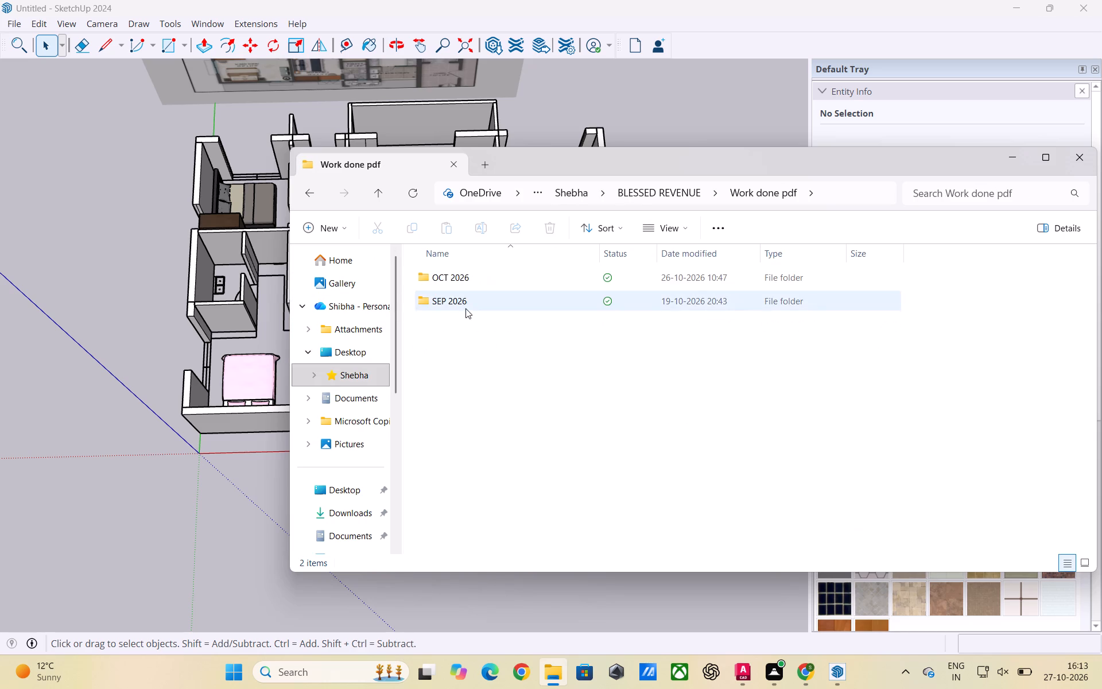
double_click(461, 283)
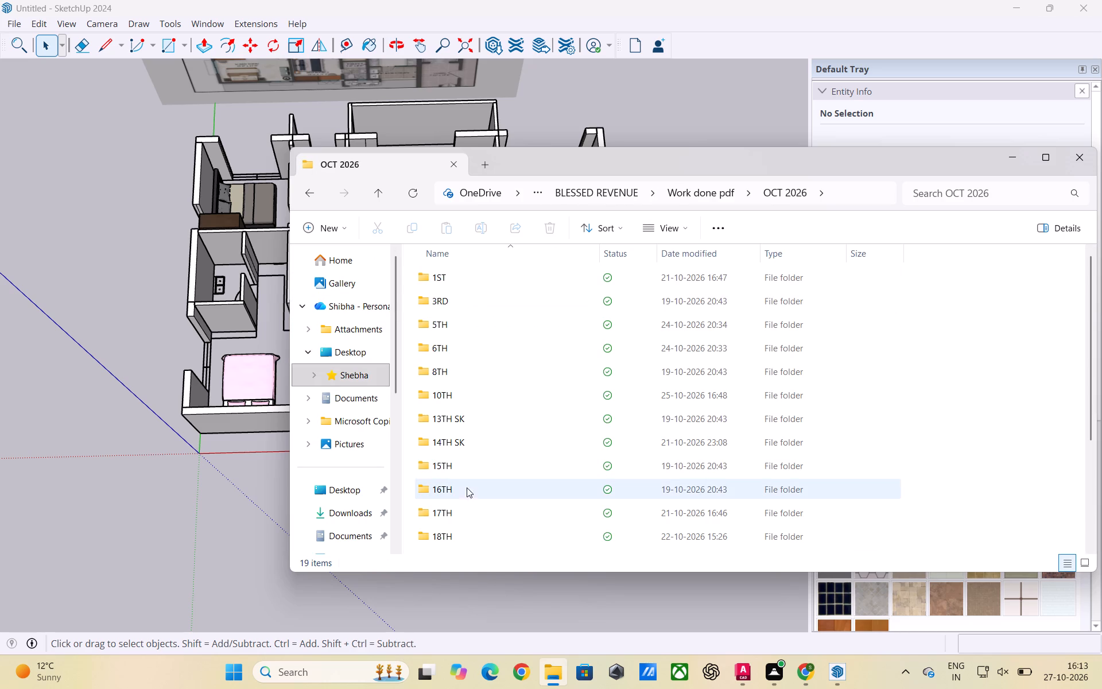
scroll(466, 479, down, 7)
double_click(458, 500)
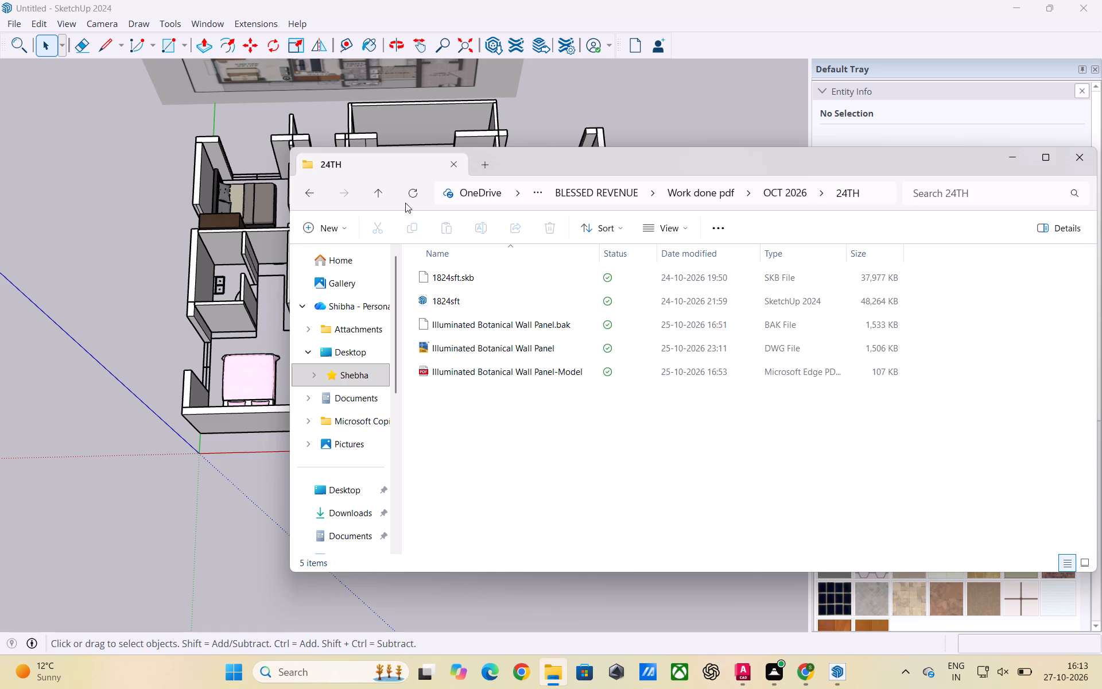
click(378, 188)
double_click(453, 519)
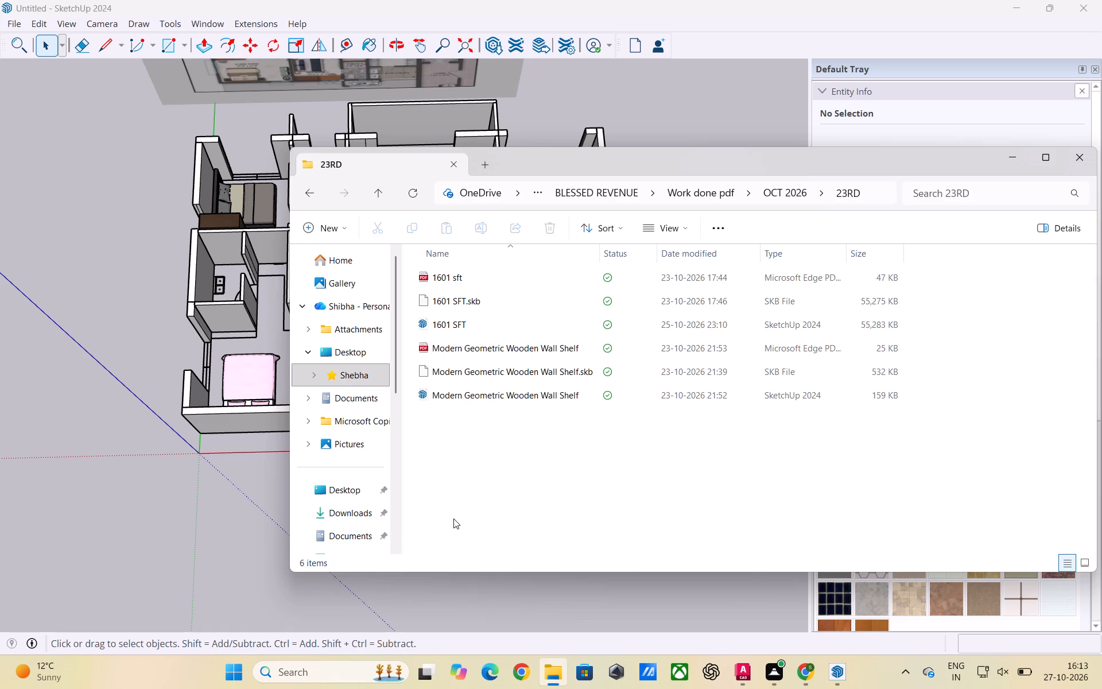
double_click(447, 326)
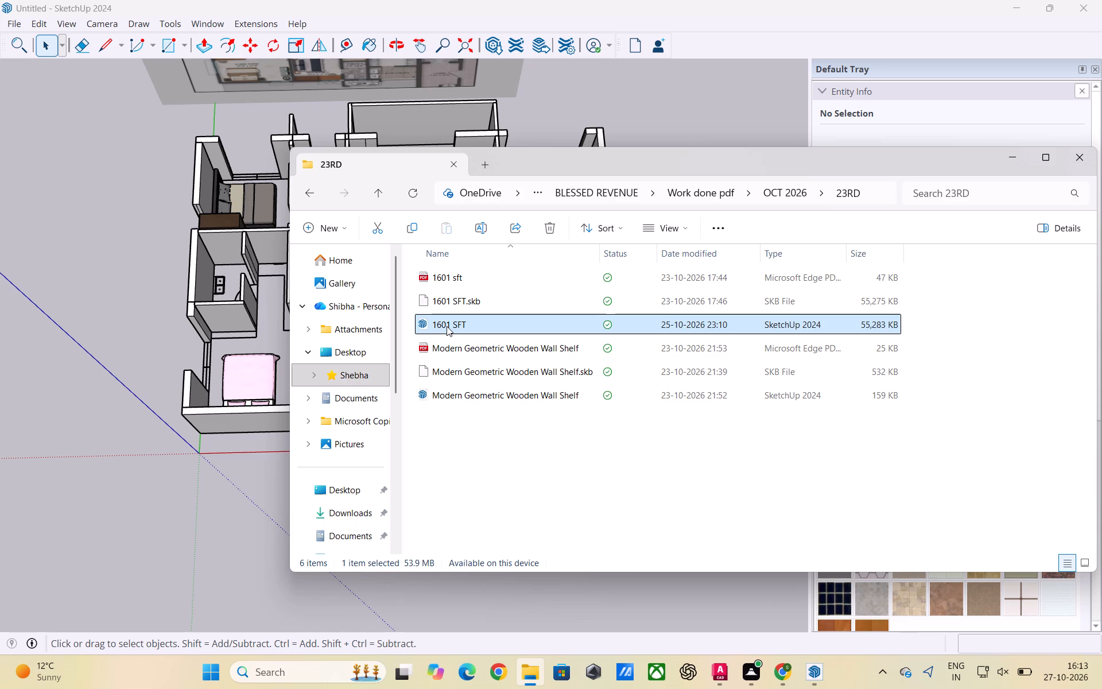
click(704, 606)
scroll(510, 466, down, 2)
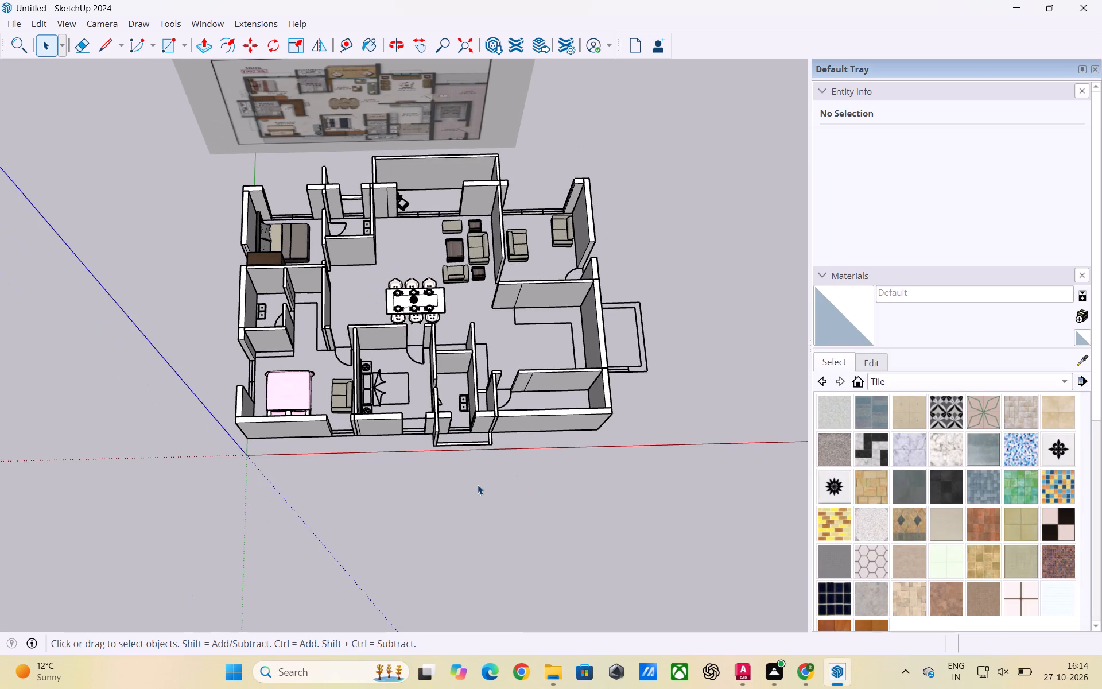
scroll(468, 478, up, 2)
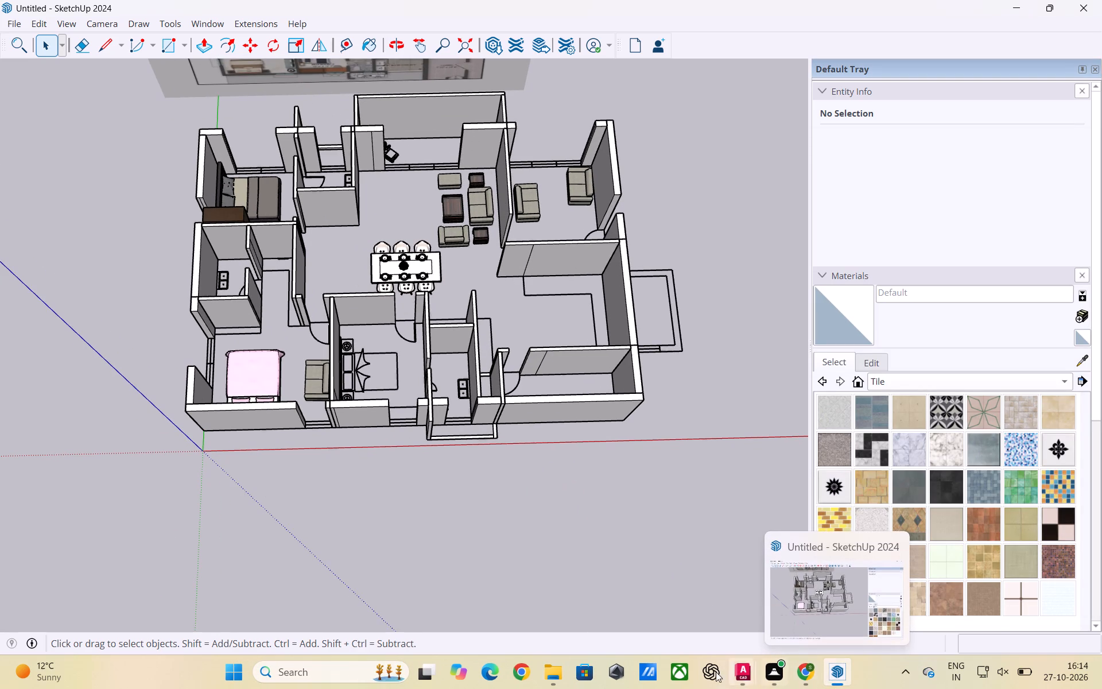
Return to File Explorer, minimize its window, and switch back to the untitled floor plan model in SketchUp.
click(541, 672)
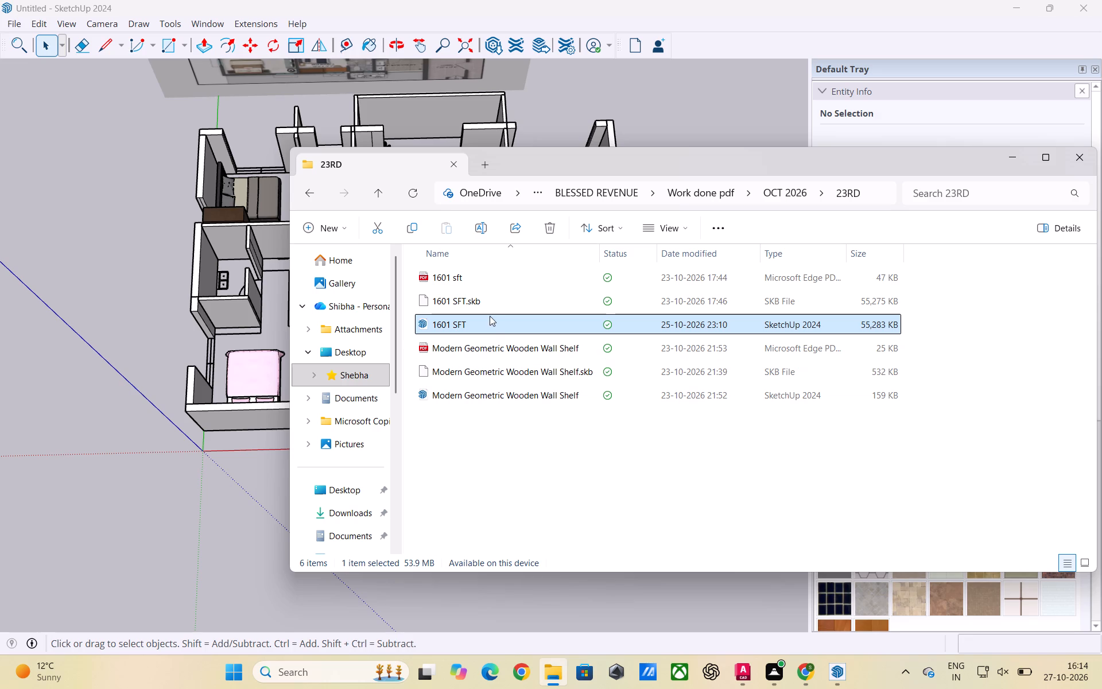
click(490, 316)
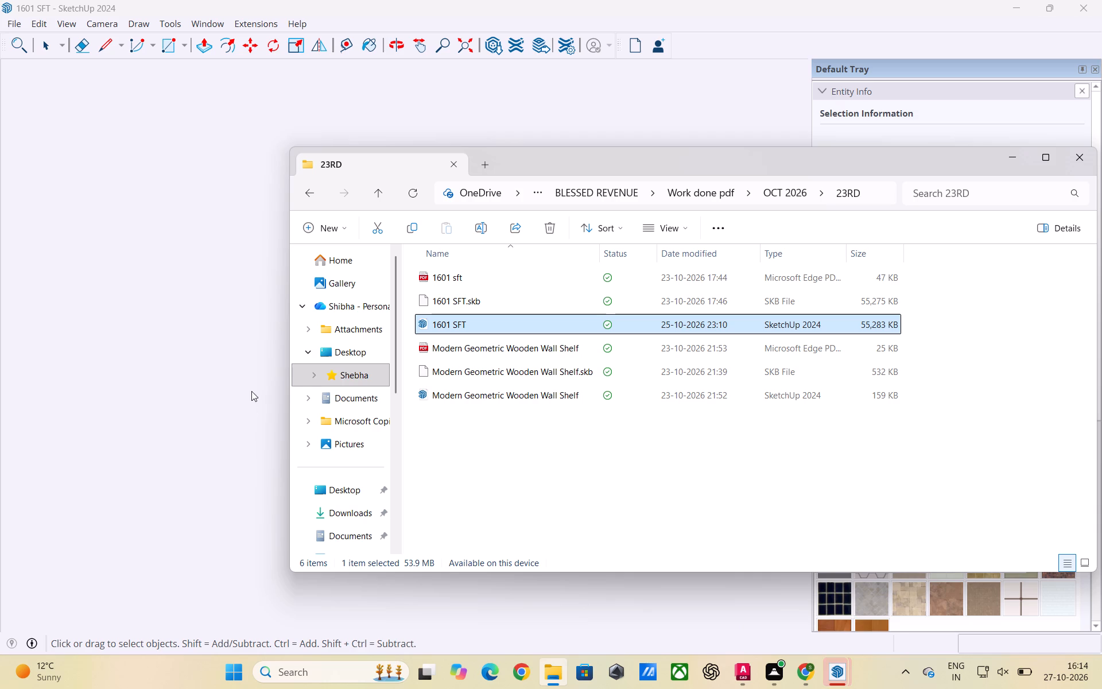
drag(158, 221, 165, 221)
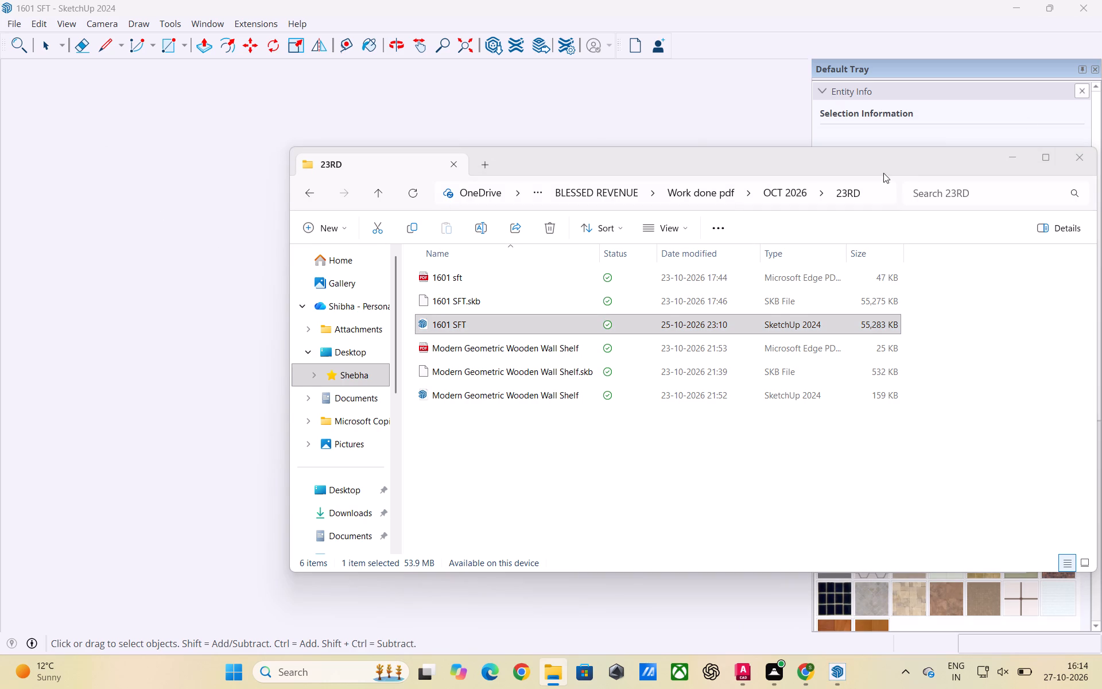
click(1019, 161)
scroll(468, 228, down, 6)
scroll(469, 251, up, 1)
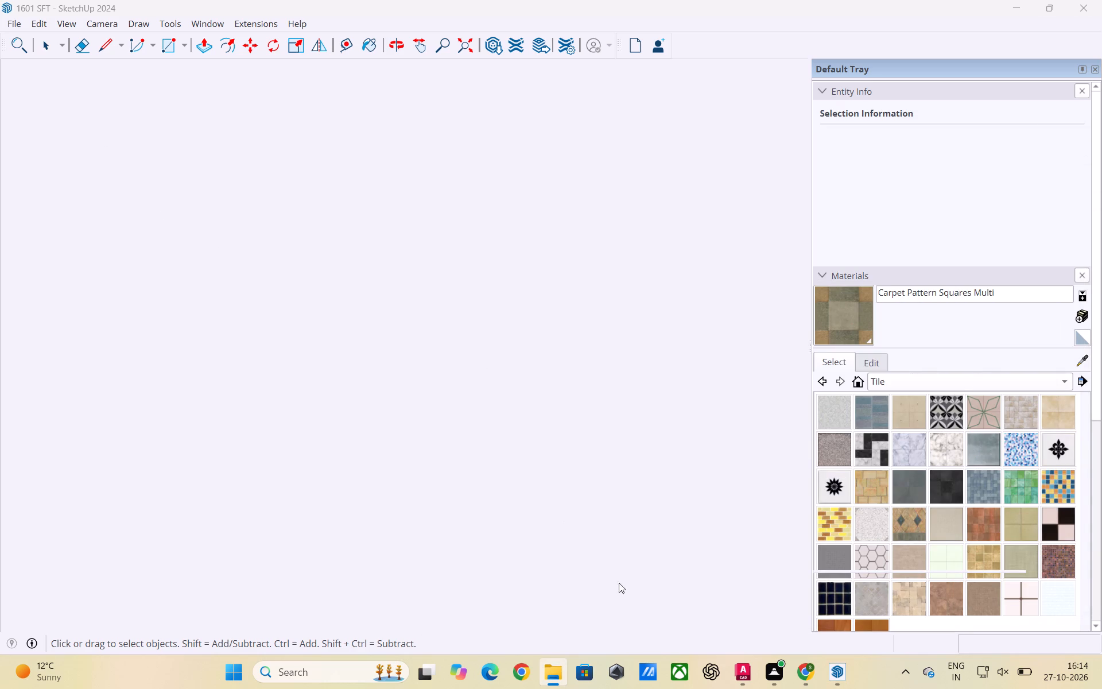
click(767, 607)
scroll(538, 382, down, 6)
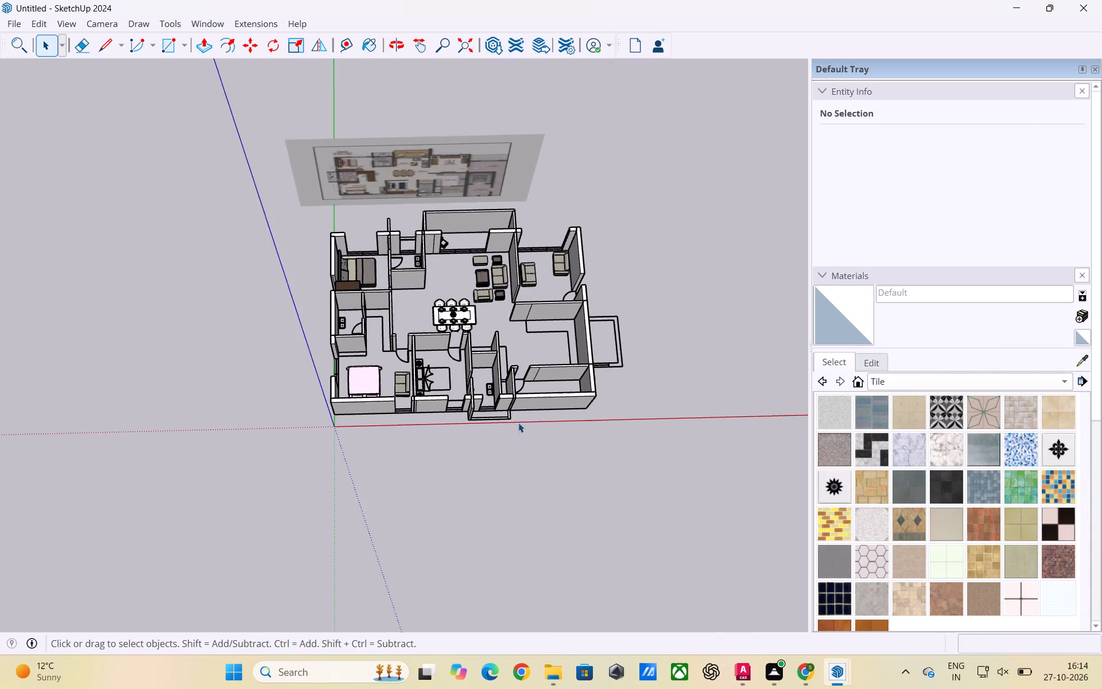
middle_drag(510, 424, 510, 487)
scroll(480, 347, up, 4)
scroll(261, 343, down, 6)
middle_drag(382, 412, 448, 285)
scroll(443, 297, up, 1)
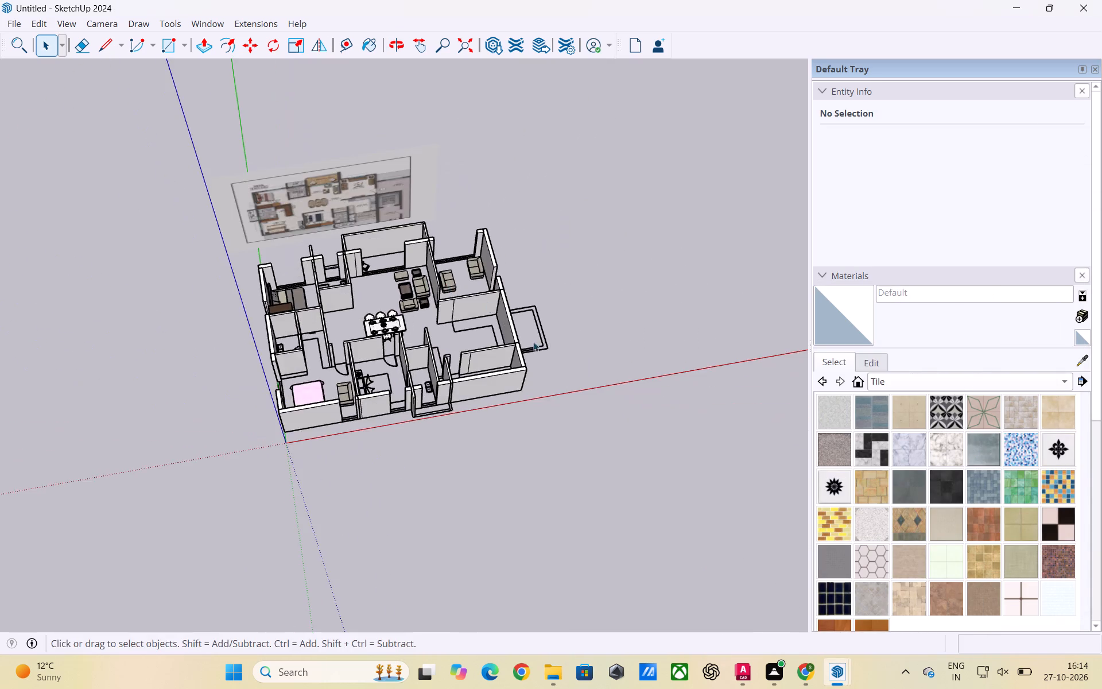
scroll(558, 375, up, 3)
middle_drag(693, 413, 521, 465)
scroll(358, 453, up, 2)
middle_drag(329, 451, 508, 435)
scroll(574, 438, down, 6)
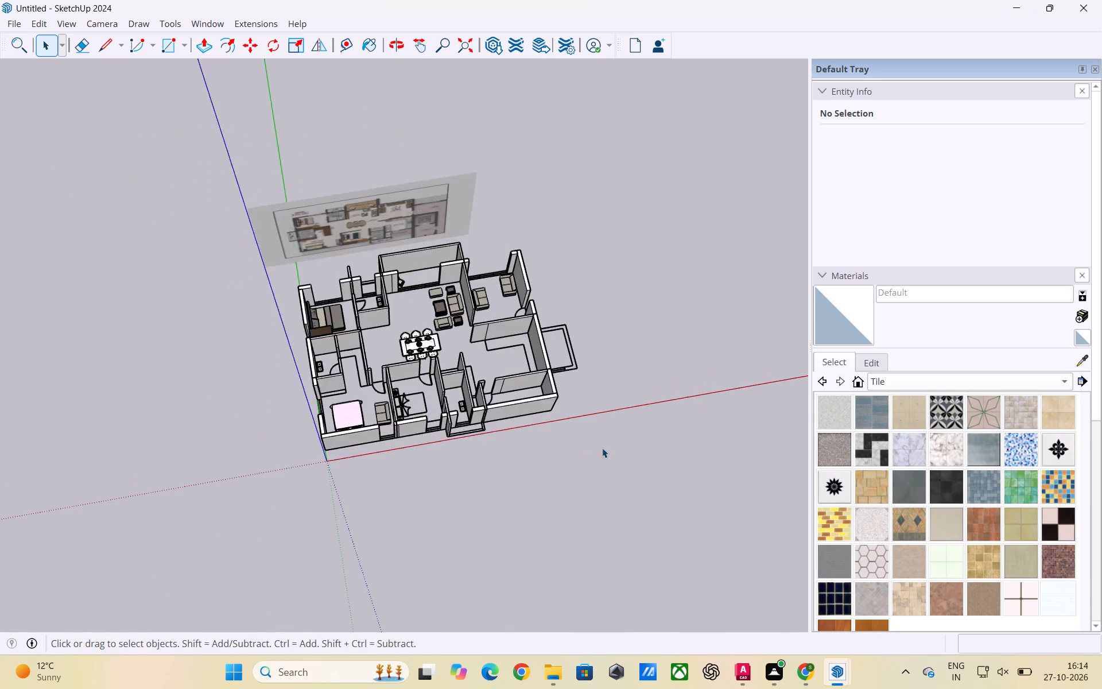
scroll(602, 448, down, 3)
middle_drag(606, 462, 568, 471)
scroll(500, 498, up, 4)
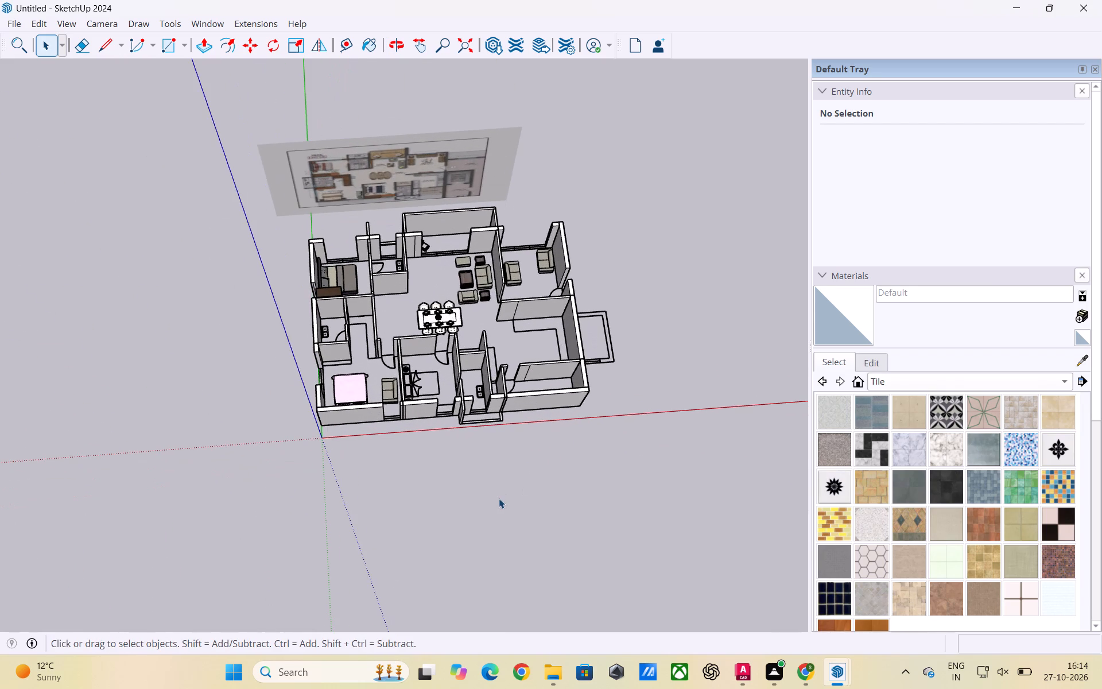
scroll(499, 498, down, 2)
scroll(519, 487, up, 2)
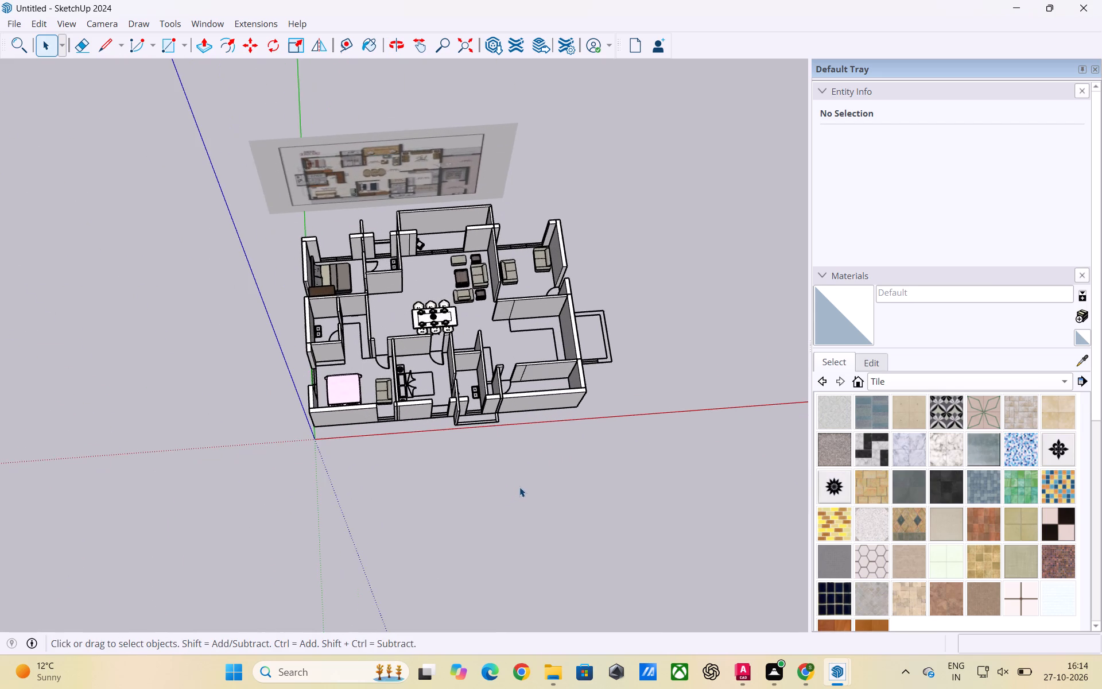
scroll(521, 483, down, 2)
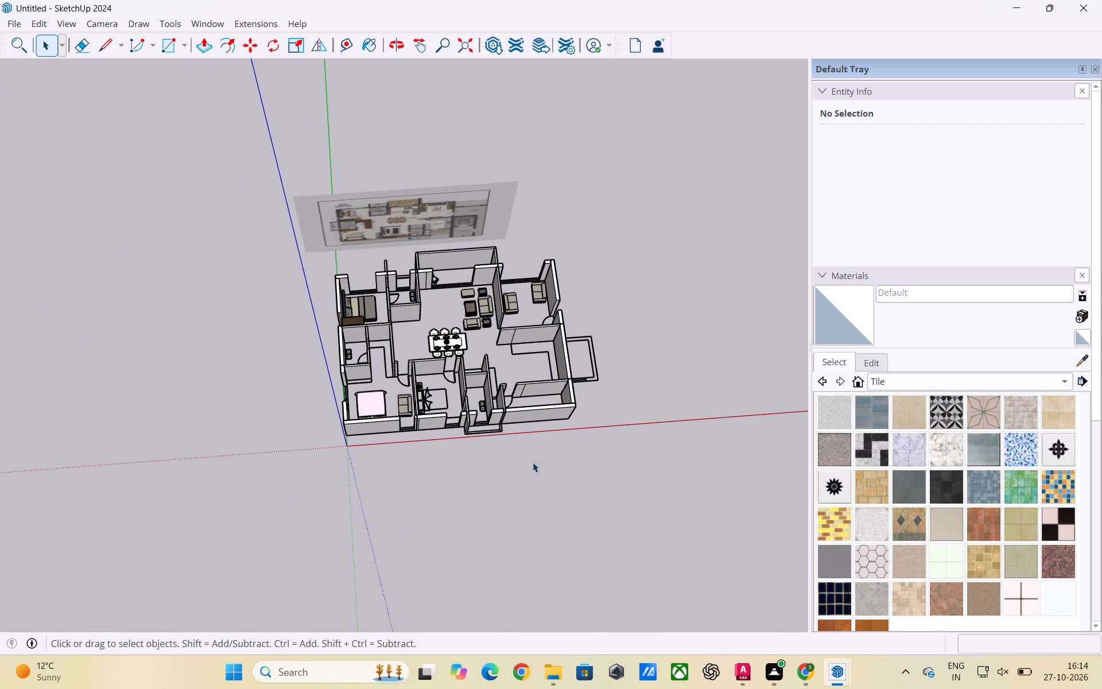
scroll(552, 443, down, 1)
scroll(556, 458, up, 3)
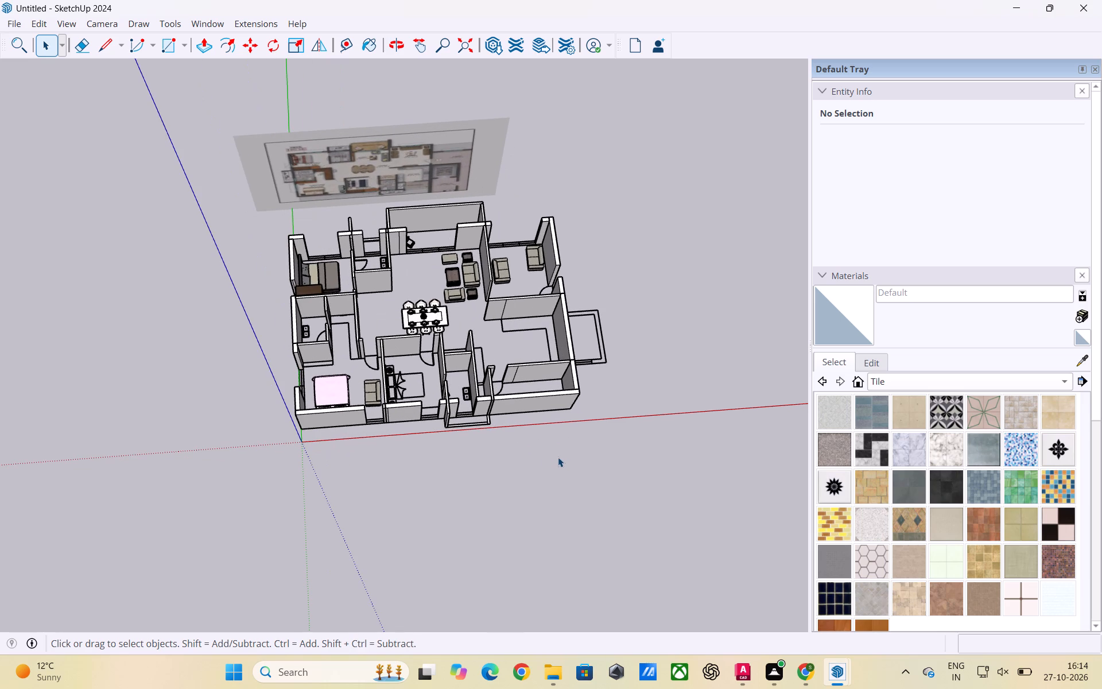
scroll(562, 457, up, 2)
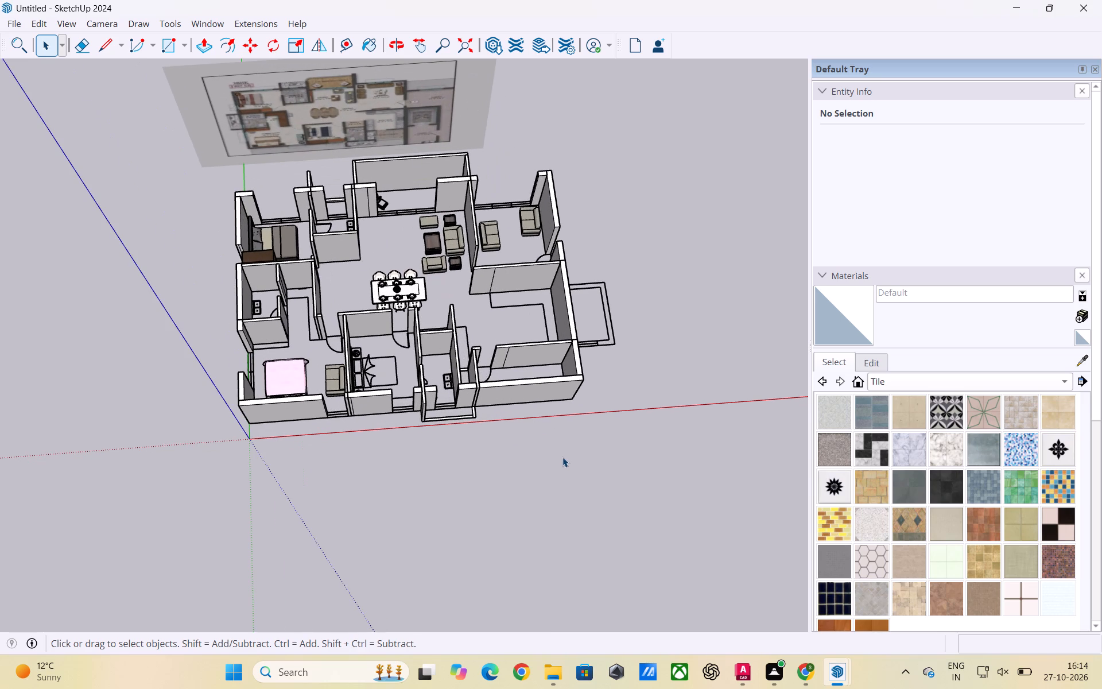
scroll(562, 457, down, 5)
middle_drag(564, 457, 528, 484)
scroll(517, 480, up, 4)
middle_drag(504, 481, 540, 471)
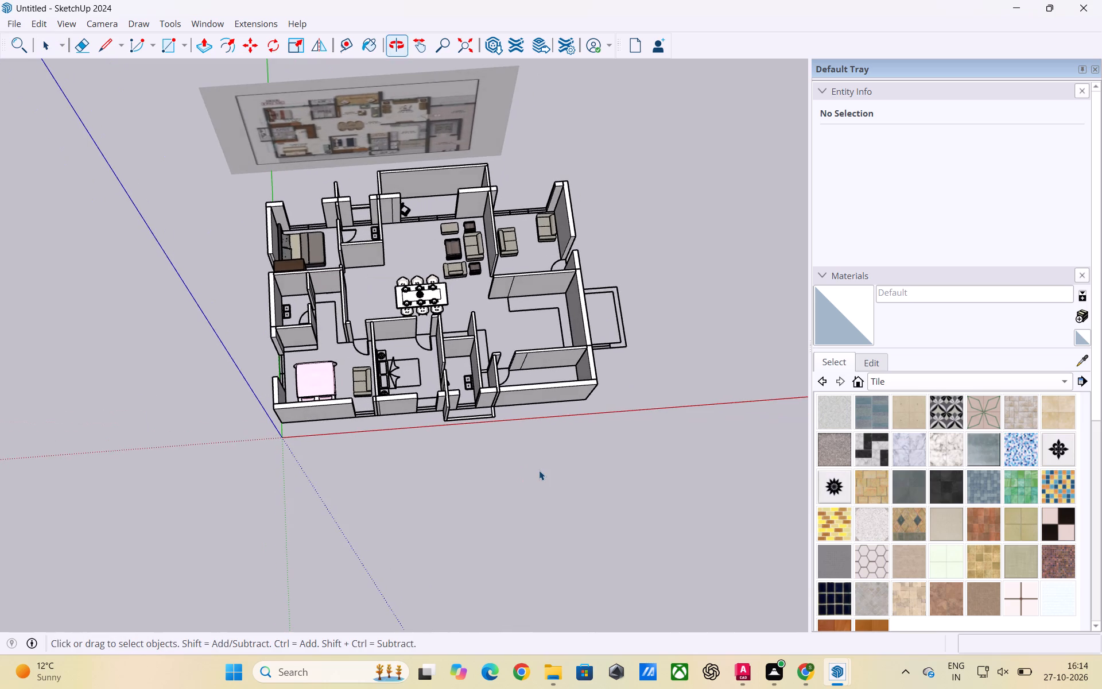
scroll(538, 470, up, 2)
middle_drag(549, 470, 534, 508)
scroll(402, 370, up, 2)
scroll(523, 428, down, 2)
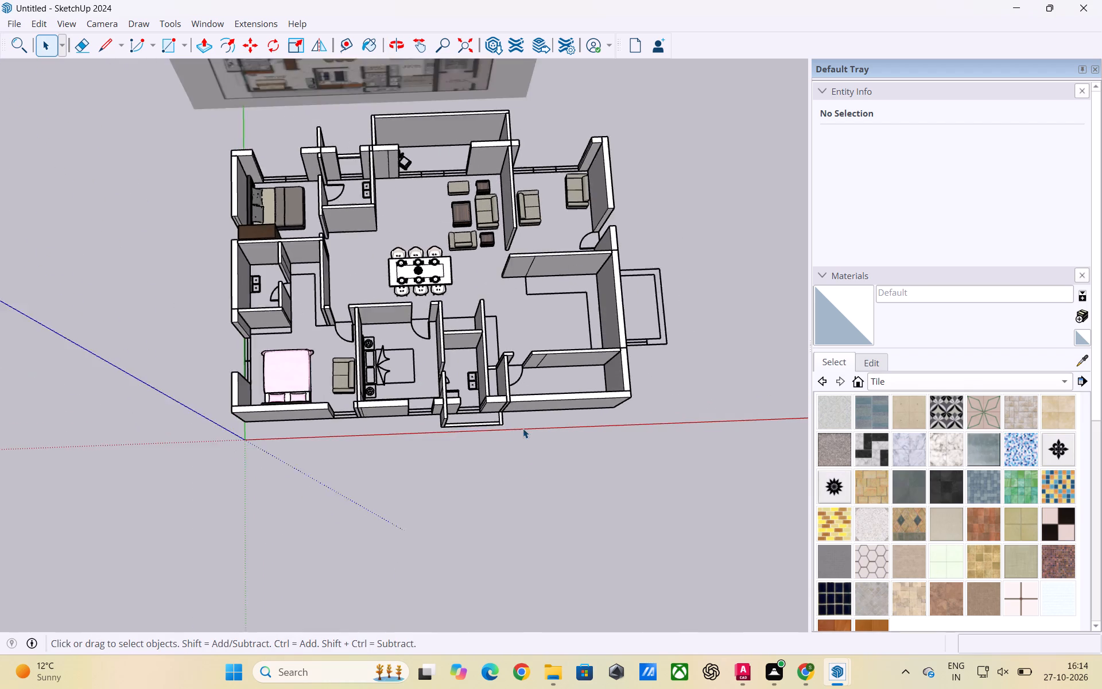
Examine the furnished bedrooms, dining and living areas up close, alongside the reference plan image.
scroll(523, 428, down, 6)
middle_drag(522, 407, 515, 215)
scroll(502, 310, up, 10)
scroll(517, 282, down, 6)
middle_drag(487, 288, 468, 422)
scroll(210, 307, up, 5)
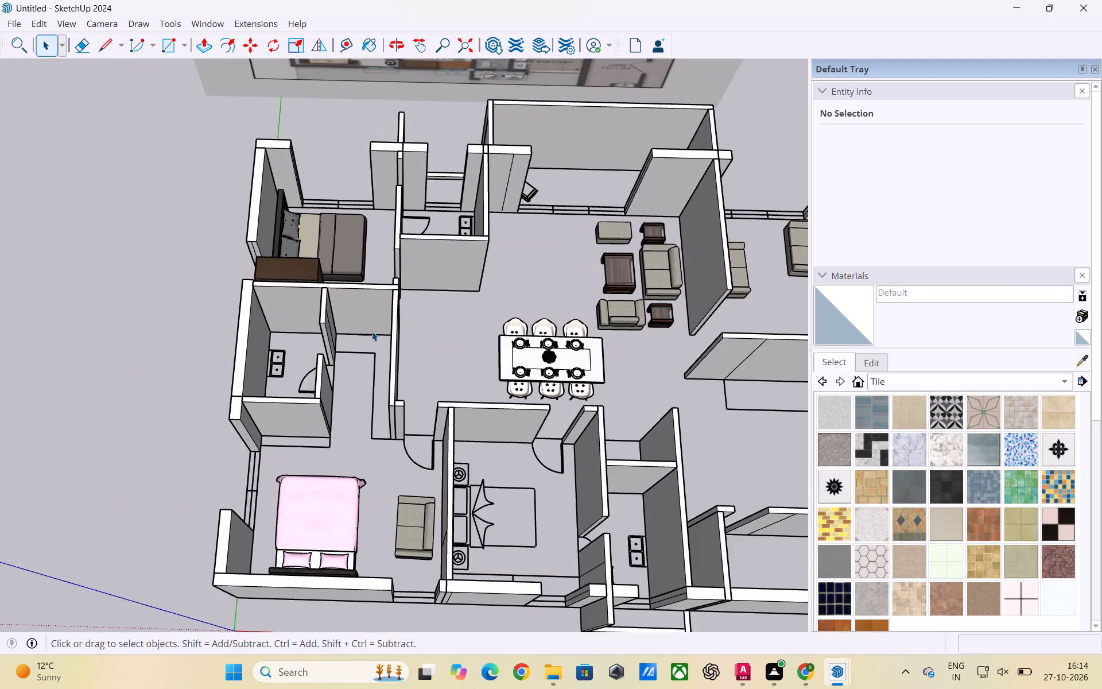
middle_drag(459, 339, 351, 332)
scroll(258, 311, down, 7)
middle_drag(254, 351, 374, 389)
scroll(531, 408, up, 3)
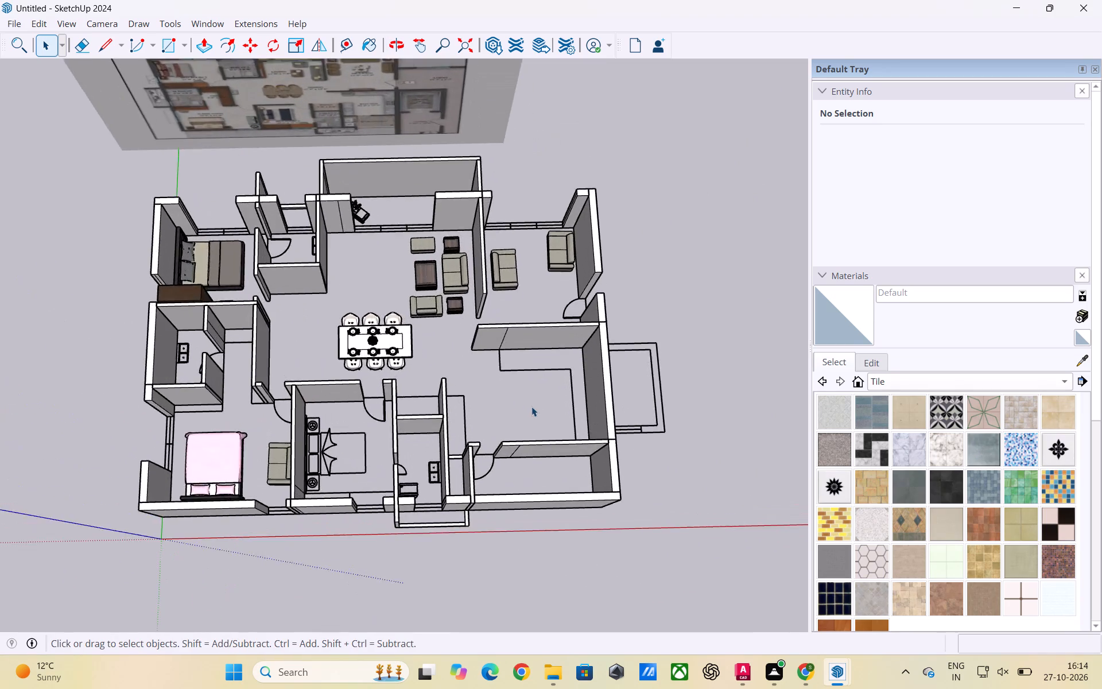
scroll(533, 408, down, 3)
scroll(436, 178, up, 6)
scroll(436, 177, down, 2)
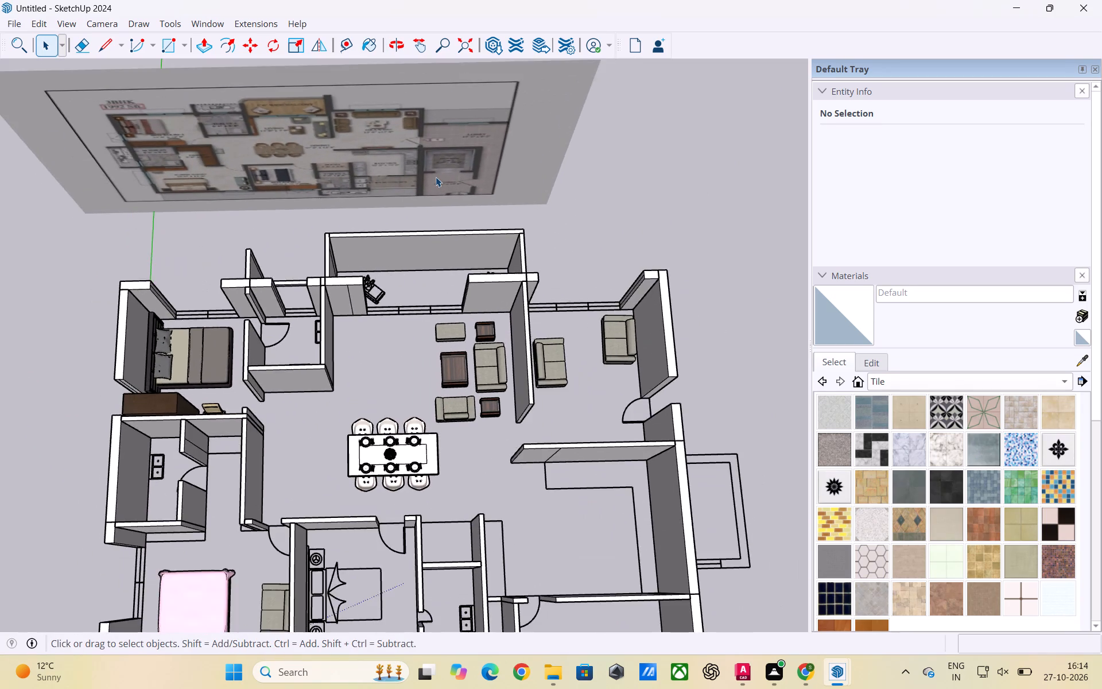
scroll(436, 177, down, 5)
middle_drag(410, 289, 403, 229)
scroll(371, 256, up, 3)
middle_drag(375, 256, 382, 256)
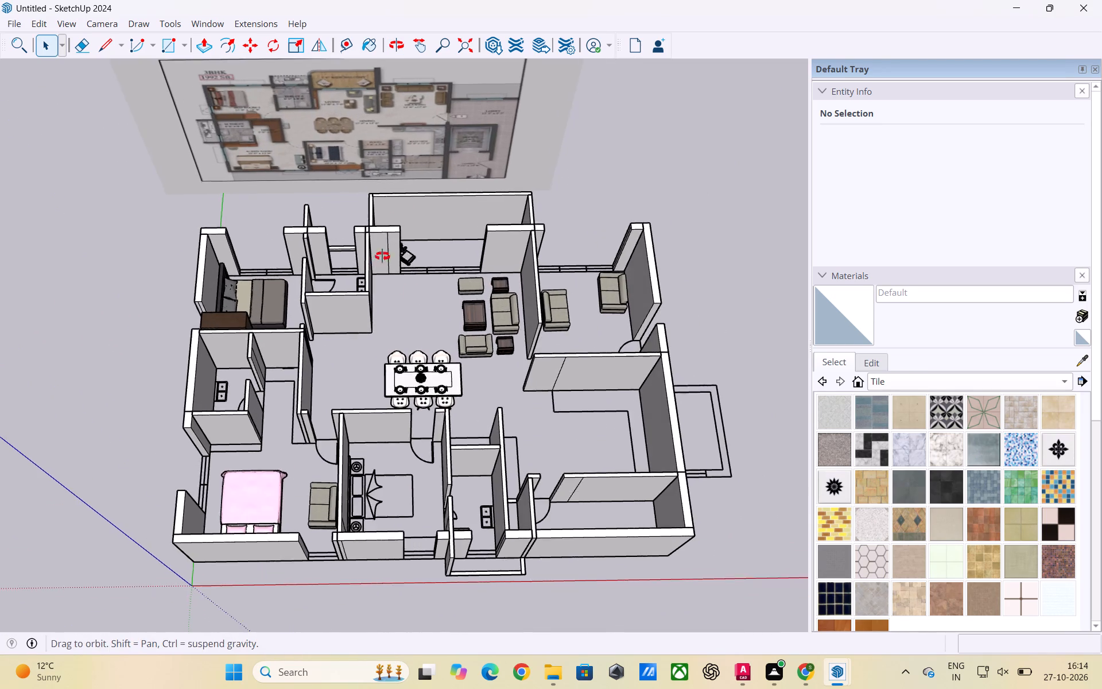
middle_drag(382, 256, 432, 256)
scroll(404, 248, down, 3)
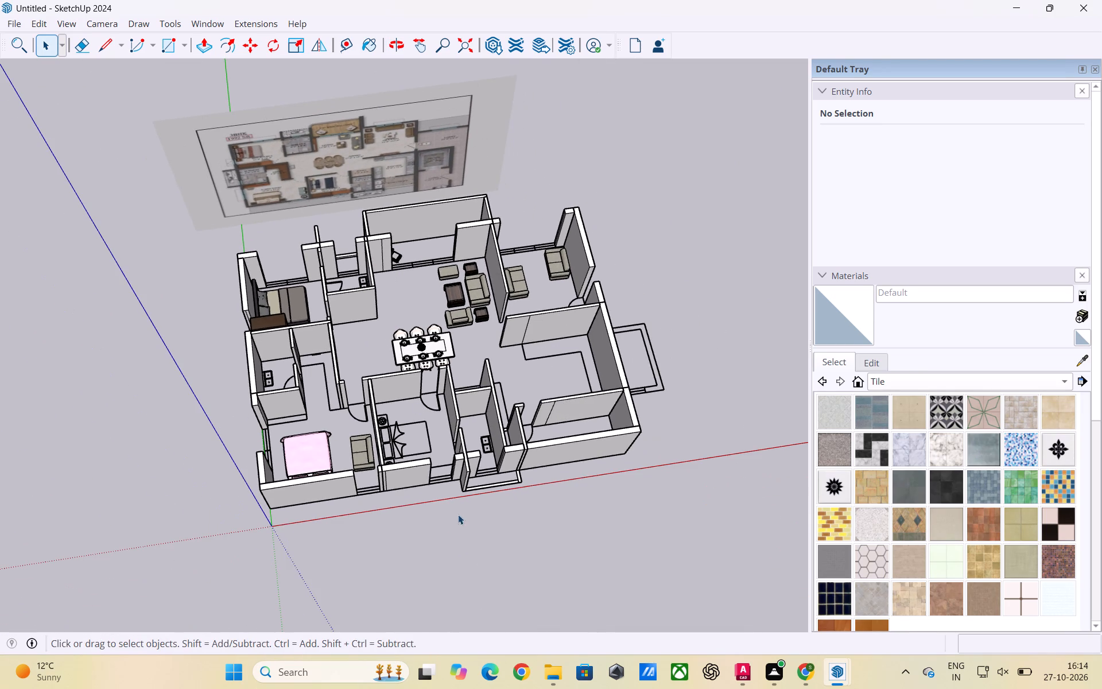
middle_drag(456, 518, 377, 525)
scroll(394, 482, up, 5)
scroll(396, 479, down, 1)
middle_drag(406, 481, 417, 484)
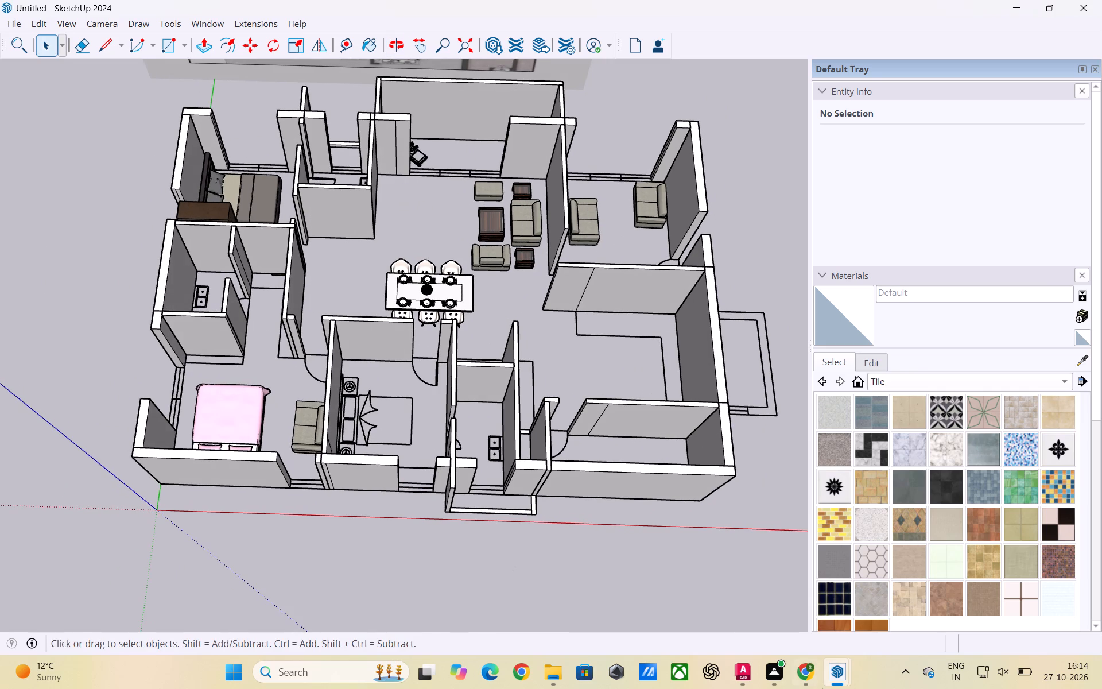
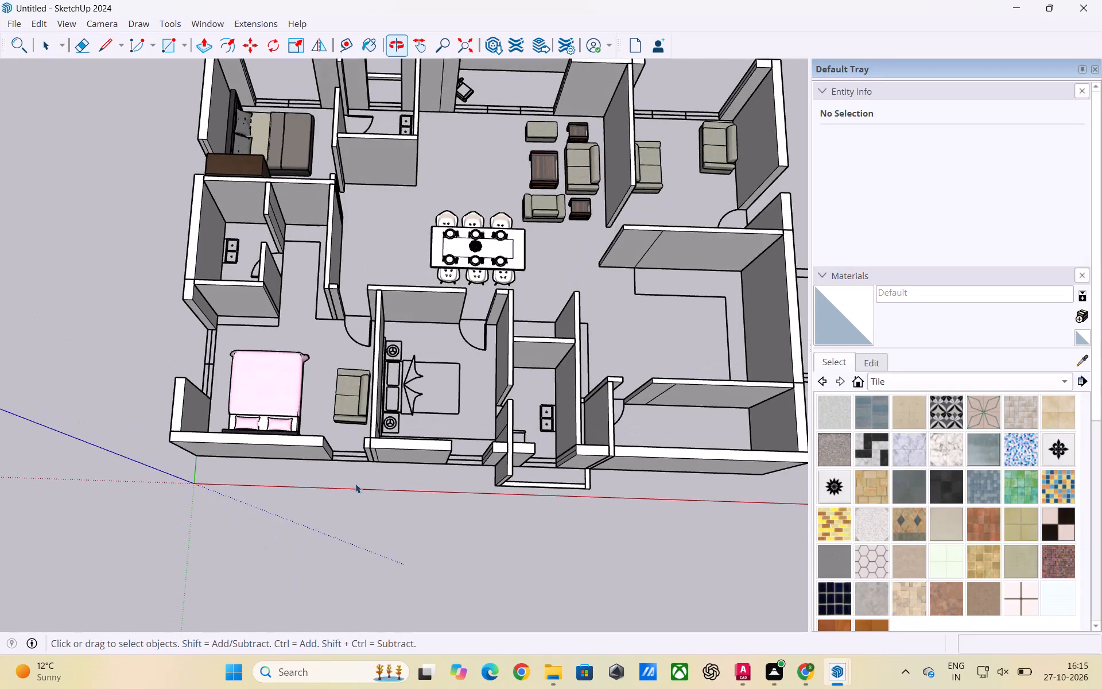
Examine the two front bedrooms, the adjoining bathroom and the overall furnished floor plan from several angles.
scroll(353, 479, up, 3)
scroll(308, 447, down, 2)
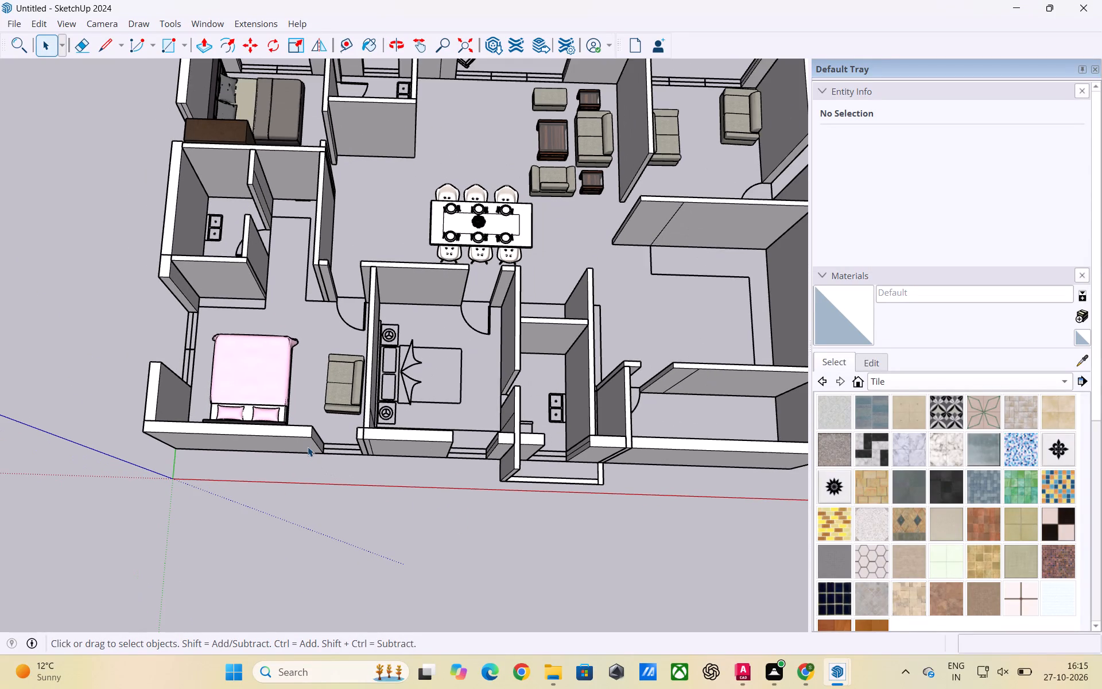
scroll(308, 446, down, 3)
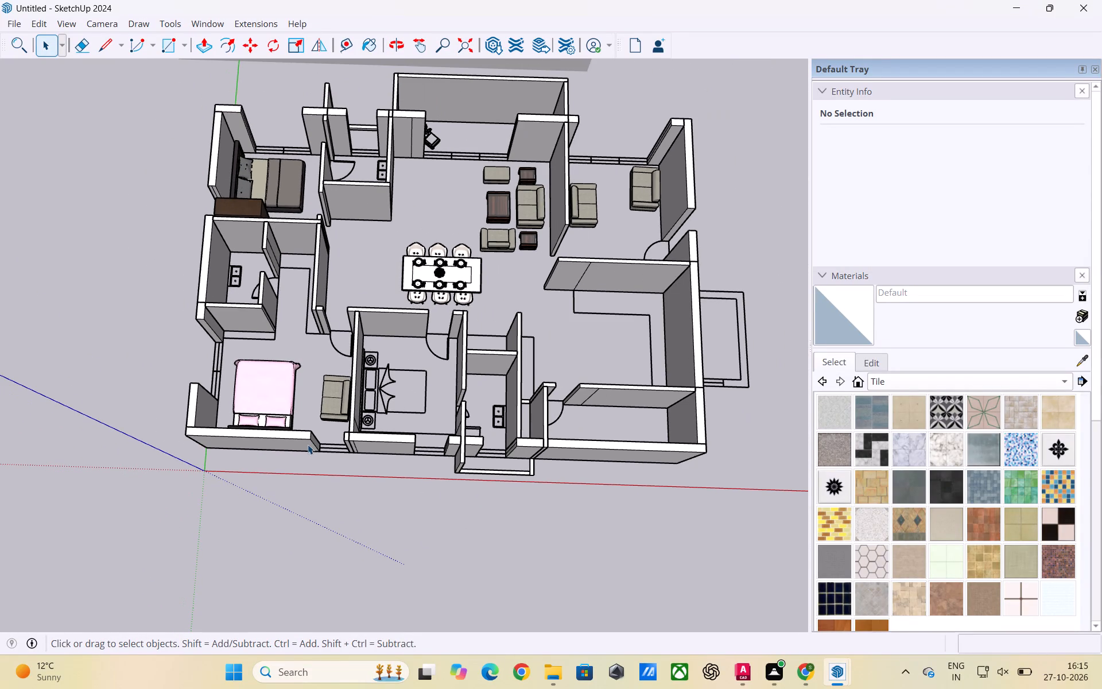
scroll(510, 405, down, 6)
middle_drag(460, 444, 463, 537)
scroll(455, 428, up, 7)
middle_drag(454, 434, 449, 328)
scroll(492, 393, up, 3)
middle_drag(556, 412, 350, 385)
scroll(360, 395, up, 3)
middle_drag(332, 414, 480, 397)
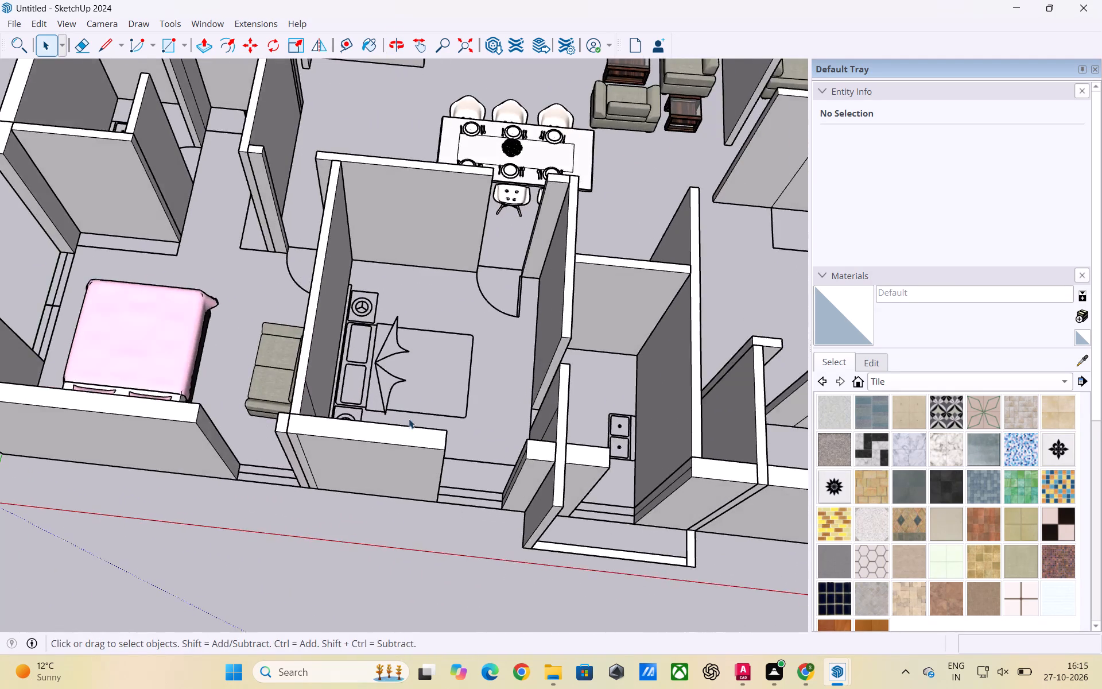
scroll(416, 418, up, 2)
scroll(479, 402, down, 8)
middle_drag(373, 448, 455, 444)
scroll(406, 446, up, 3)
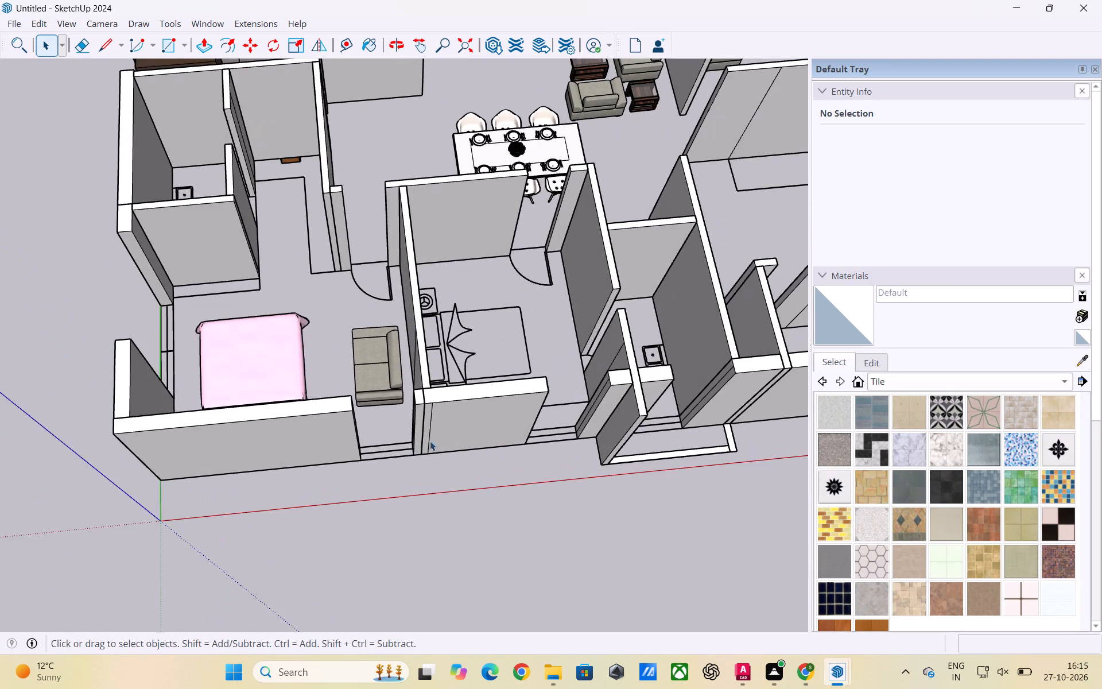
scroll(494, 440, down, 3)
scroll(419, 424, up, 6)
scroll(421, 416, down, 1)
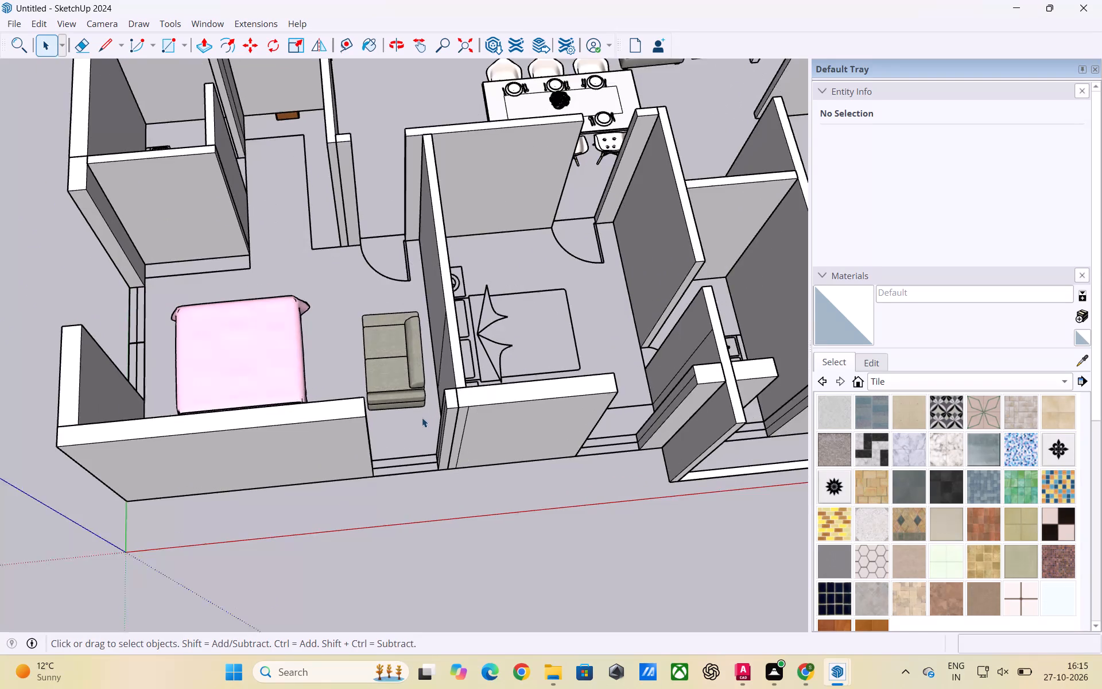
scroll(422, 417, down, 3)
middle_drag(520, 413, 340, 415)
scroll(322, 380, down, 4)
middle_drag(304, 382, 416, 446)
scroll(390, 411, down, 2)
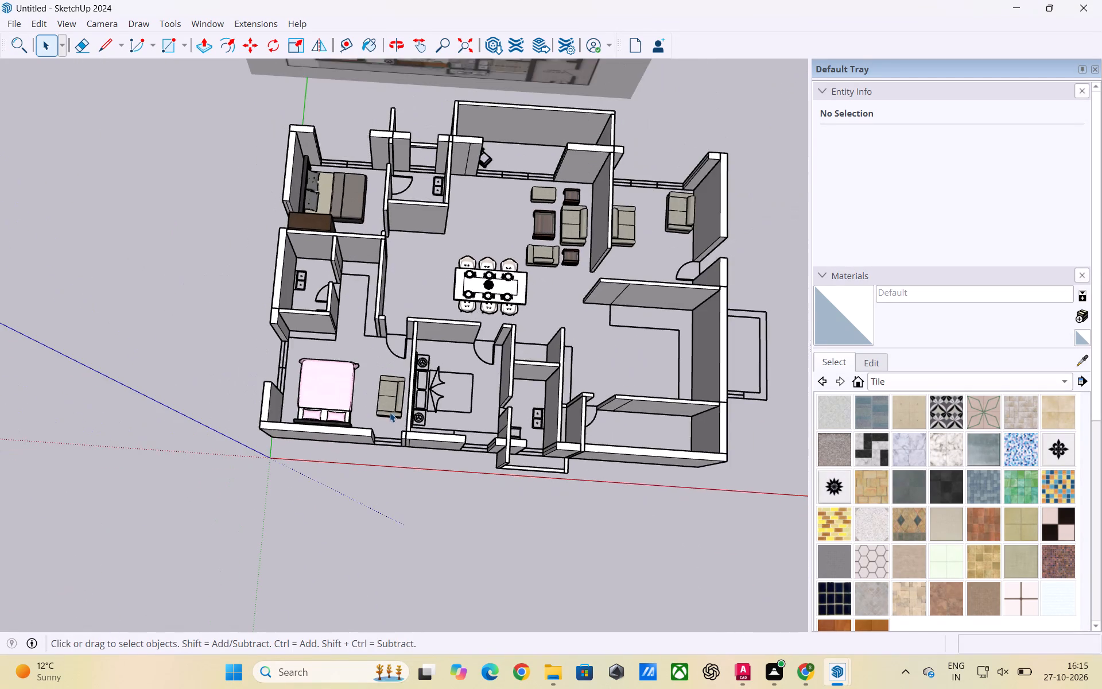
scroll(390, 412, down, 2)
scroll(439, 428, up, 4)
middle_drag(413, 420, 447, 423)
scroll(495, 416, down, 1)
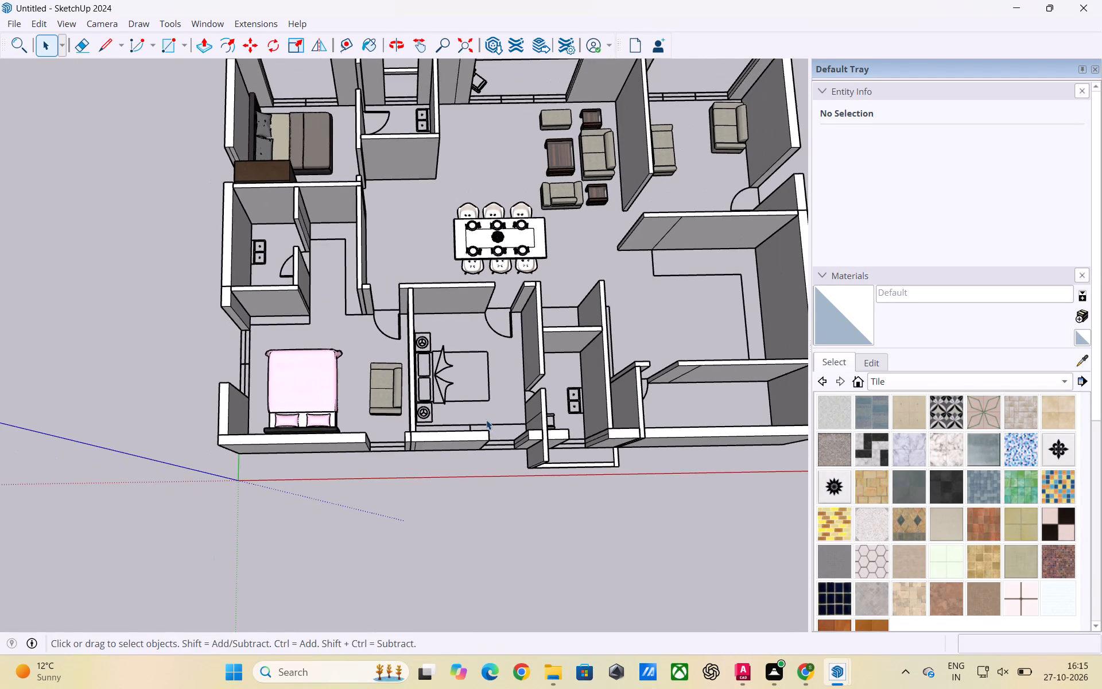
middle_drag(474, 424, 458, 428)
scroll(451, 439, up, 4)
scroll(456, 439, down, 2)
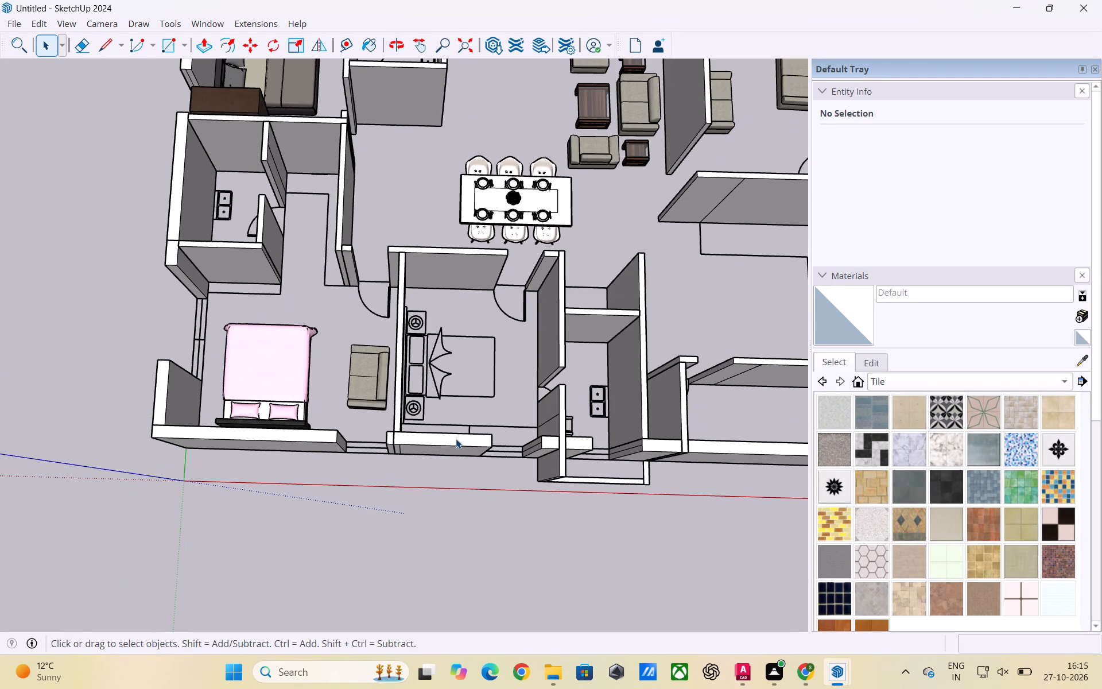
scroll(456, 439, down, 2)
scroll(455, 445, up, 4)
scroll(511, 404, up, 3)
scroll(508, 388, down, 5)
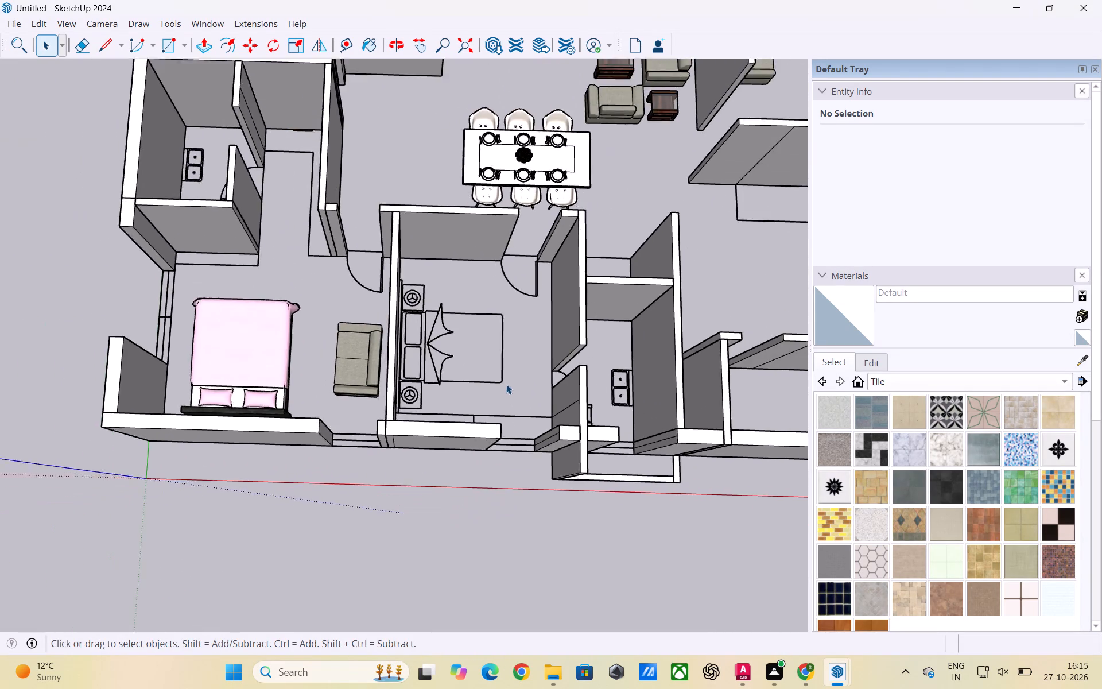
scroll(506, 384, down, 3)
middle_drag(526, 388, 509, 417)
scroll(506, 417, up, 2)
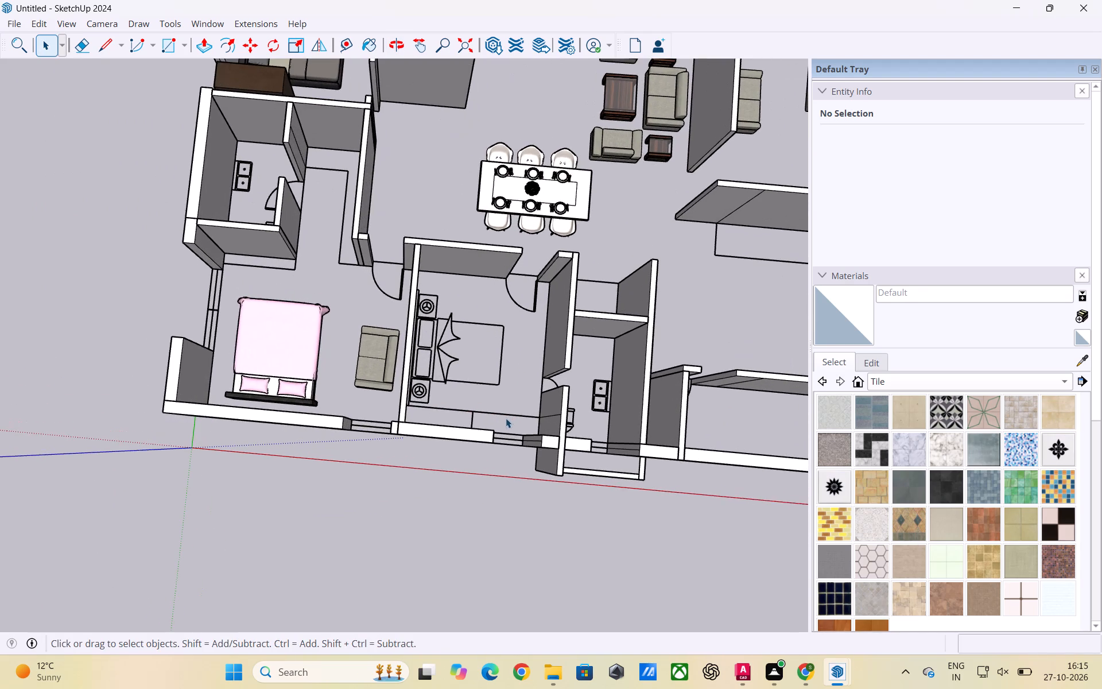
scroll(505, 416, up, 2)
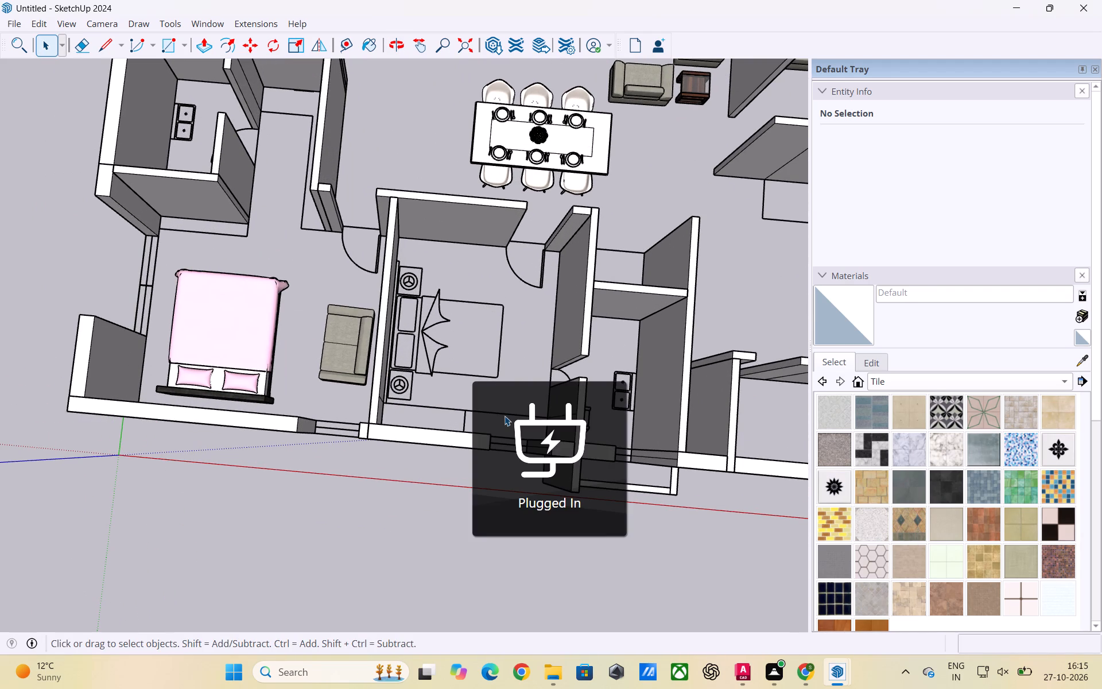
scroll(521, 375, down, 4)
scroll(310, 486, down, 5)
middle_drag(343, 446, 412, 358)
scroll(495, 365, up, 5)
scroll(375, 358, down, 4)
middle_drag(515, 396, 386, 401)
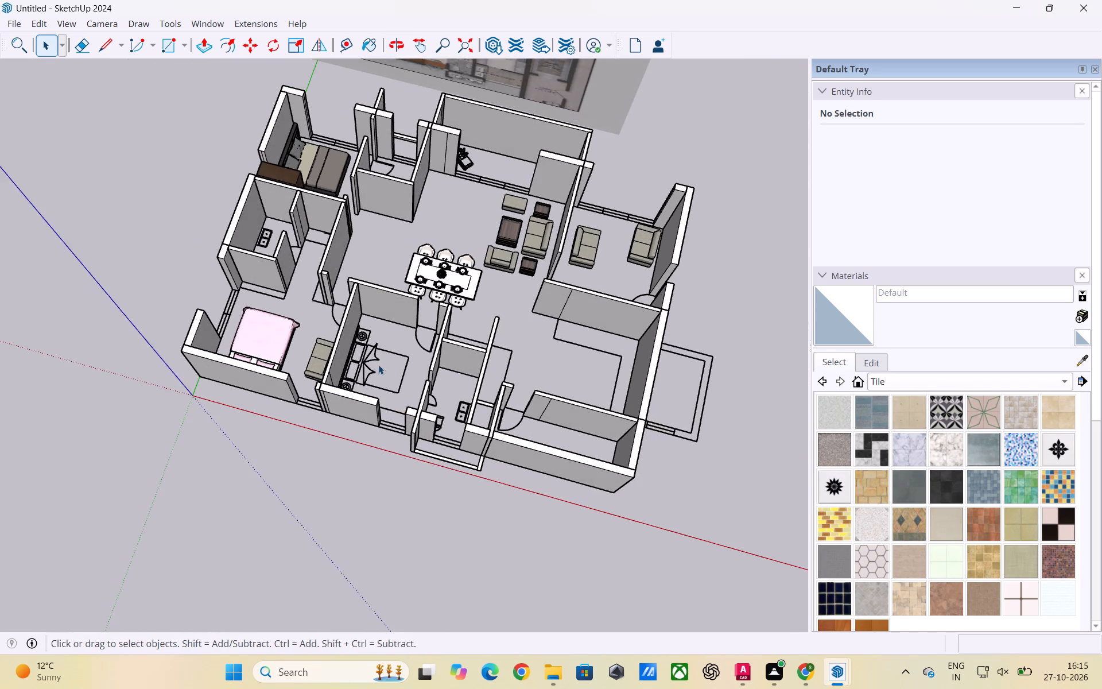
scroll(378, 364, up, 2)
middle_drag(383, 361, 446, 392)
scroll(433, 345, down, 4)
scroll(552, 392, up, 2)
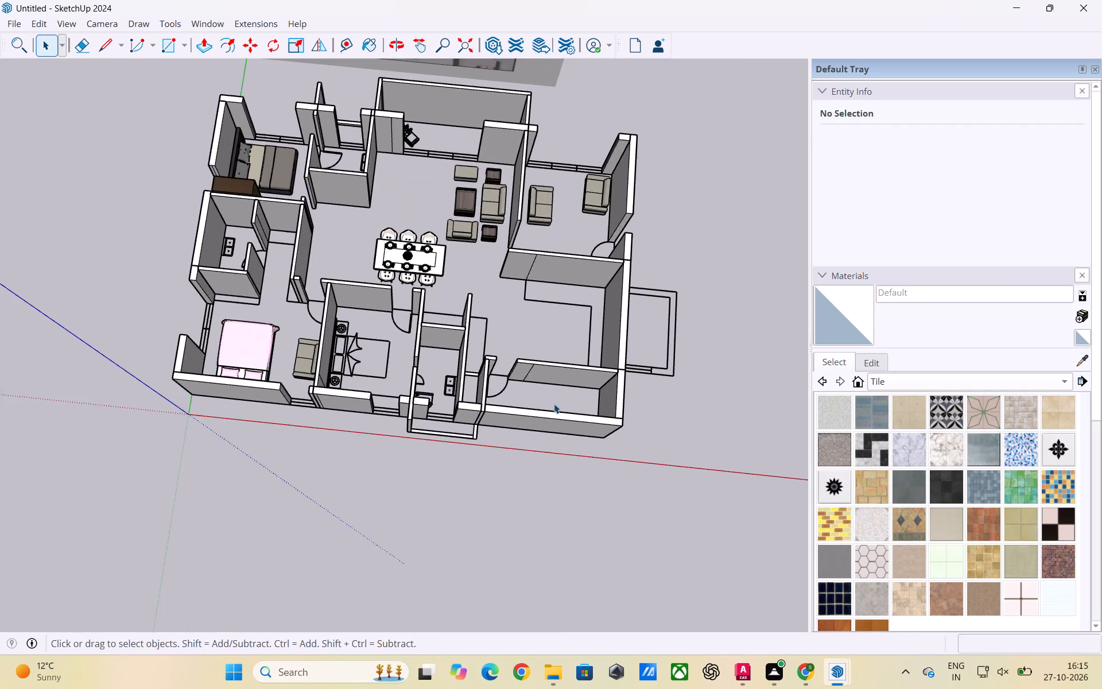
Draw a rectangle about 2' 5" by 9' 3" over the kitchen counter outline along the wall nearest the living area.
middle_drag(561, 408, 553, 342)
scroll(549, 312, down, 1)
middle_drag(550, 323, 547, 381)
scroll(569, 305, up, 8)
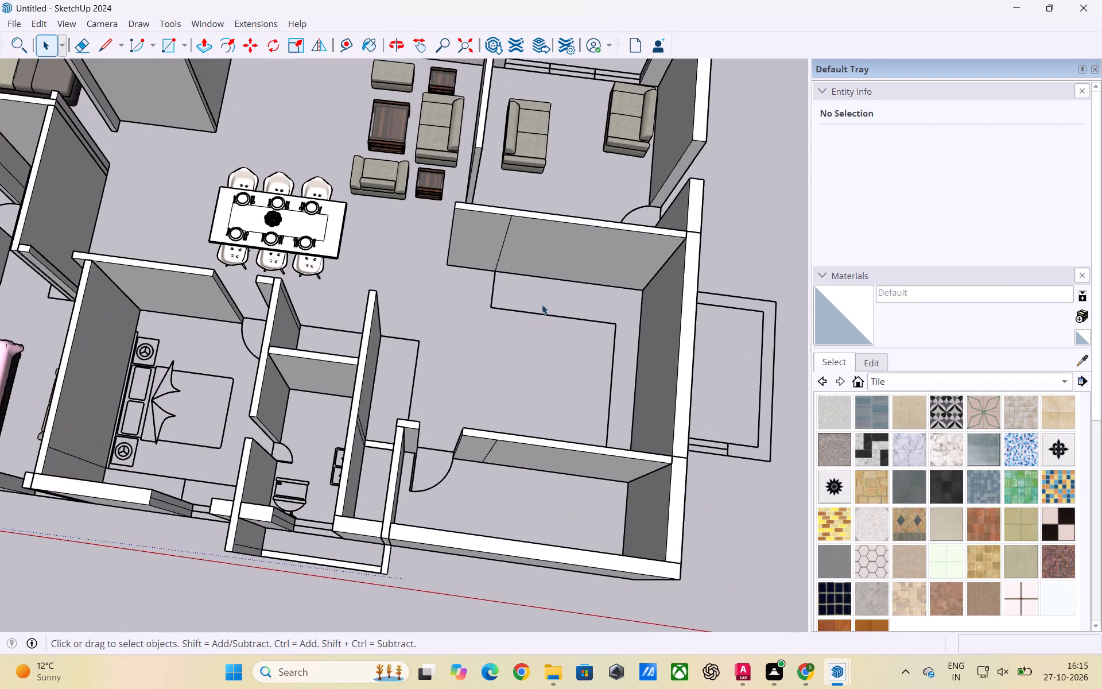
middle_drag(539, 312, 535, 346)
middle_drag(575, 339, 599, 342)
key(r)
scroll(551, 338, up, 2)
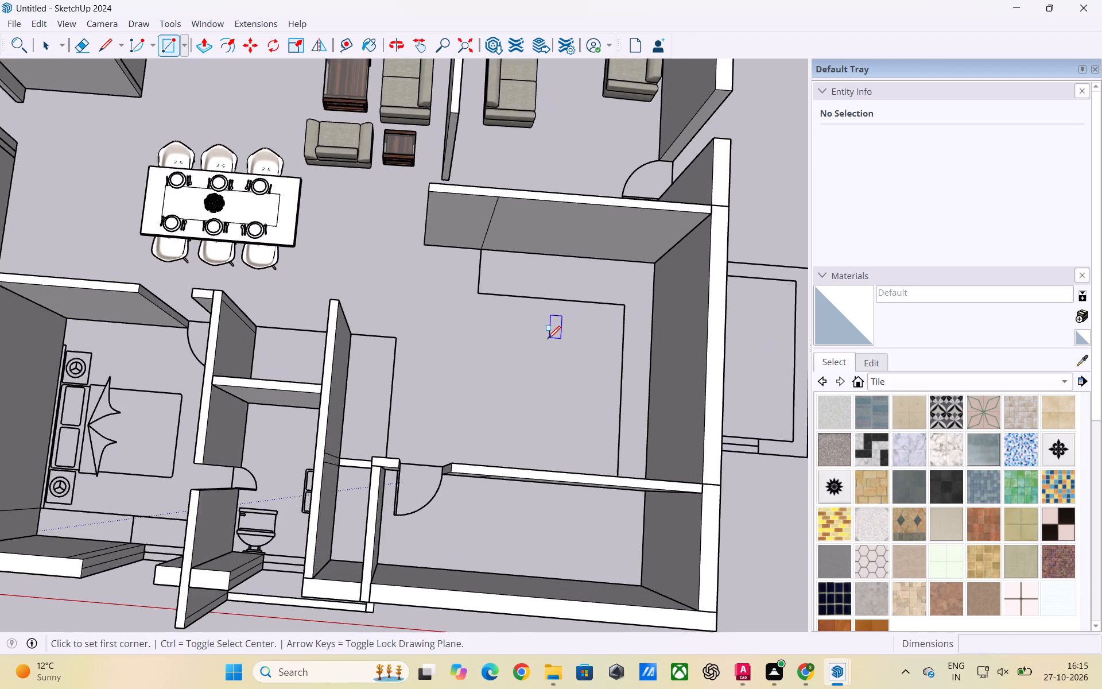
scroll(548, 339, up, 2)
click(468, 232)
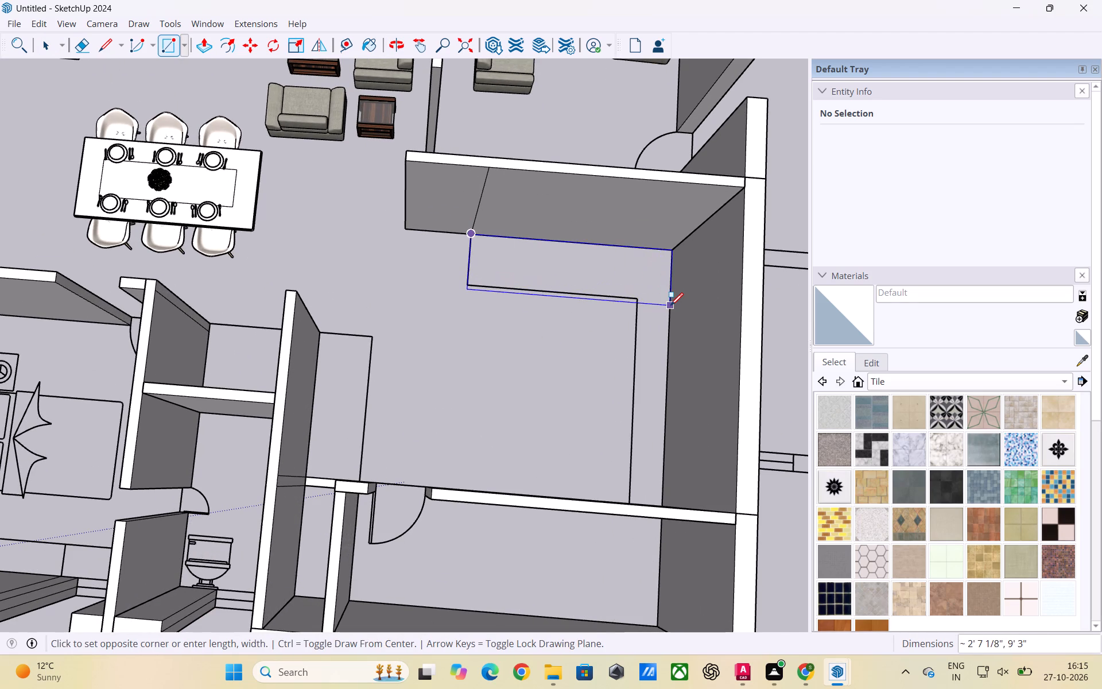
scroll(673, 305, up, 3)
click(673, 300)
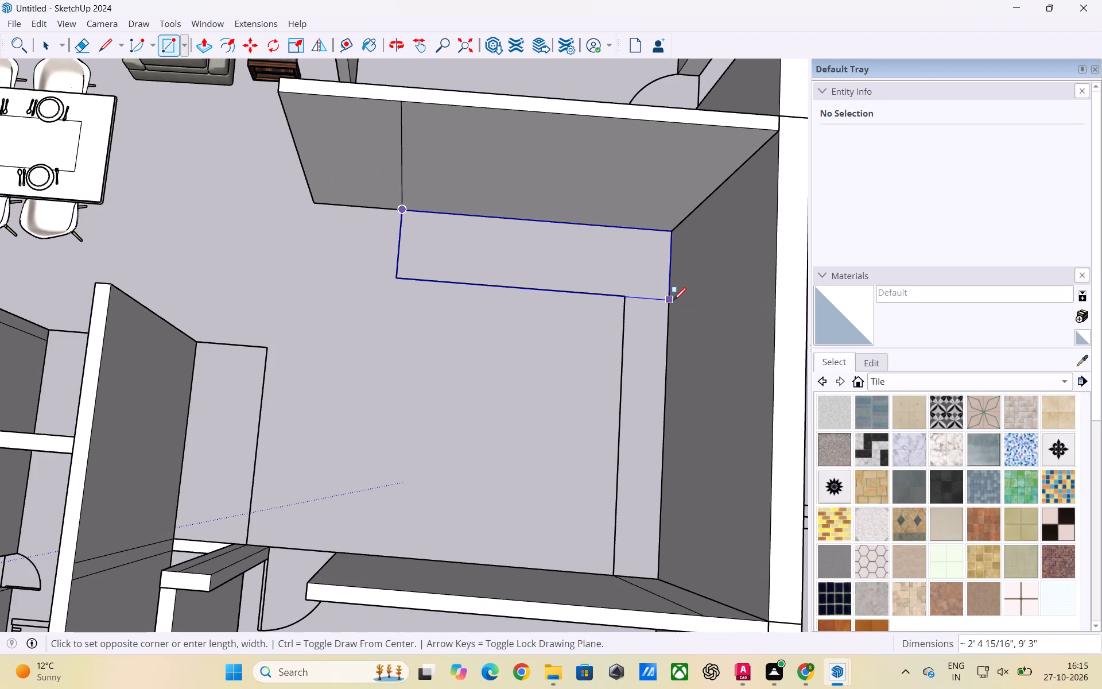
Draw a second rectangle, about 1' 6" wide, over the counter outline along the kitchen's outer wall, from the first counter to the opposite wall.
scroll(523, 278, down, 2)
click(608, 295)
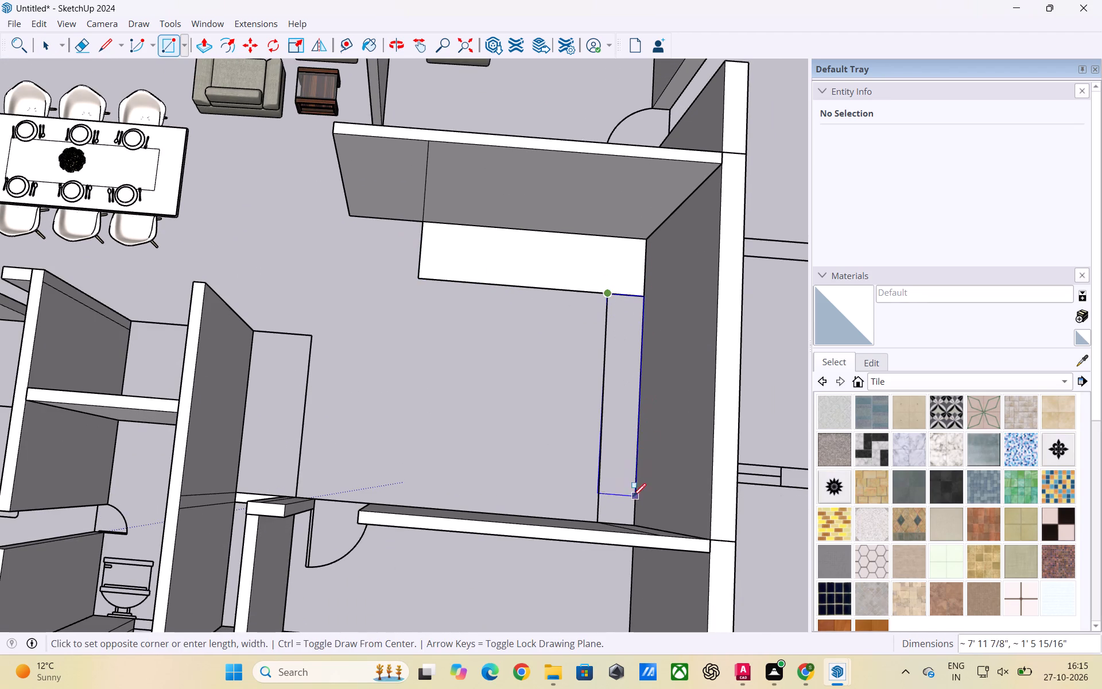
click(634, 524)
Make each of the two kitchen counter rectangles, with its edges, into its own separate group.
key(space)
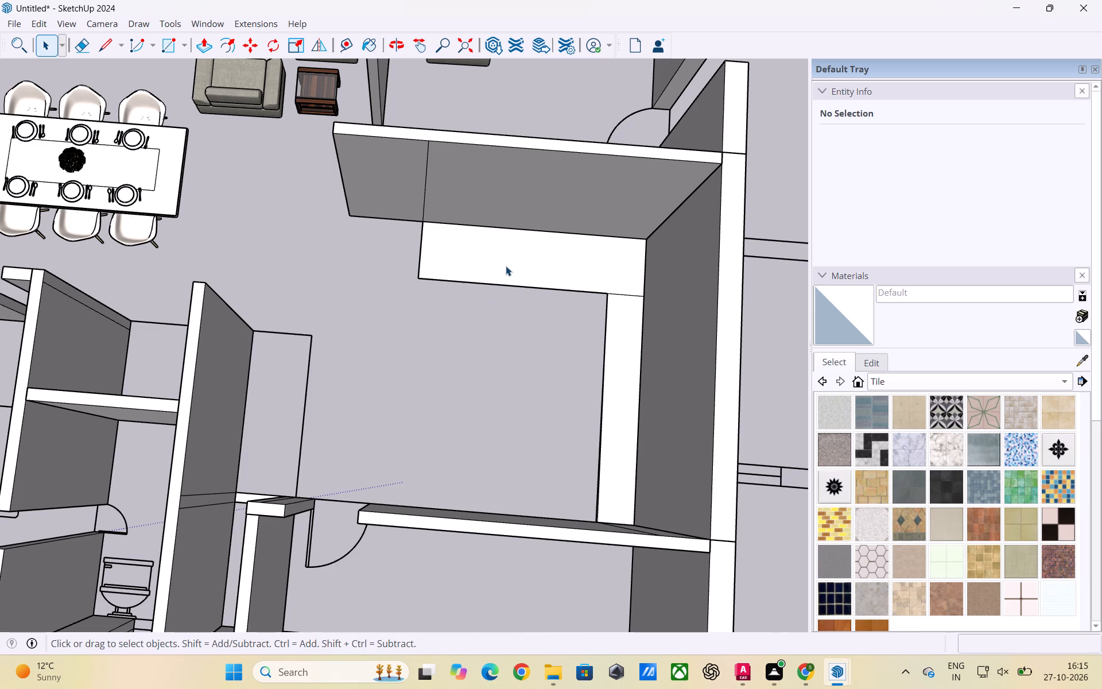
double_click(506, 266)
right_click(506, 265)
click(554, 405)
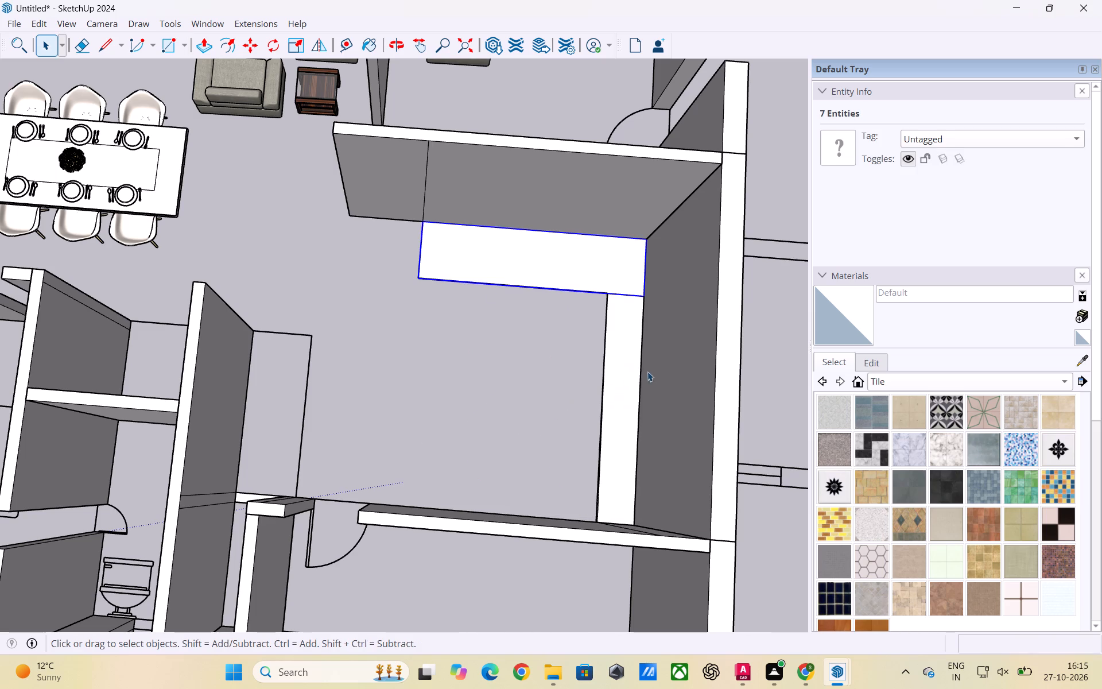
double_click(625, 380)
right_click(622, 381)
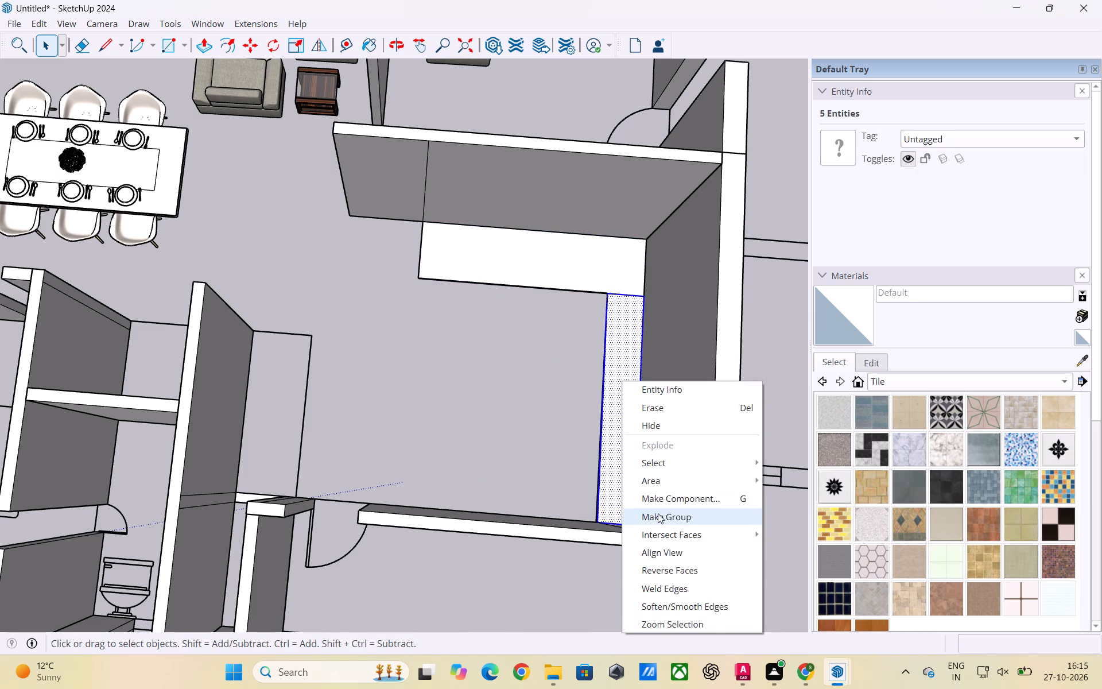
click(658, 513)
click(528, 446)
Examine the kitchen, the bedrooms and the wardrobe outline beside the double bedroom's bathroom across the floor plan.
scroll(563, 423, down, 7)
middle_drag(546, 470, 559, 409)
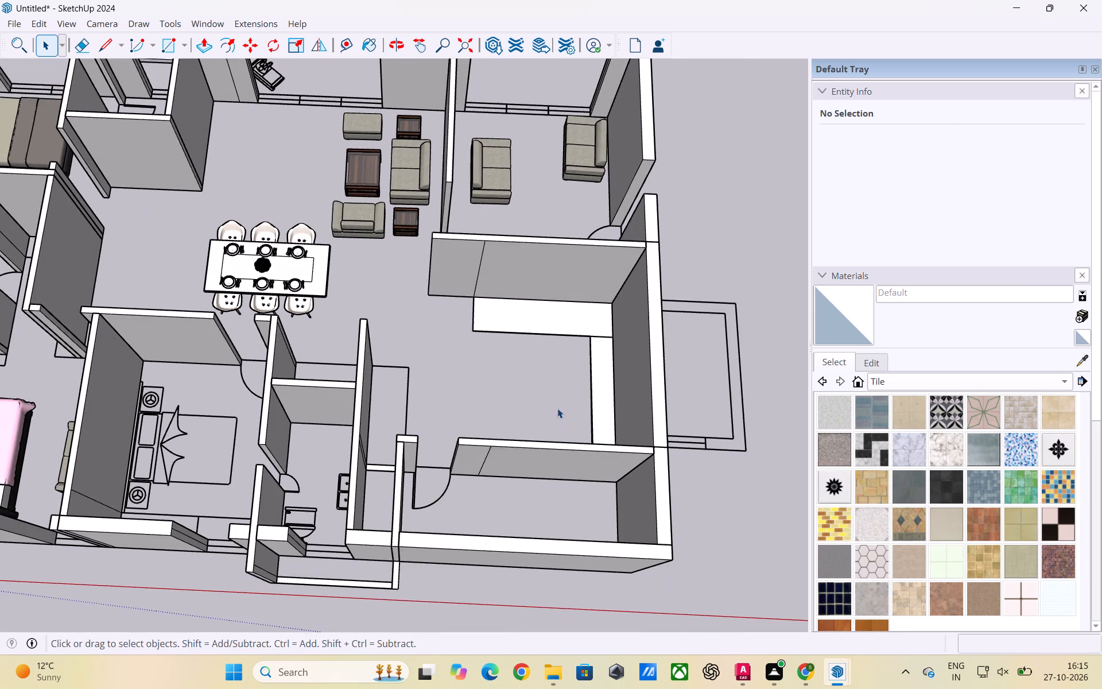
scroll(556, 415, up, 2)
scroll(545, 413, down, 6)
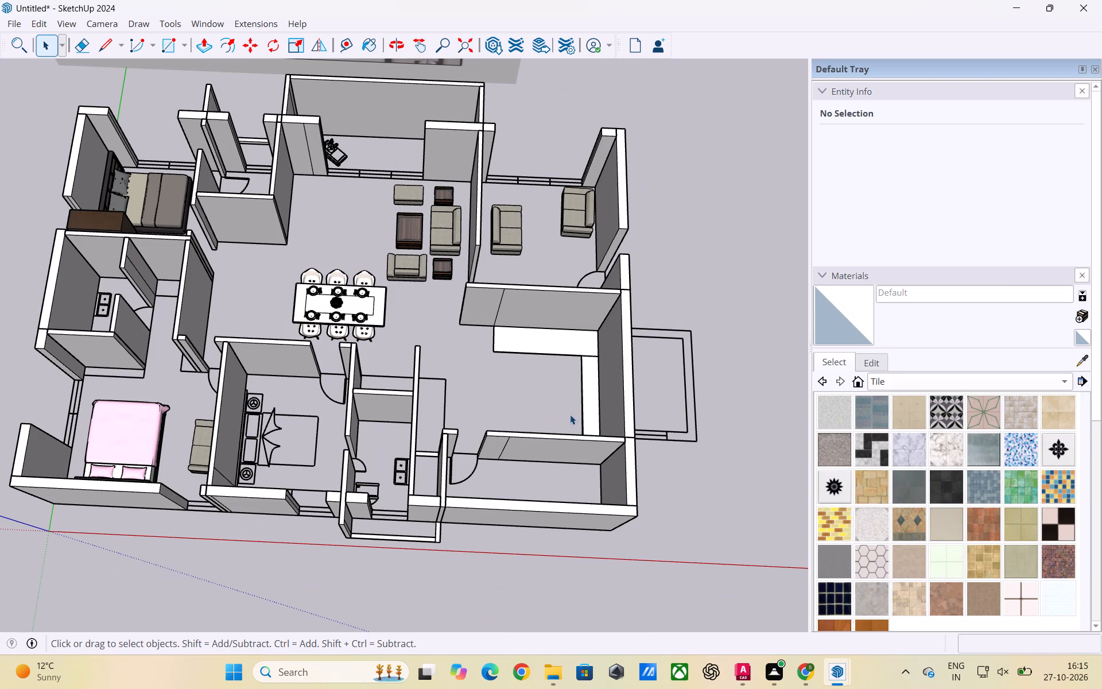
scroll(75, 338, up, 1)
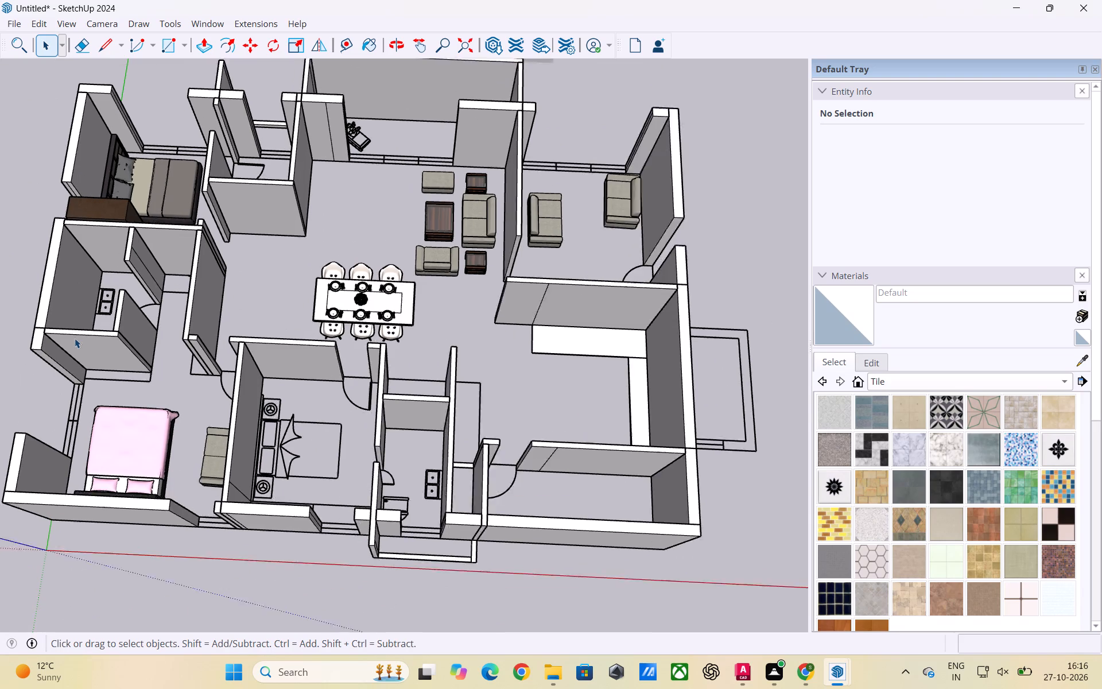
scroll(75, 338, up, 1)
scroll(125, 348, up, 3)
middle_drag(127, 346, 227, 336)
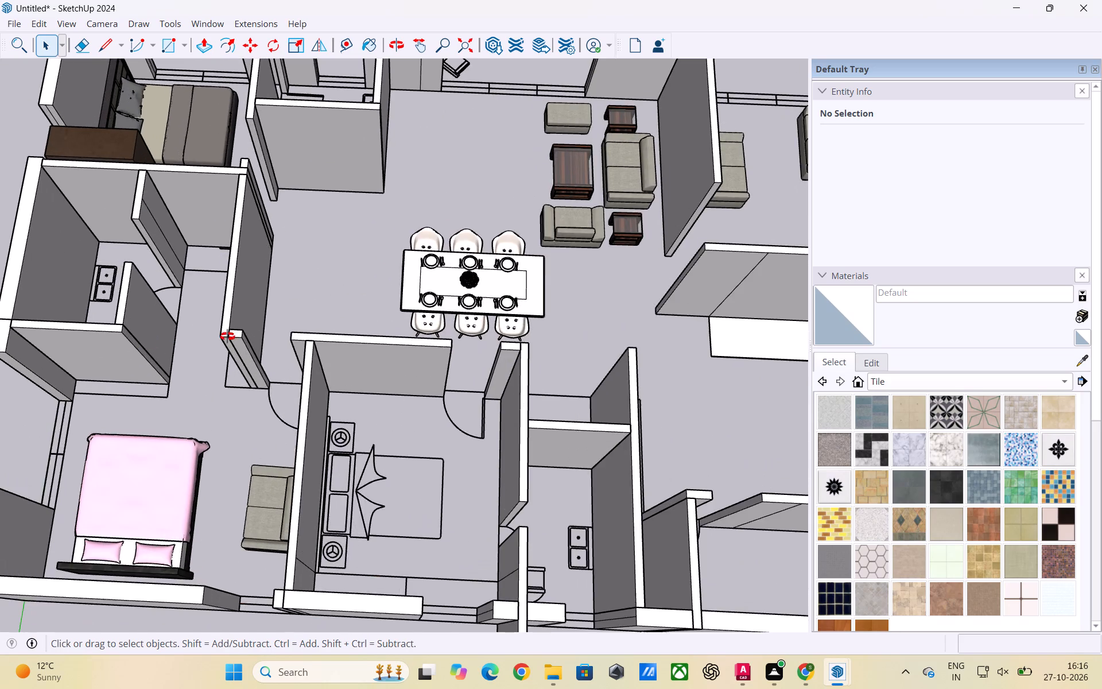
middle_drag(227, 336, 371, 323)
scroll(249, 335, down, 5)
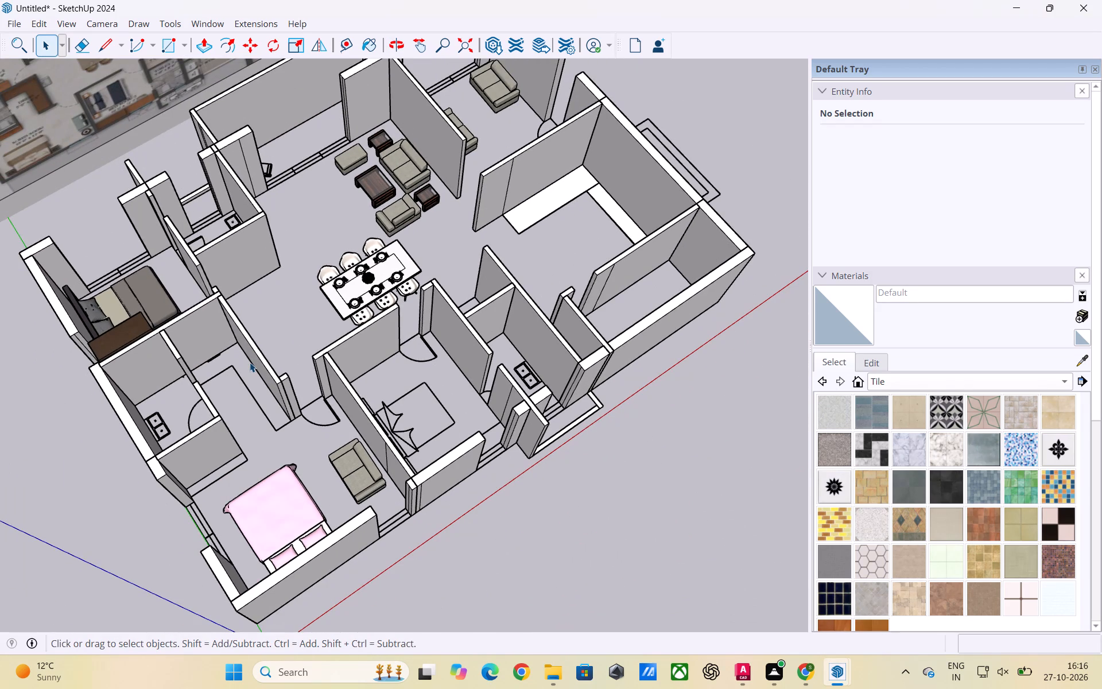
scroll(250, 362, down, 2)
scroll(242, 366, up, 2)
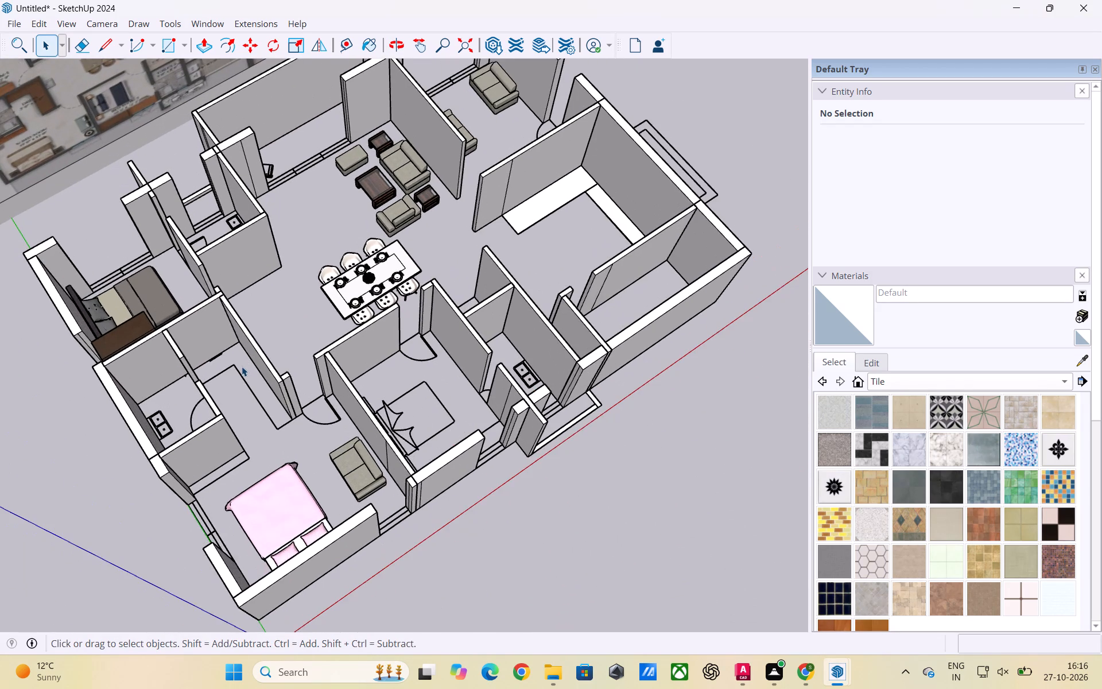
scroll(242, 366, down, 3)
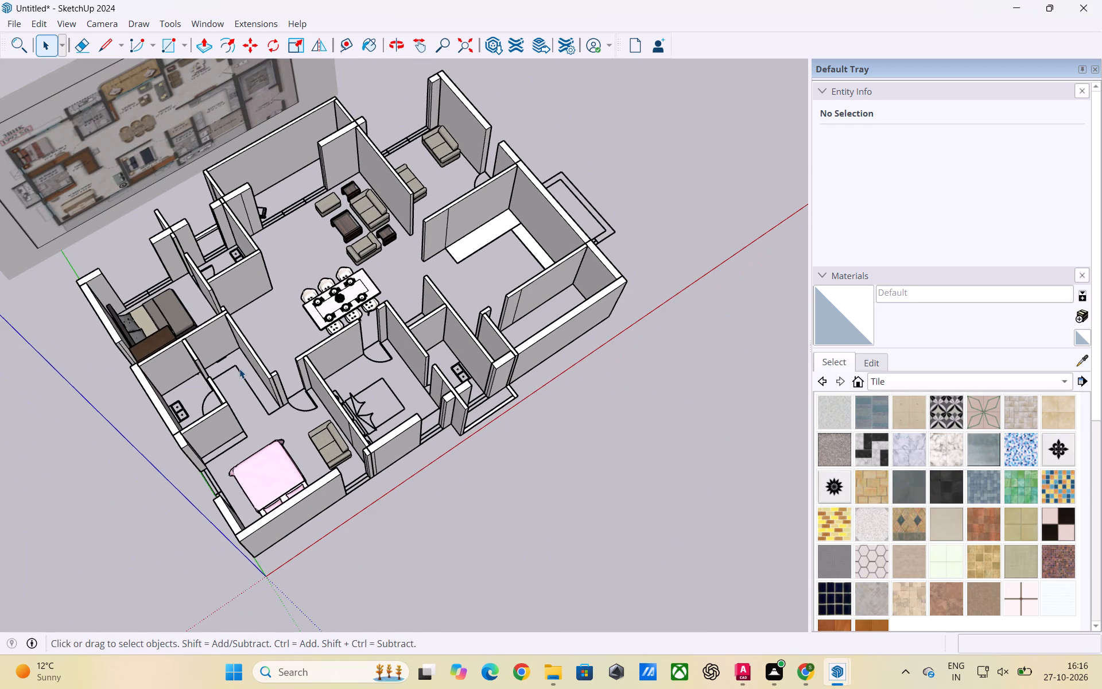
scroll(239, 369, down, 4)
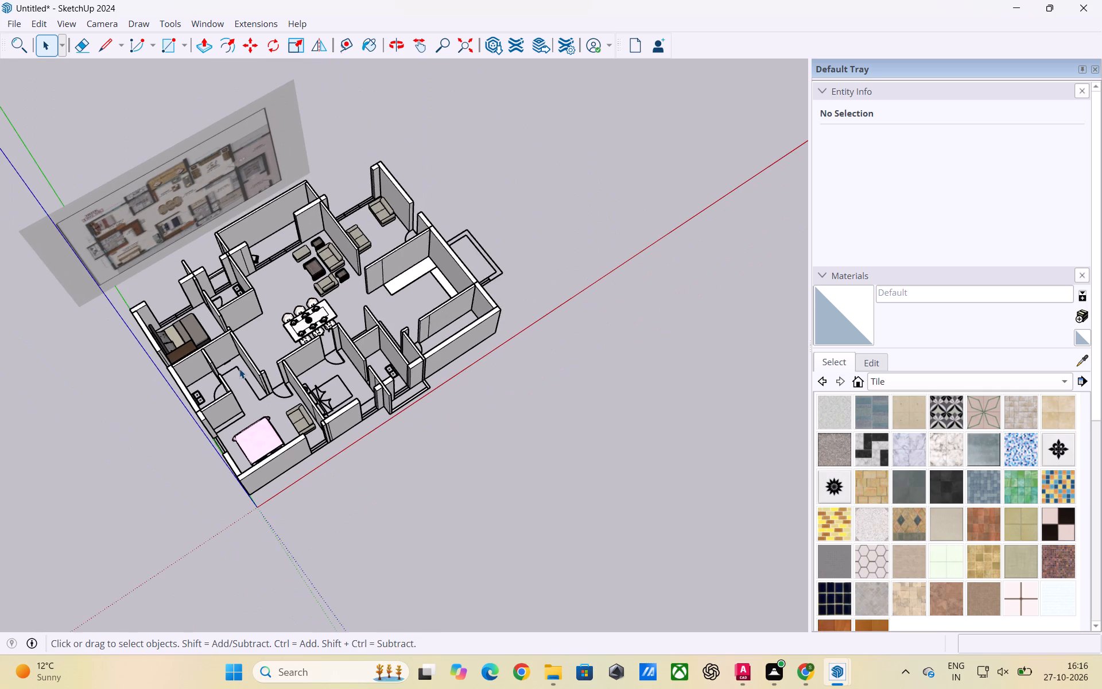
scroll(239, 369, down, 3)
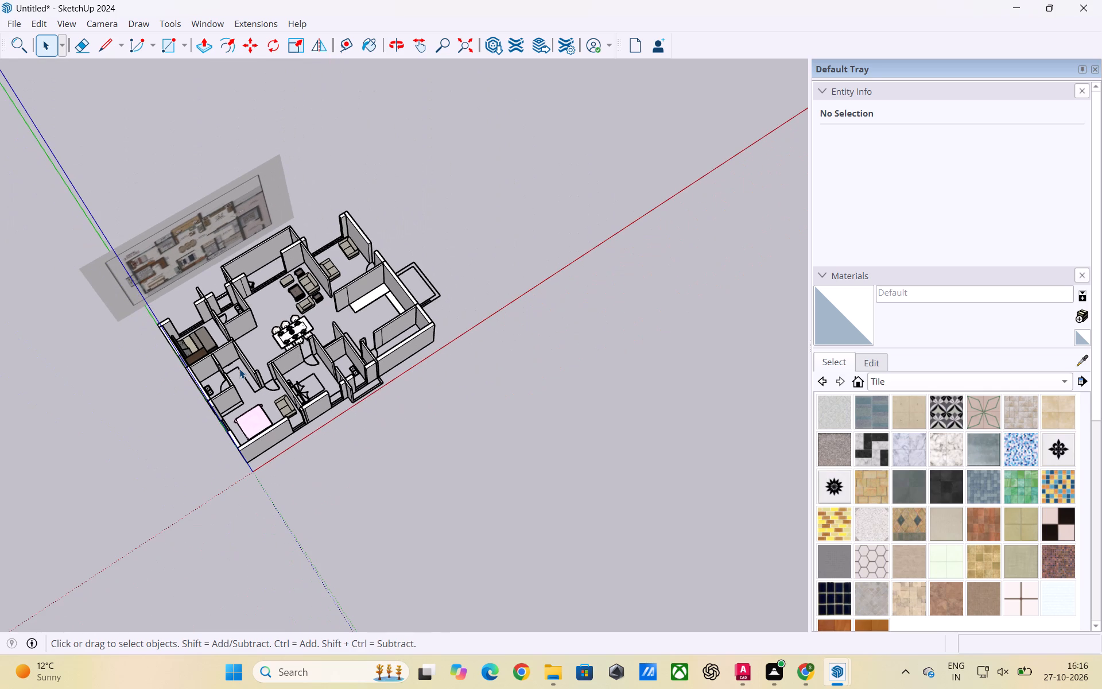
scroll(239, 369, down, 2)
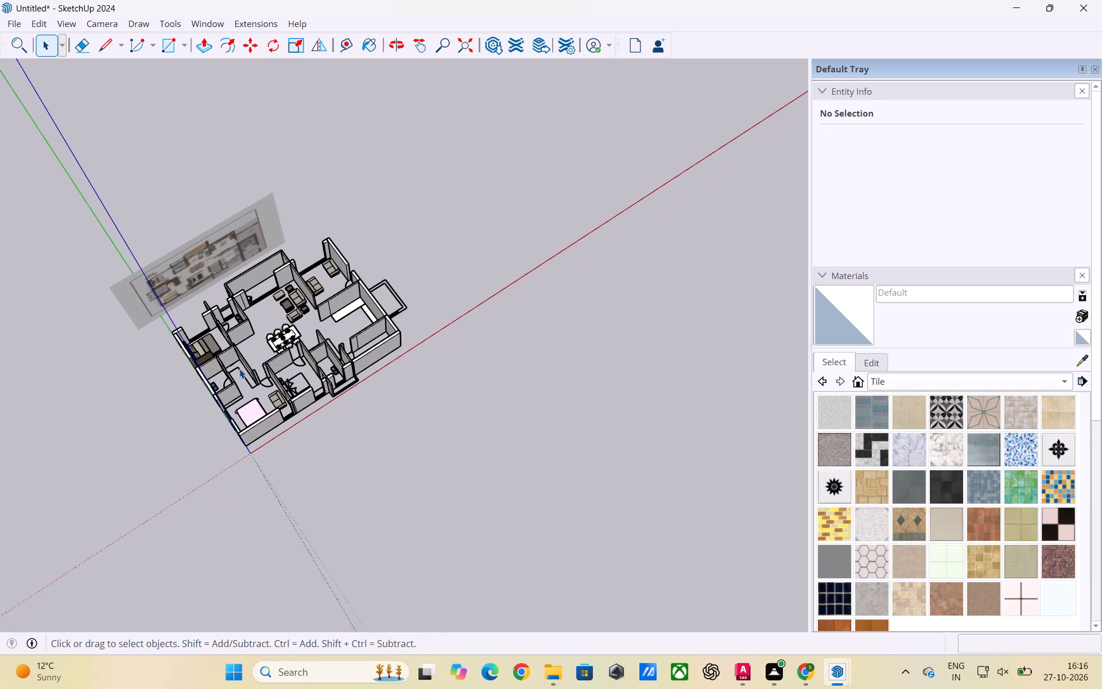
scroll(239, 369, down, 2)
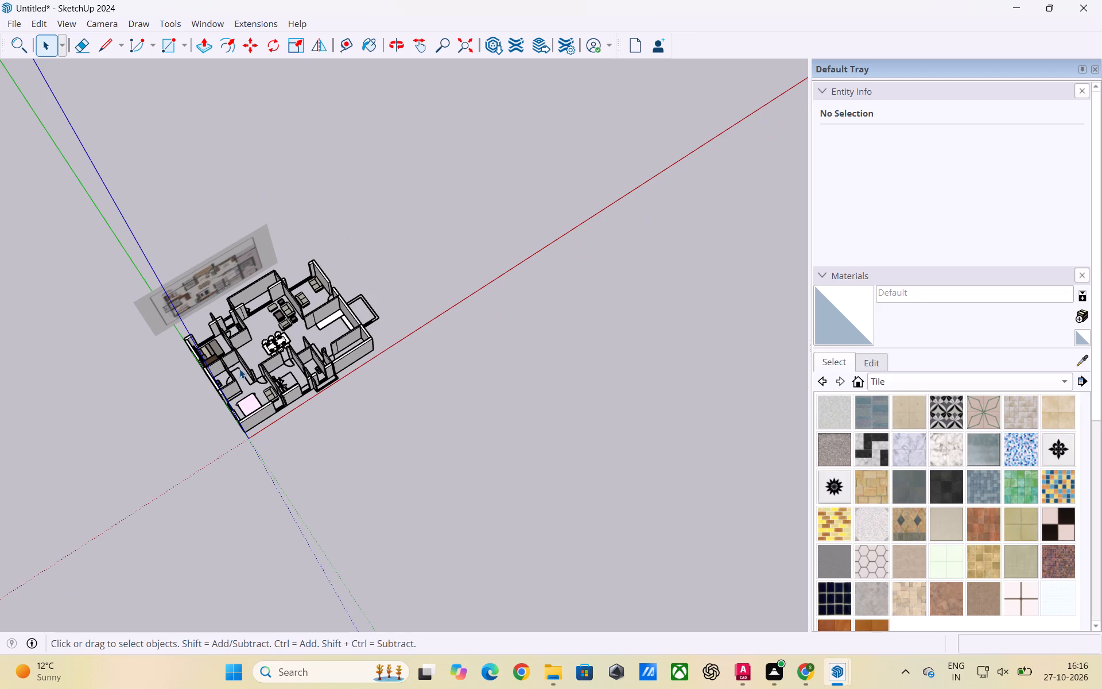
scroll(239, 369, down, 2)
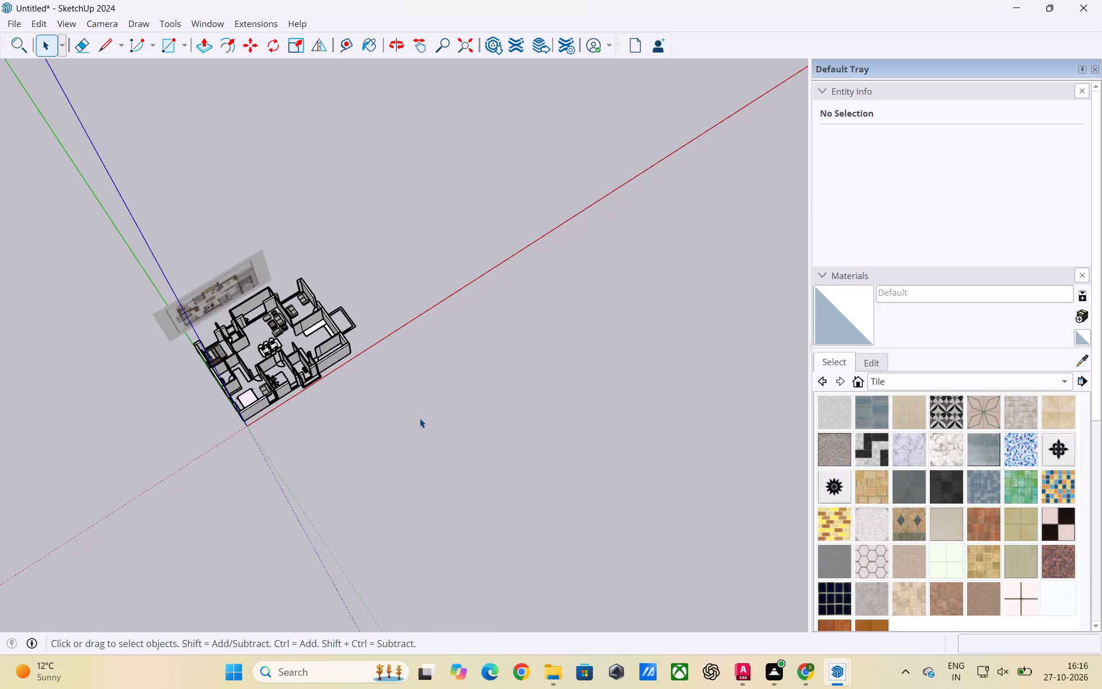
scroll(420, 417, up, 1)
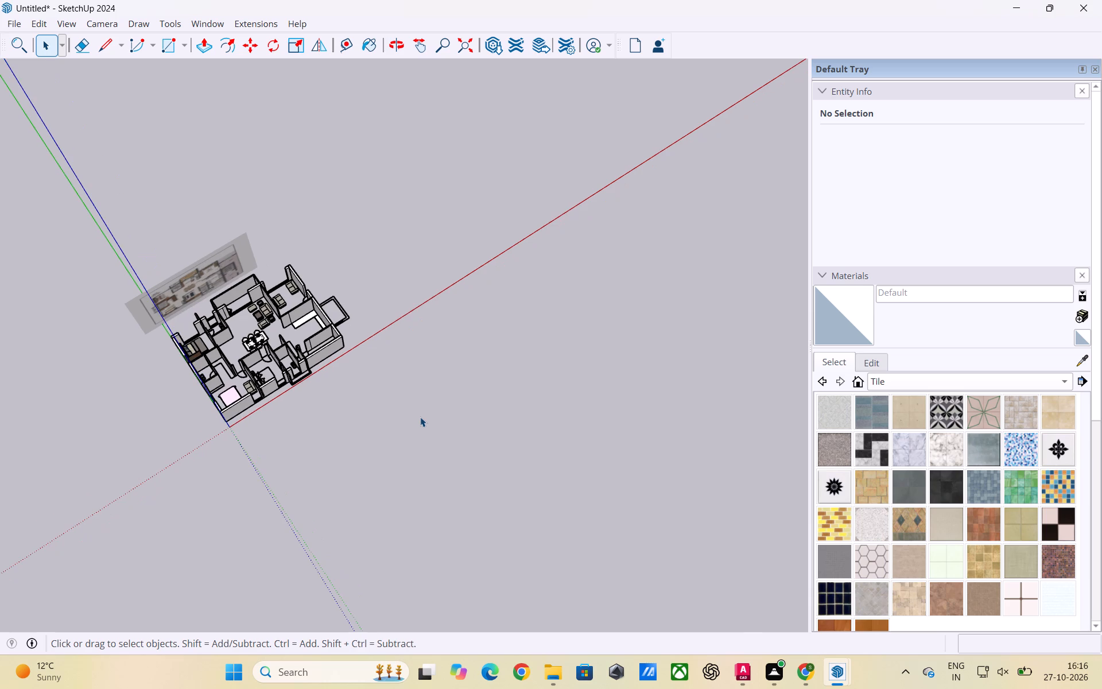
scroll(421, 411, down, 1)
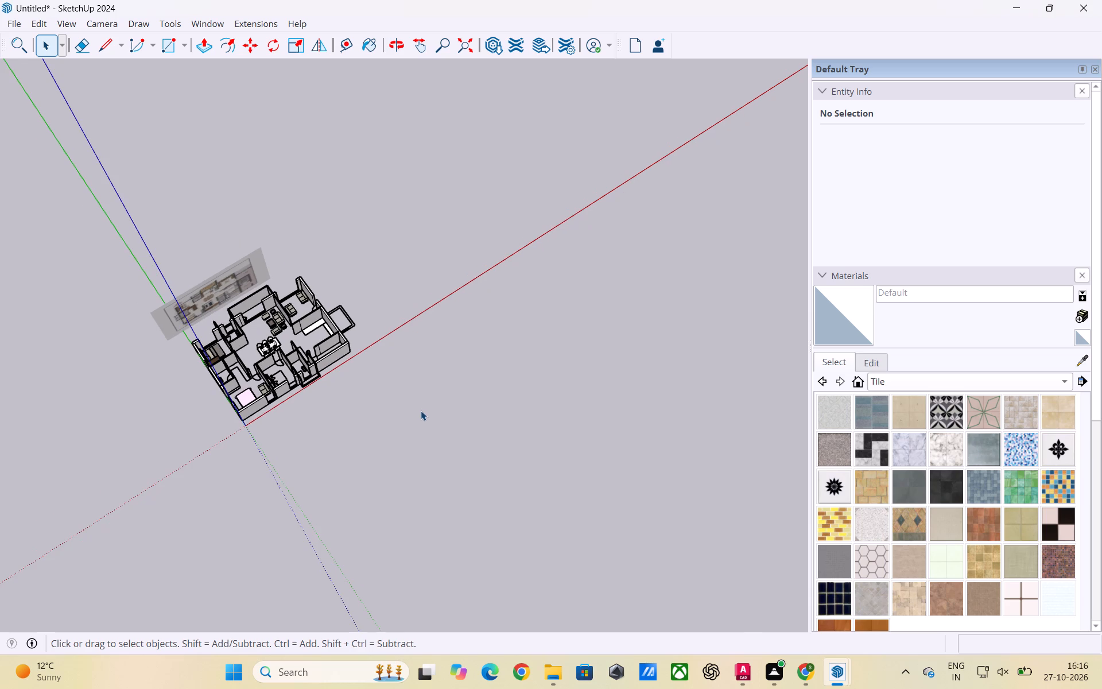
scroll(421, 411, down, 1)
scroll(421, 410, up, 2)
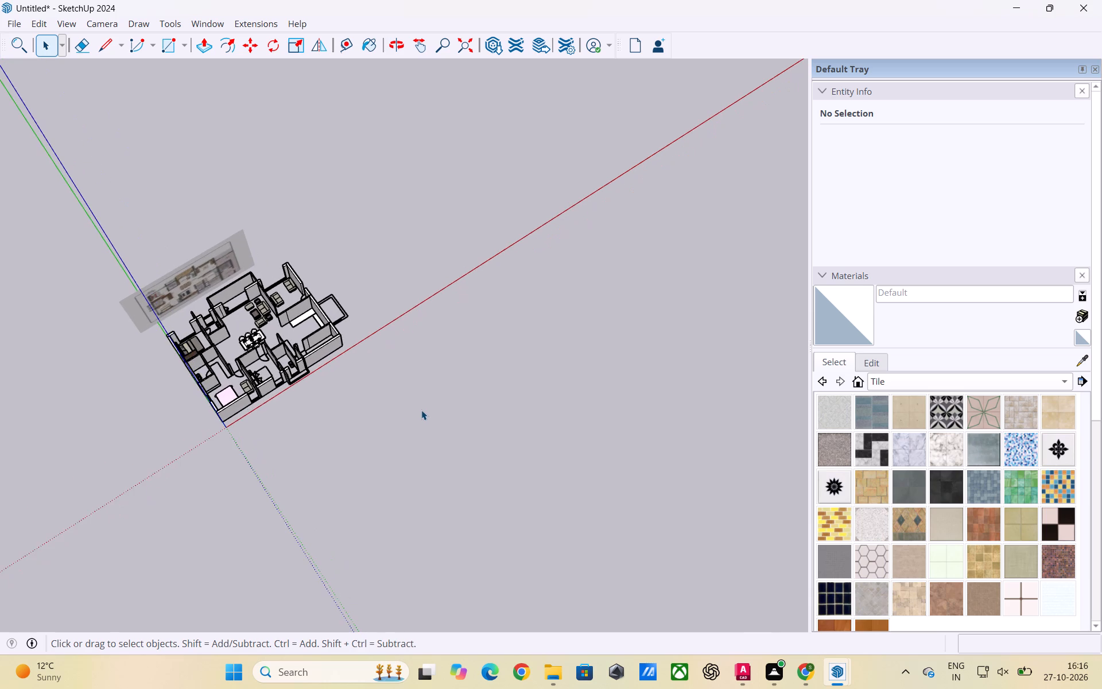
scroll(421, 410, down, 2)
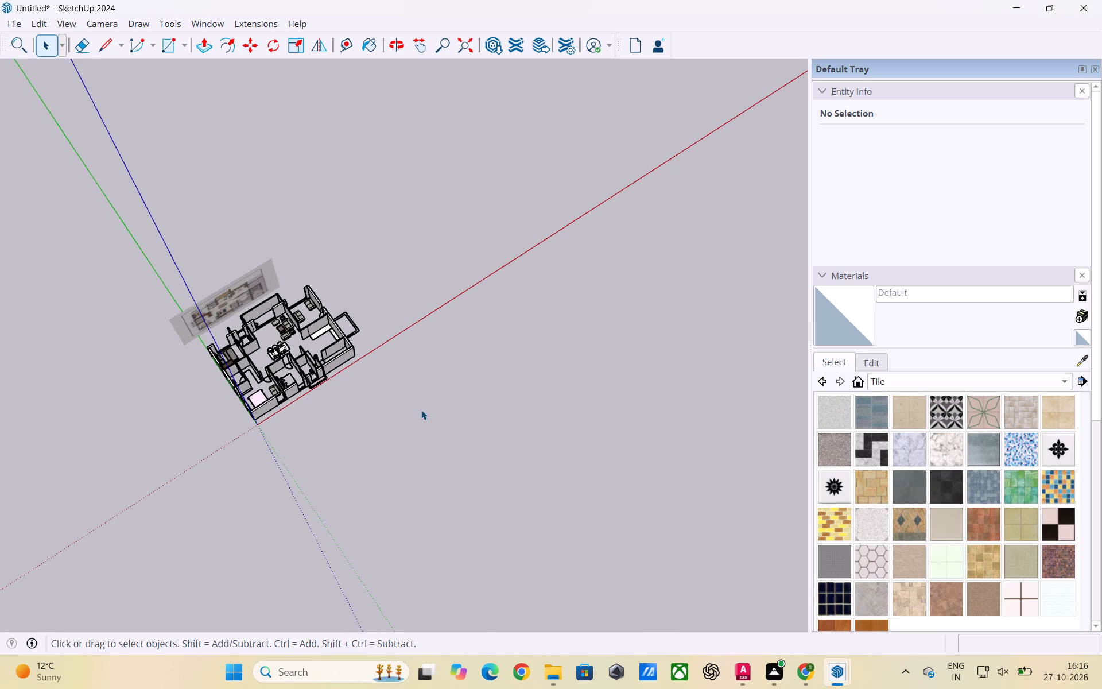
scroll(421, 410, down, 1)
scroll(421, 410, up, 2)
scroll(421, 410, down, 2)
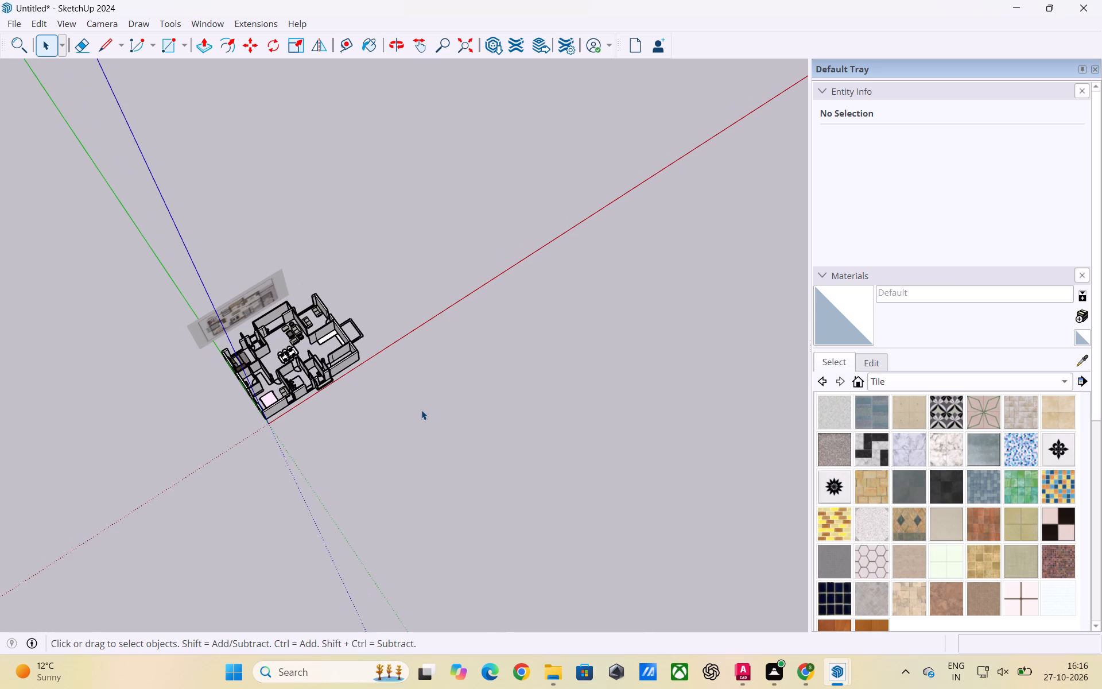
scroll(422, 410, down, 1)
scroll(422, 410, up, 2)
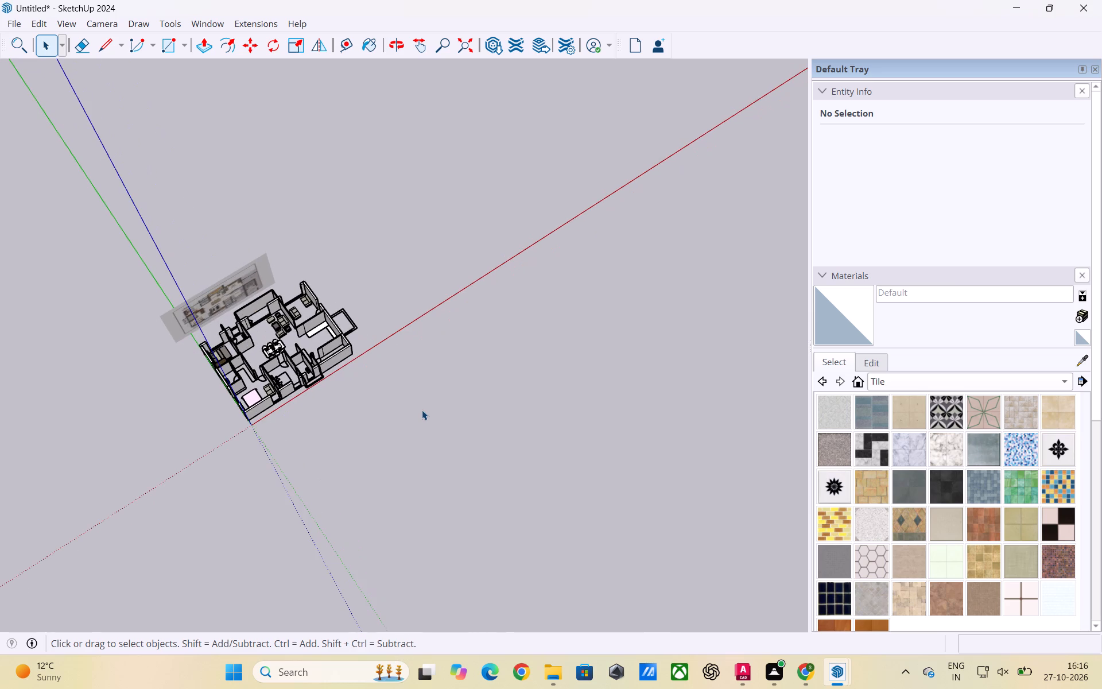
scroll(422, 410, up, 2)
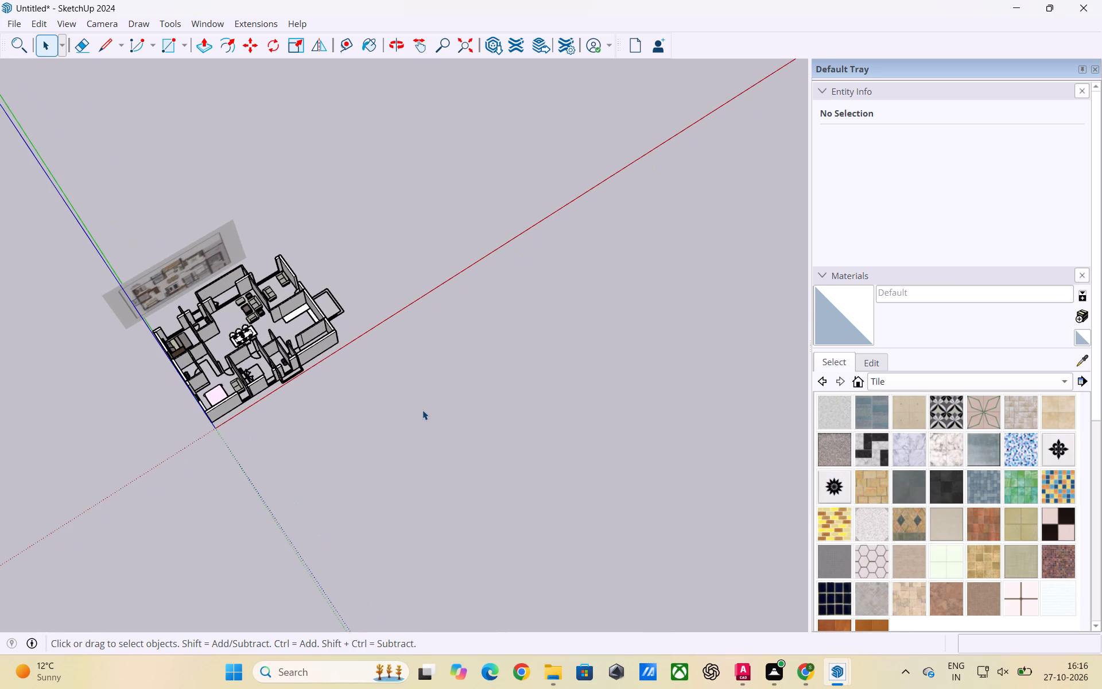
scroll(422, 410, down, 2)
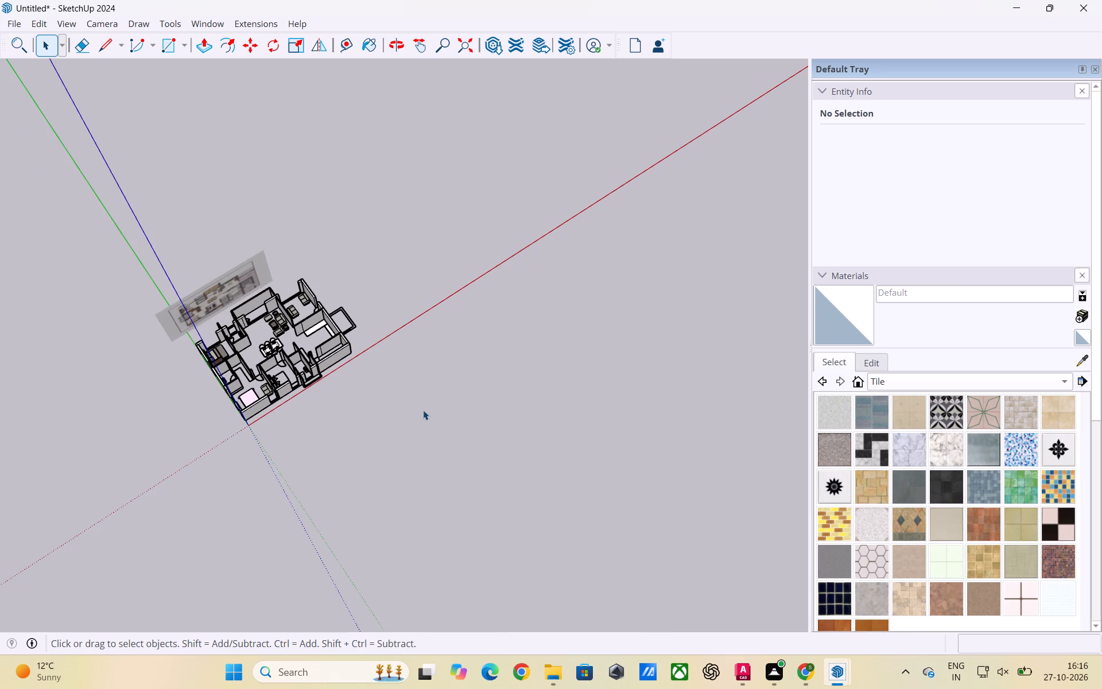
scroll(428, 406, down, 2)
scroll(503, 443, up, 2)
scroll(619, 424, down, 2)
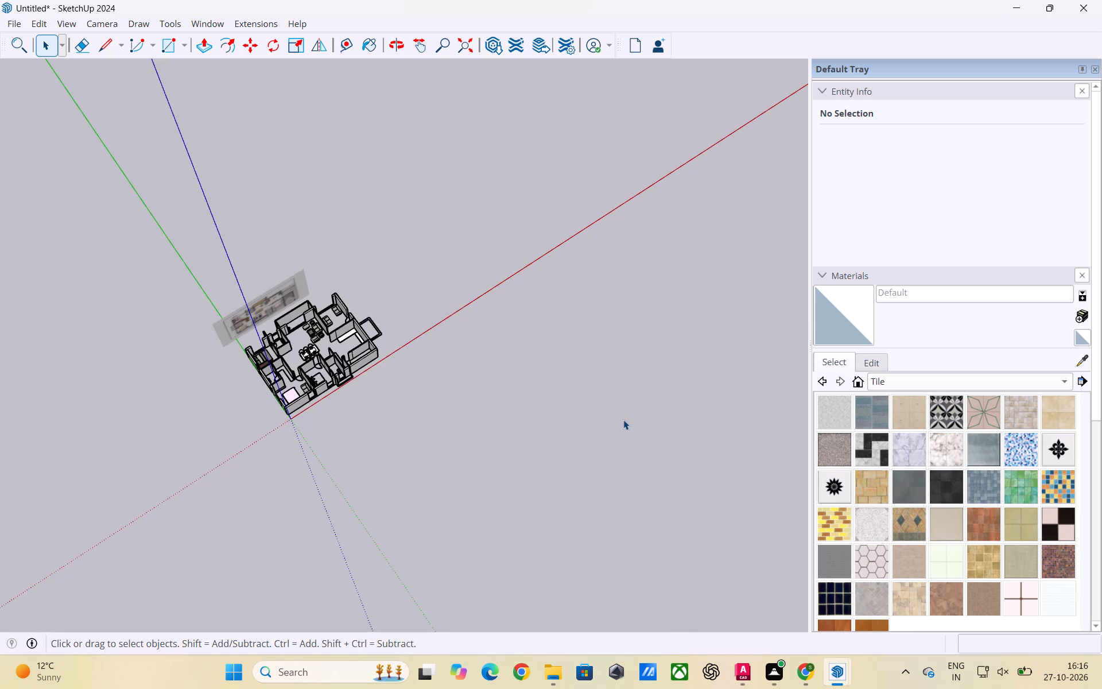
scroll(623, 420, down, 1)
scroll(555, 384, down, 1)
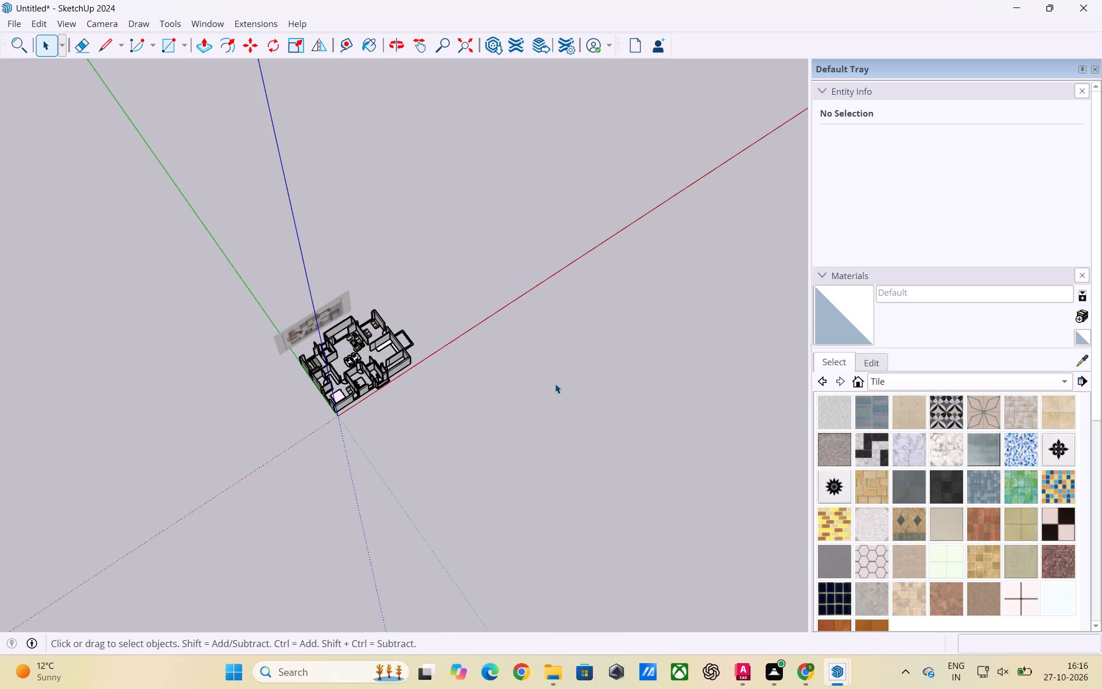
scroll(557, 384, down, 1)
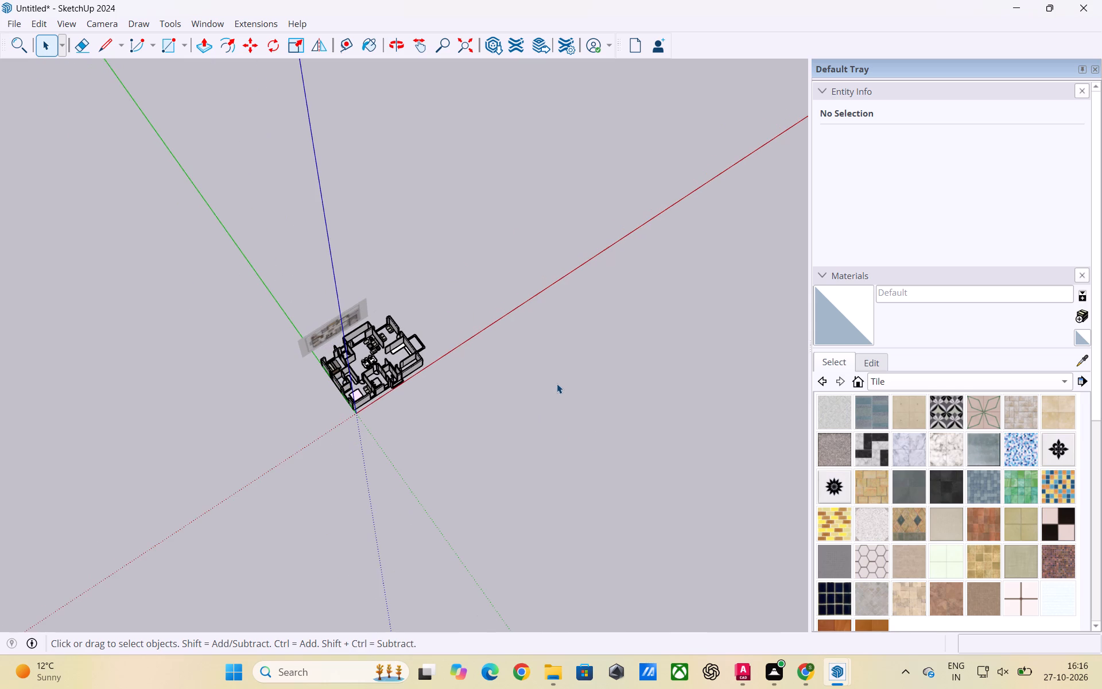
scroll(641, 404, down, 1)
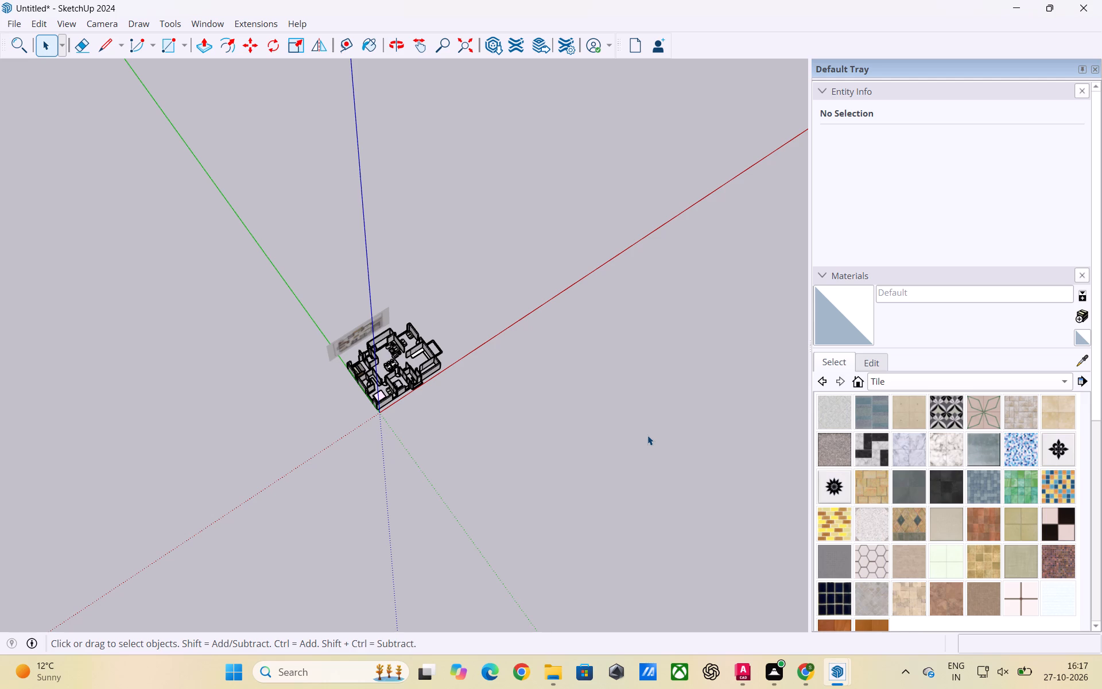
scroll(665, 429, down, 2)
Examine the middle bedroom with the flat bed outline and its adjoining bathroom within the furnished floor plan.
scroll(503, 416, up, 2)
scroll(417, 398, up, 8)
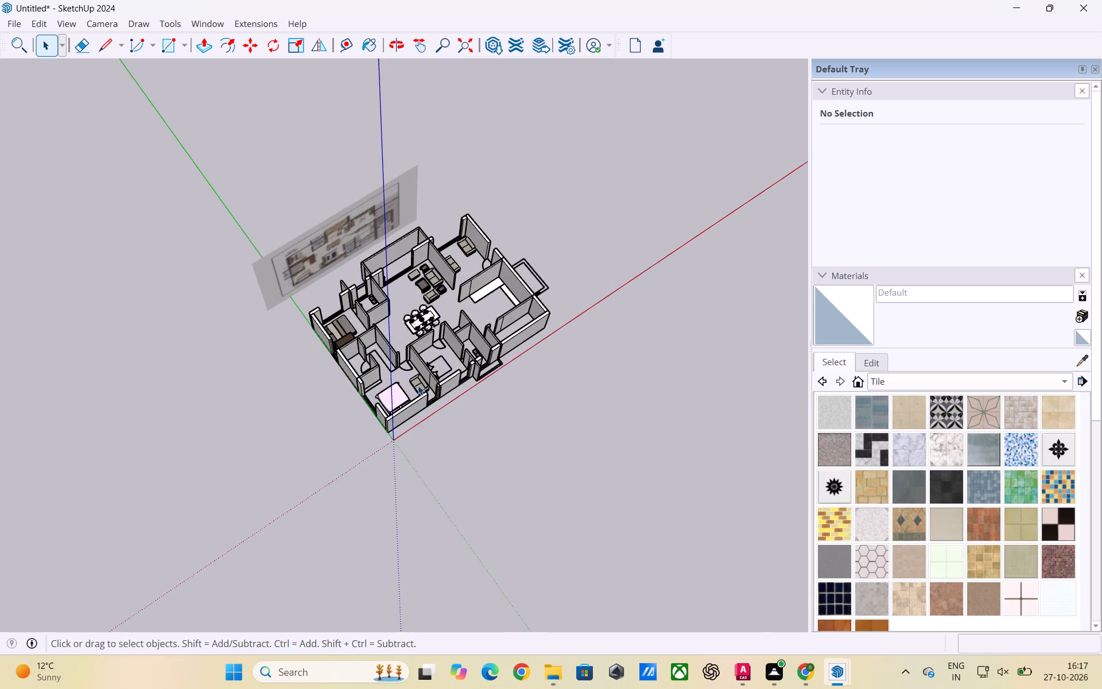
scroll(418, 385, up, 4)
scroll(435, 398, down, 4)
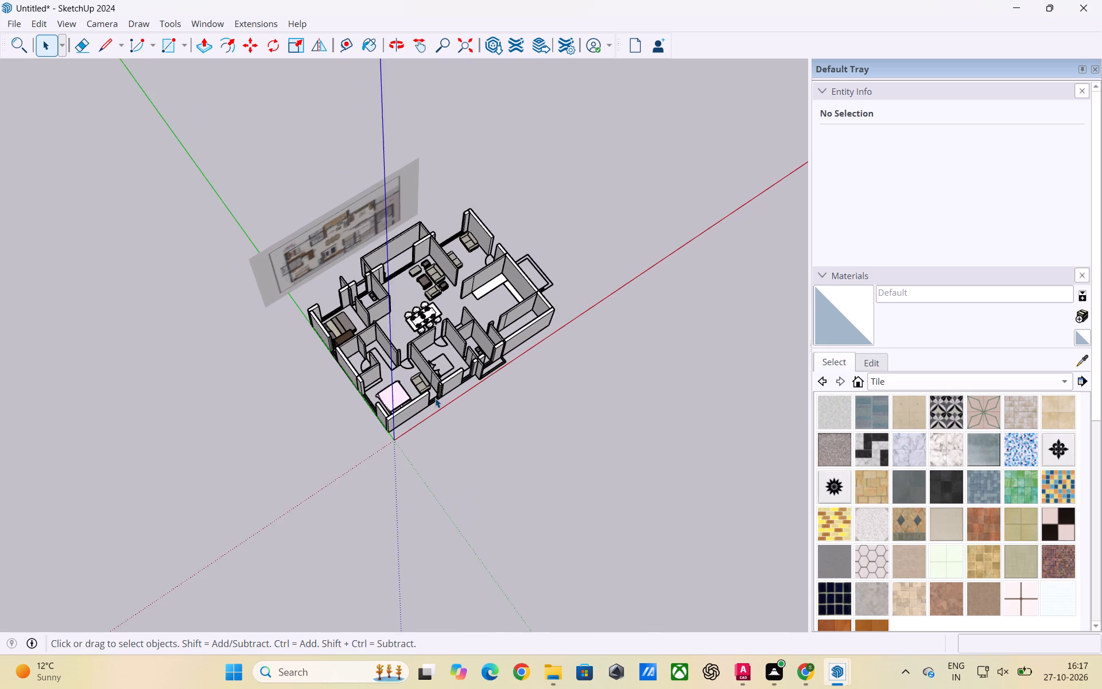
scroll(435, 398, down, 5)
scroll(487, 436, up, 6)
scroll(494, 418, down, 3)
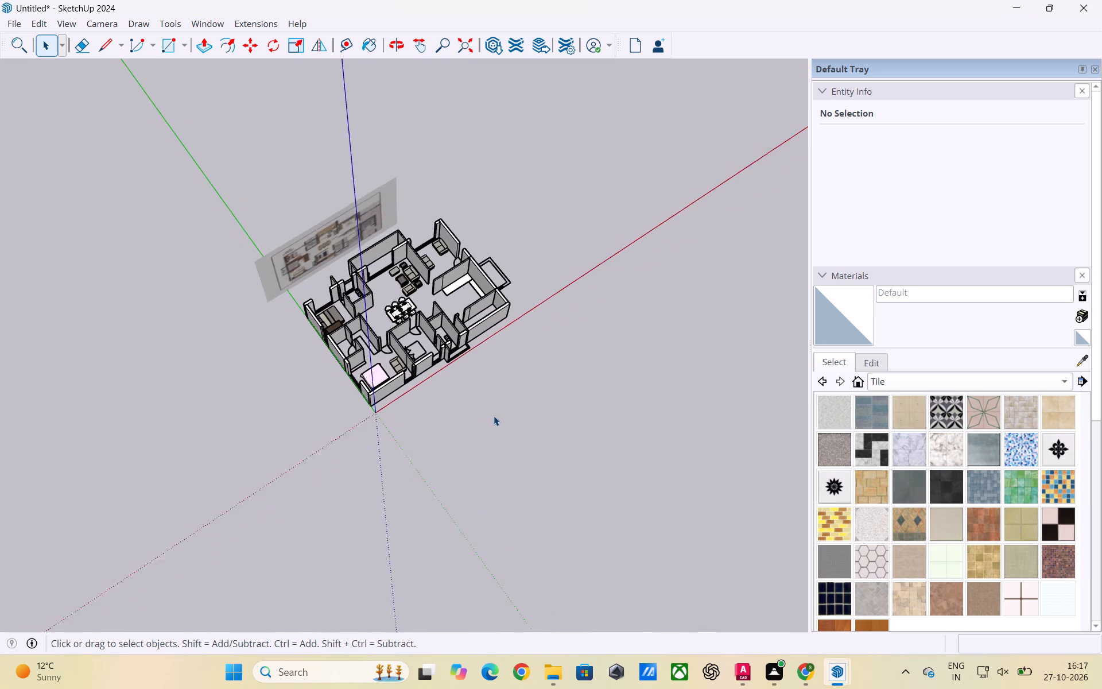
scroll(494, 416, down, 1)
middle_drag(495, 457, 326, 409)
scroll(432, 388, up, 8)
scroll(439, 332, down, 3)
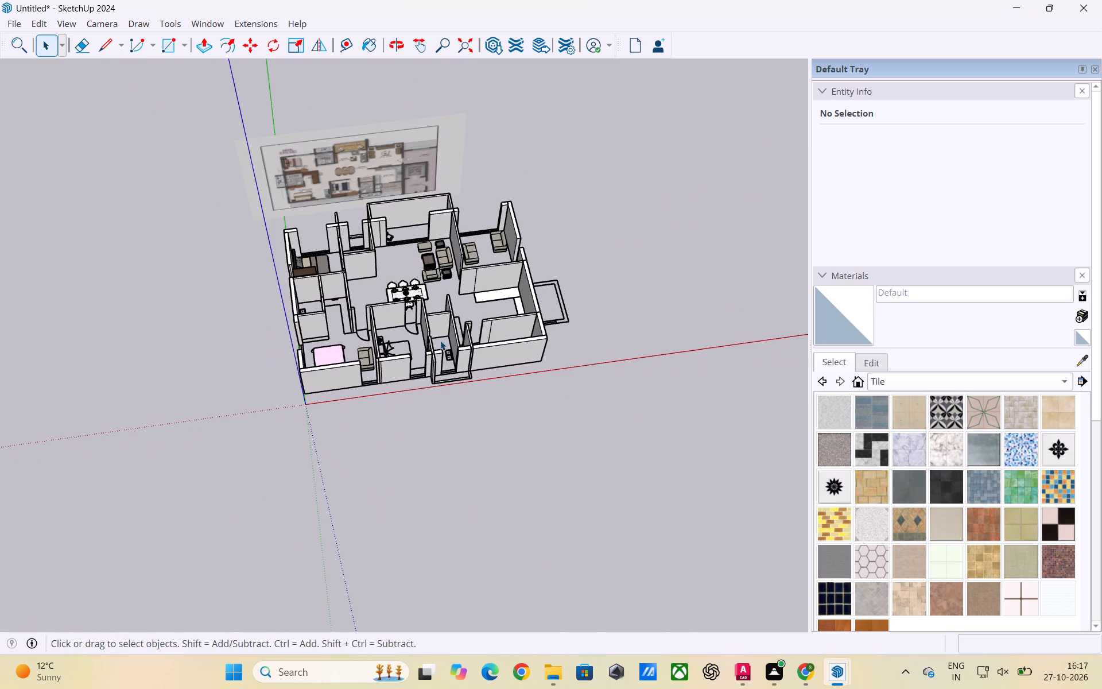
middle_drag(443, 341, 429, 444)
scroll(394, 336, up, 11)
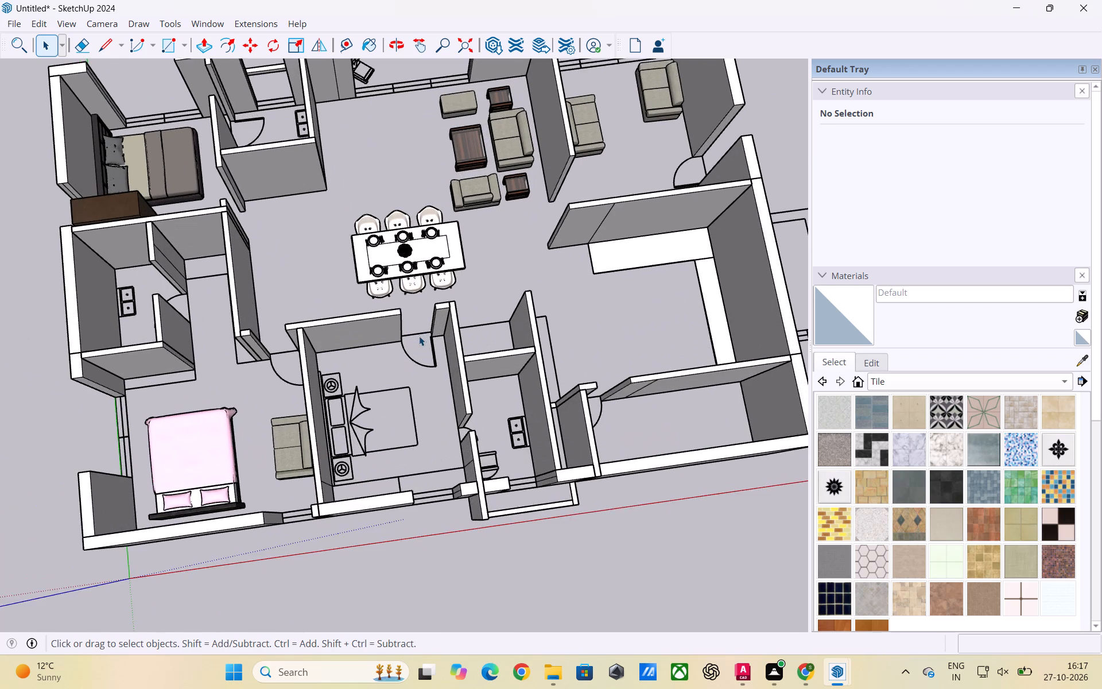
scroll(422, 340, down, 2)
scroll(439, 415, up, 9)
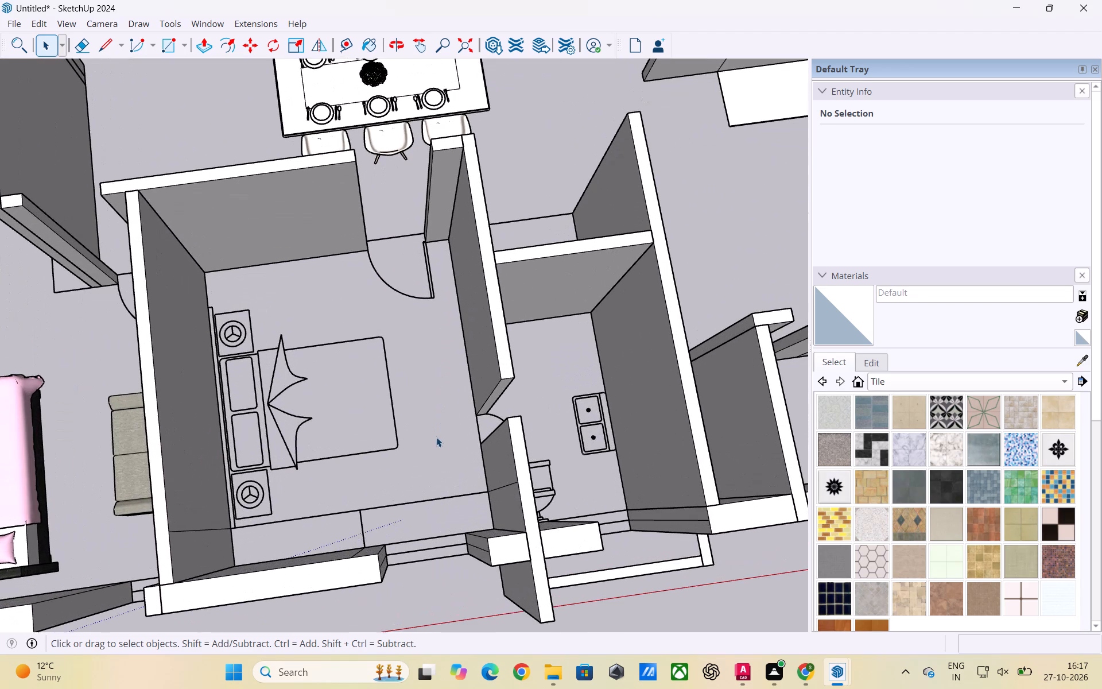
scroll(438, 435, down, 2)
scroll(434, 456, up, 8)
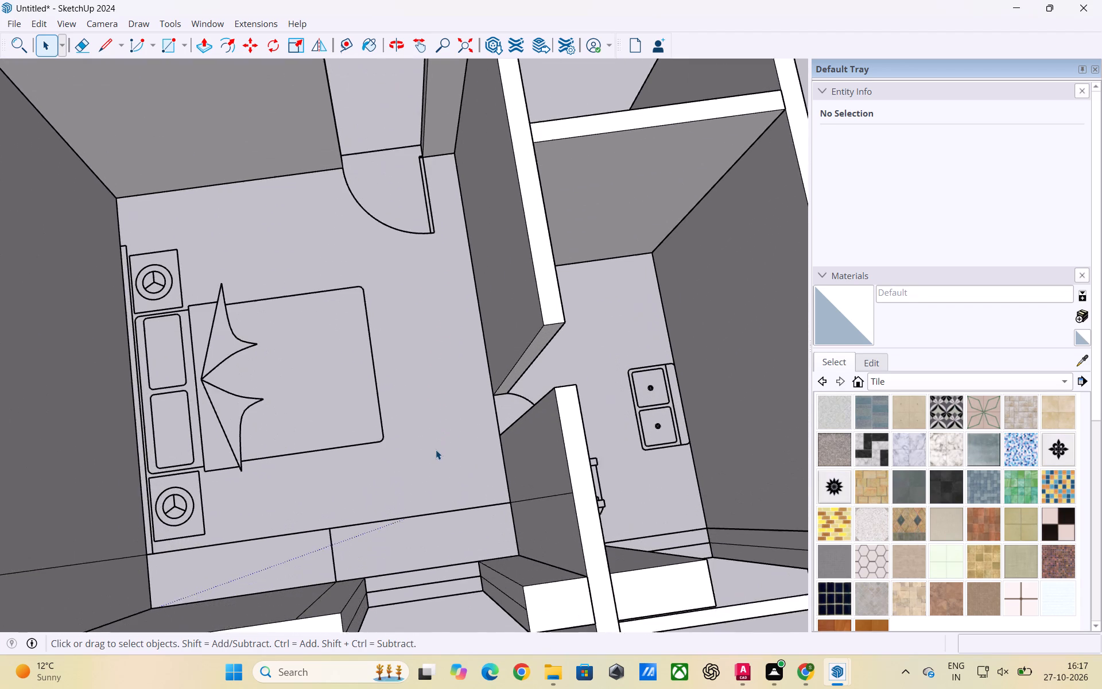
scroll(436, 450, up, 3)
scroll(436, 450, down, 9)
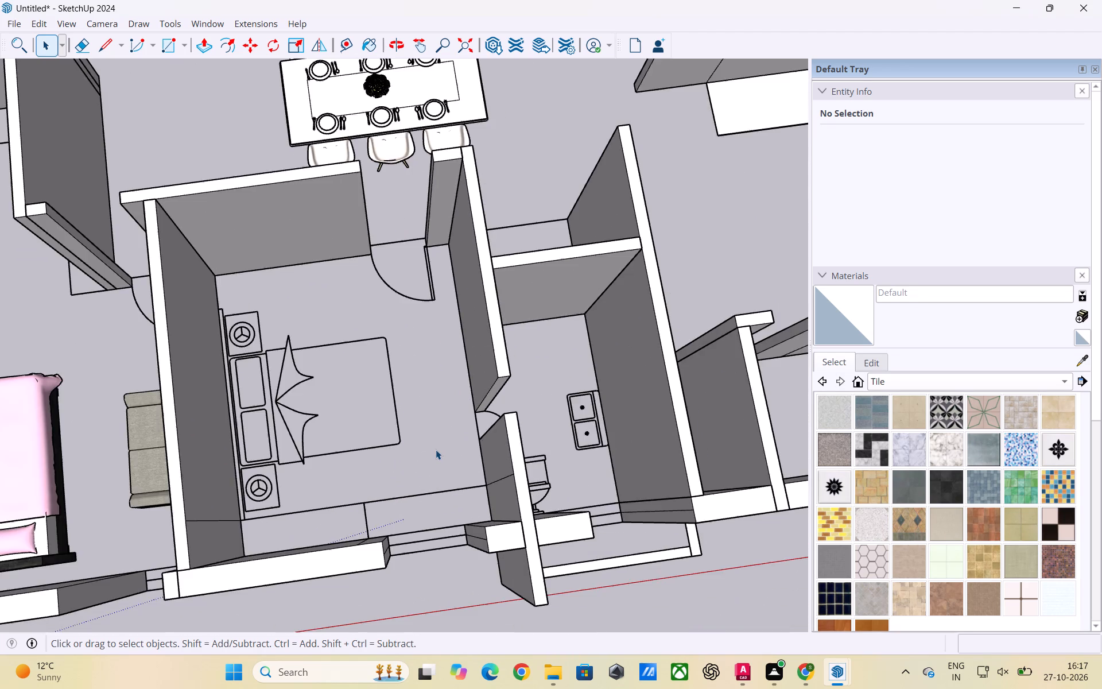
scroll(436, 450, down, 10)
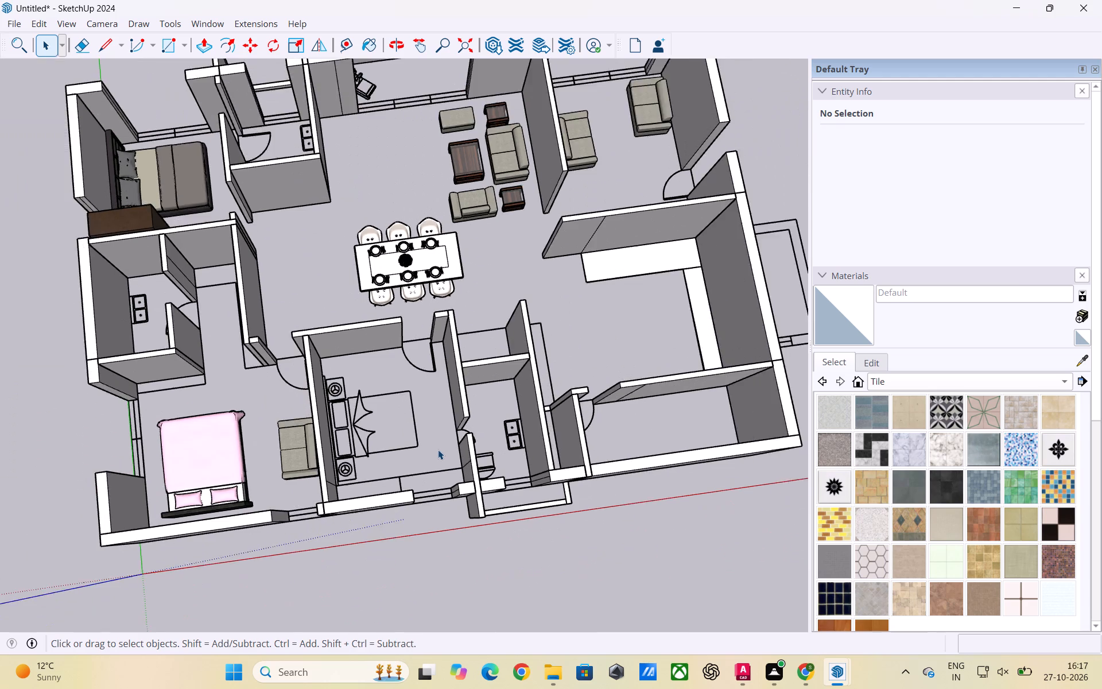
scroll(439, 450, up, 5)
scroll(456, 448, down, 2)
scroll(544, 429, down, 4)
scroll(545, 435, up, 2)
scroll(480, 388, down, 2)
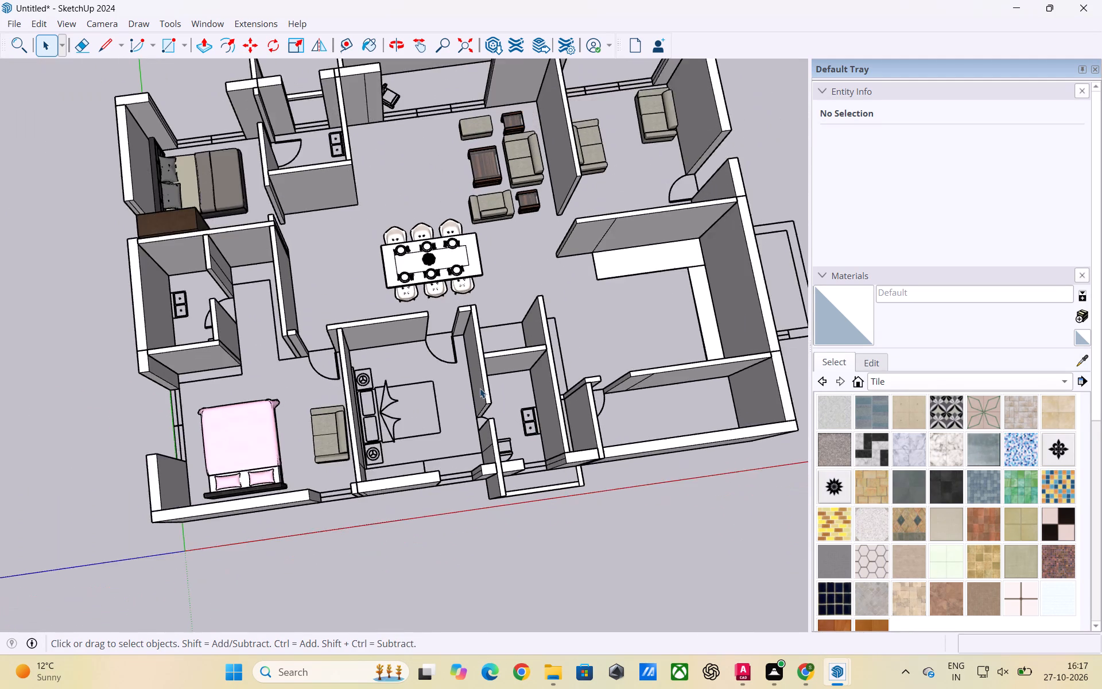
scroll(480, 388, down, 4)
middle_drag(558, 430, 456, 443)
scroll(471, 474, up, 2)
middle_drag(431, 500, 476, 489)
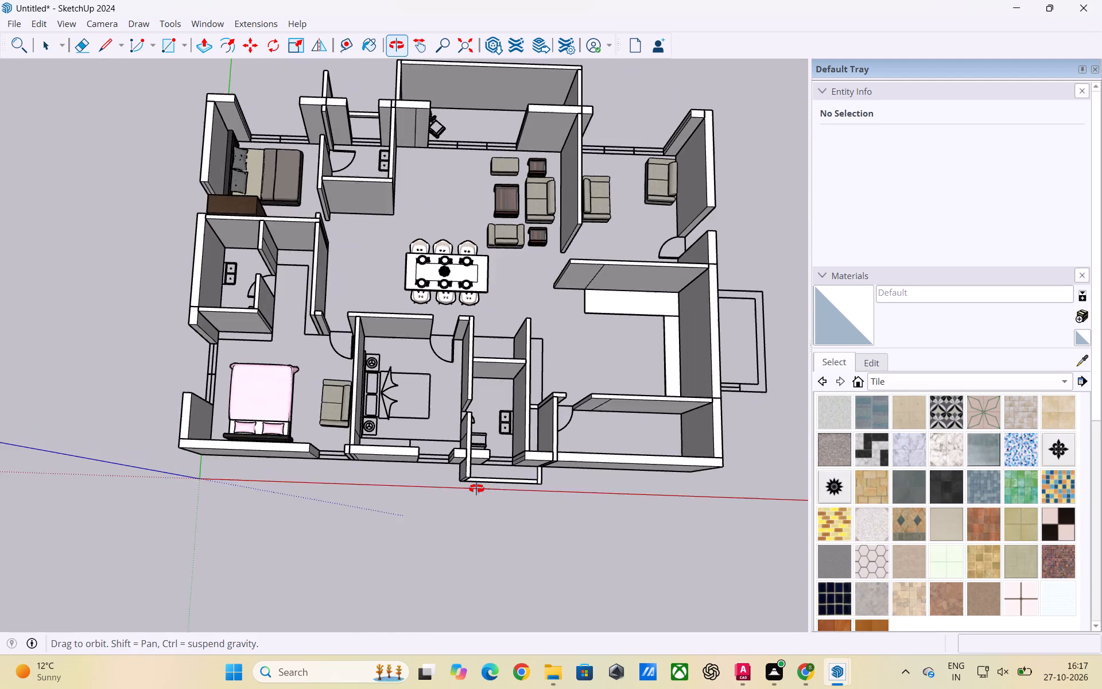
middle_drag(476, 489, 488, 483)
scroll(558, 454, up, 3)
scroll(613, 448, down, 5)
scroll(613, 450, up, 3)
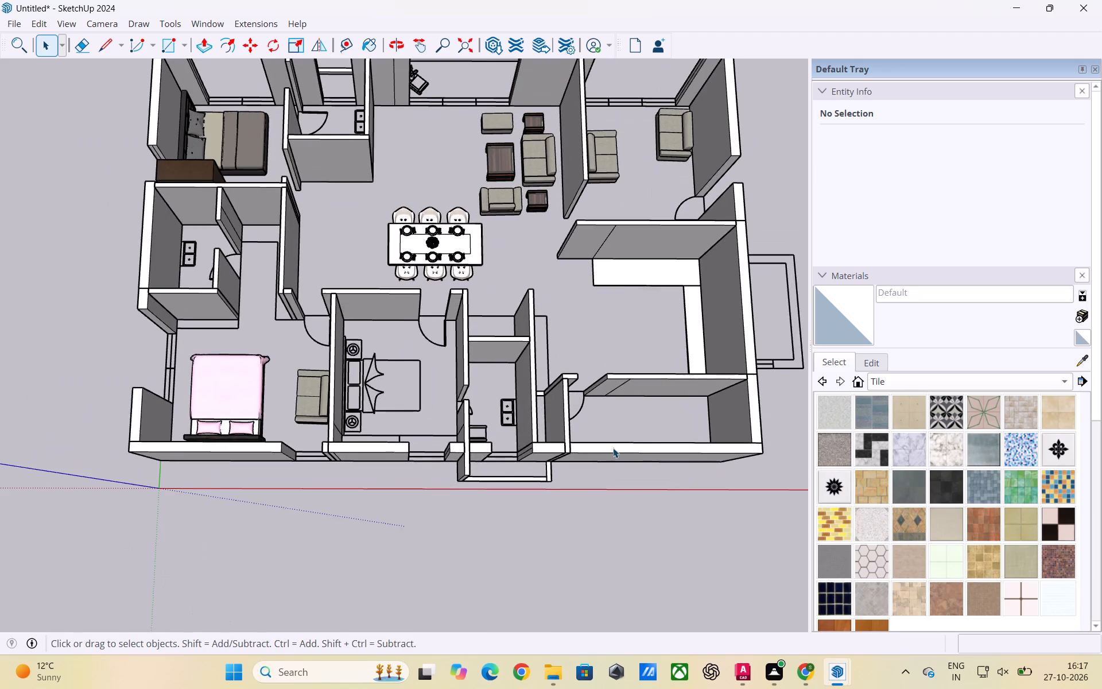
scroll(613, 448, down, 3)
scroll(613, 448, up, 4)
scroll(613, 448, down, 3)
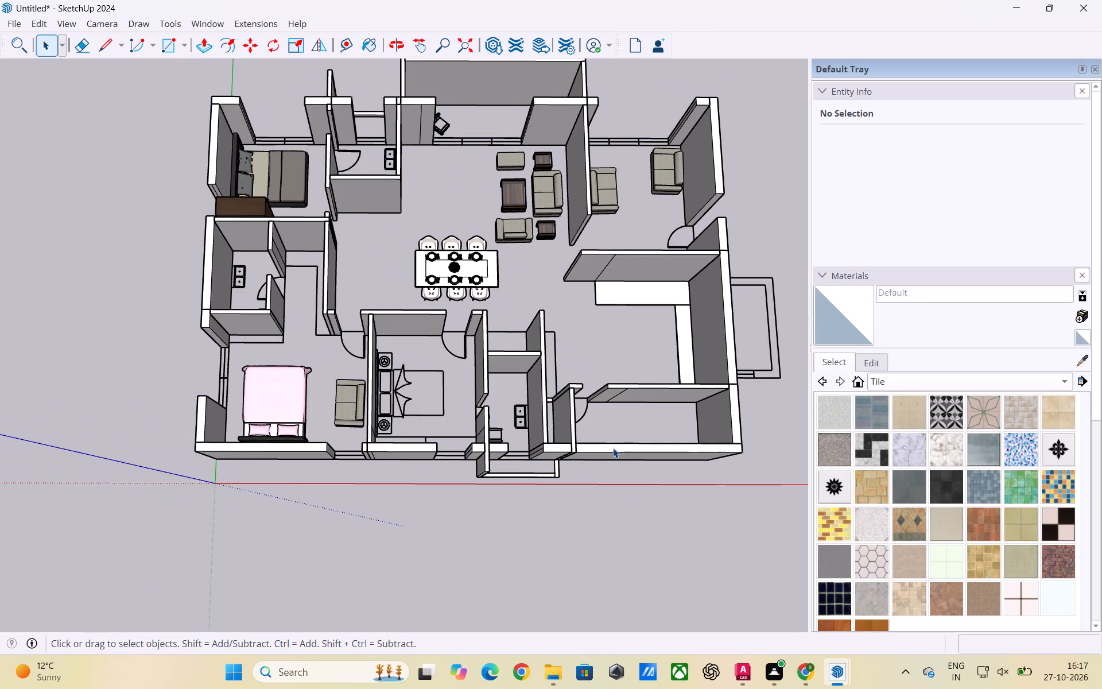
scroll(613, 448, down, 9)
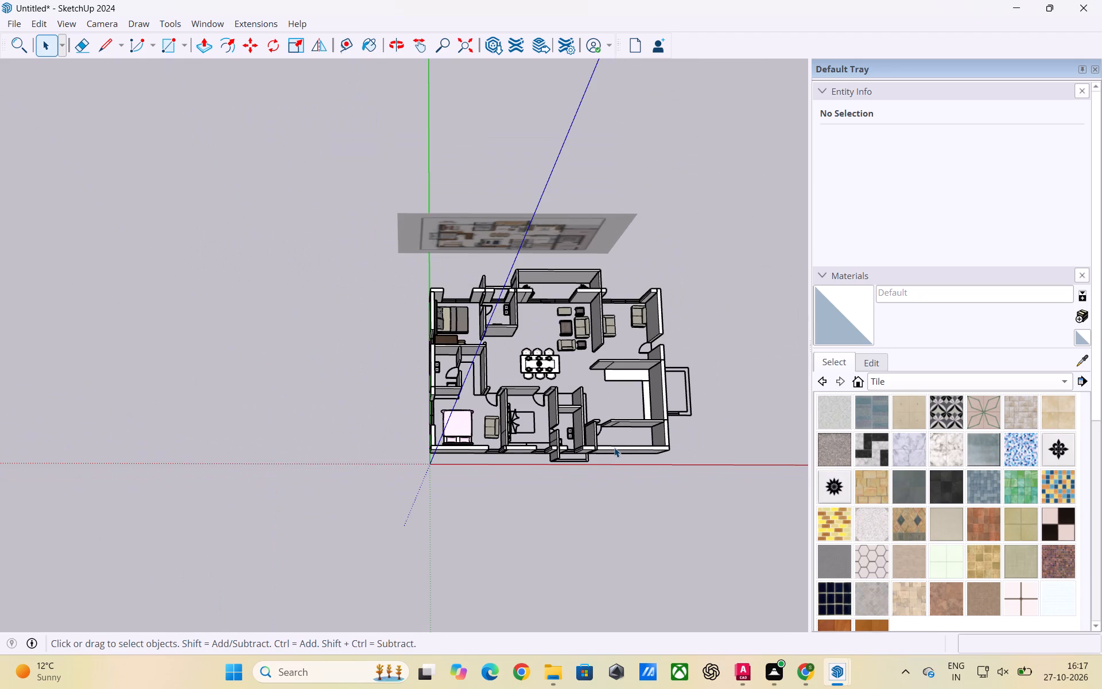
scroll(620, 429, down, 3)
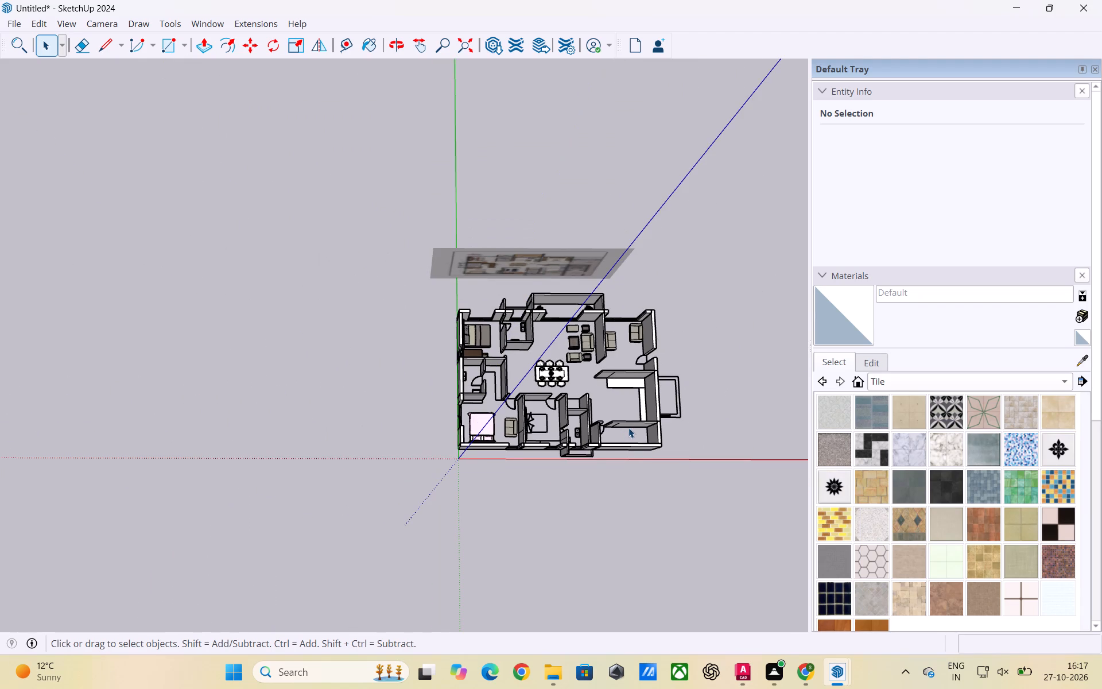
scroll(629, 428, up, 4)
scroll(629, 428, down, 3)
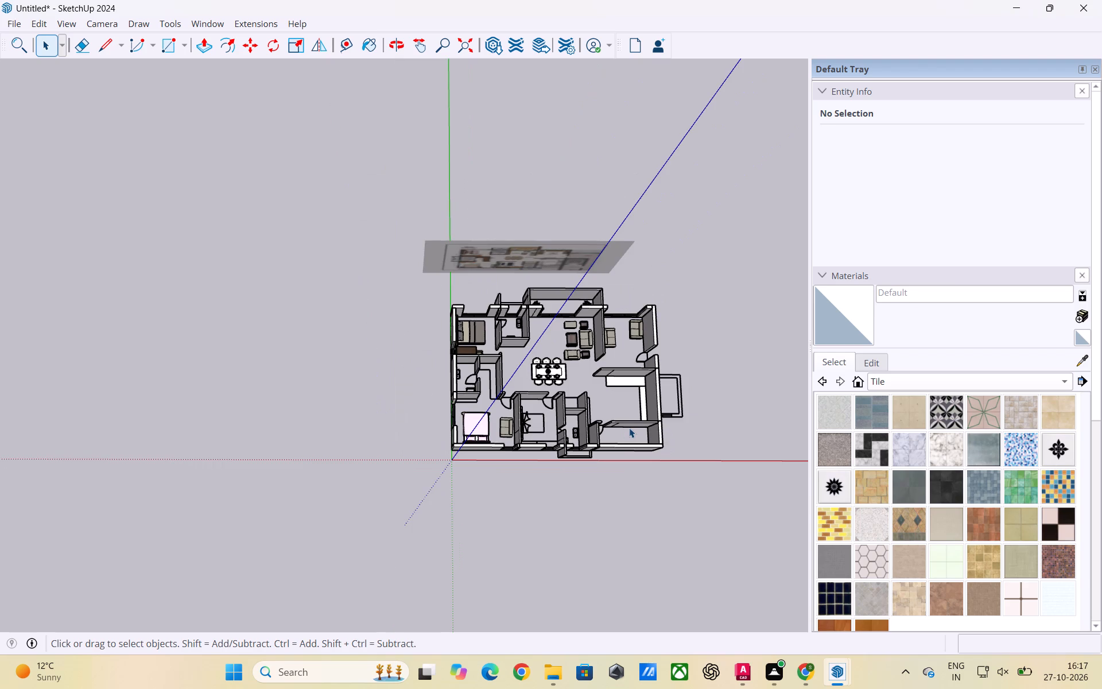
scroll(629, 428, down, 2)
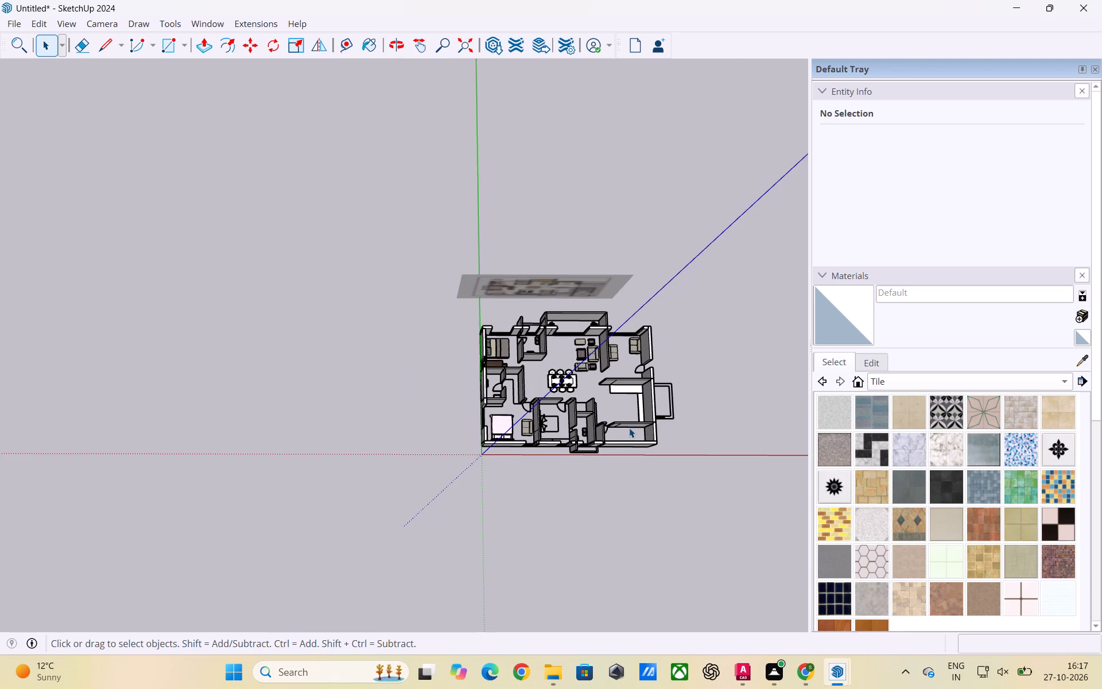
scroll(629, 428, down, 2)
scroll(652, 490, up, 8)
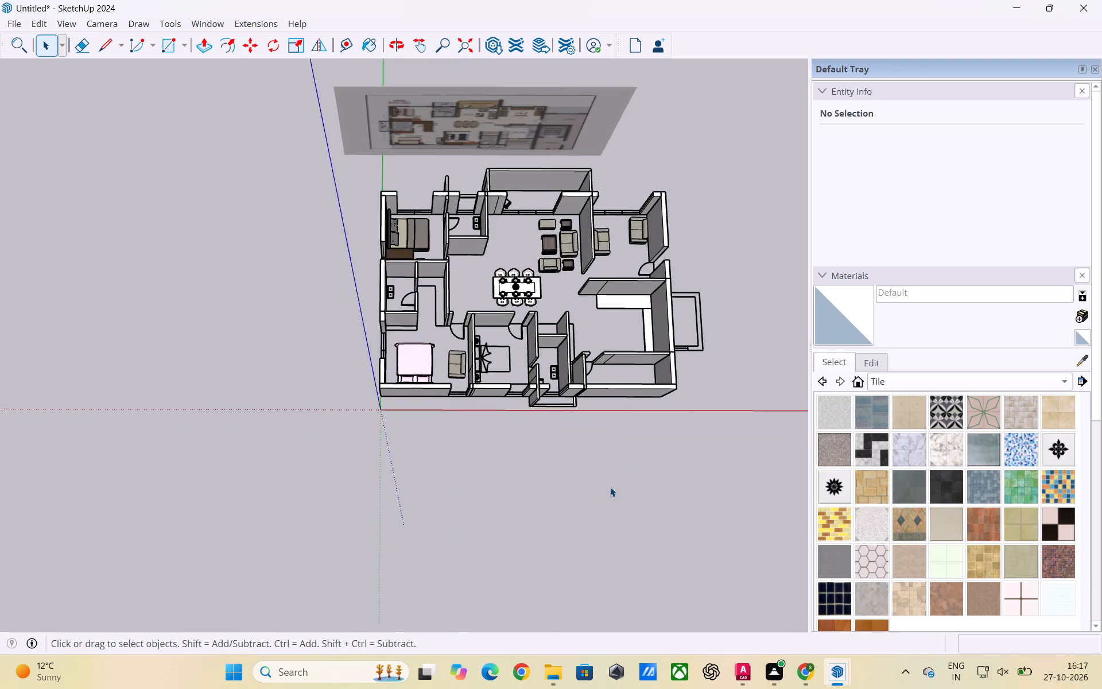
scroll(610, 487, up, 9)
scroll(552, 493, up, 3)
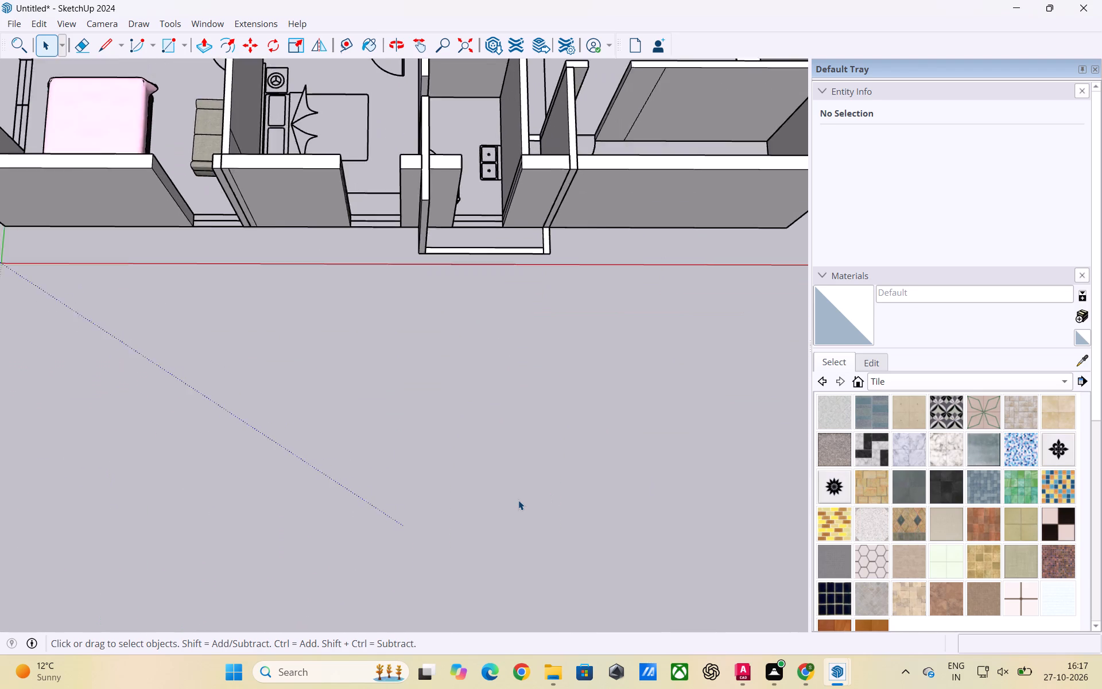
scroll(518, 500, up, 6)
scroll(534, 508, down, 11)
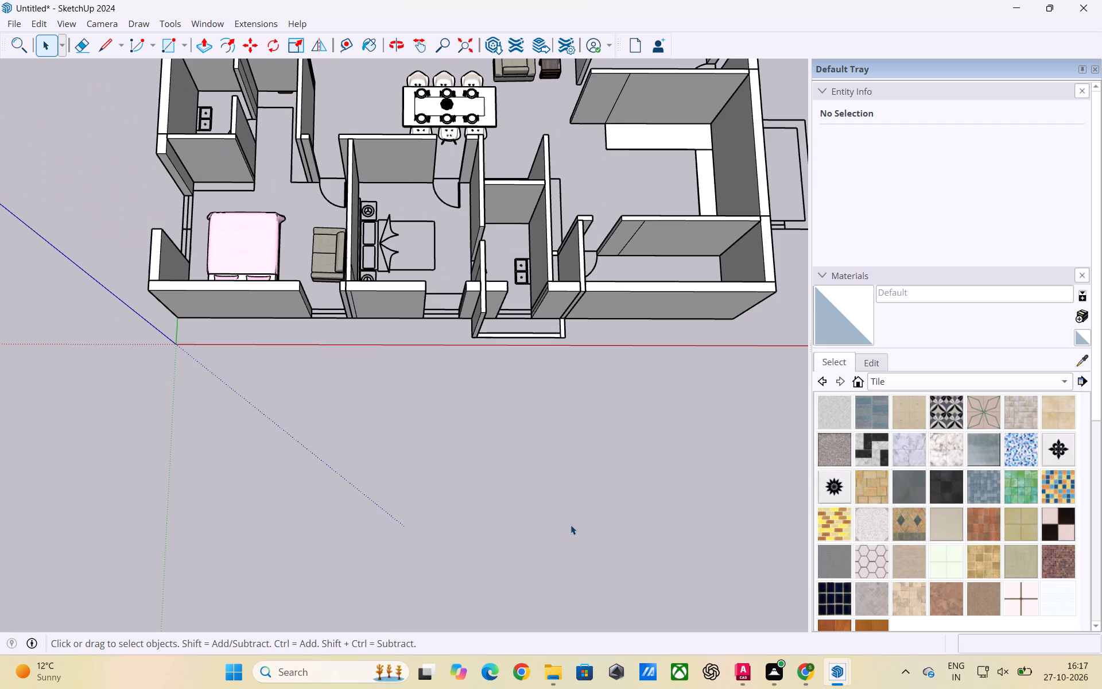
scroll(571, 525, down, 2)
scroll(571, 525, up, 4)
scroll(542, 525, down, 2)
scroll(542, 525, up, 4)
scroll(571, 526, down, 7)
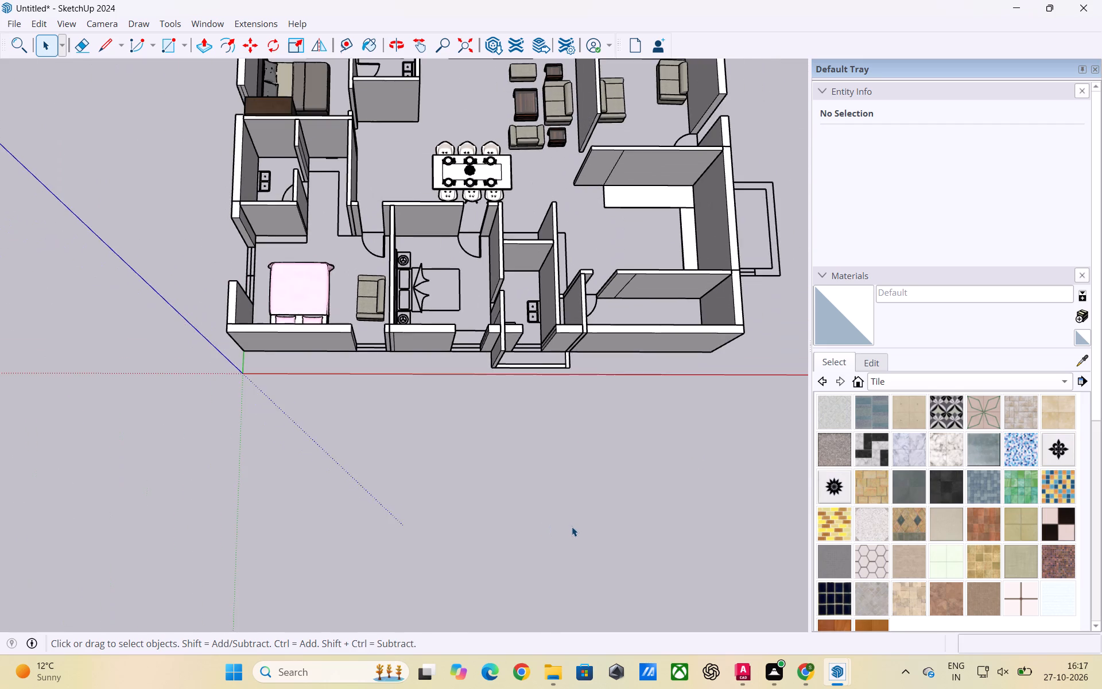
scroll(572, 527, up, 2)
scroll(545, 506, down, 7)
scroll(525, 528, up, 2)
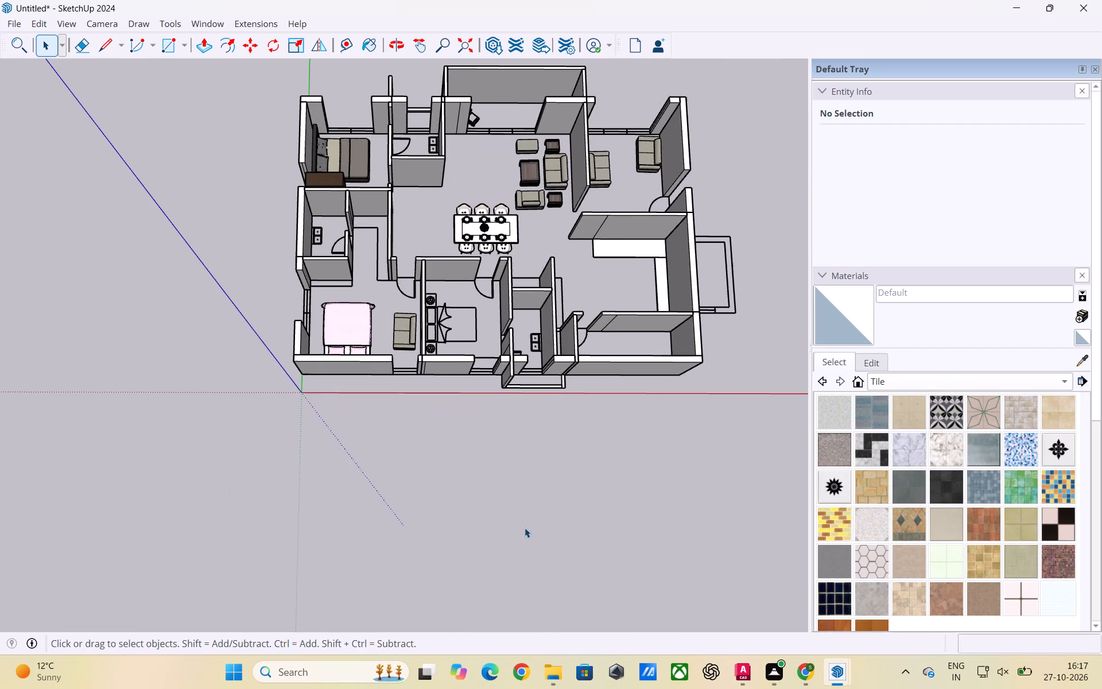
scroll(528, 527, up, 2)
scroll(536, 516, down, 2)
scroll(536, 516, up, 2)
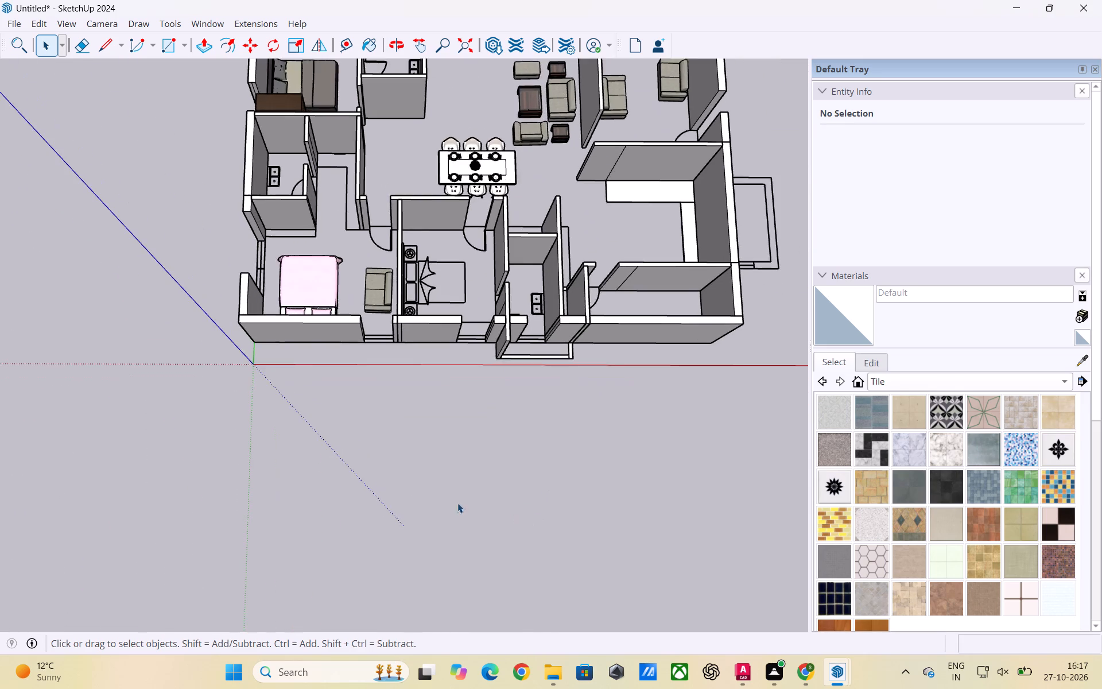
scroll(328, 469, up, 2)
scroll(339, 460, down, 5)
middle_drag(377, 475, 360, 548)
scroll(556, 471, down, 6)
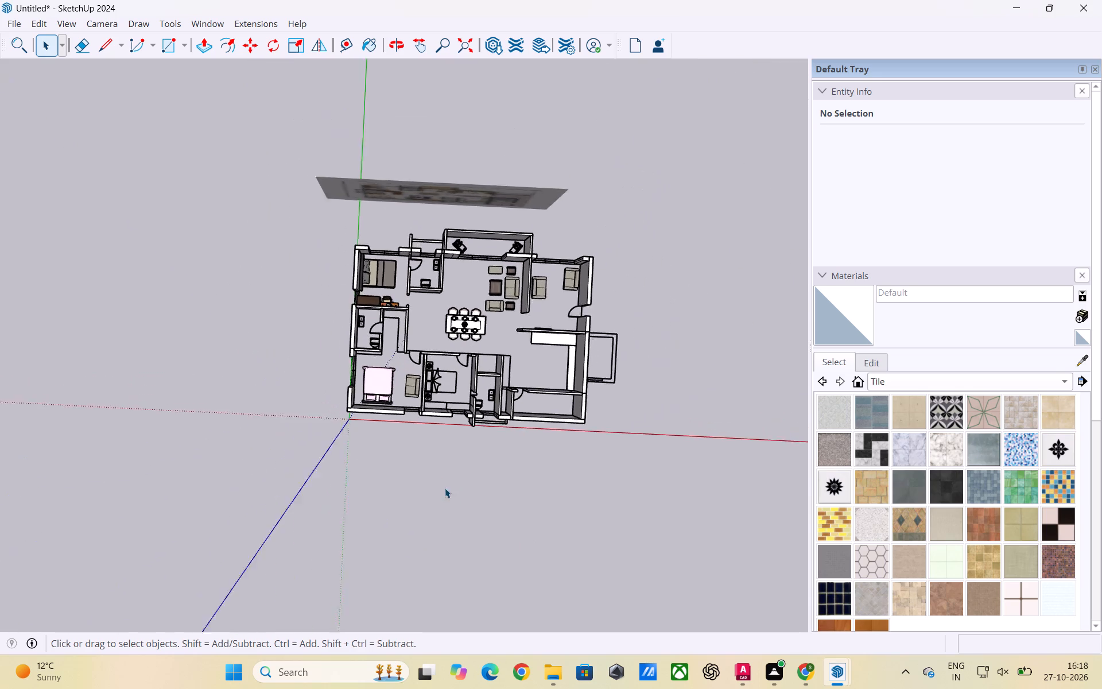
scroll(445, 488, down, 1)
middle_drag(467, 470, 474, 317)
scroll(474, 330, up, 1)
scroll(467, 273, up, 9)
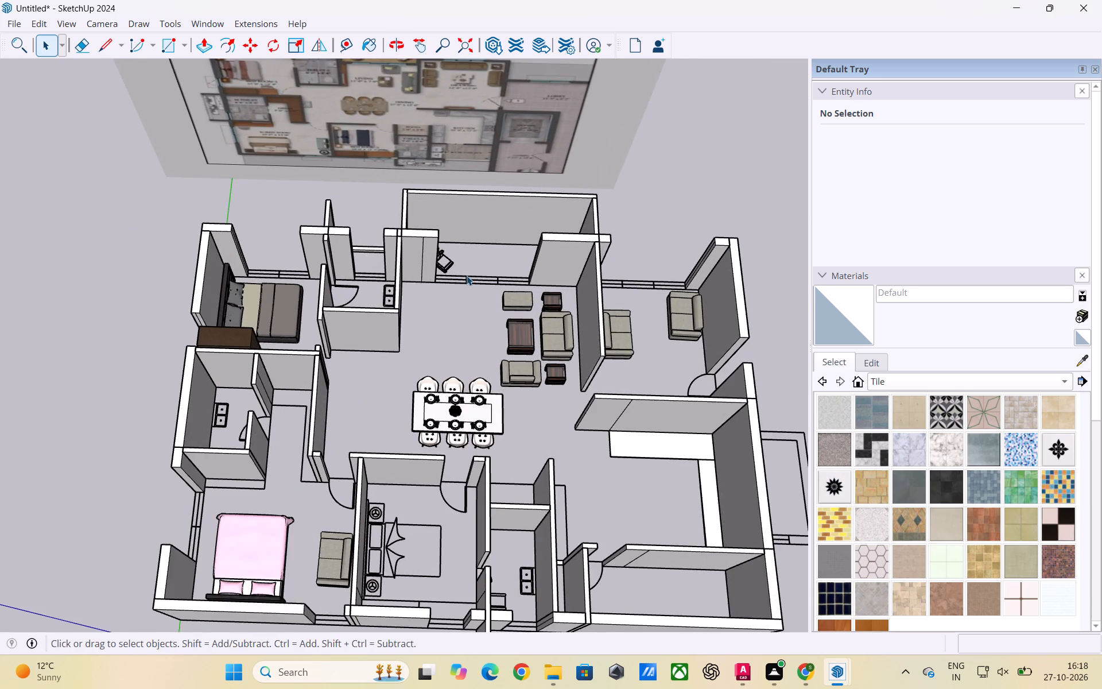
Examine the kitchen, pooja and toilet areas of the reference plan image against the modelled rooms.
scroll(446, 113, up, 2)
scroll(472, 84, down, 2)
scroll(478, 118, up, 5)
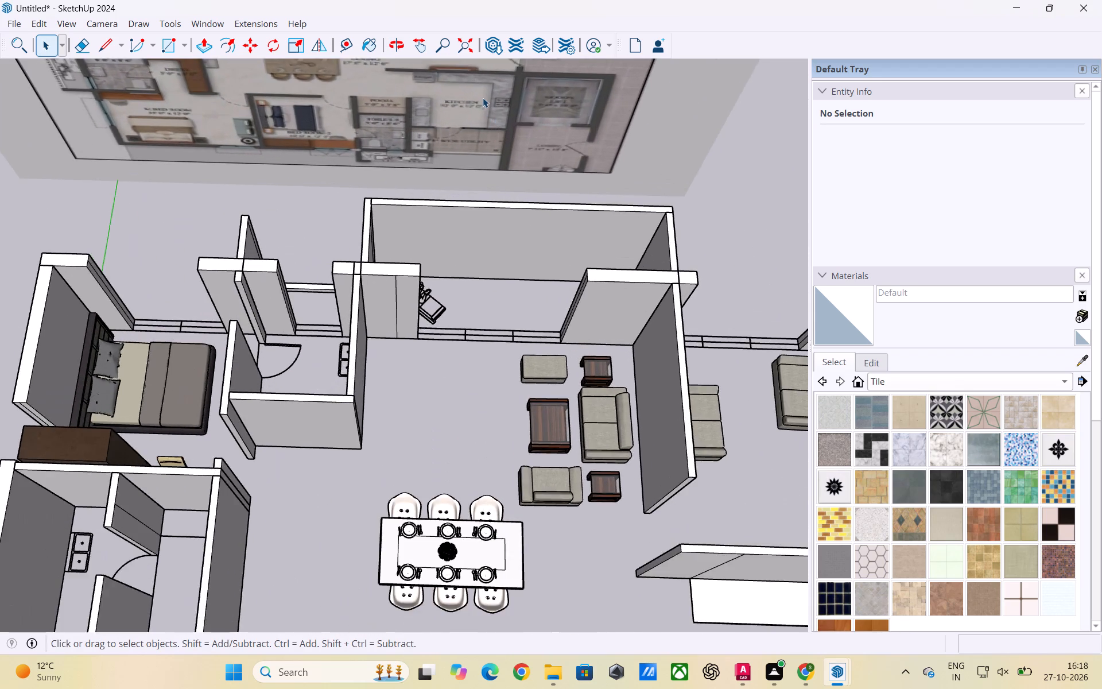
scroll(483, 98, up, 5)
scroll(257, 116, down, 2)
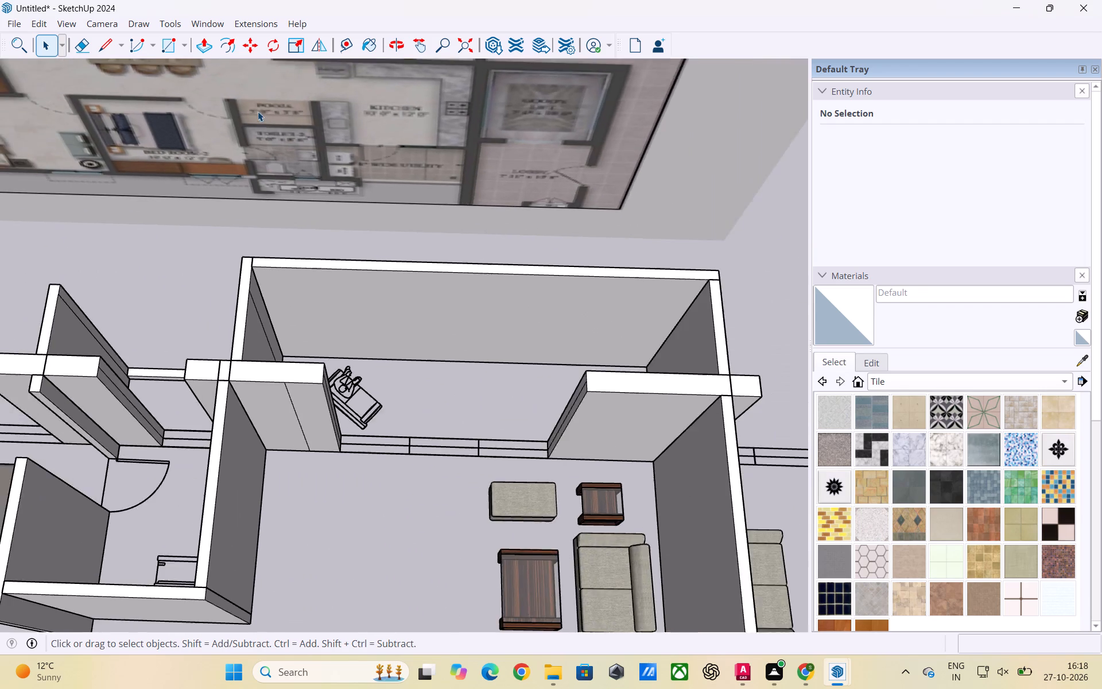
scroll(258, 111, down, 8)
scroll(310, 73, down, 2)
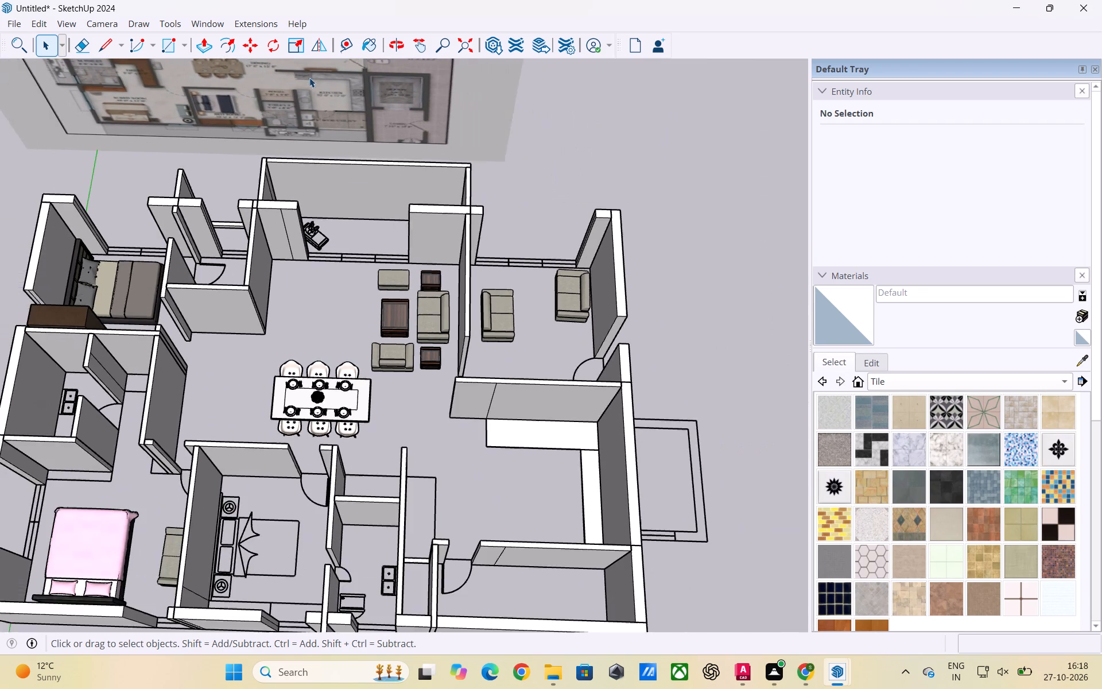
scroll(317, 109, up, 4)
scroll(284, 75, down, 7)
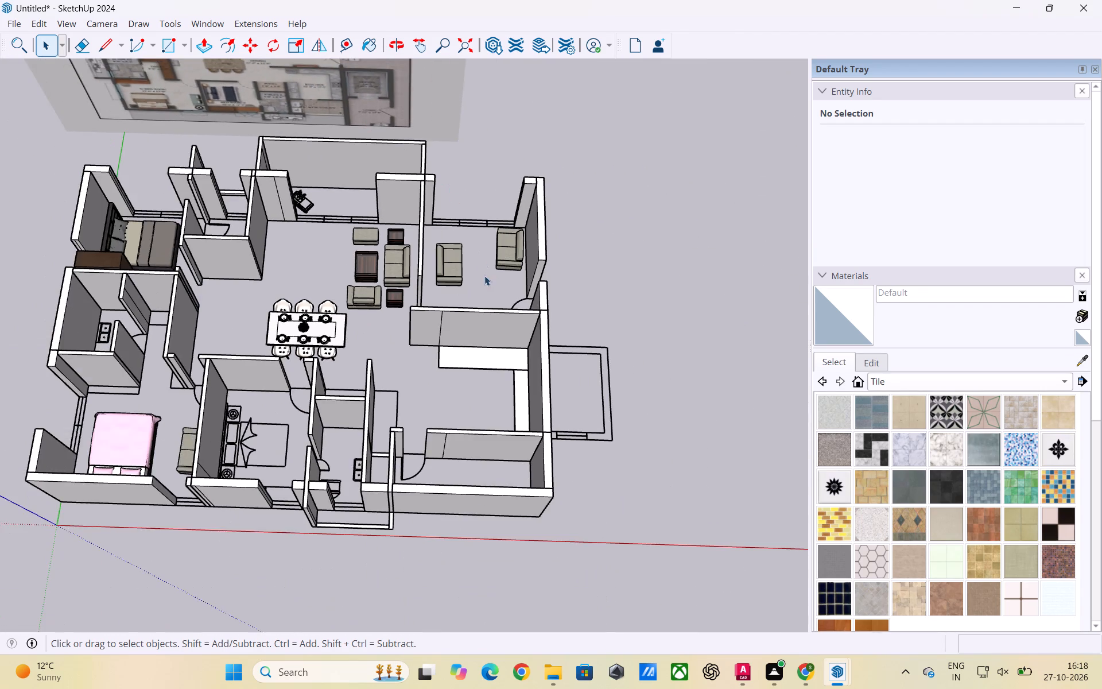
Inside its group, extrude the kitchen counter rectangle along the wall shared with the two-sofa room to a height of 32".
scroll(484, 276, up, 5)
middle_drag(512, 379, 524, 427)
triple_click(499, 391)
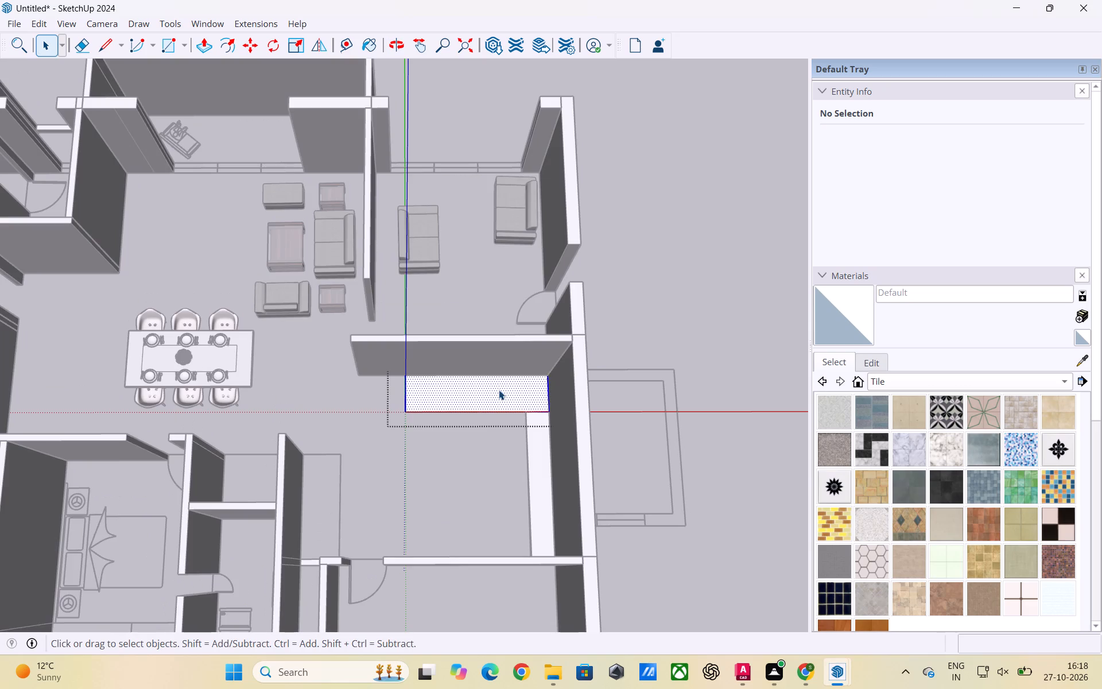
key(p)
click(499, 388)
text(32)
key(shift+quotedbl)
key(shift+Return)
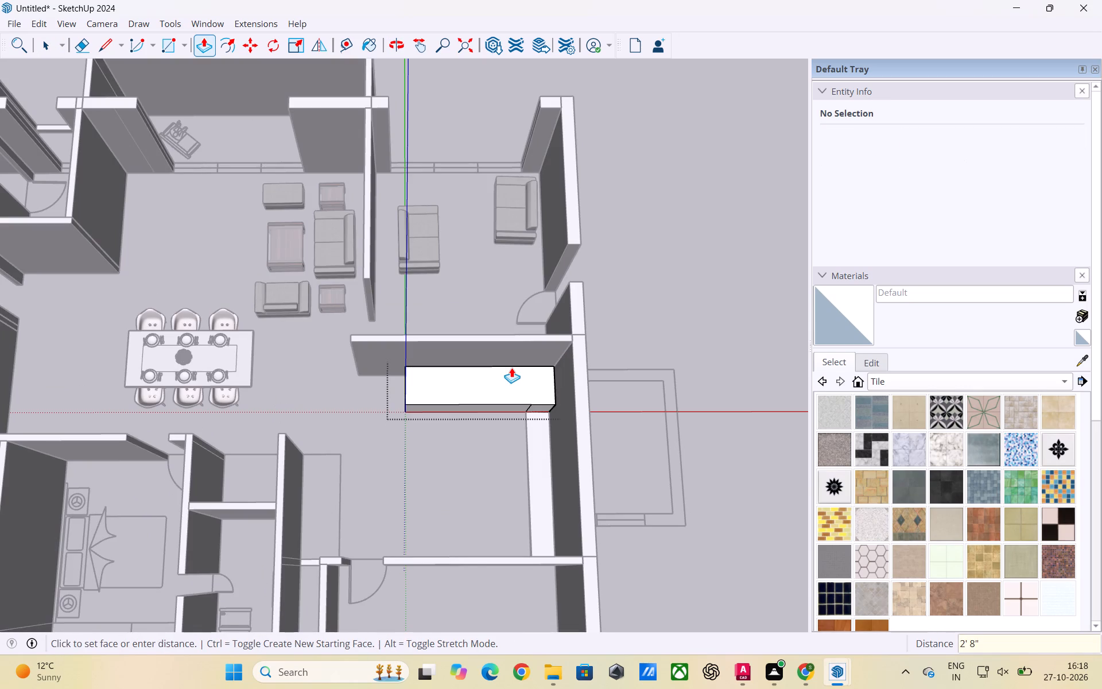
key(space)
click(759, 430)
Inside its group, extrude the second counter rectangle along the kitchen's outer wall to a height of 32".
triple_click(541, 472)
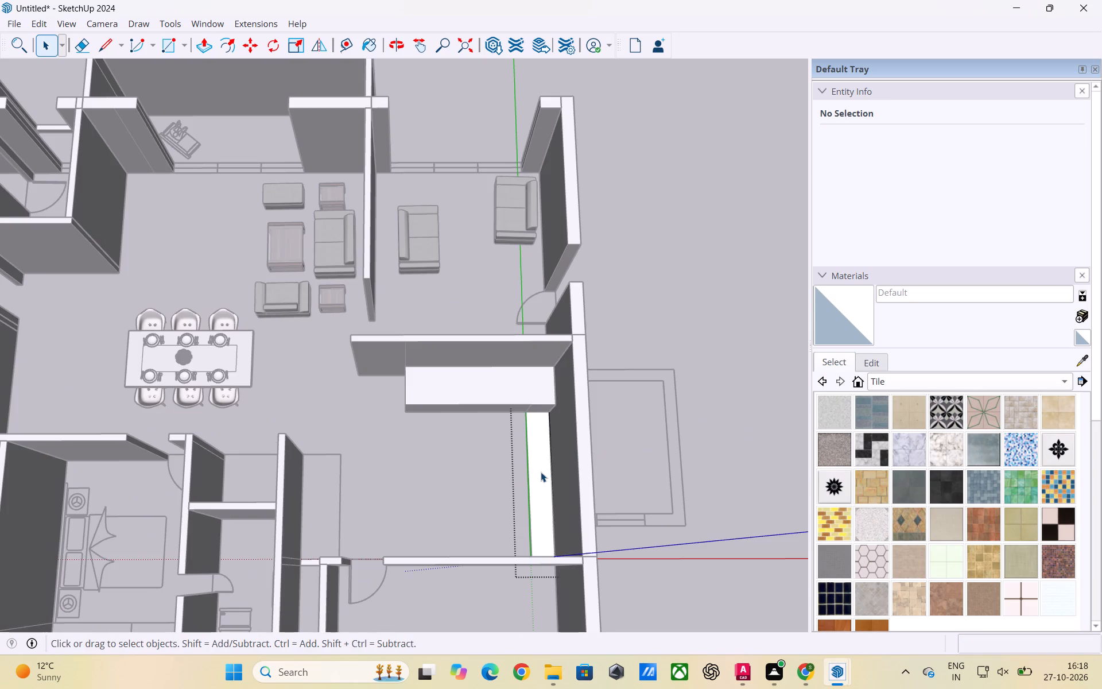
key(p)
click(541, 472)
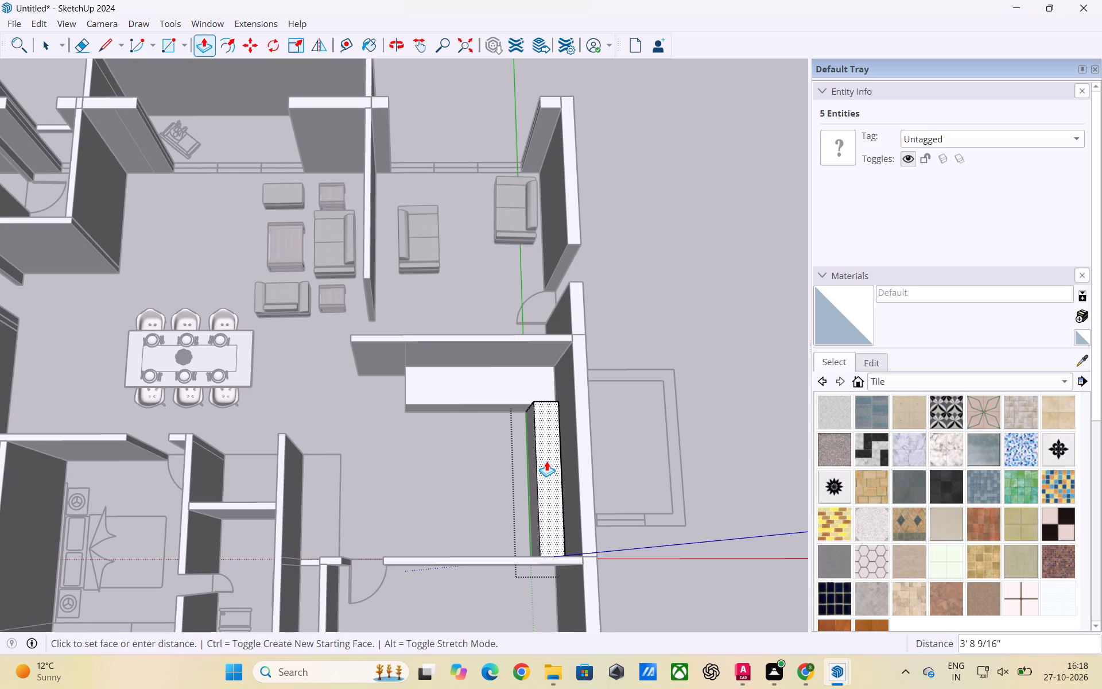
text(32)
key(shift+quotedbl)
key(Return)
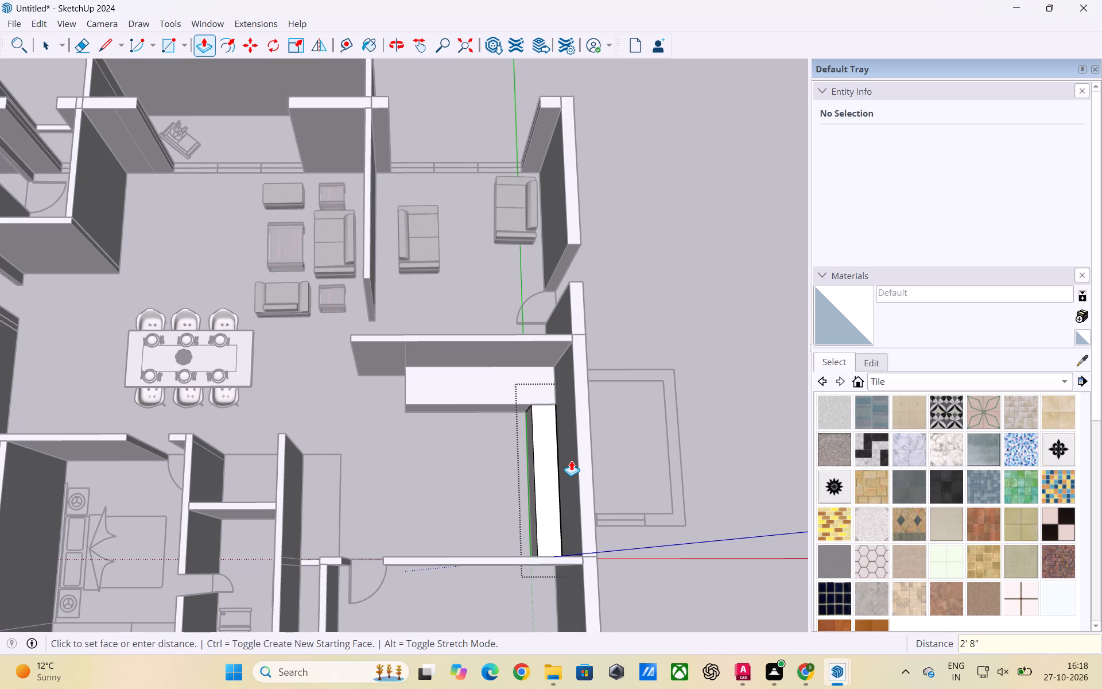
key(space)
click(685, 402)
Examine the two raised kitchen counters and how they meet each other and the surrounding walls.
scroll(548, 389, down, 3)
middle_drag(546, 457, 581, 377)
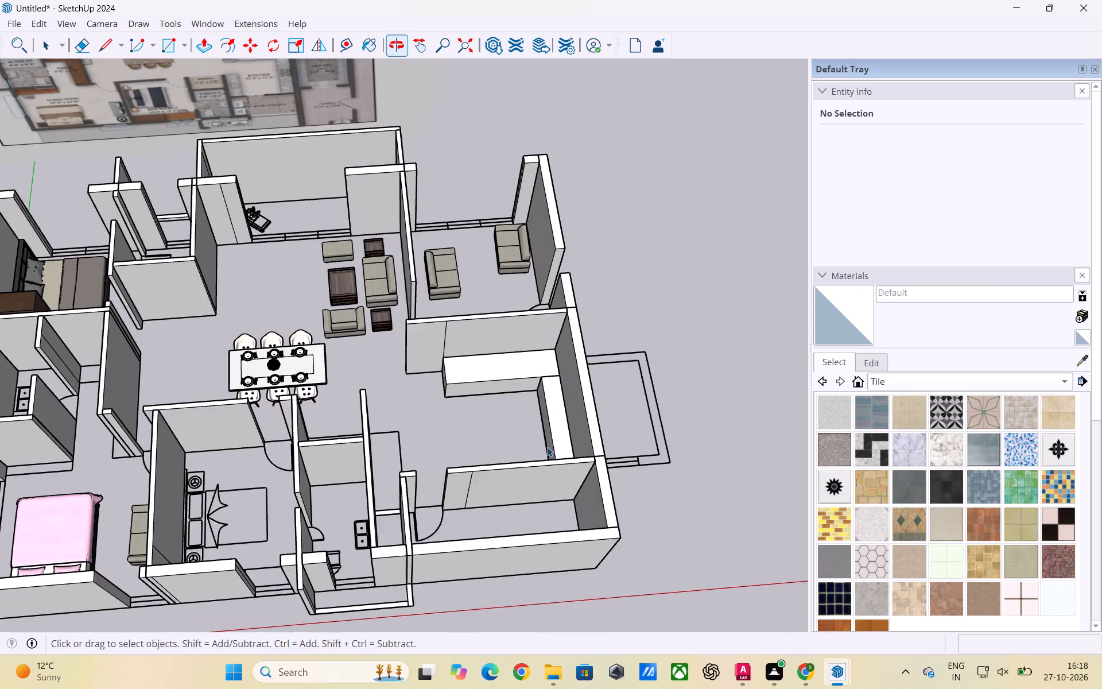
scroll(547, 447, up, 2)
middle_drag(575, 460, 449, 460)
scroll(460, 442, up, 3)
middle_drag(421, 461, 576, 450)
scroll(553, 446, up, 2)
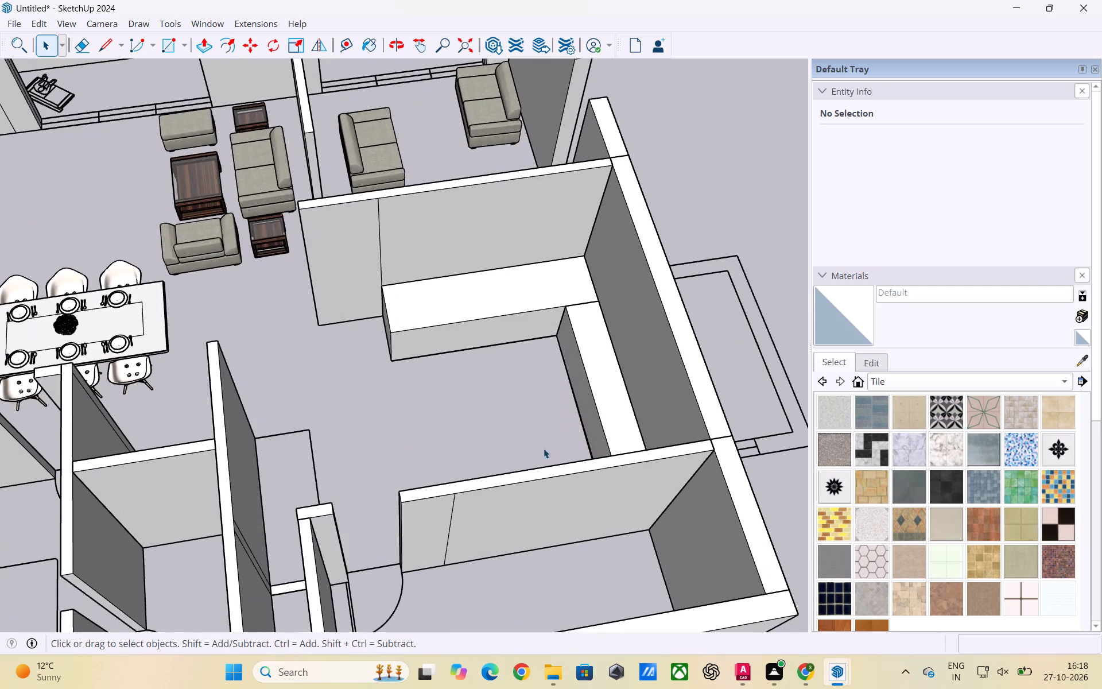
scroll(531, 448, down, 9)
middle_drag(610, 472, 468, 470)
scroll(483, 463, up, 3)
middle_drag(434, 471, 544, 453)
scroll(434, 471, down, 1)
scroll(645, 437, down, 5)
Examine the two-sofa room, the living area and the overall furnished layout from several angles against the reference plan image.
middle_drag(704, 469, 422, 436)
scroll(536, 377, up, 3)
middle_drag(696, 429, 519, 481)
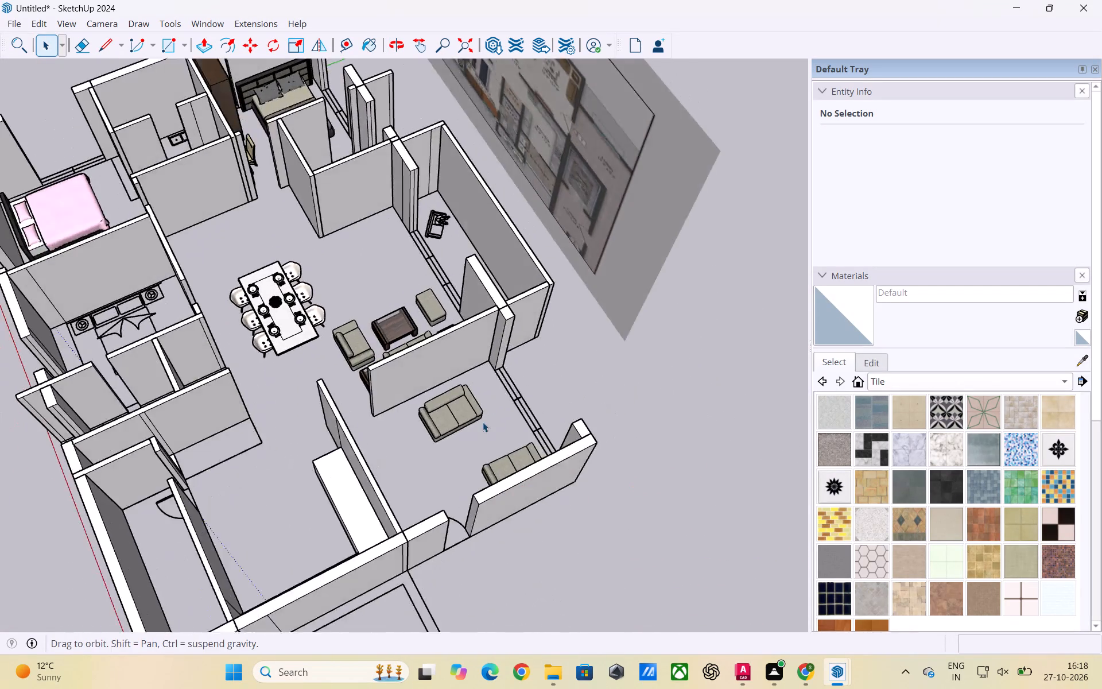
scroll(518, 400, up, 3)
middle_drag(427, 457, 723, 435)
scroll(558, 412, down, 6)
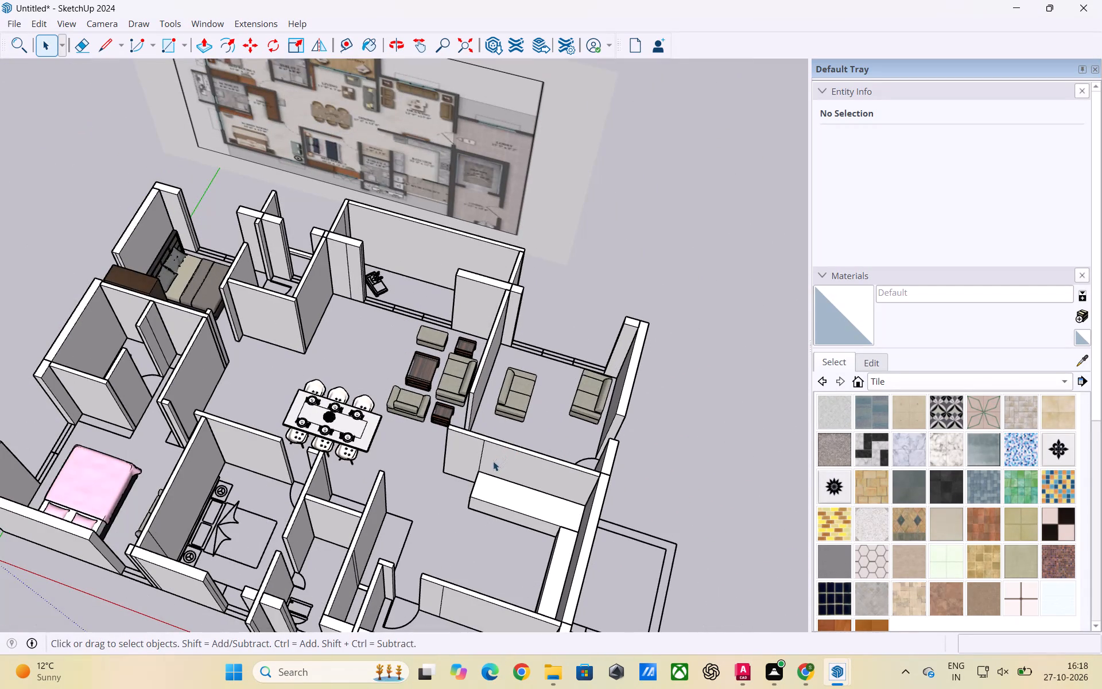
scroll(544, 346, up, 2)
middle_drag(481, 382, 554, 324)
scroll(555, 338, down, 1)
middle_drag(561, 363, 574, 407)
scroll(604, 395, down, 3)
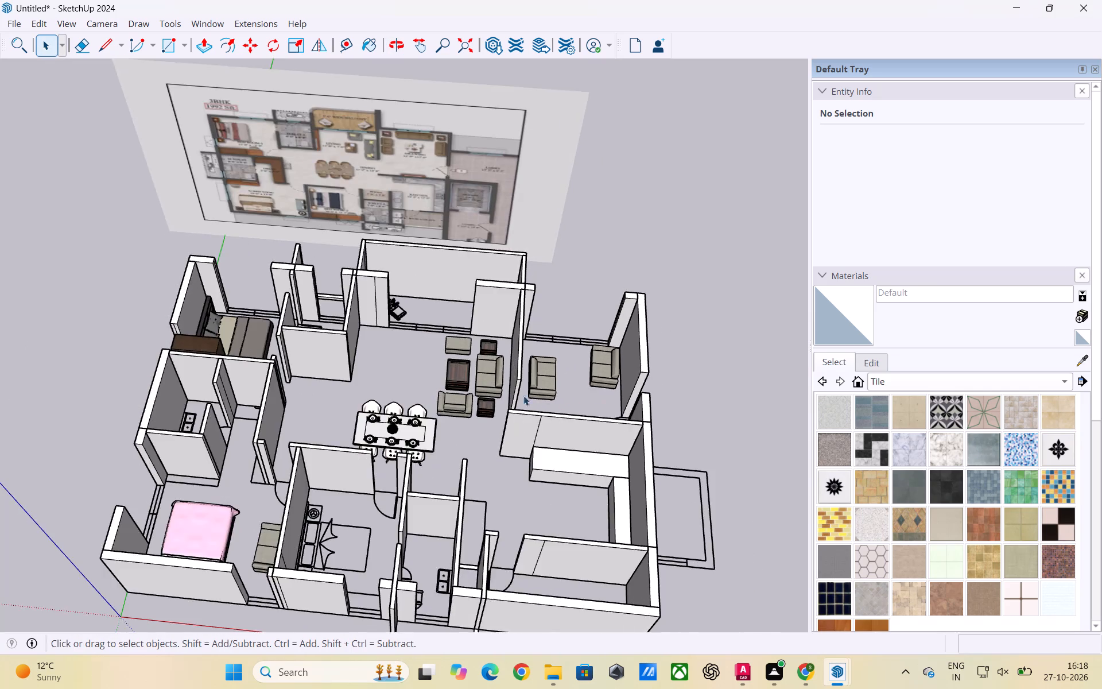
scroll(510, 390, down, 2)
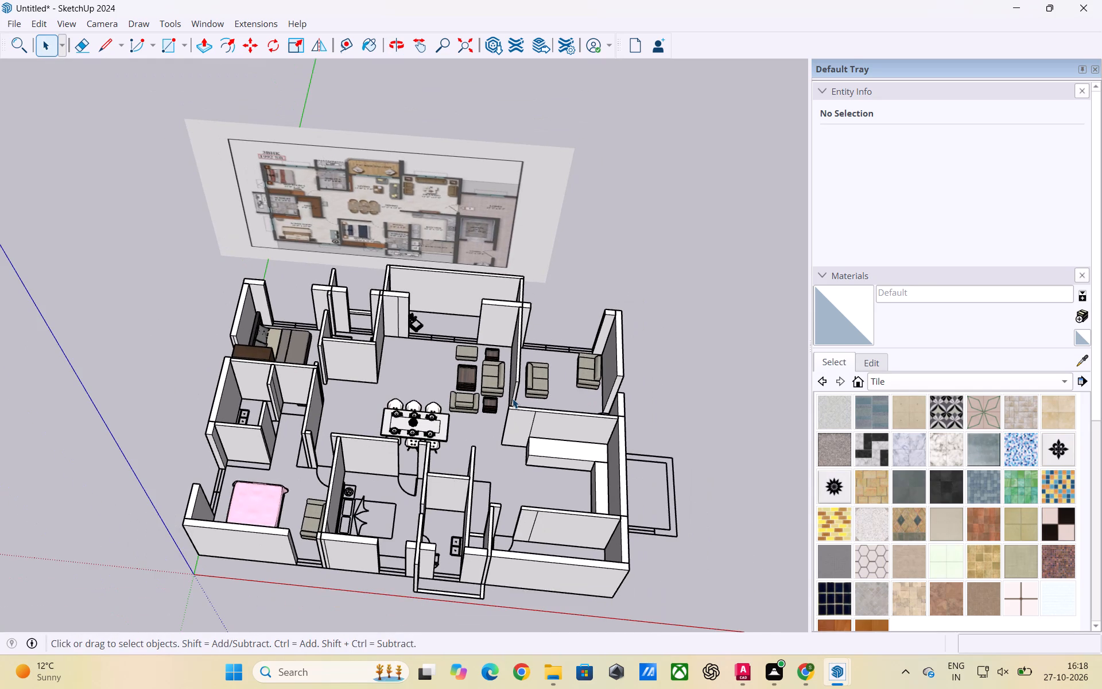
scroll(520, 365, up, 6)
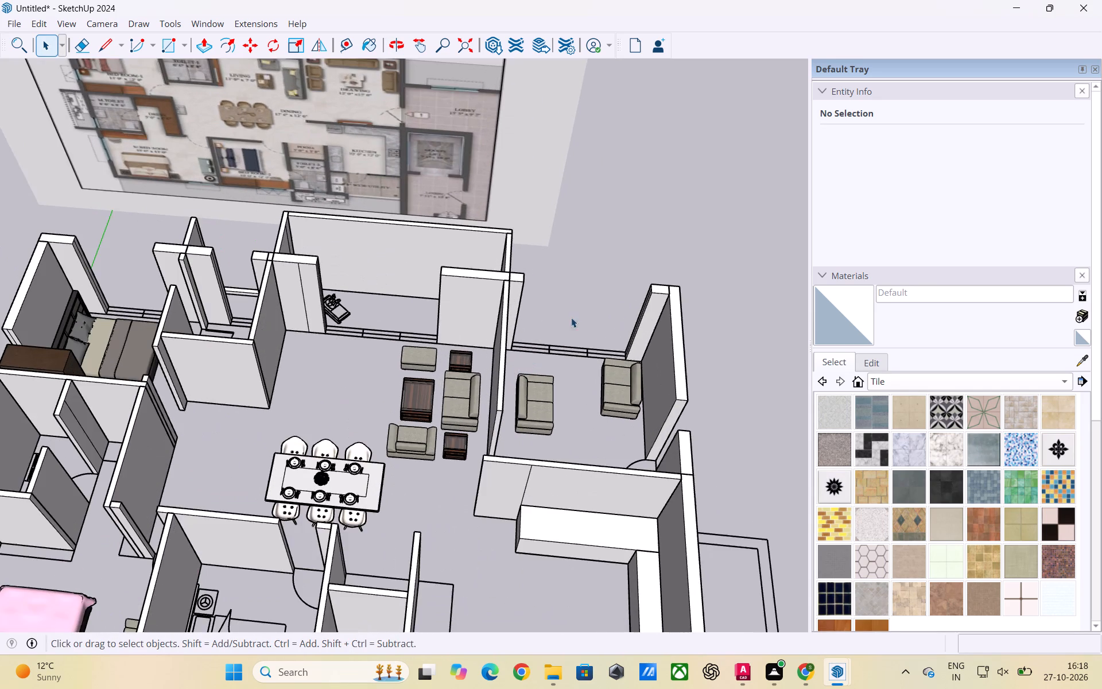
middle_drag(598, 346, 368, 369)
scroll(523, 421, up, 3)
middle_drag(498, 433, 527, 365)
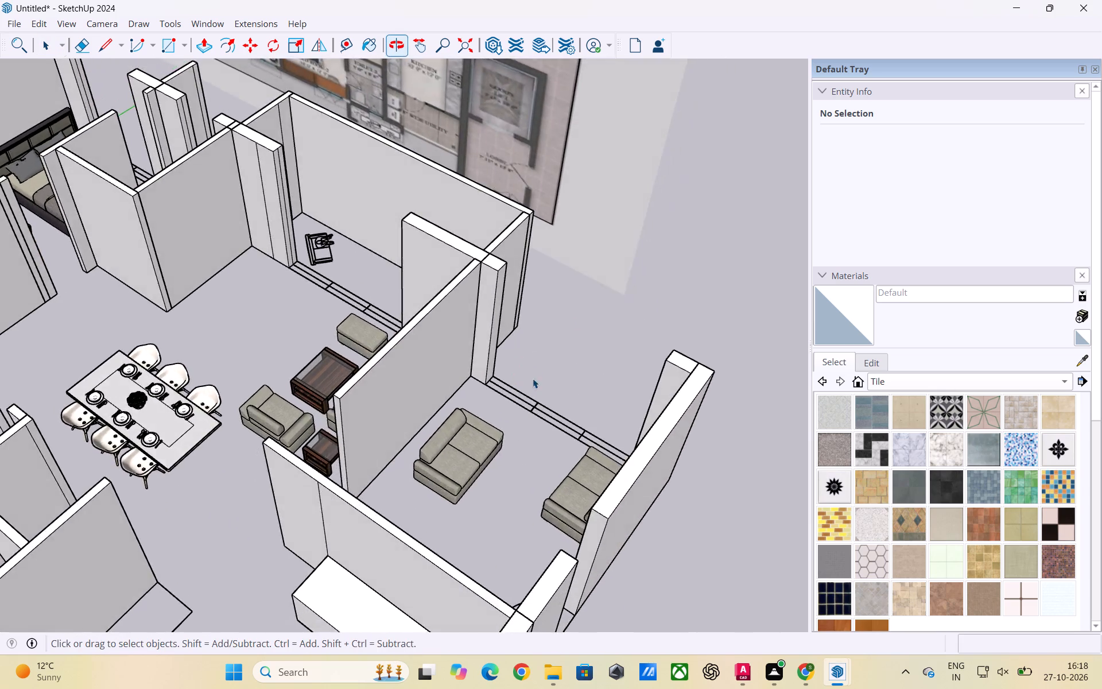
scroll(554, 393, up, 3)
scroll(507, 370, down, 11)
middle_drag(440, 374, 759, 395)
scroll(668, 388, down, 3)
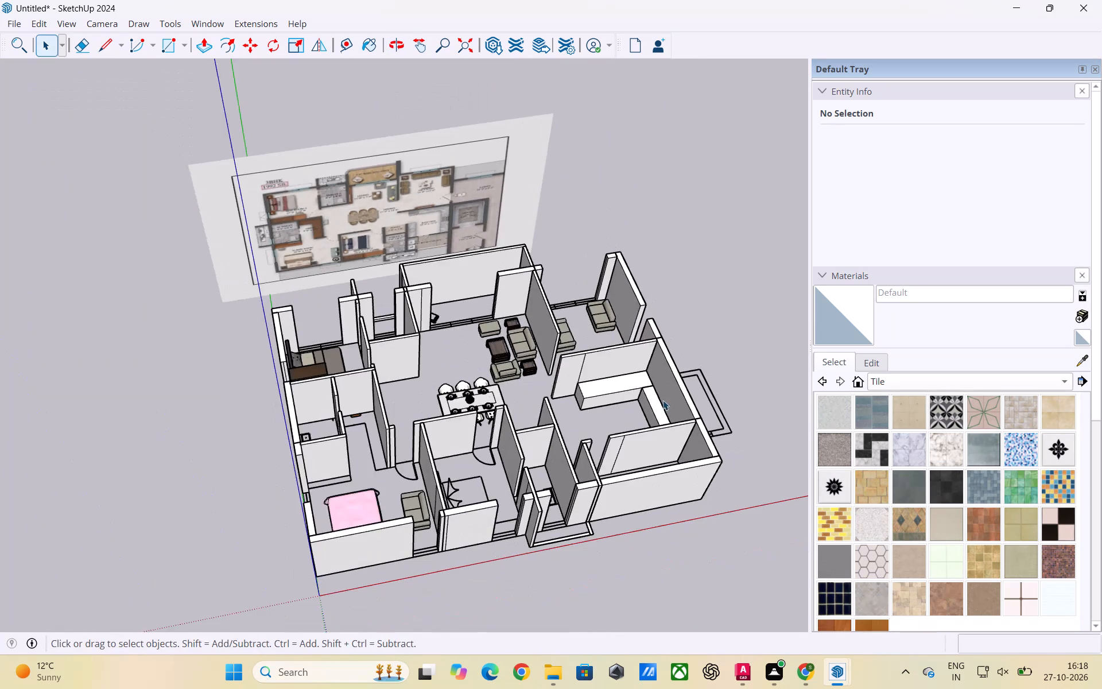
middle_drag(663, 414, 547, 470)
scroll(499, 346, up, 6)
scroll(502, 339, down, 5)
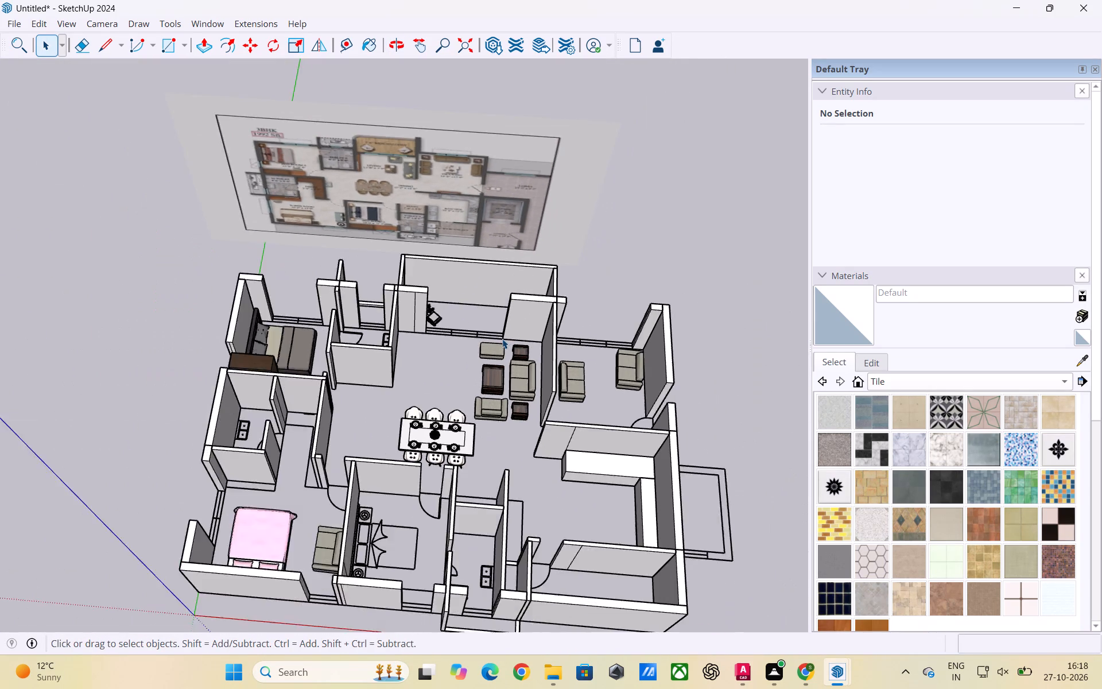
scroll(502, 339, down, 3)
middle_drag(500, 388, 522, 315)
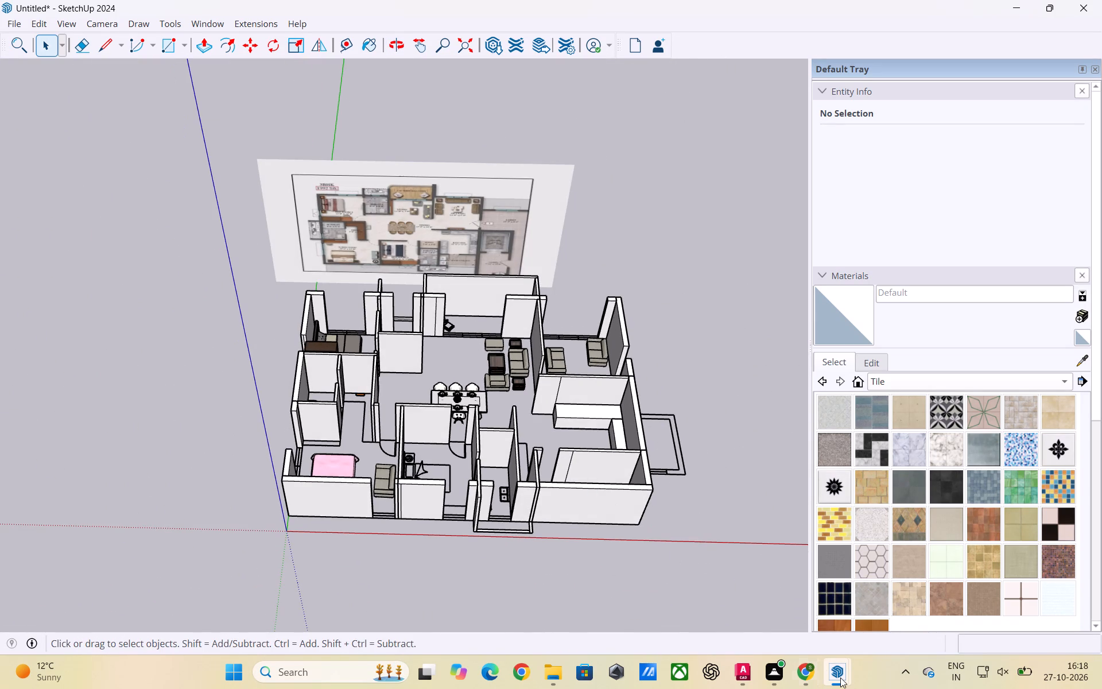
Switch to the open 1601 SFT model and examine its finished rooms, floor tiling, kitchen counters and furniture.
click(893, 614)
click(469, 494)
scroll(568, 450, up, 2)
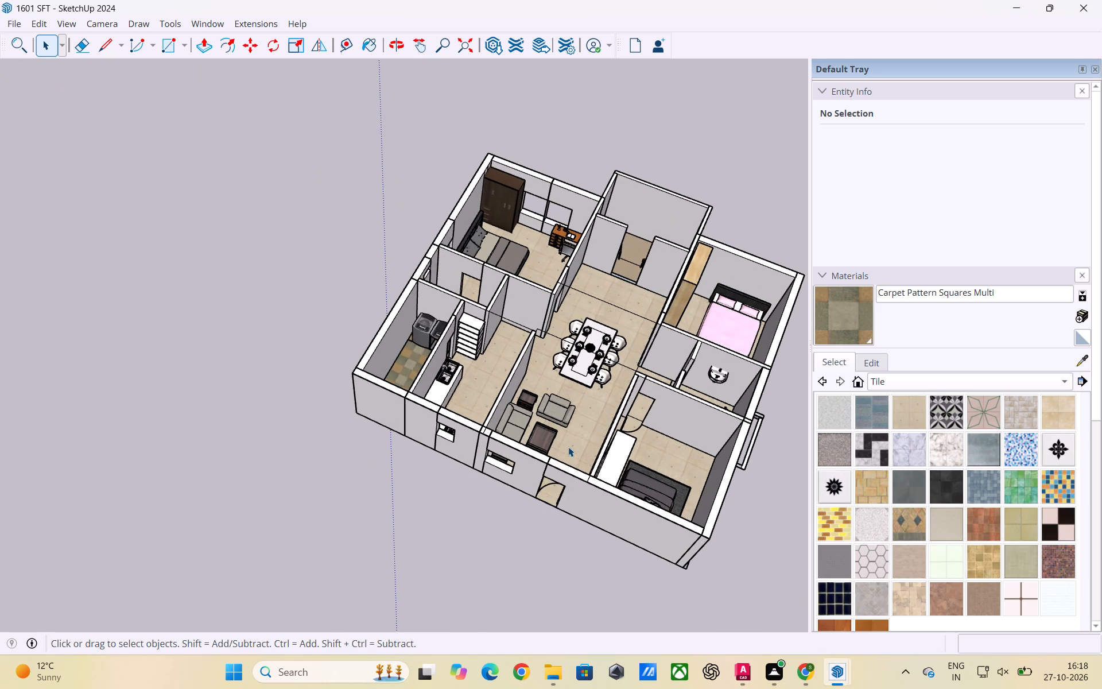
middle_drag(511, 434, 566, 545)
scroll(673, 202, up, 3)
middle_drag(537, 276, 577, 421)
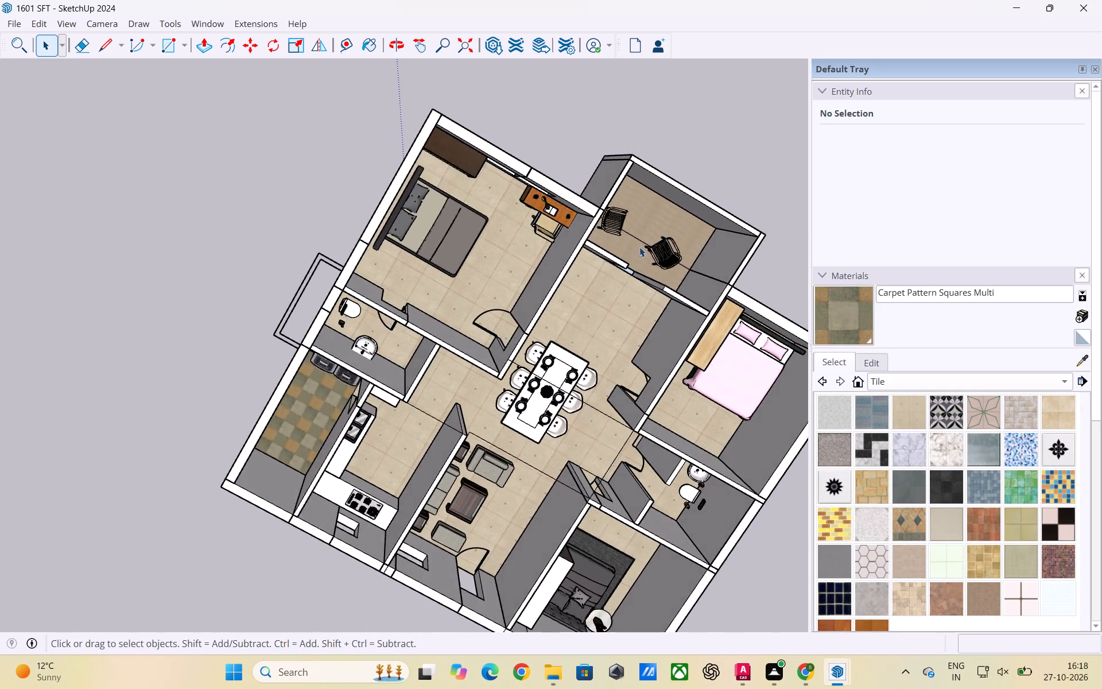
scroll(638, 245, up, 2)
scroll(249, 169, down, 6)
middle_drag(436, 297, 614, 215)
scroll(585, 365, up, 3)
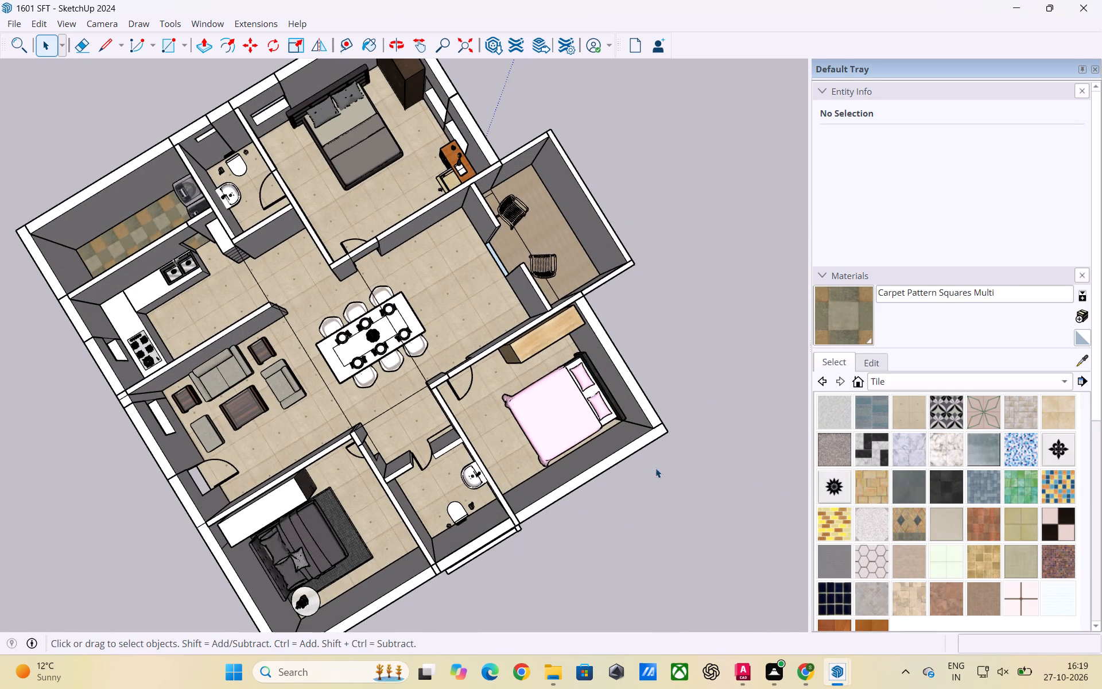
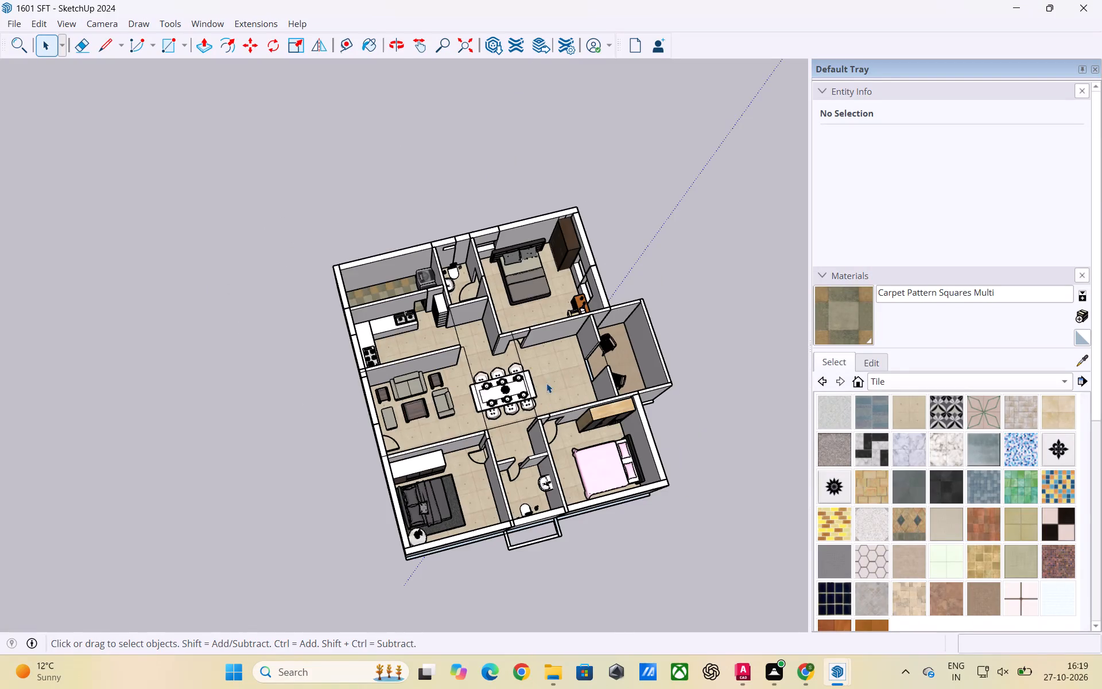
Examine the furnished 1601 SFT house from several angles, including its bedrooms, kitchen, living, dining and balcony furniture.
scroll(591, 489, up, 3)
scroll(591, 489, down, 2)
middle_drag(614, 565, 559, 514)
scroll(559, 514, down, 2)
scroll(559, 515, up, 3)
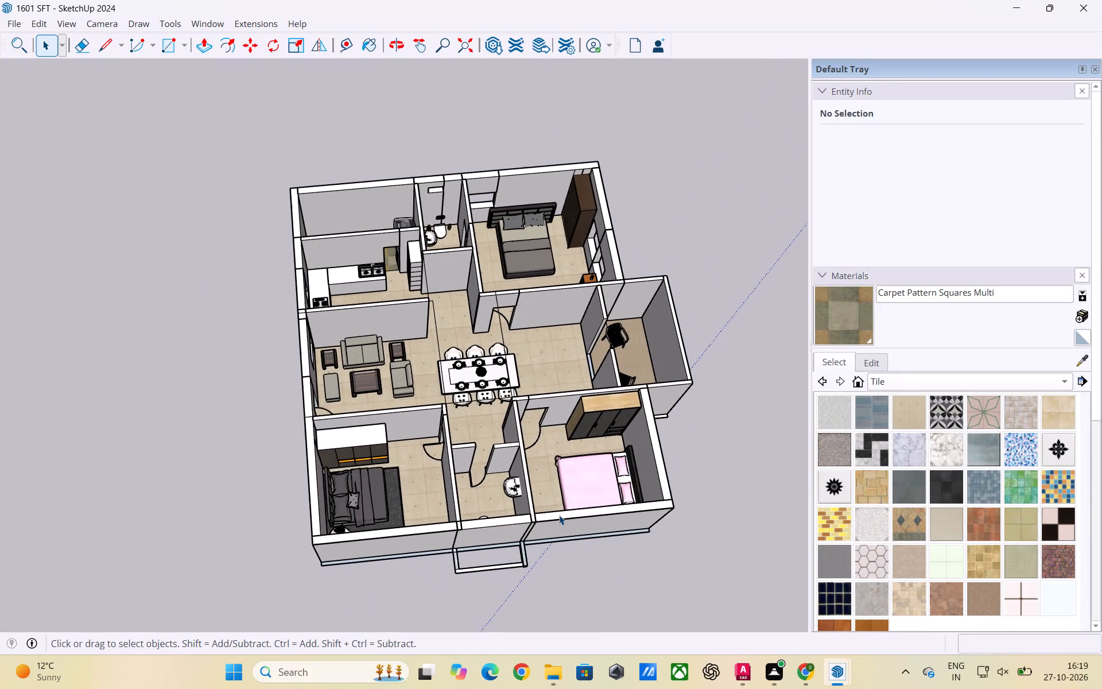
scroll(559, 515, down, 2)
scroll(554, 541, up, 3)
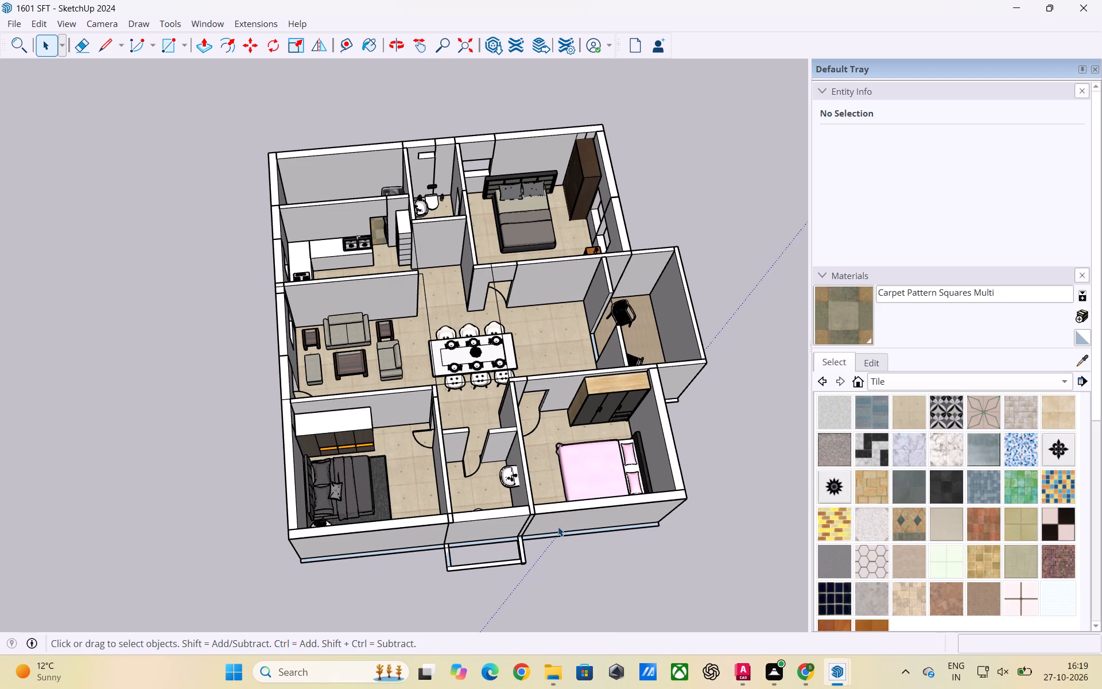
scroll(558, 527, up, 2)
scroll(563, 515, down, 5)
scroll(581, 460, down, 6)
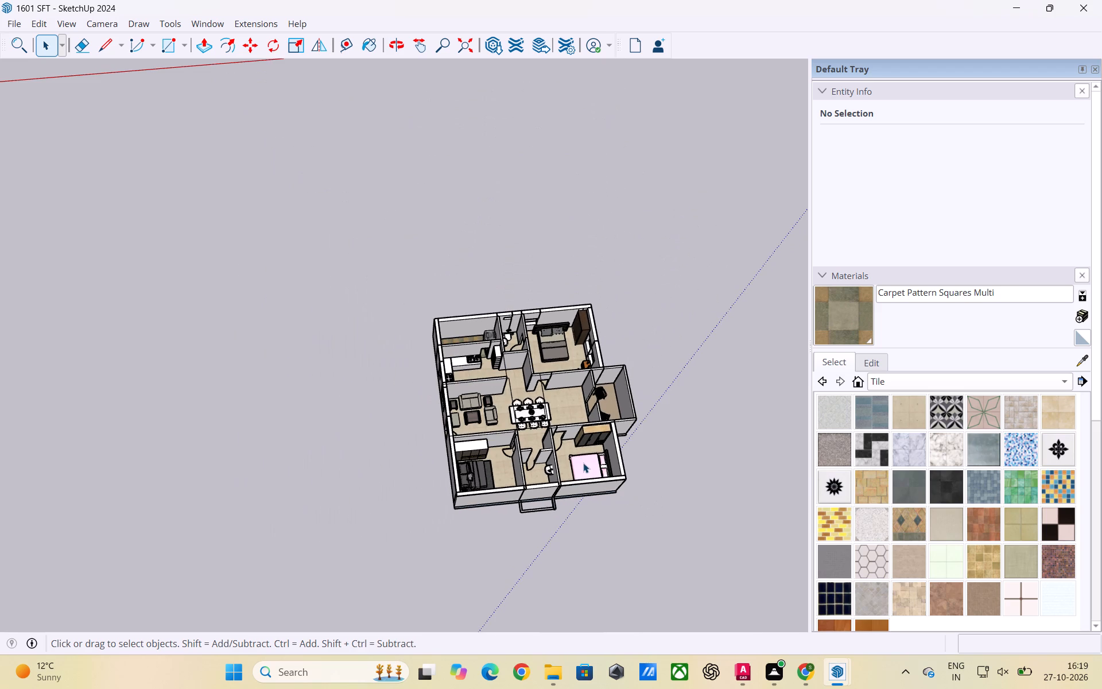
middle_drag(663, 500, 657, 507)
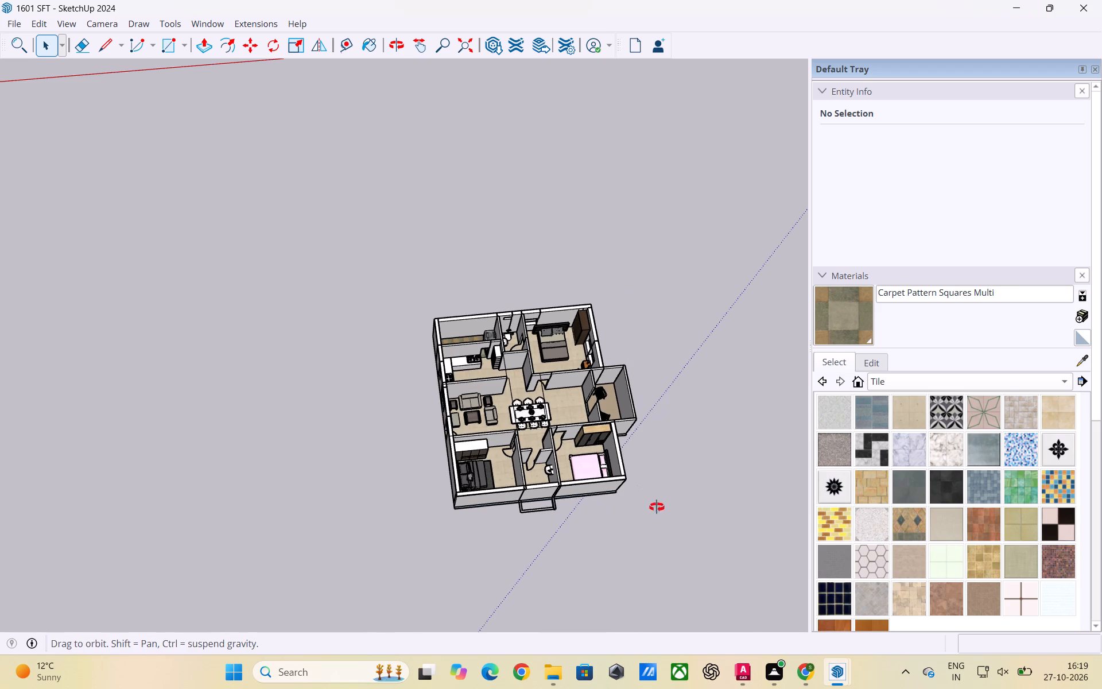
middle_drag(657, 507, 579, 507)
scroll(582, 466, down, 1)
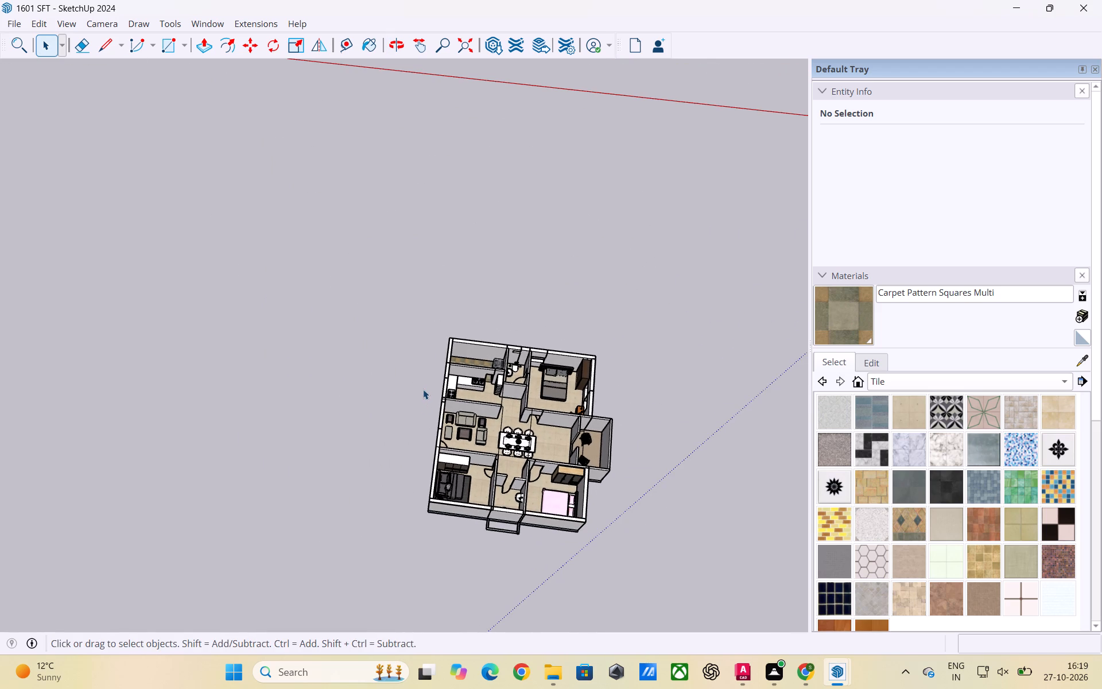
scroll(424, 388, down, 4)
middle_drag(461, 431, 565, 477)
scroll(547, 429, up, 9)
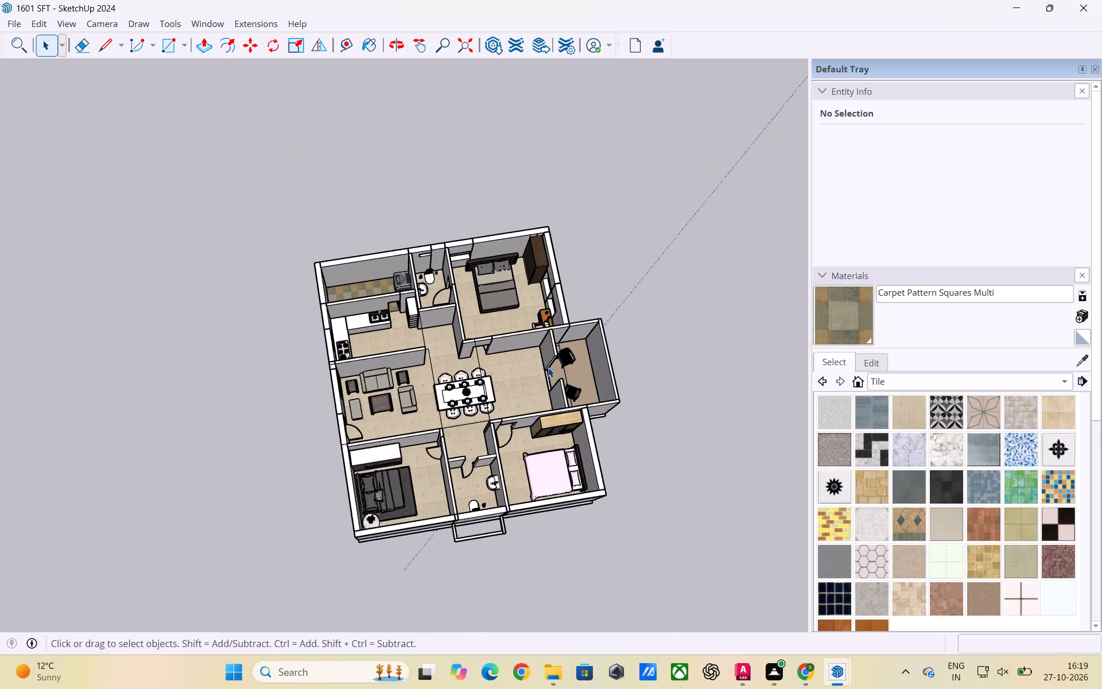
scroll(548, 367, up, 2)
scroll(548, 367, down, 1)
scroll(548, 367, up, 7)
scroll(549, 367, down, 6)
middle_drag(696, 440, 616, 484)
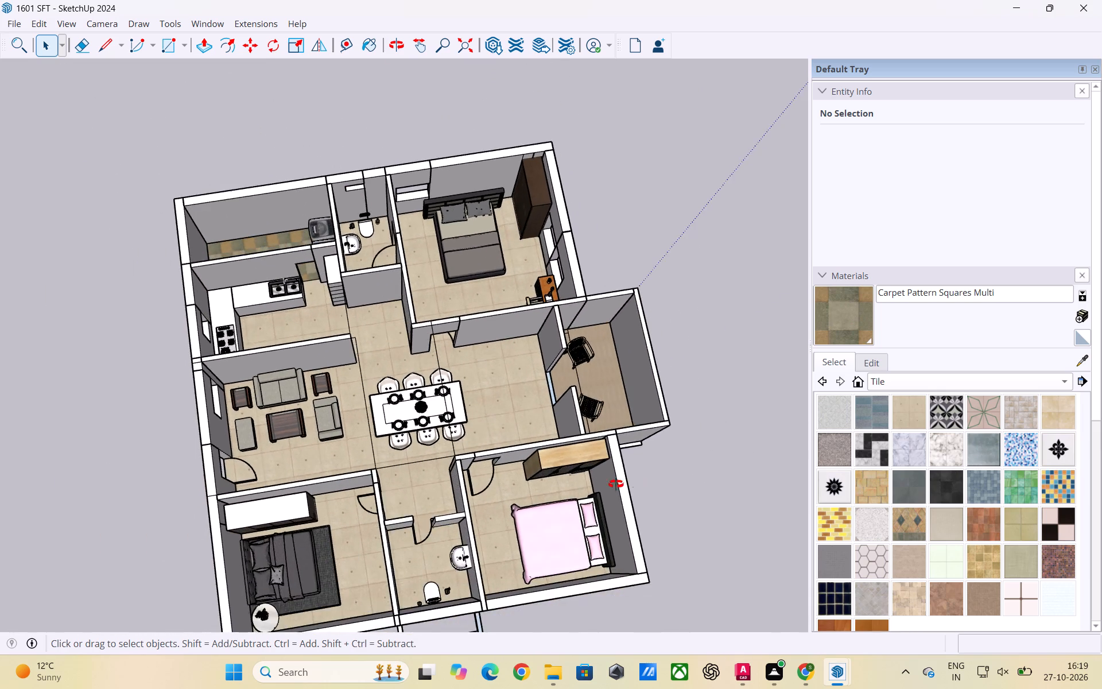
middle_drag(616, 484, 463, 408)
scroll(604, 458, up, 3)
scroll(551, 490, up, 3)
scroll(605, 474, down, 7)
Copy the two slatted chairs in the balcony beside the dining area to the clipboard.
middle_drag(507, 508, 542, 480)
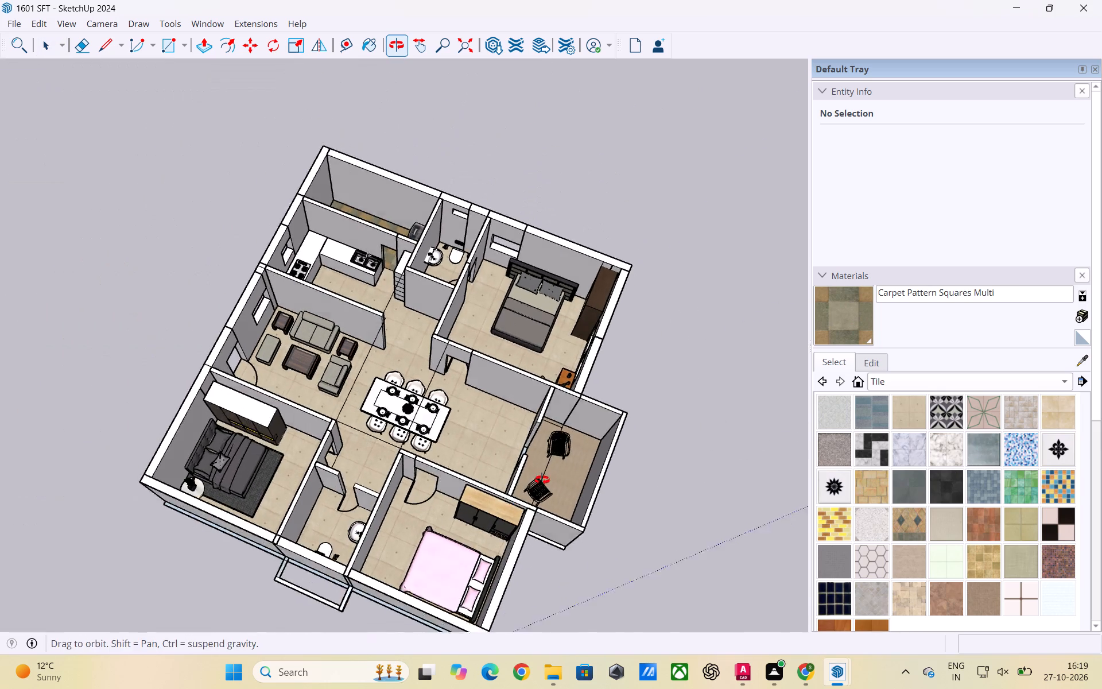
middle_drag(542, 480, 588, 415)
scroll(550, 470, up, 1)
scroll(616, 405, up, 3)
middle_drag(568, 420, 580, 524)
scroll(562, 497, up, 5)
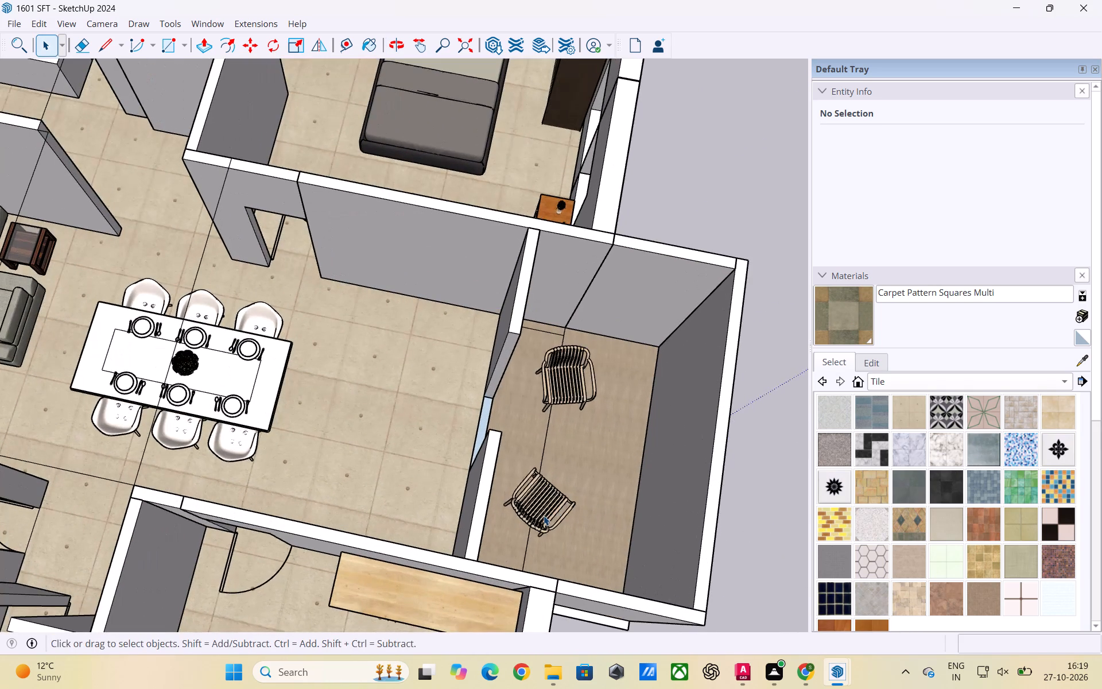
click(544, 516)
shift+click(576, 401)
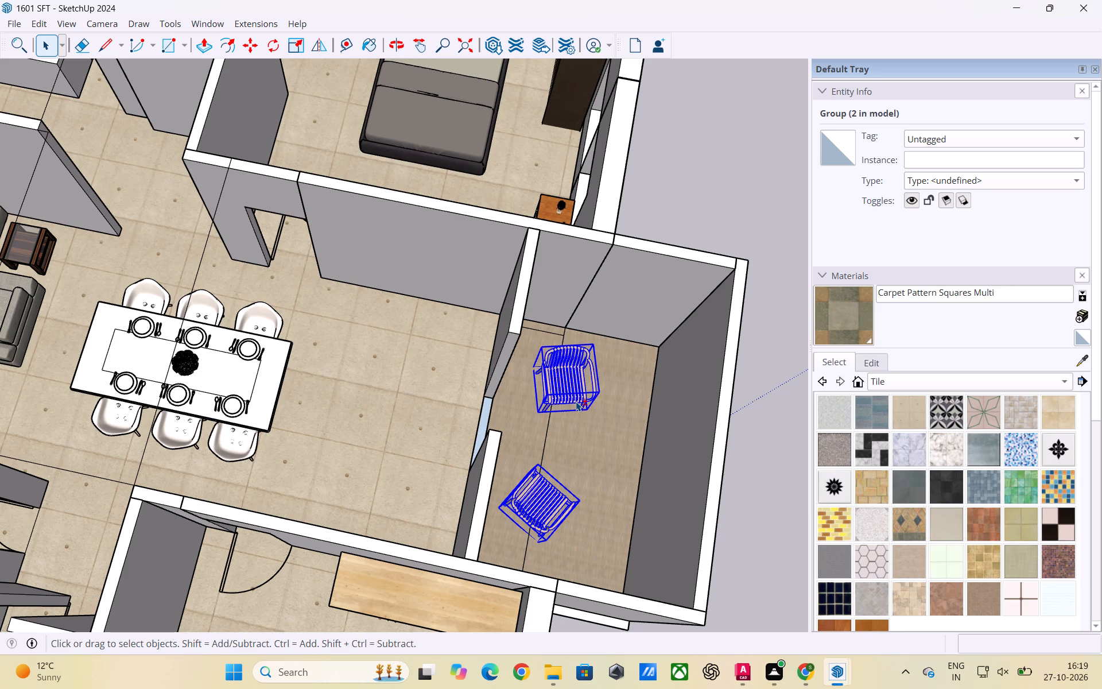
key(ctrl+c)
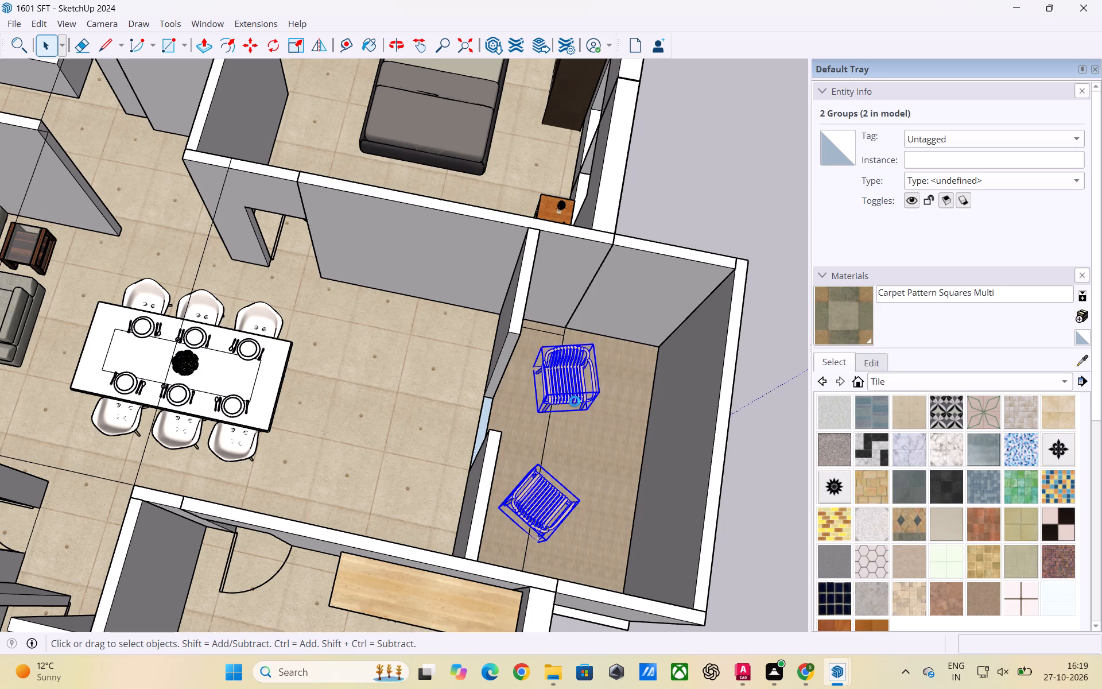
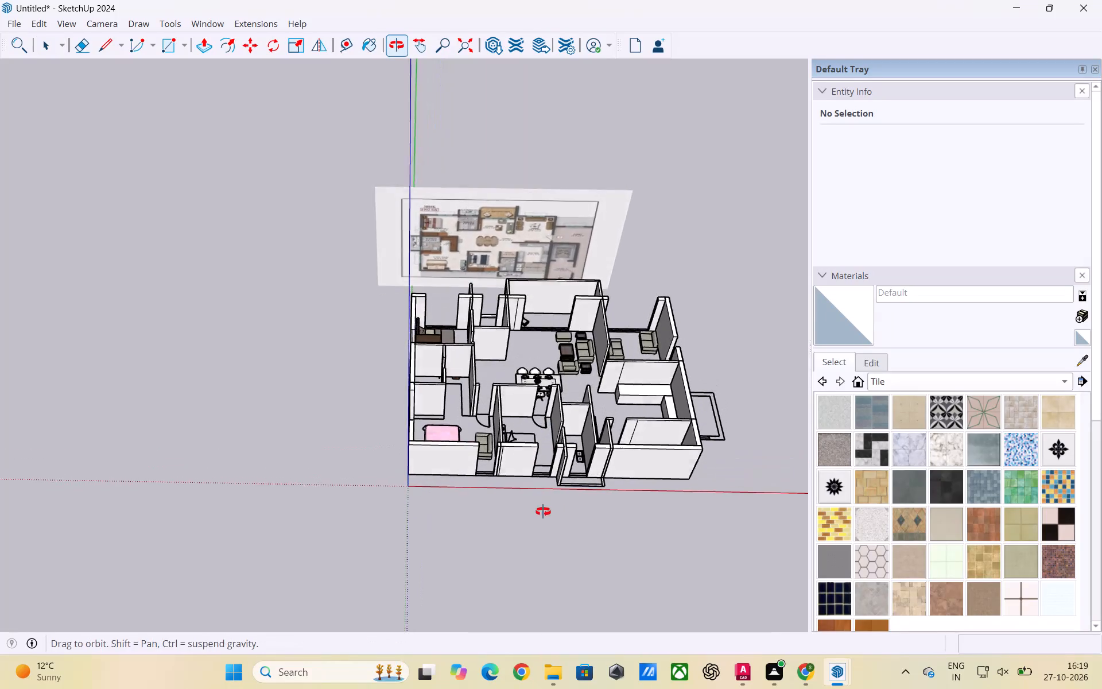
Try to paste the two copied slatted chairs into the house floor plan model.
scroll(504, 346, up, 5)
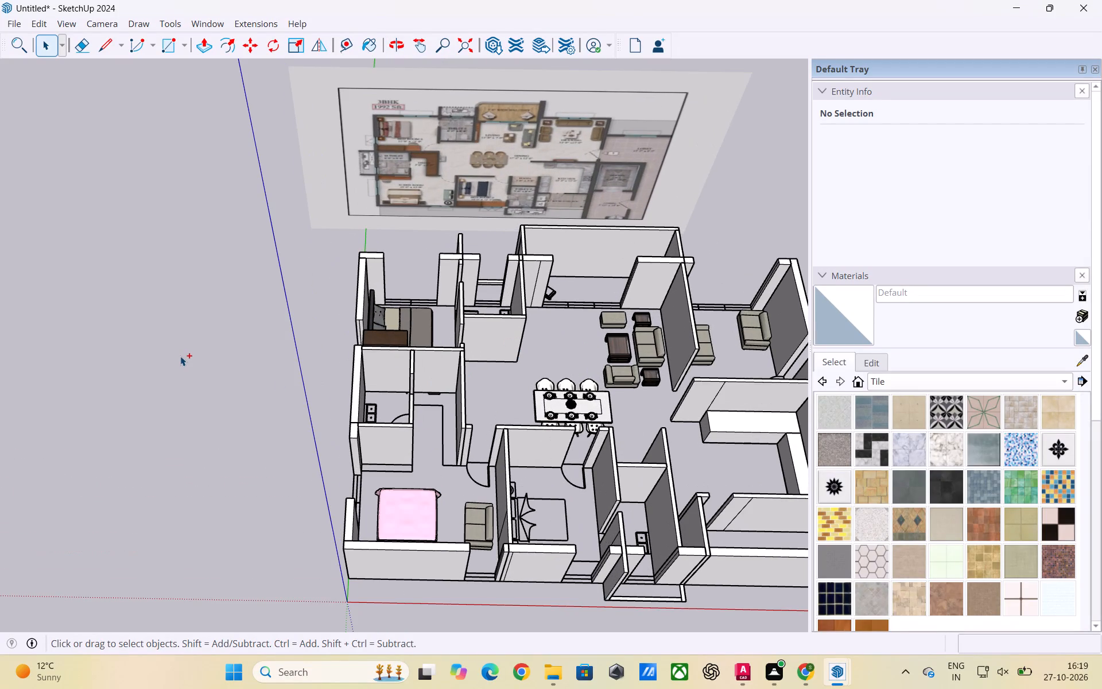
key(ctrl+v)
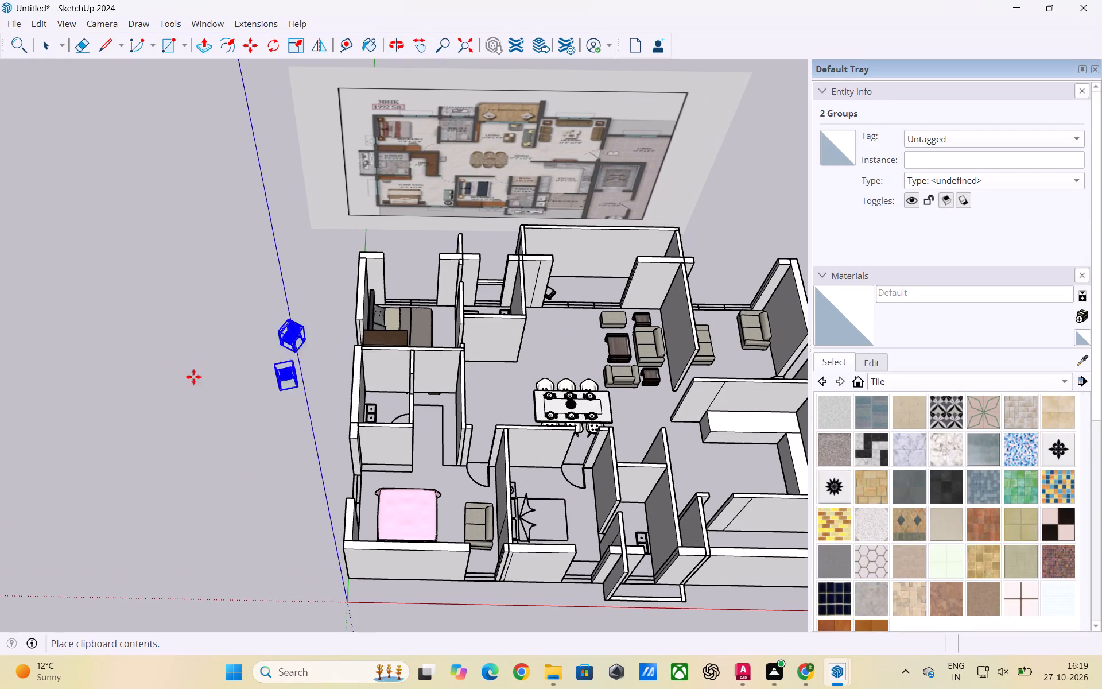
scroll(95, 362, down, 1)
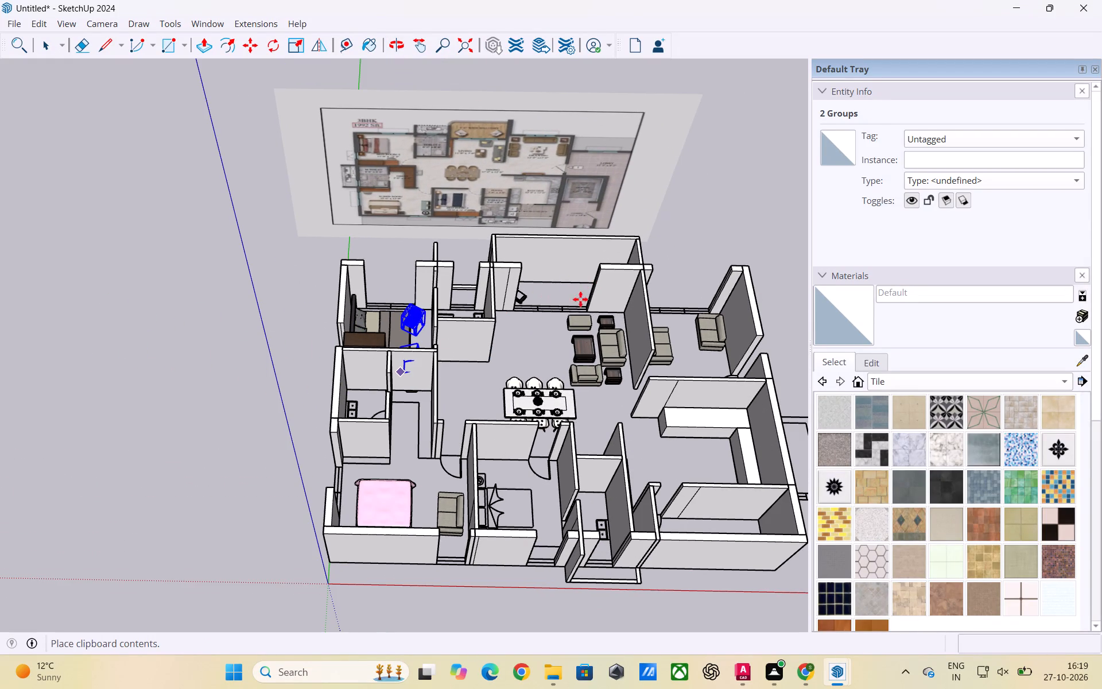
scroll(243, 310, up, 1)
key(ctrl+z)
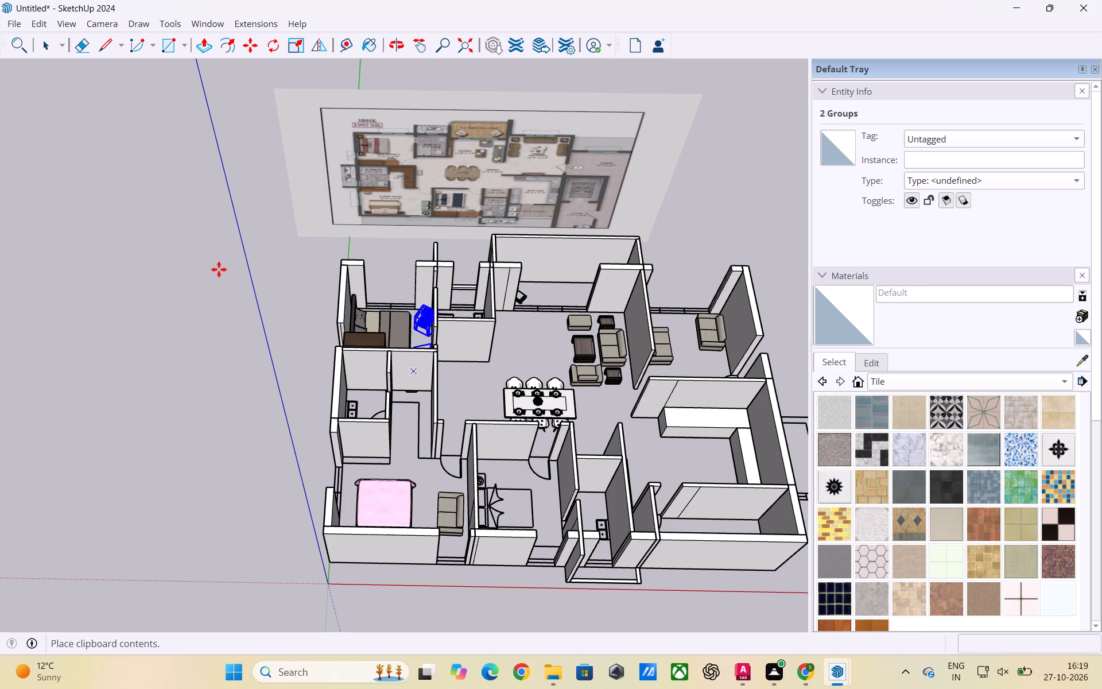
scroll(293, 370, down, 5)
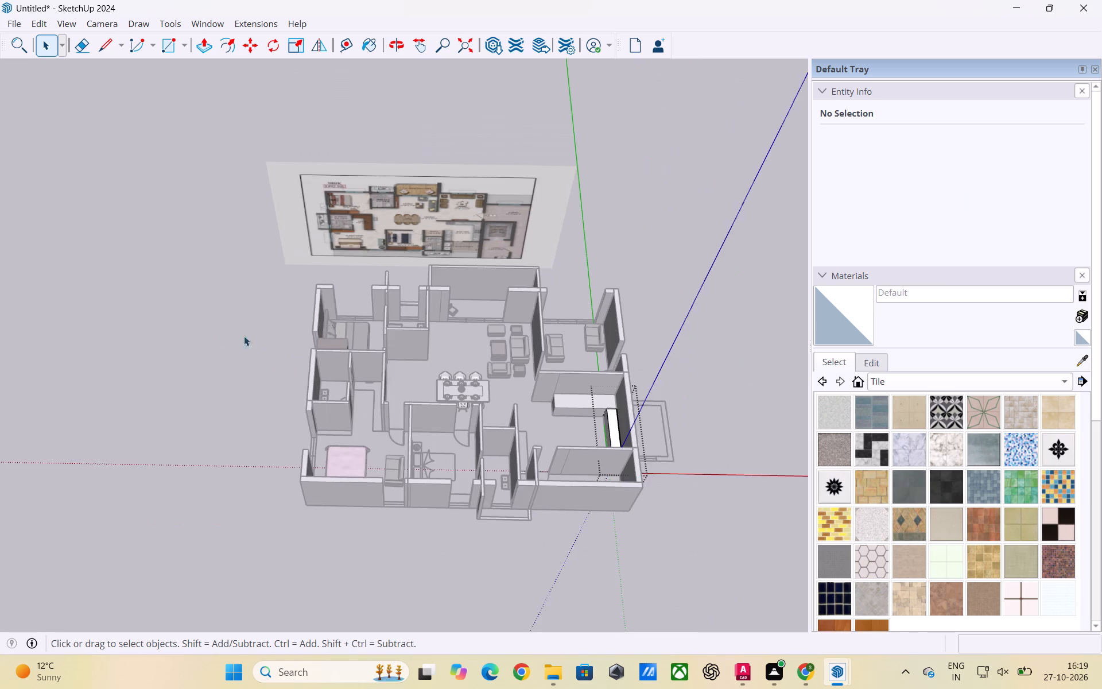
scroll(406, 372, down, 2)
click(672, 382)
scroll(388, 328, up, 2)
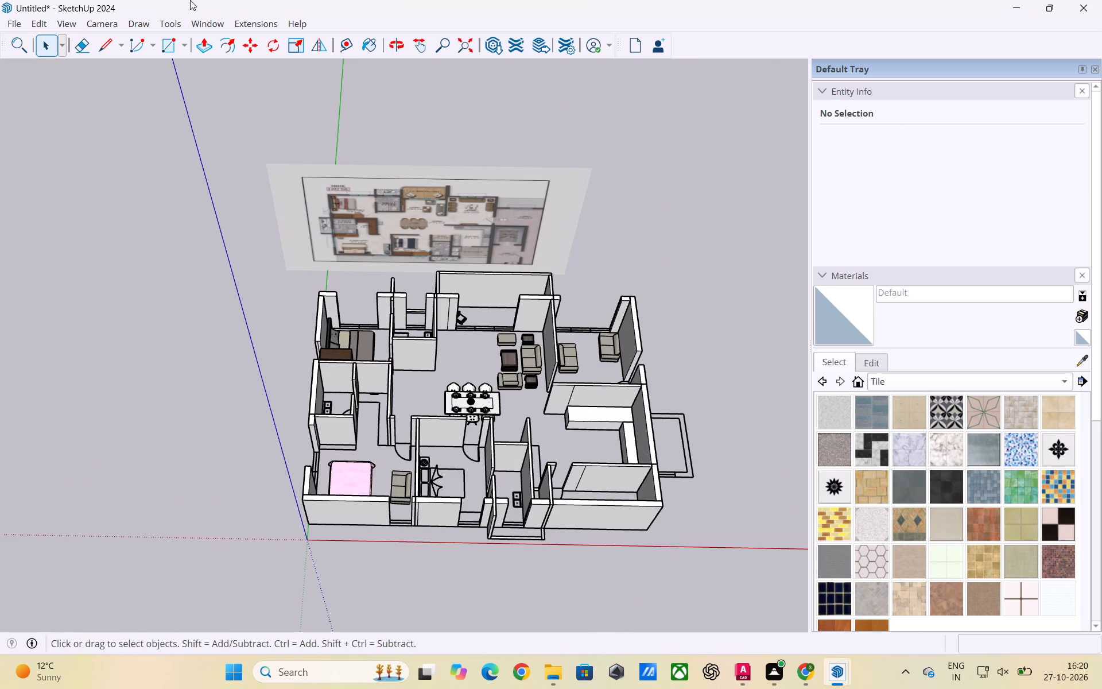
Save the model as Untitled in the Desktop folder, replacing the existing SketchUp file.
click(13, 24)
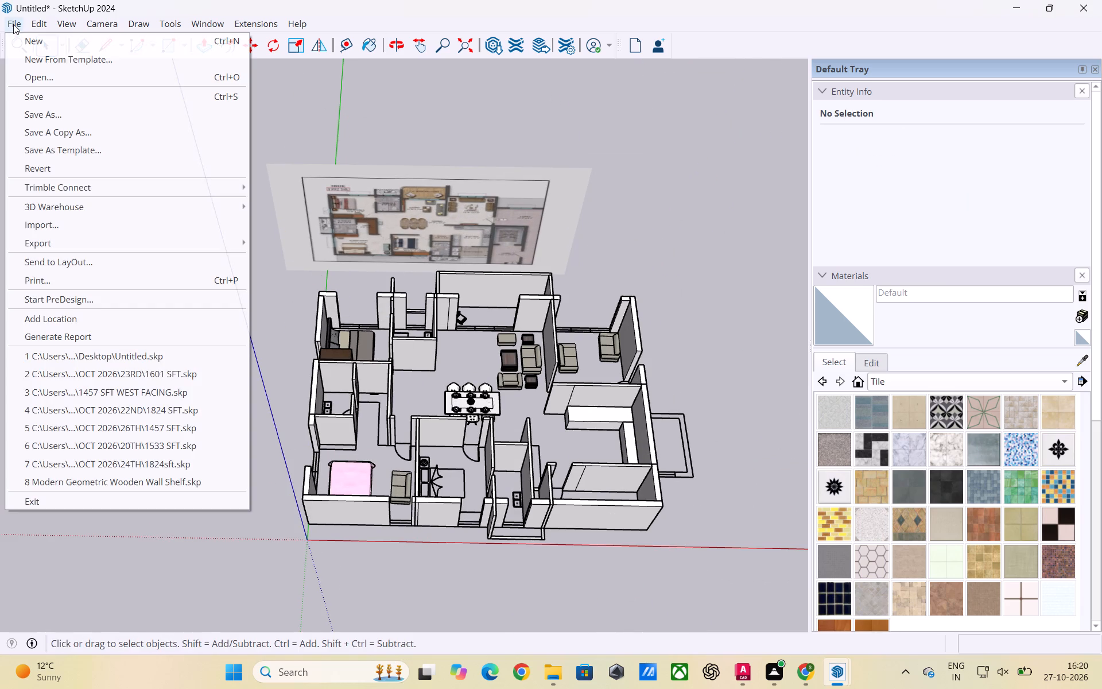
click(57, 119)
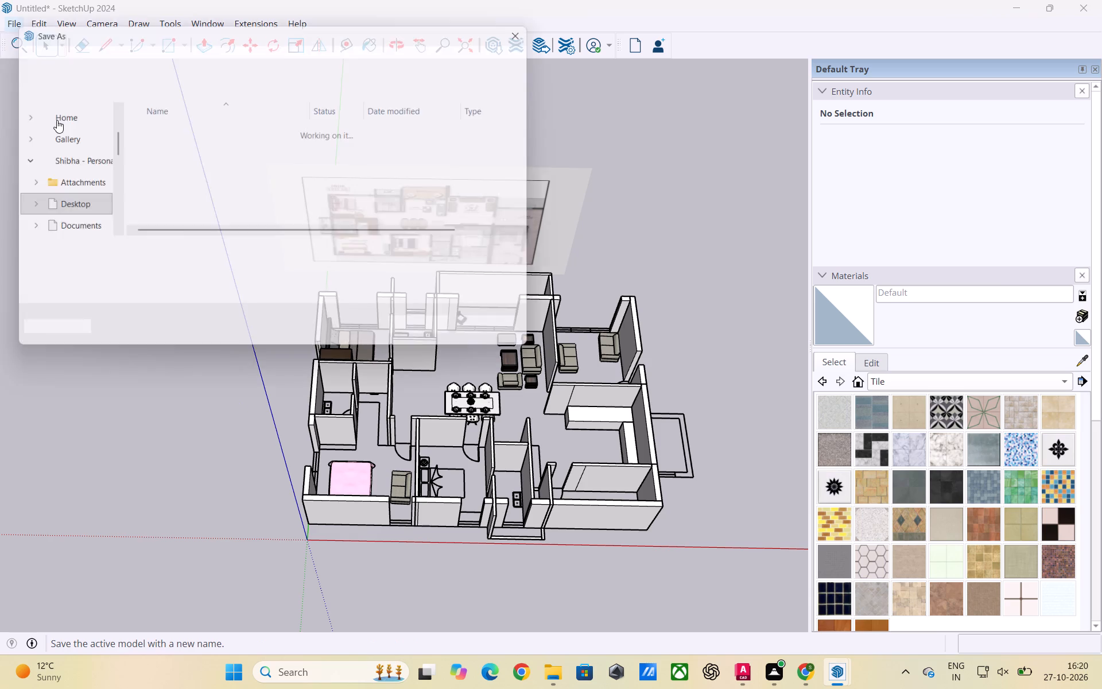
click(431, 337)
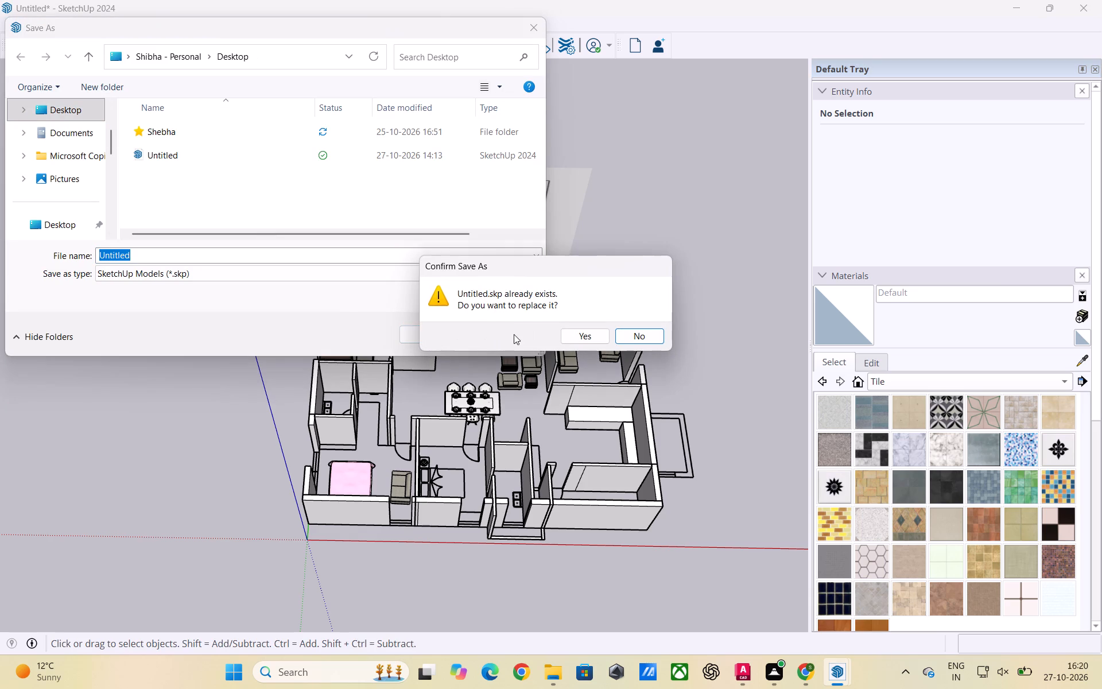
click(578, 338)
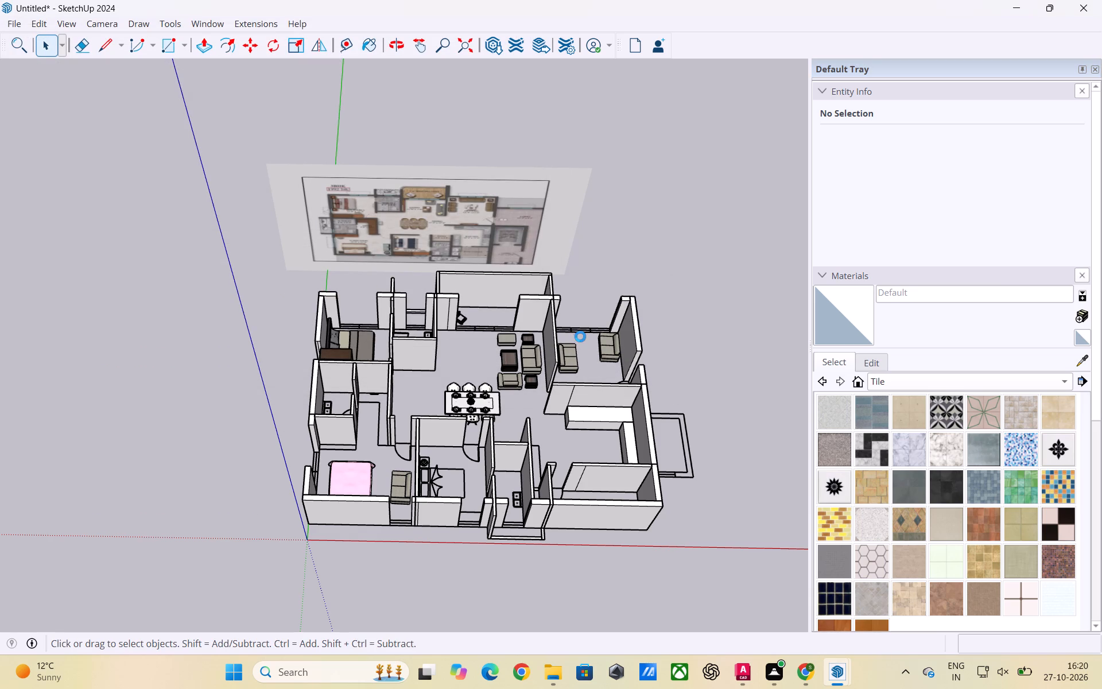
Examine the room layout and placed furniture up close, including the dining area, bedrooms, bathroom and kitchen counters.
scroll(456, 368, down, 2)
scroll(456, 368, up, 4)
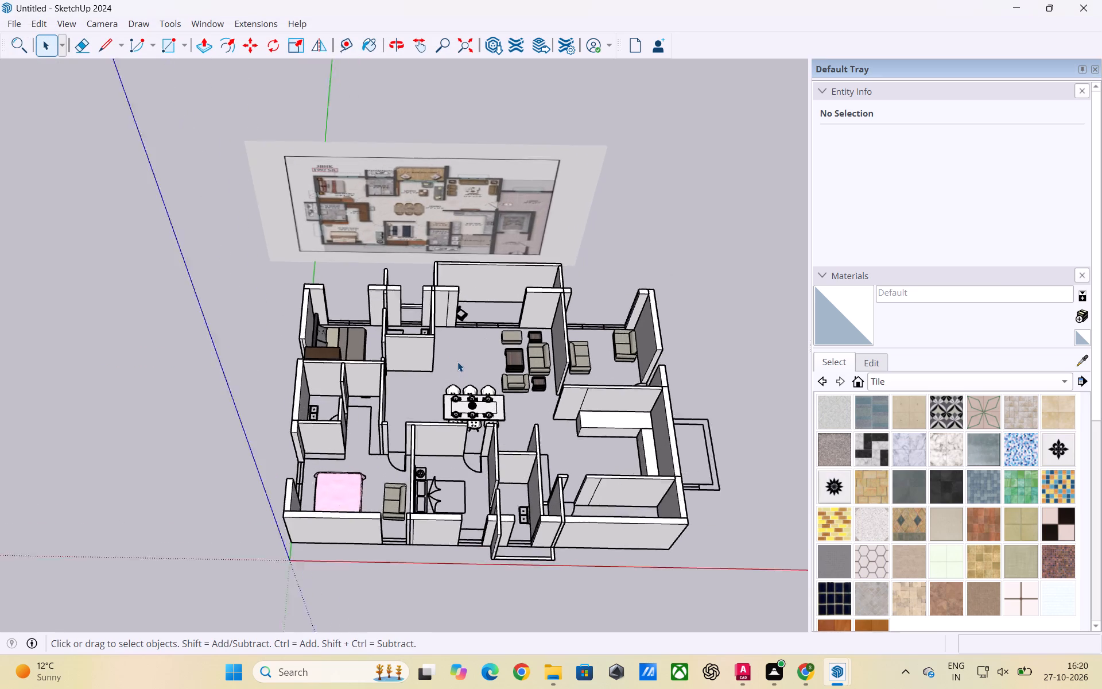
scroll(457, 362, up, 1)
scroll(457, 362, down, 1)
scroll(457, 361, up, 1)
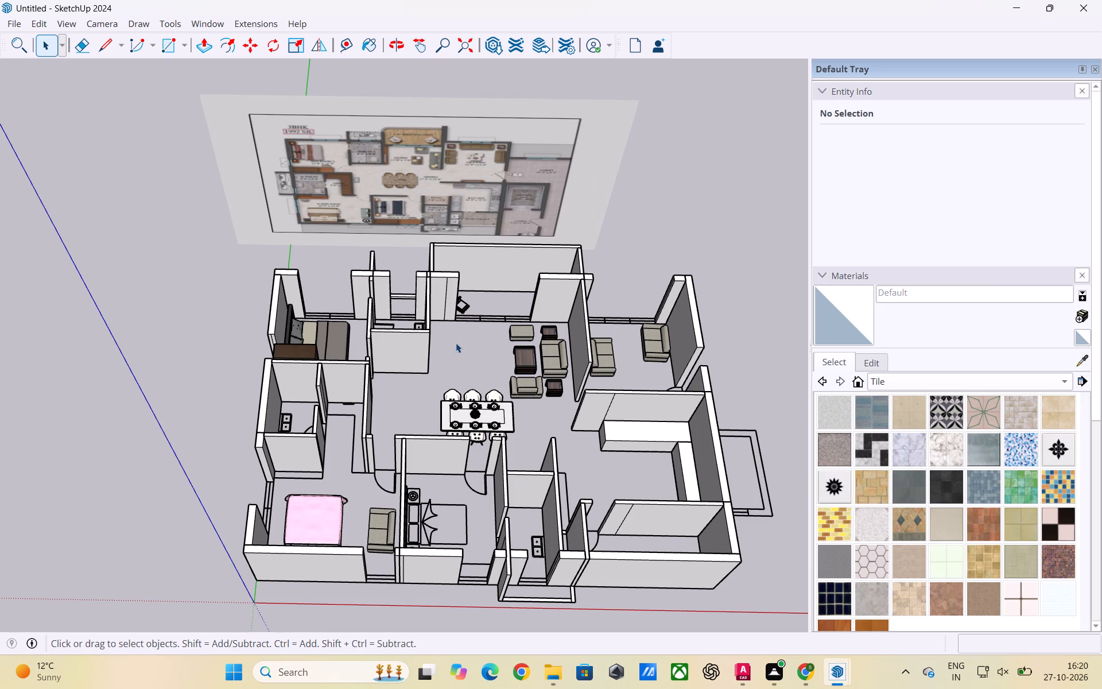
scroll(451, 338, down, 2)
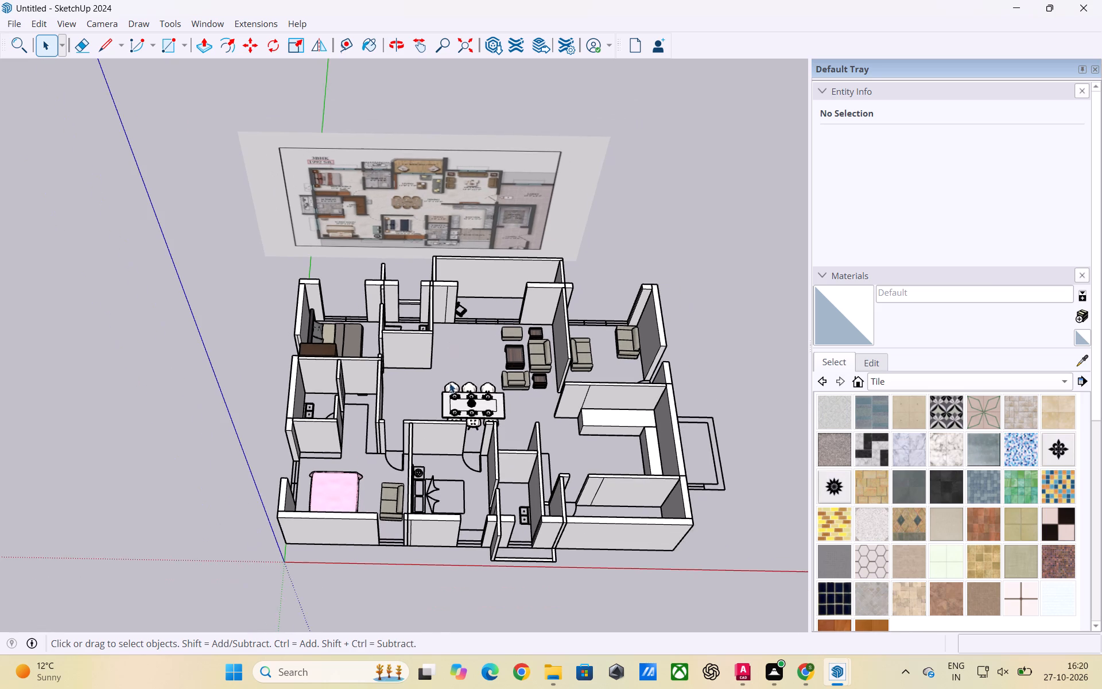
scroll(470, 442, up, 1)
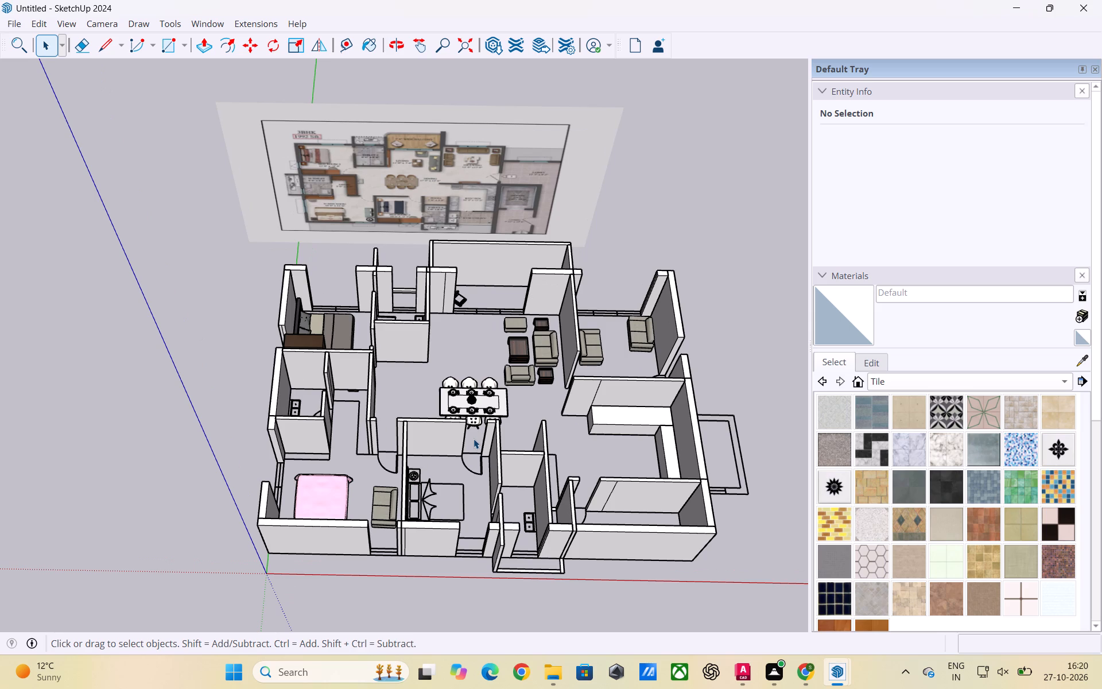
scroll(474, 438, up, 1)
scroll(474, 438, down, 5)
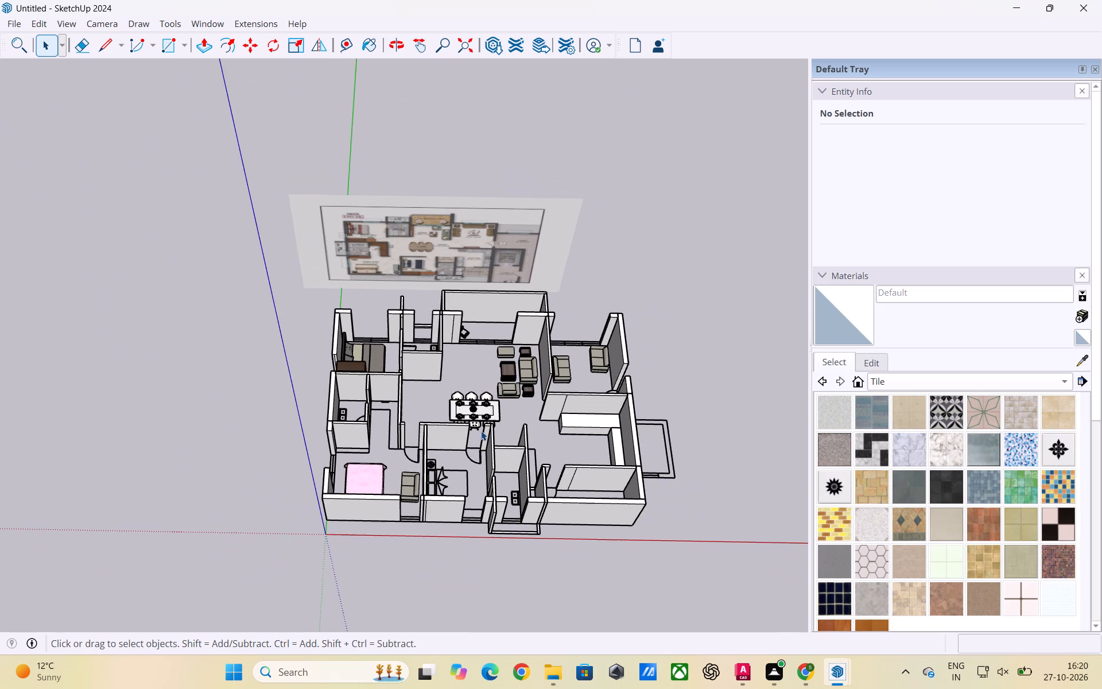
scroll(495, 488, up, 2)
scroll(543, 458, down, 2)
scroll(549, 463, up, 2)
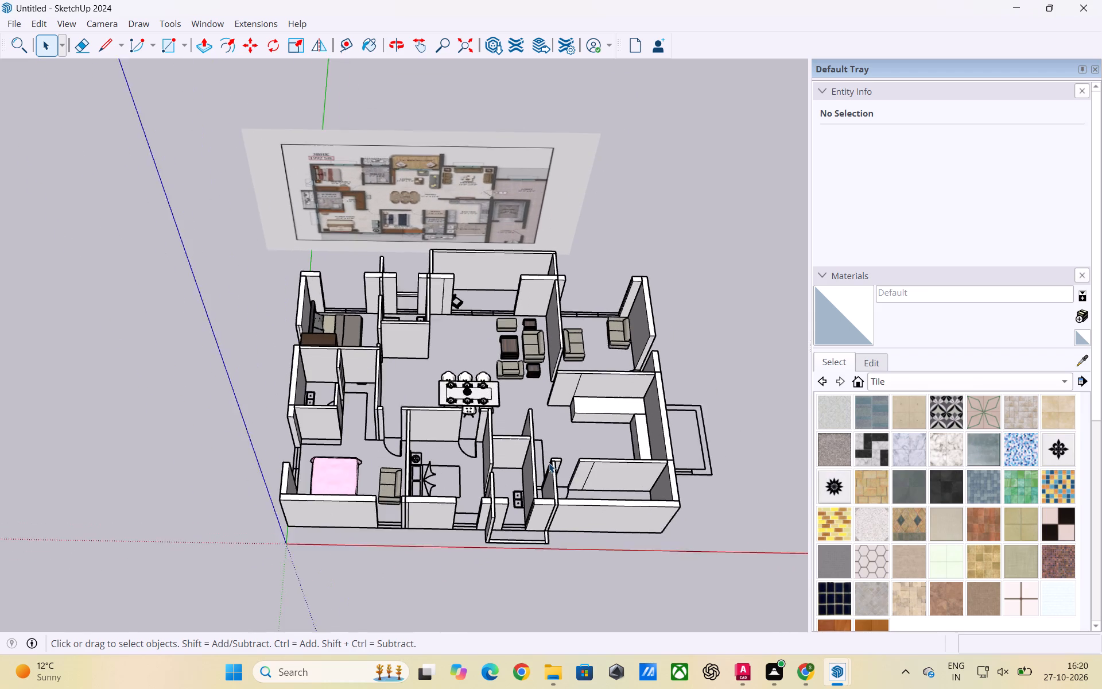
scroll(549, 463, up, 3)
scroll(563, 444, down, 2)
scroll(599, 467, up, 3)
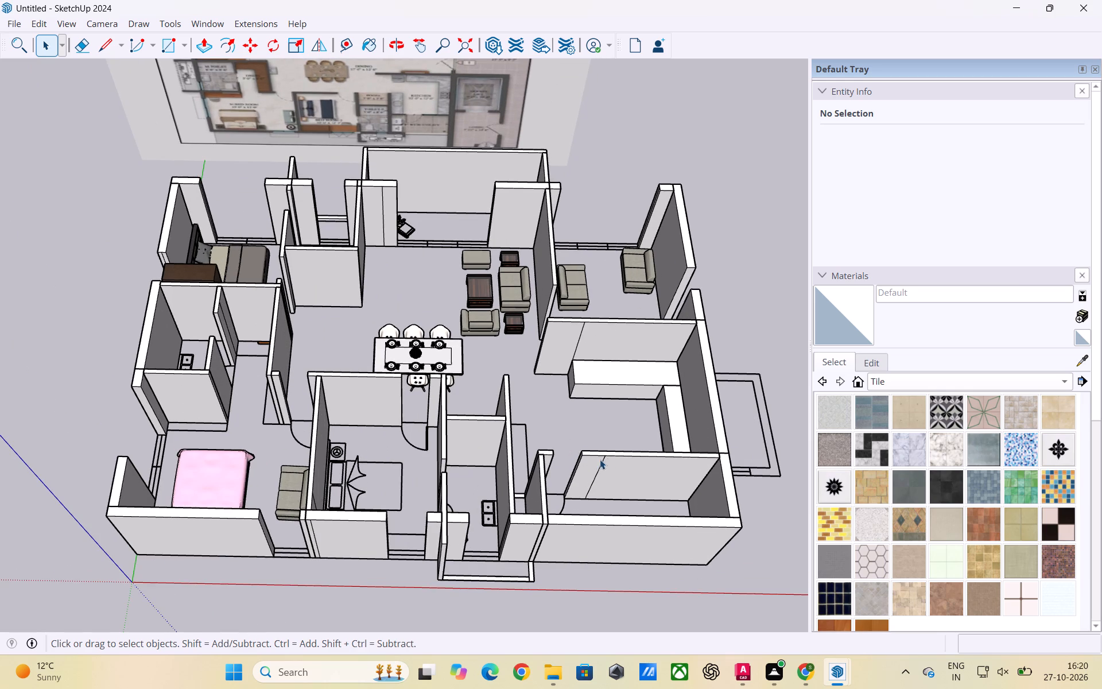
scroll(592, 458, up, 3)
scroll(592, 458, down, 2)
scroll(592, 457, up, 3)
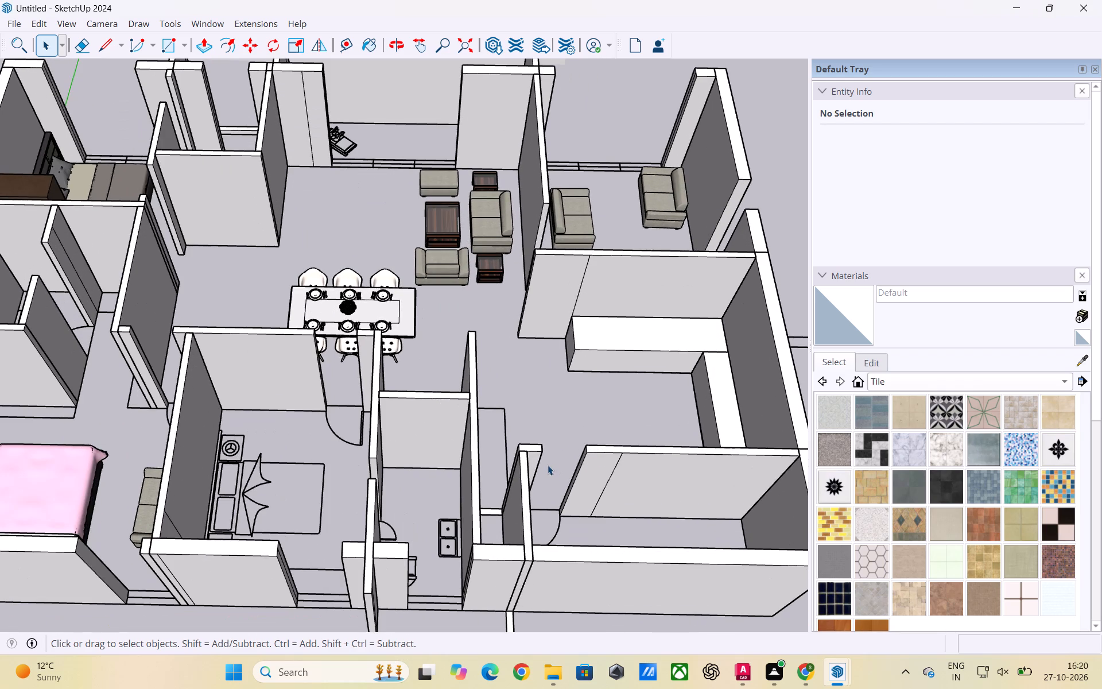
scroll(549, 465, up, 1)
middle_drag(549, 471, 611, 453)
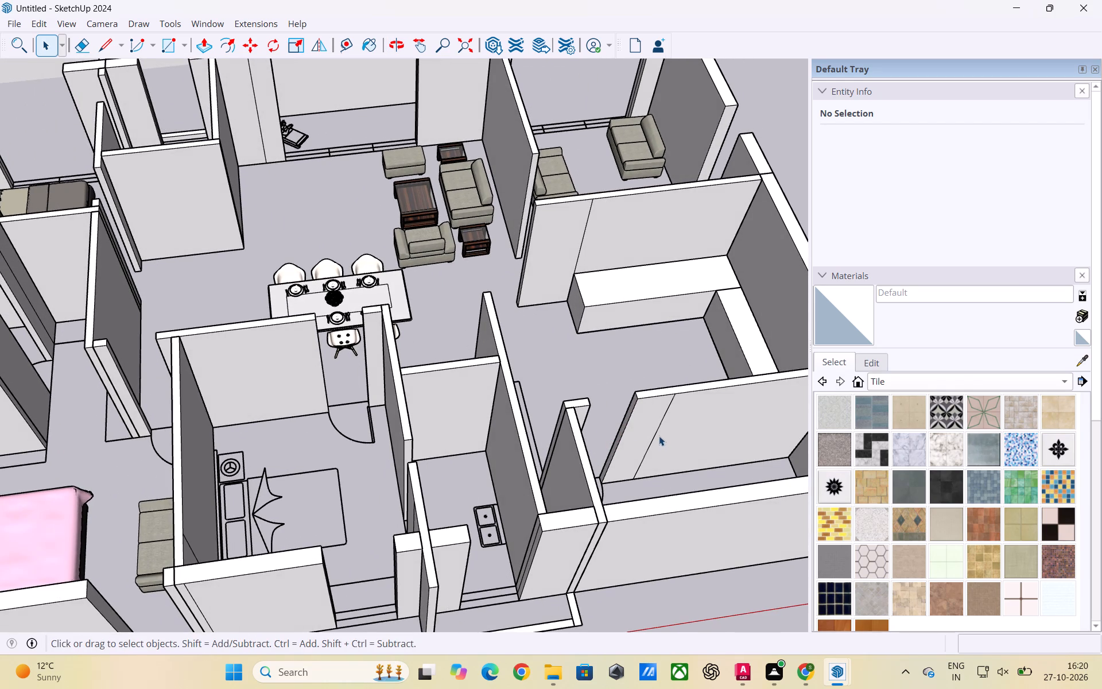
scroll(659, 436, down, 3)
scroll(645, 435, up, 2)
scroll(645, 438, down, 2)
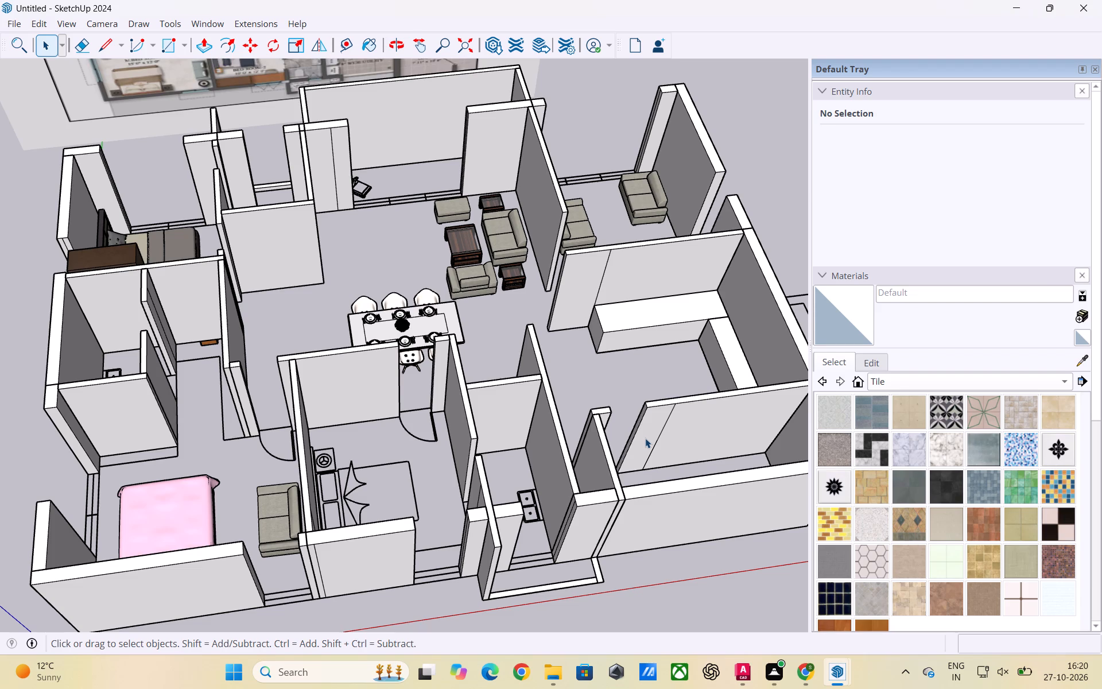
scroll(646, 438, down, 3)
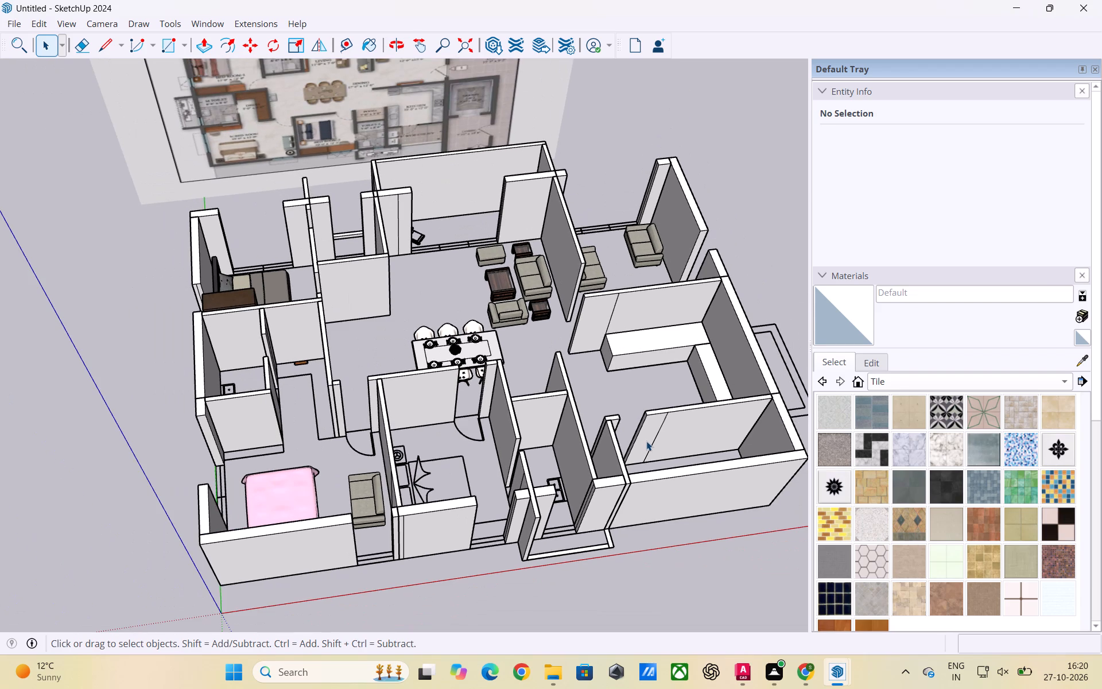
scroll(646, 441, down, 2)
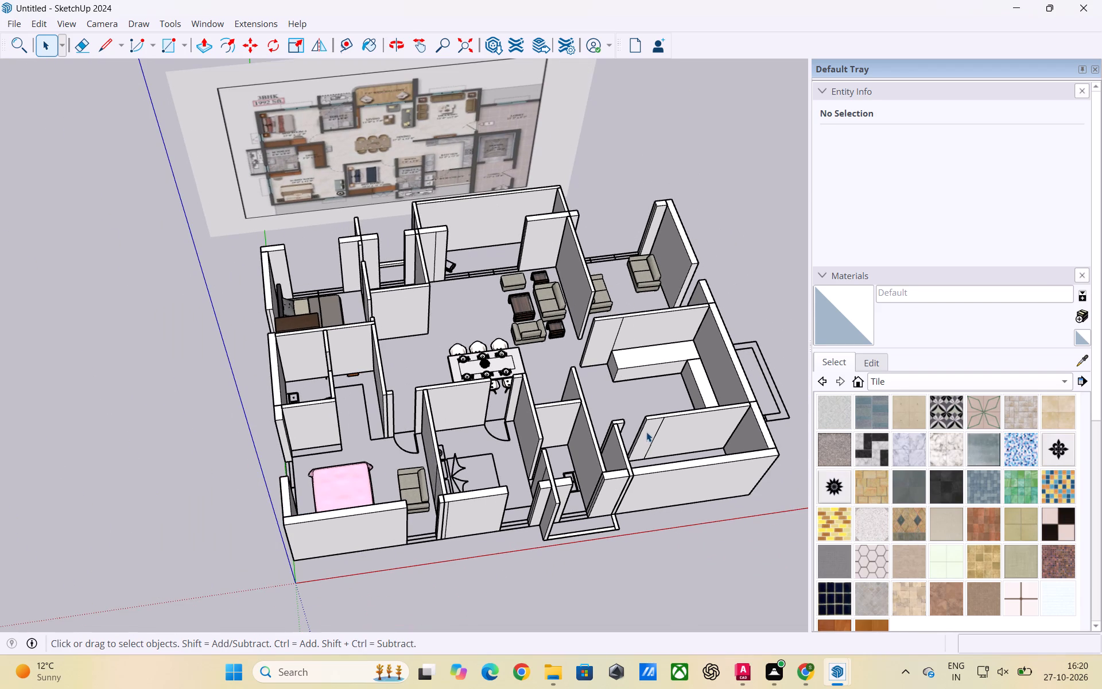
scroll(646, 431, down, 2)
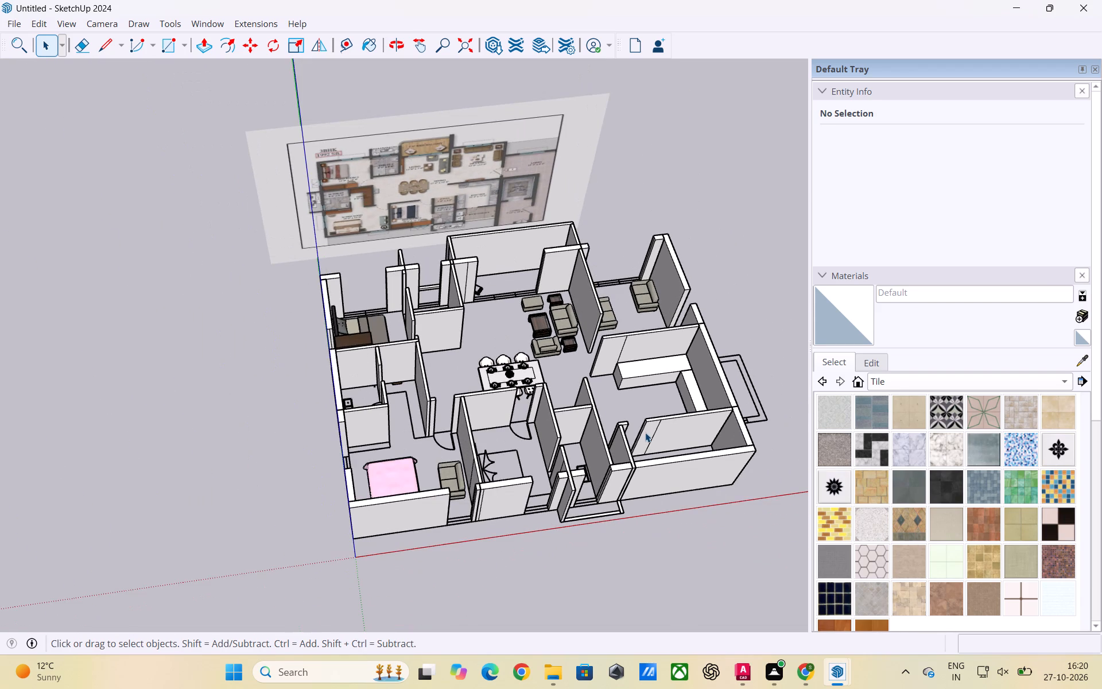
scroll(645, 433, down, 6)
Examine the whole house model and the reference plan image behind it from several angles and distances.
scroll(505, 487, up, 1)
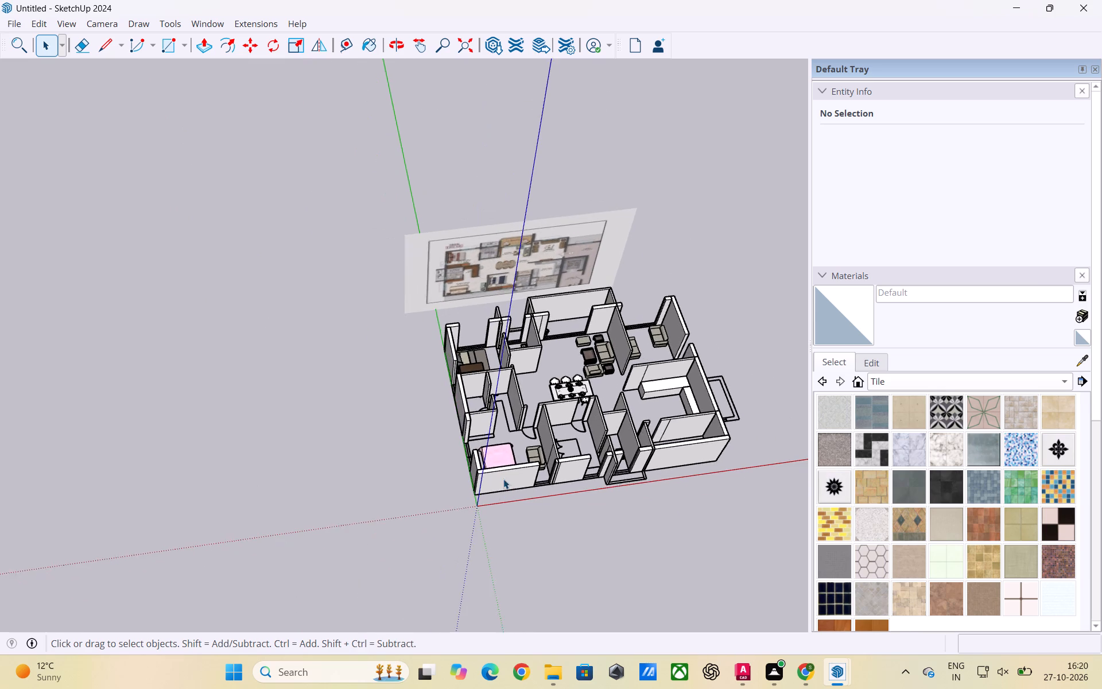
scroll(503, 479, up, 1)
scroll(457, 395, down, 5)
middle_drag(536, 468, 424, 474)
scroll(422, 465, up, 3)
scroll(424, 446, down, 3)
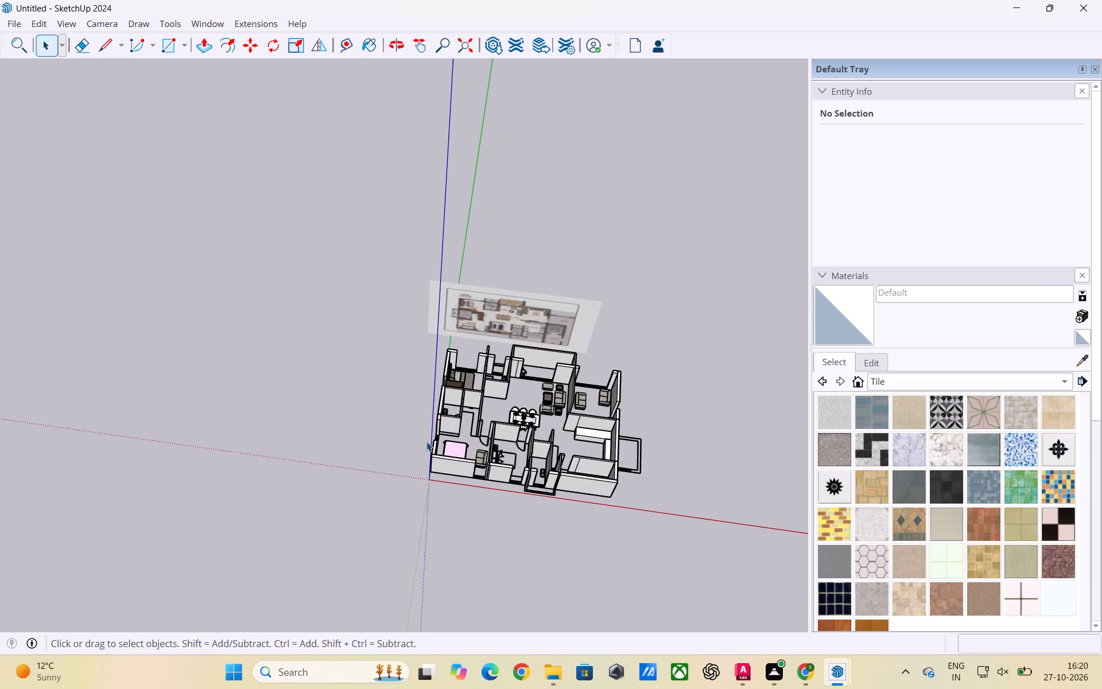
scroll(426, 442, down, 4)
middle_drag(463, 441, 488, 486)
scroll(490, 473, up, 5)
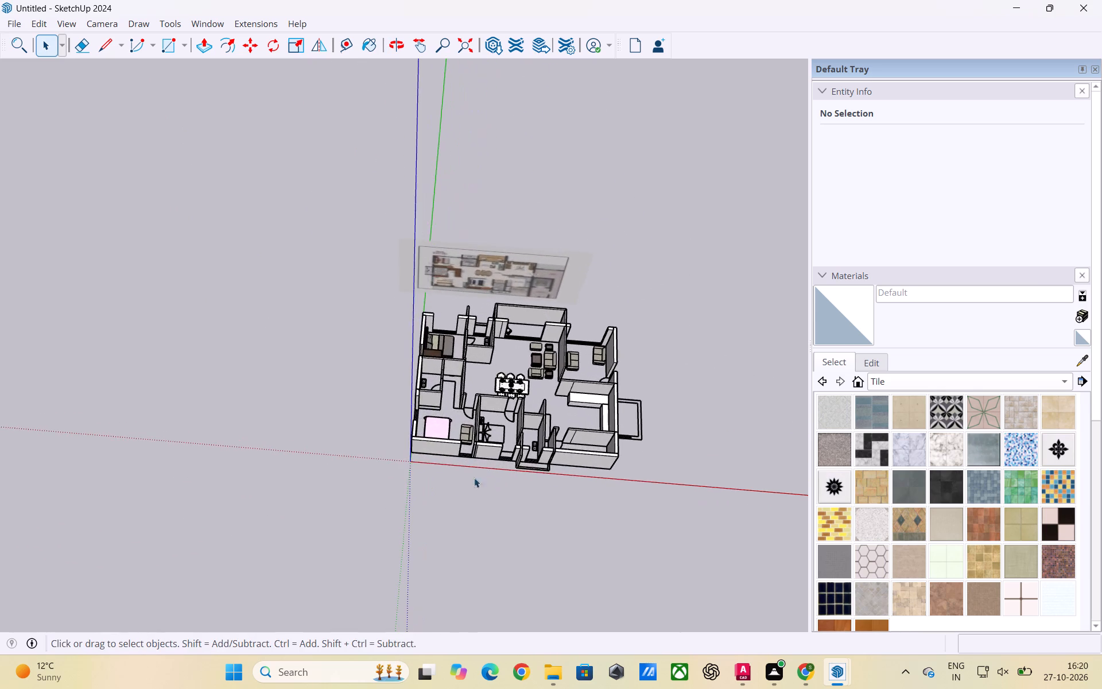
scroll(448, 483, up, 3)
middle_drag(444, 481, 527, 483)
scroll(503, 487, up, 2)
middle_drag(513, 479, 495, 511)
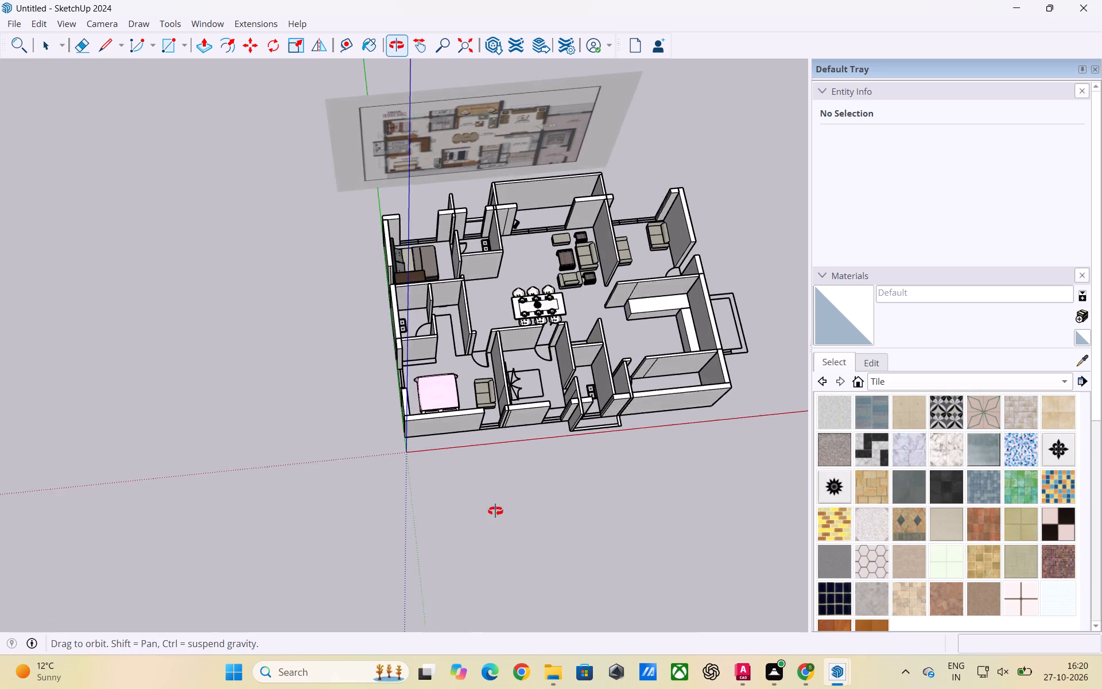
middle_drag(495, 511, 484, 512)
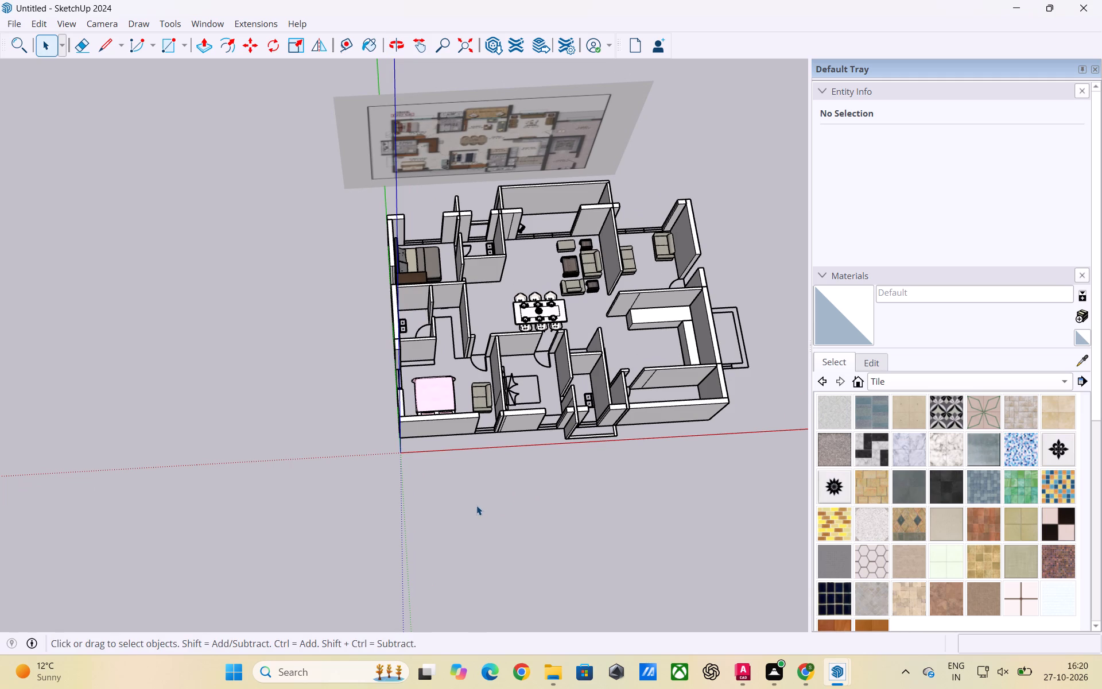
scroll(478, 502, down, 4)
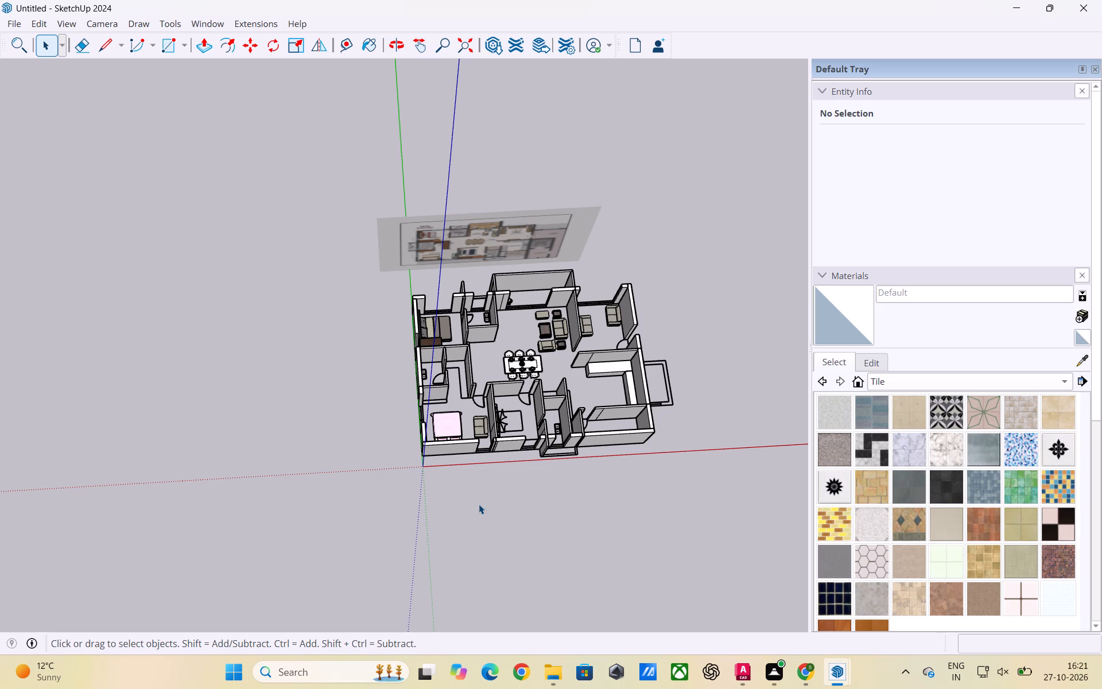
scroll(482, 503, up, 9)
scroll(483, 500, down, 3)
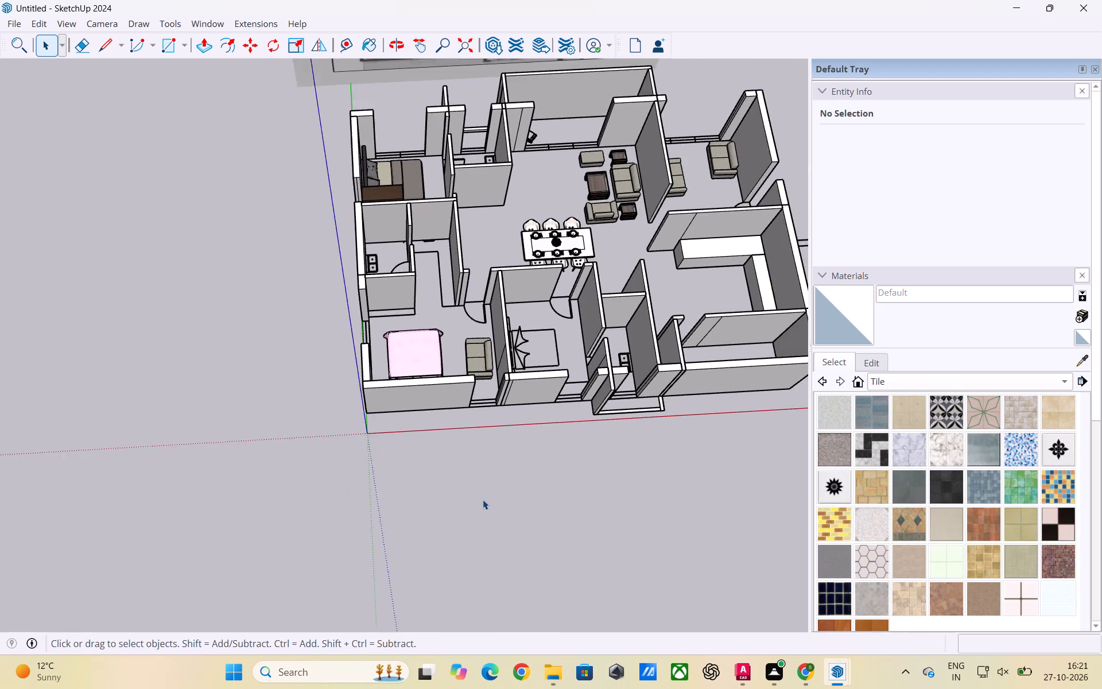
scroll(483, 500, down, 2)
middle_drag(499, 472, 389, 475)
scroll(369, 443, up, 3)
middle_drag(401, 478, 444, 357)
scroll(272, 355, down, 1)
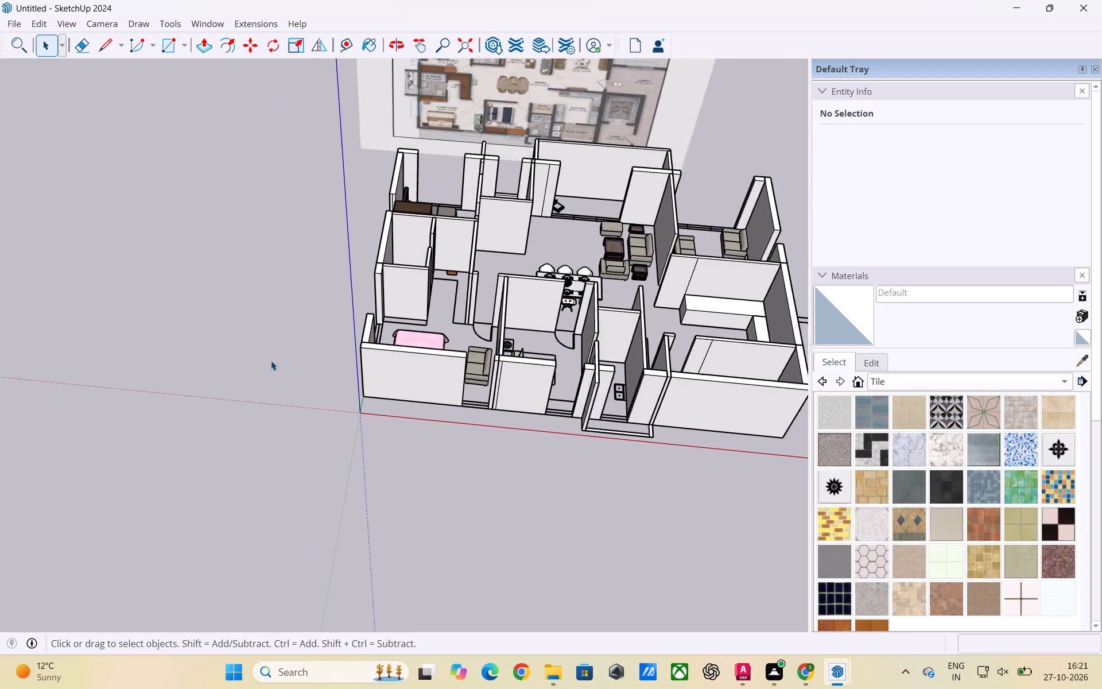
scroll(271, 361, down, 5)
middle_drag(343, 436, 403, 402)
scroll(408, 397, up, 2)
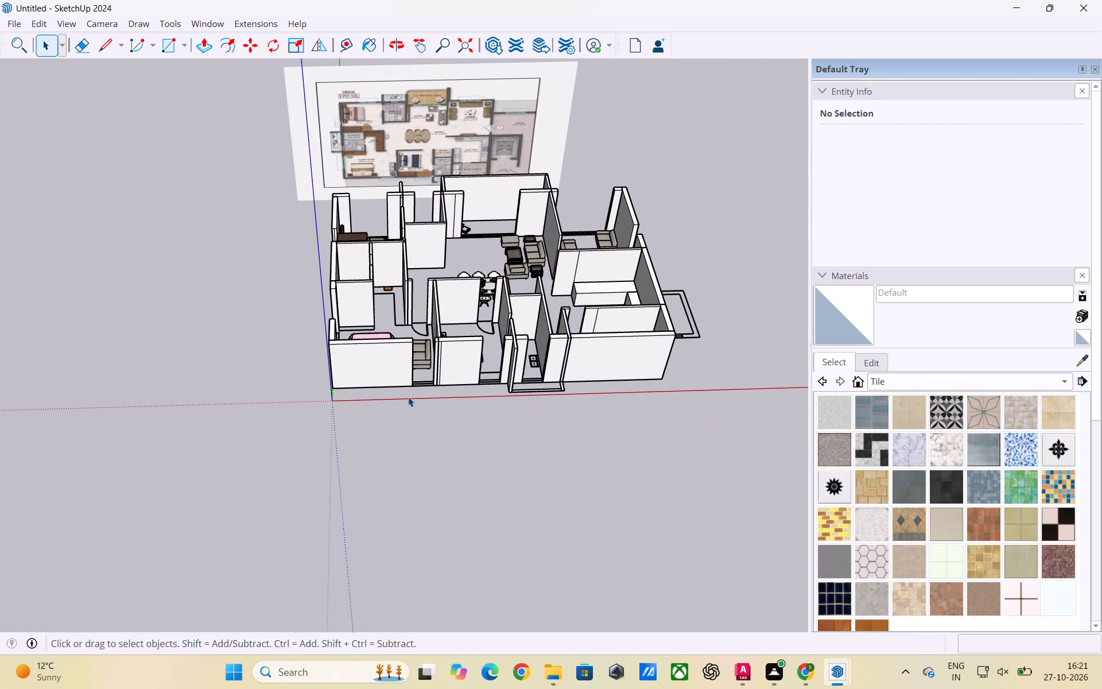
scroll(408, 400, down, 6)
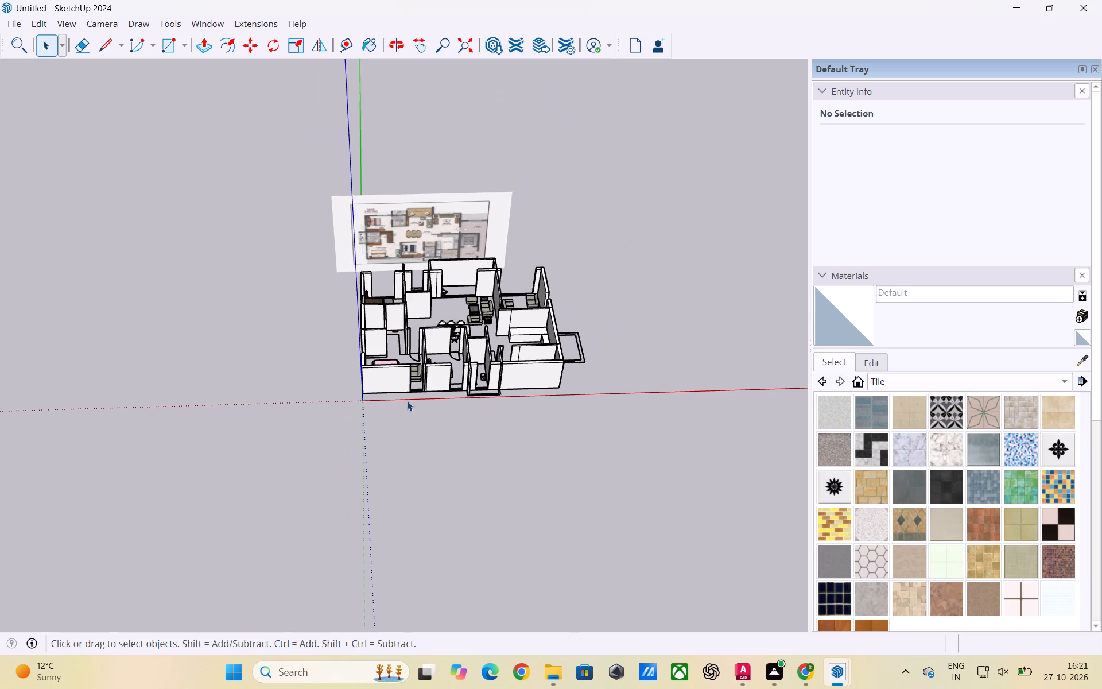
scroll(407, 401, down, 4)
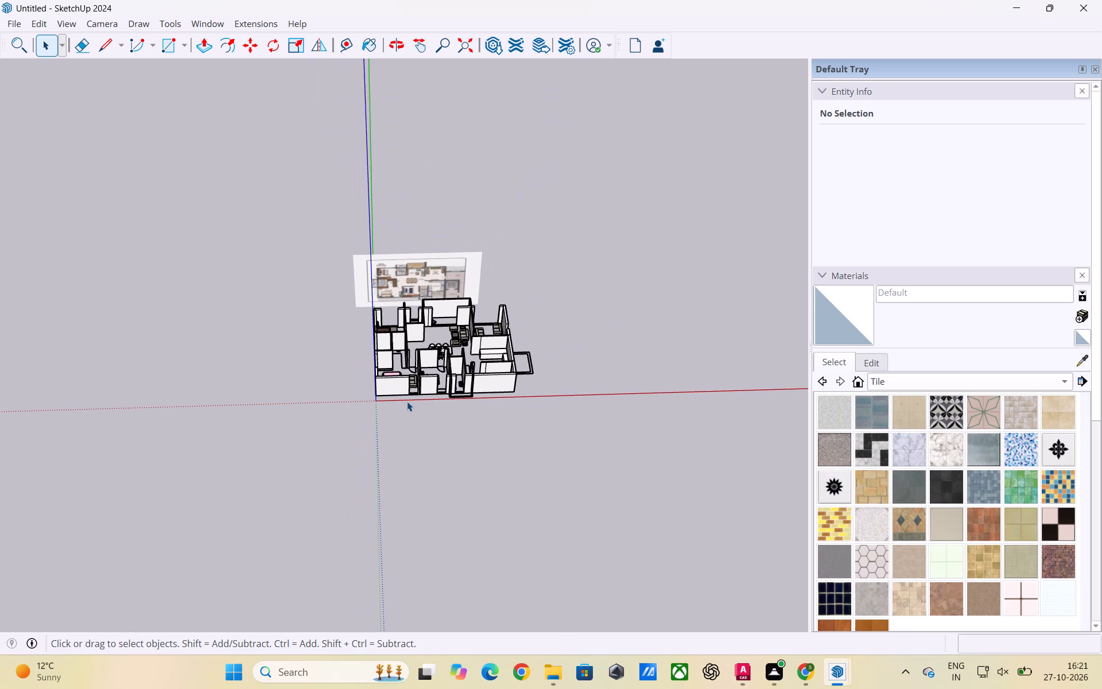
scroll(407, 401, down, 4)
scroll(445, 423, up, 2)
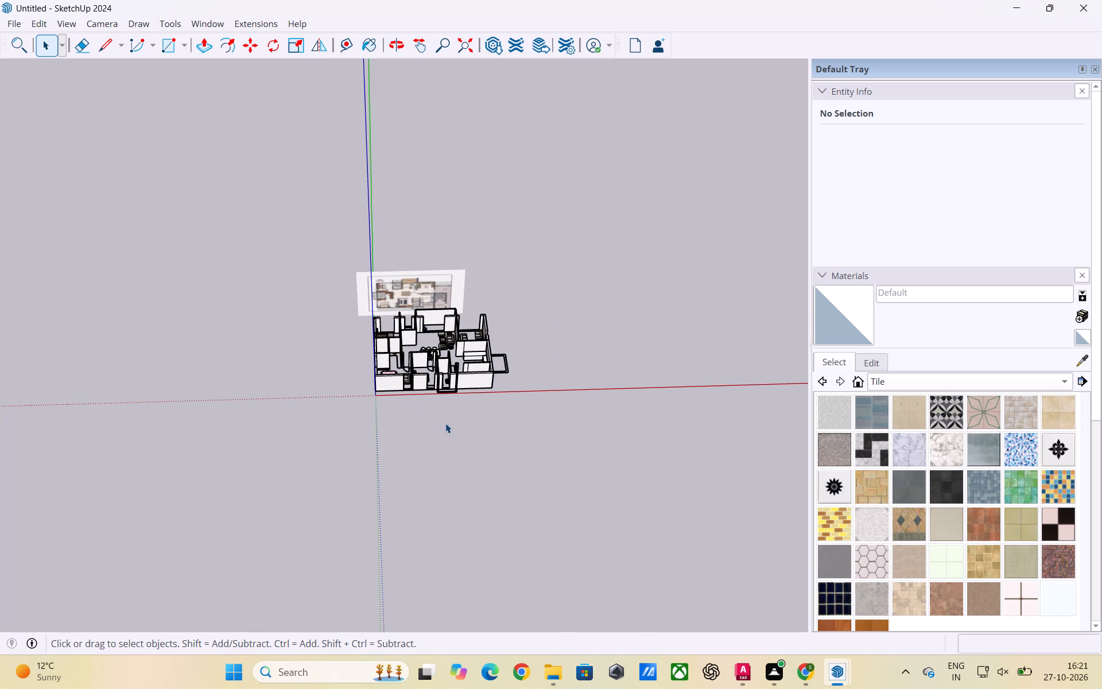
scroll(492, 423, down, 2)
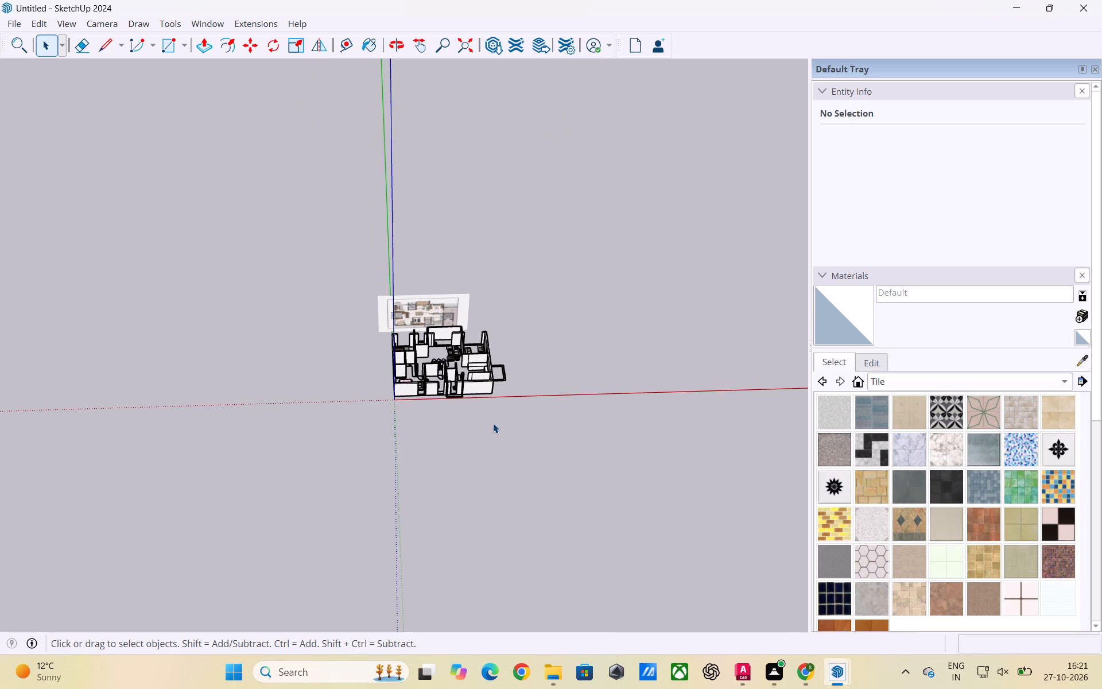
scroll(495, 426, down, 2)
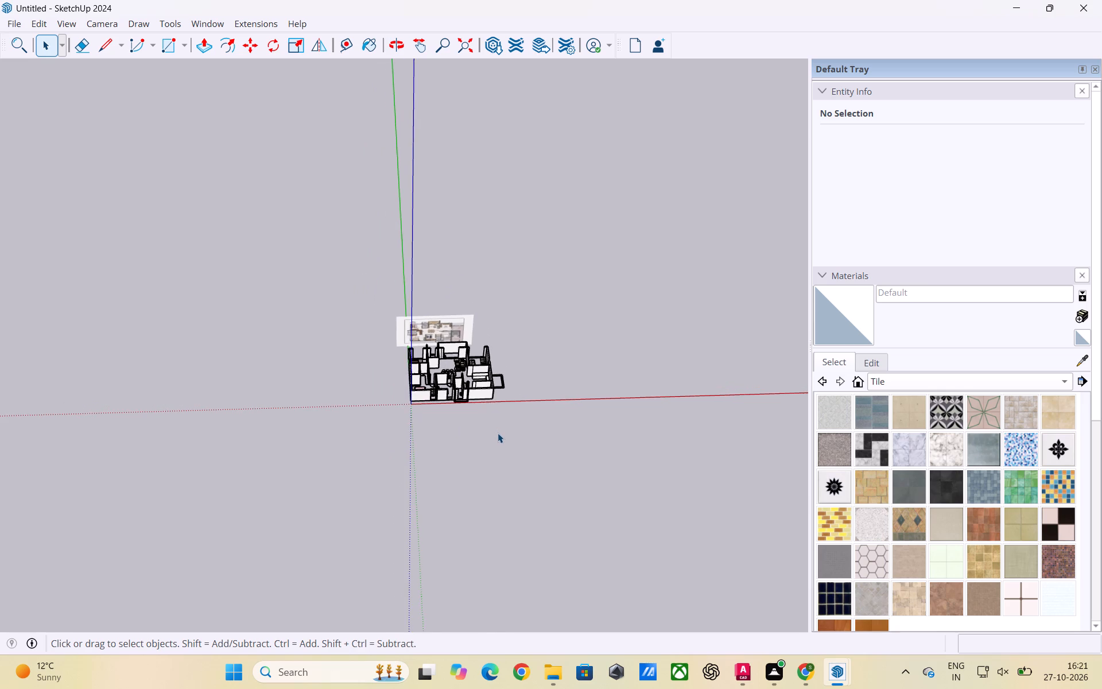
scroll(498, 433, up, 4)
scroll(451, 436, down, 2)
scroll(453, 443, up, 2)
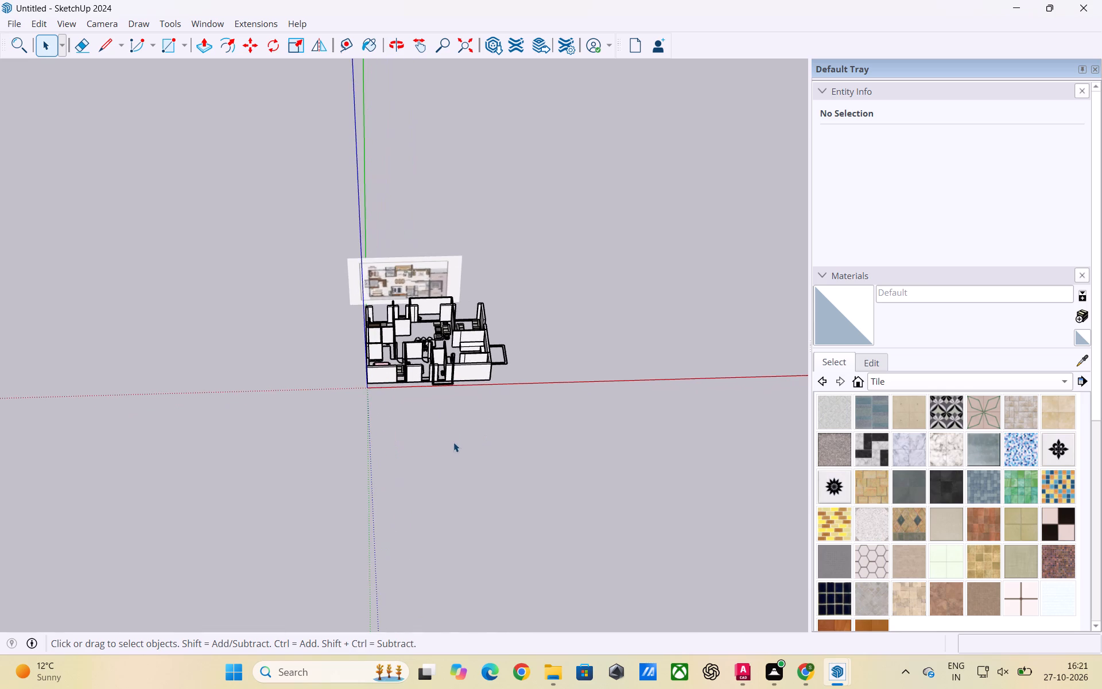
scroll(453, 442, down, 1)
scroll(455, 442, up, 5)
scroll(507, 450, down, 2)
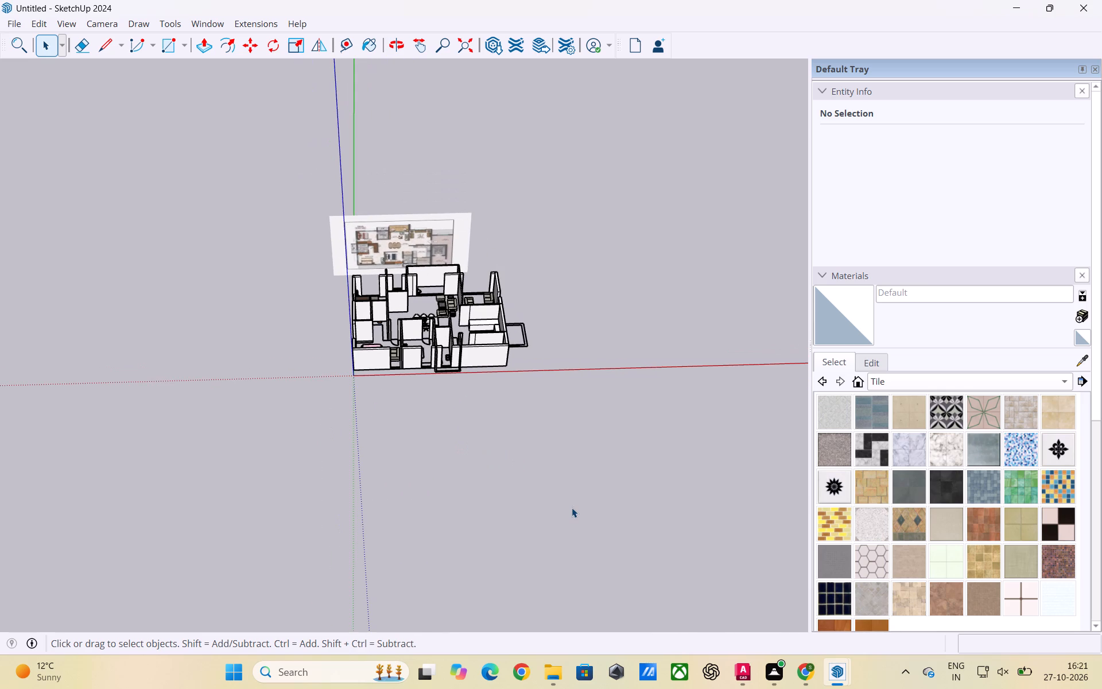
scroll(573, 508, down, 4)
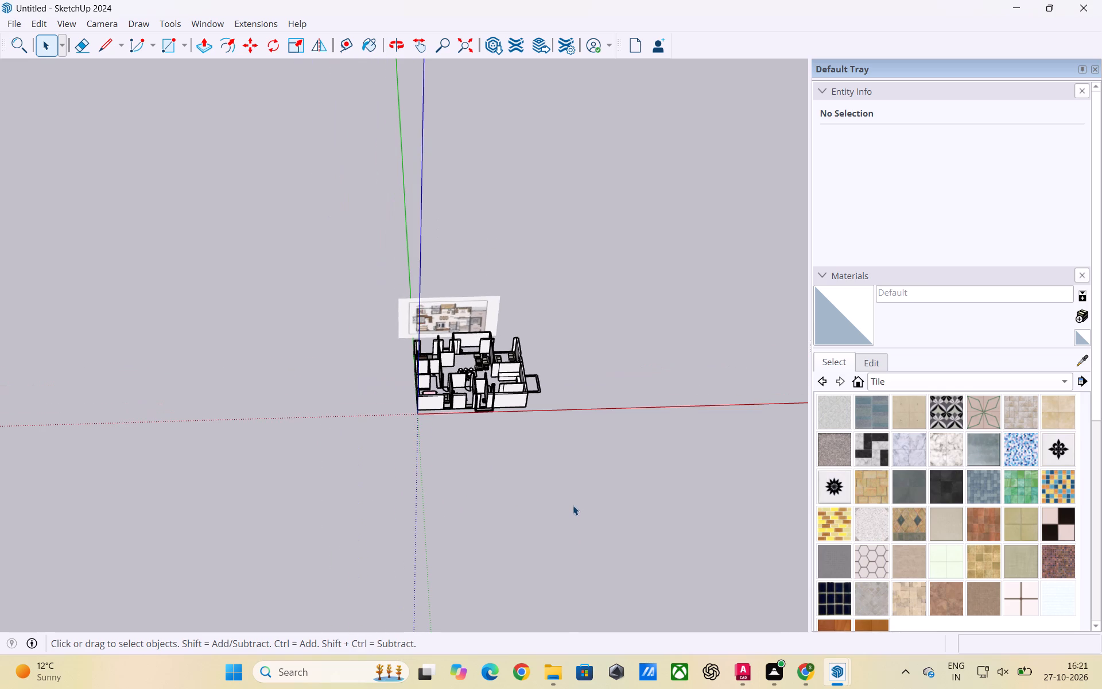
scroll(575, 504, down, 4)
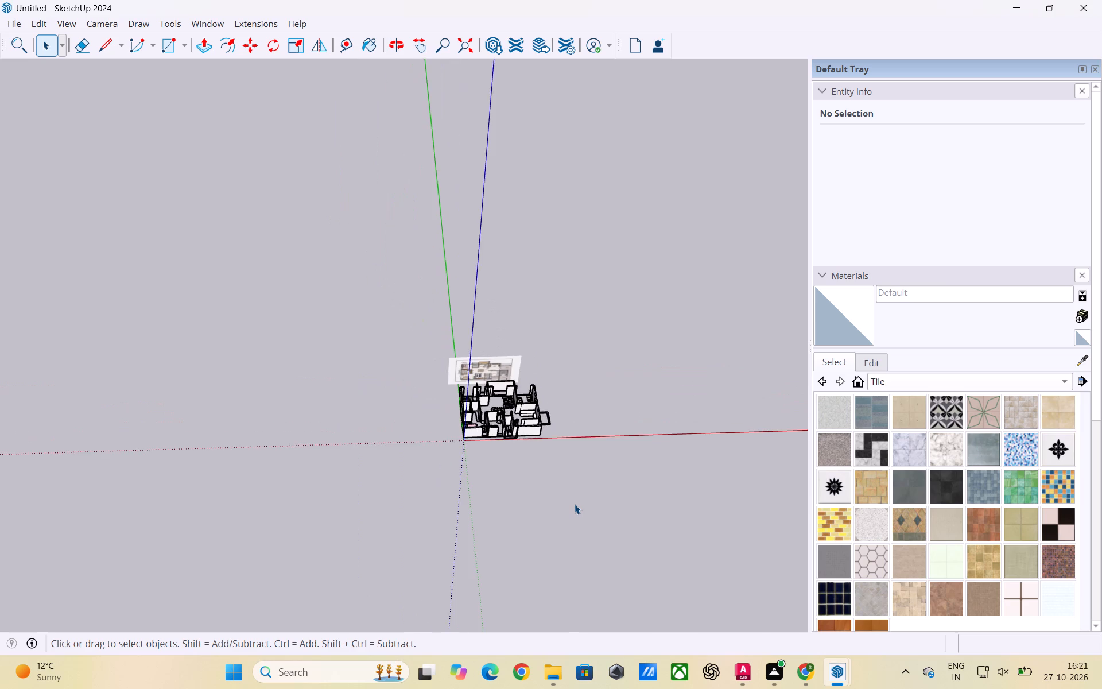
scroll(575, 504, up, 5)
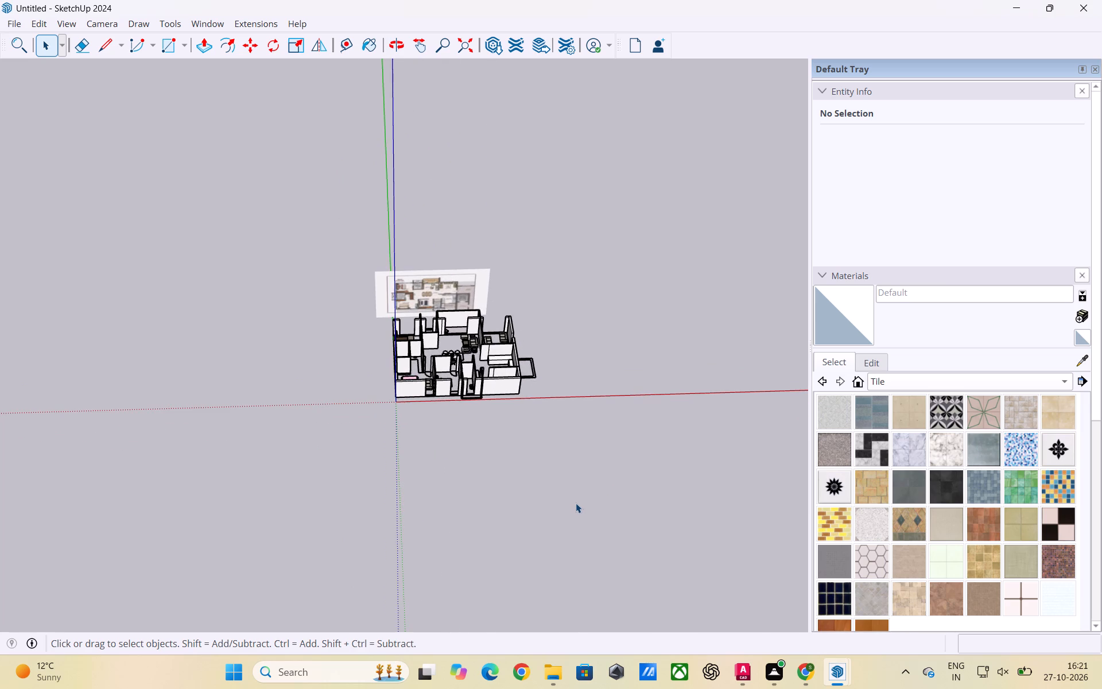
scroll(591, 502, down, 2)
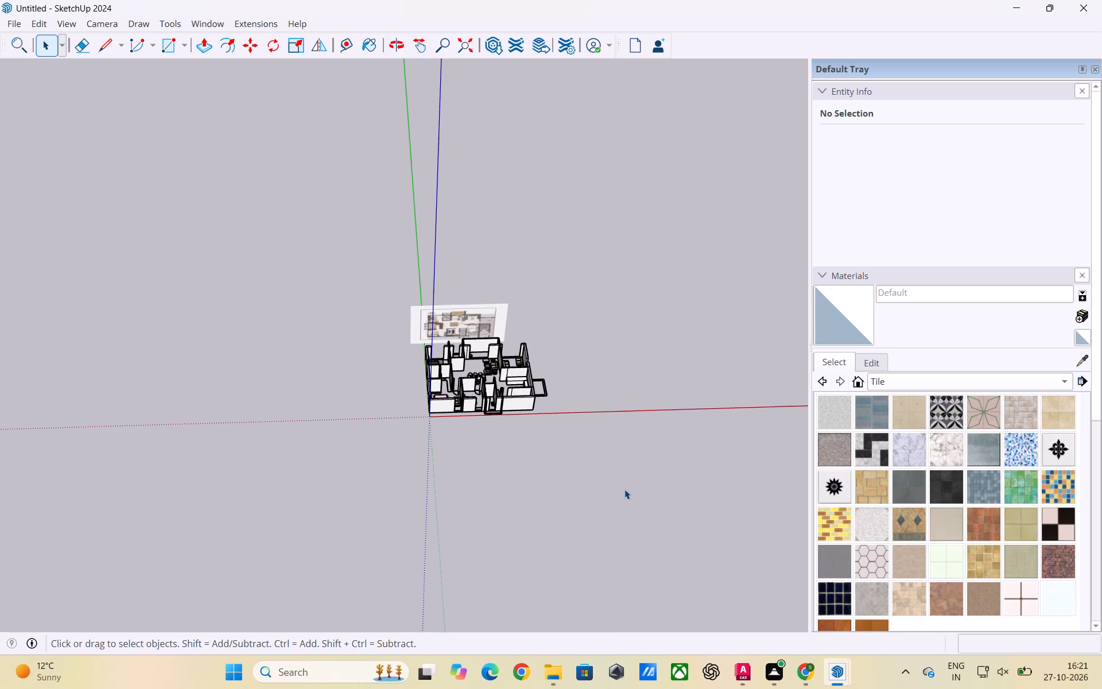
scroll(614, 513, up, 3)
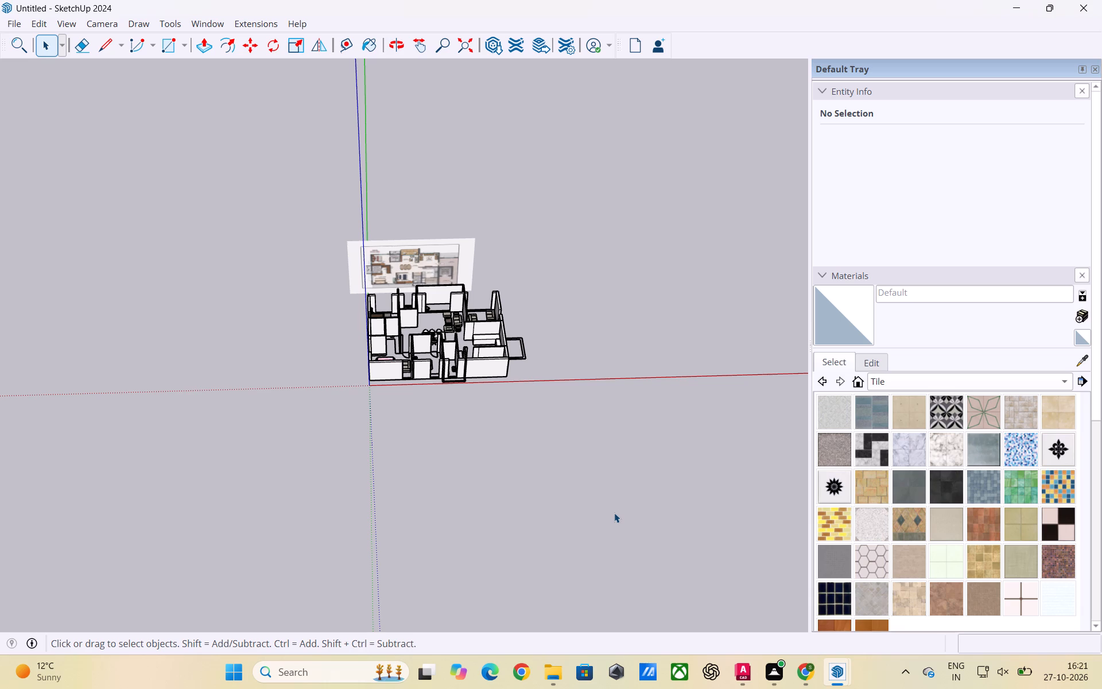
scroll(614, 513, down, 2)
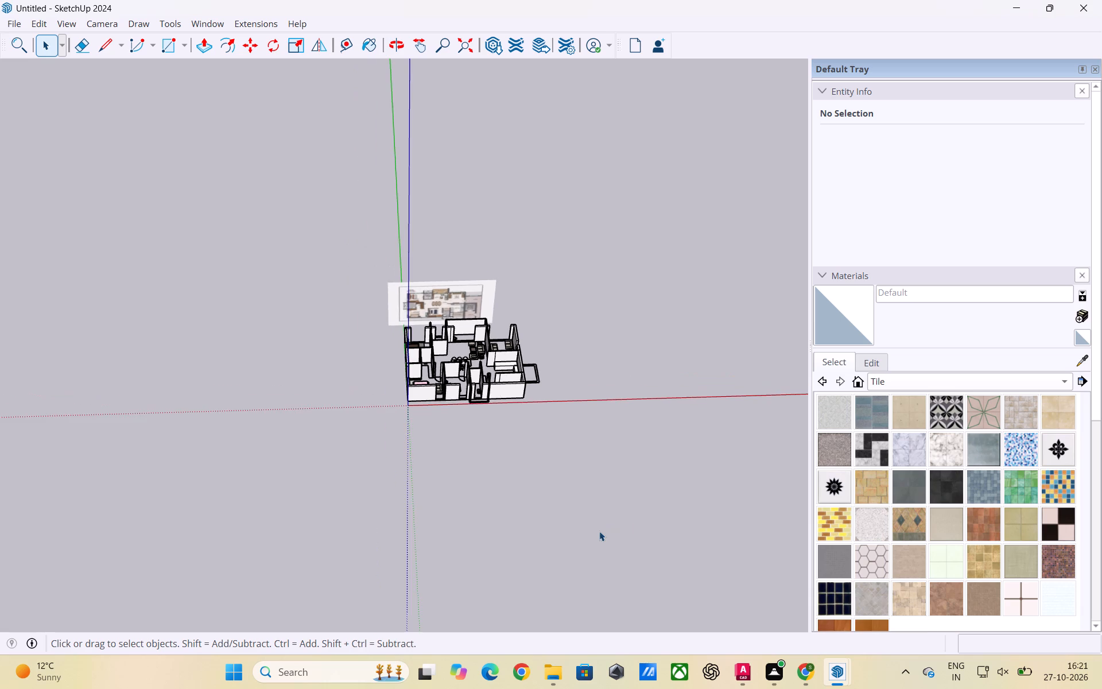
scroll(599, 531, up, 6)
Examine the furnished house layout from higher angles, including the living, dining, bedroom and kitchen areas and the reference plan image.
middle_drag(440, 433, 443, 546)
scroll(400, 406, up, 2)
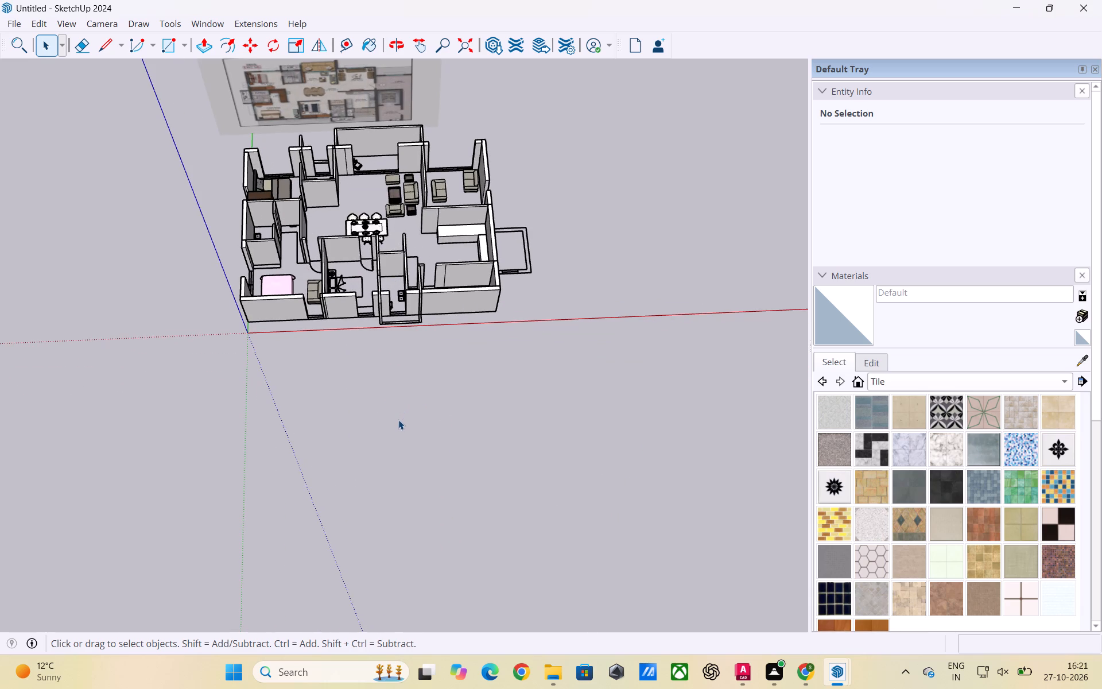
scroll(398, 420, down, 1)
scroll(455, 475, up, 1)
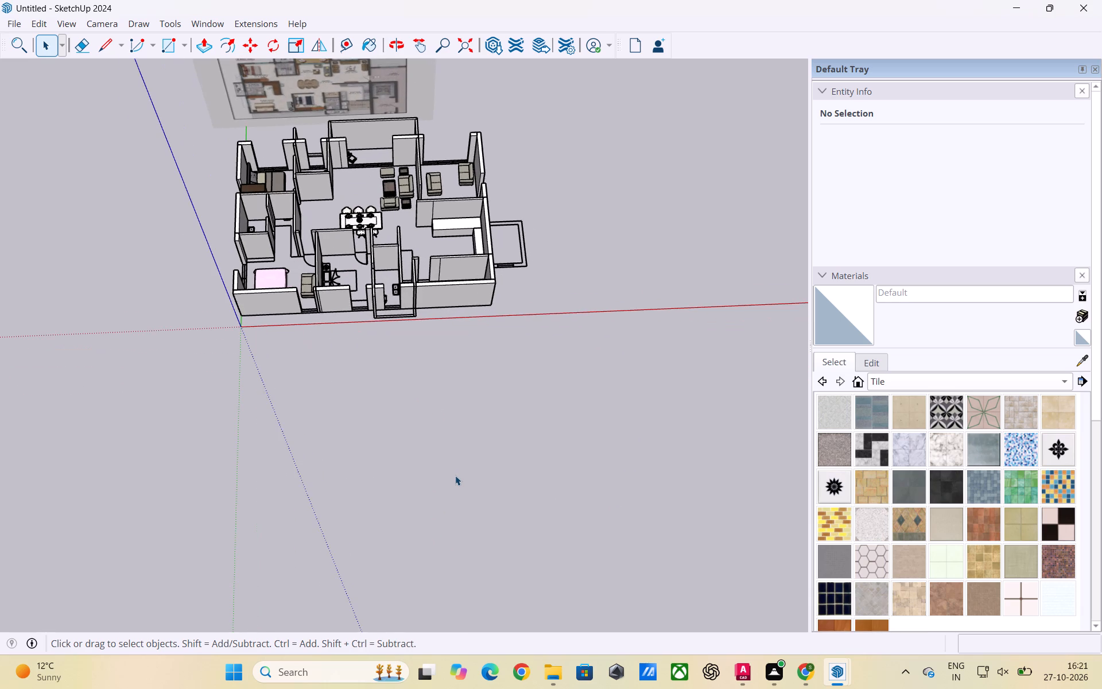
scroll(455, 475, up, 3)
scroll(442, 503, down, 3)
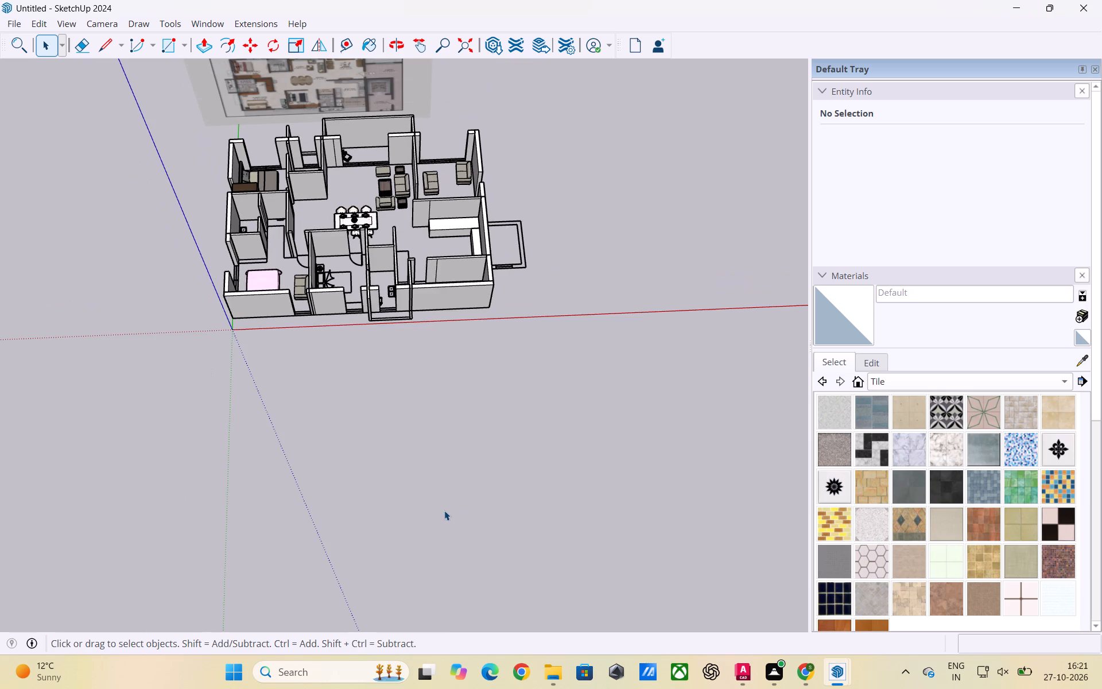
scroll(445, 513, down, 1)
middle_drag(445, 514, 445, 561)
scroll(421, 405, up, 1)
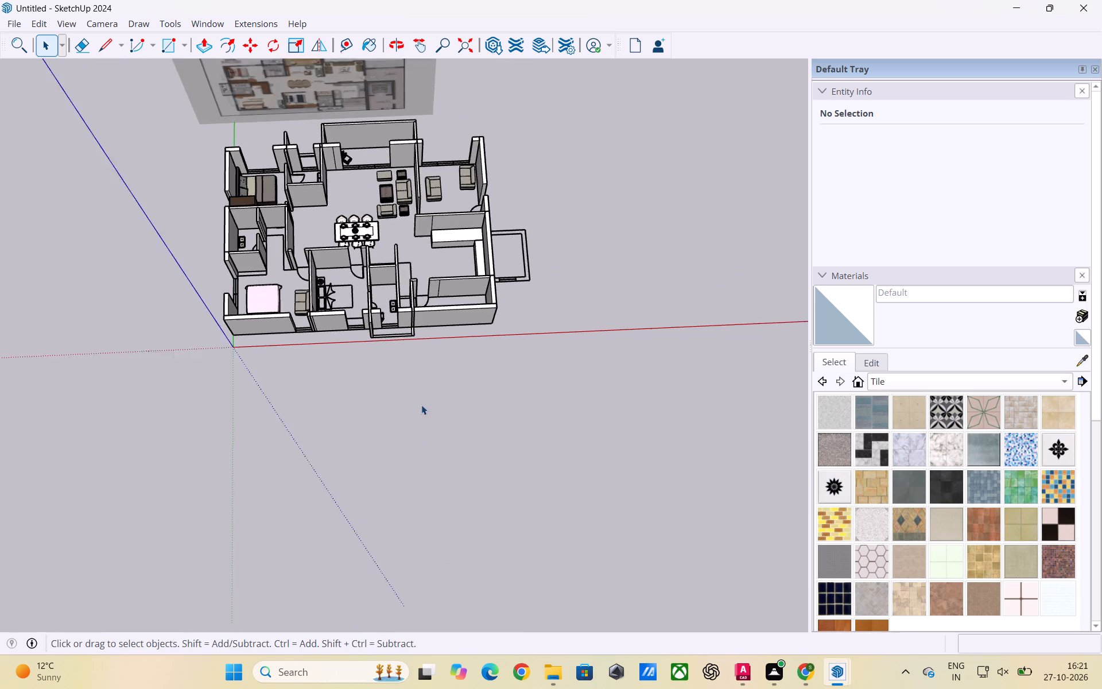
scroll(421, 405, up, 4)
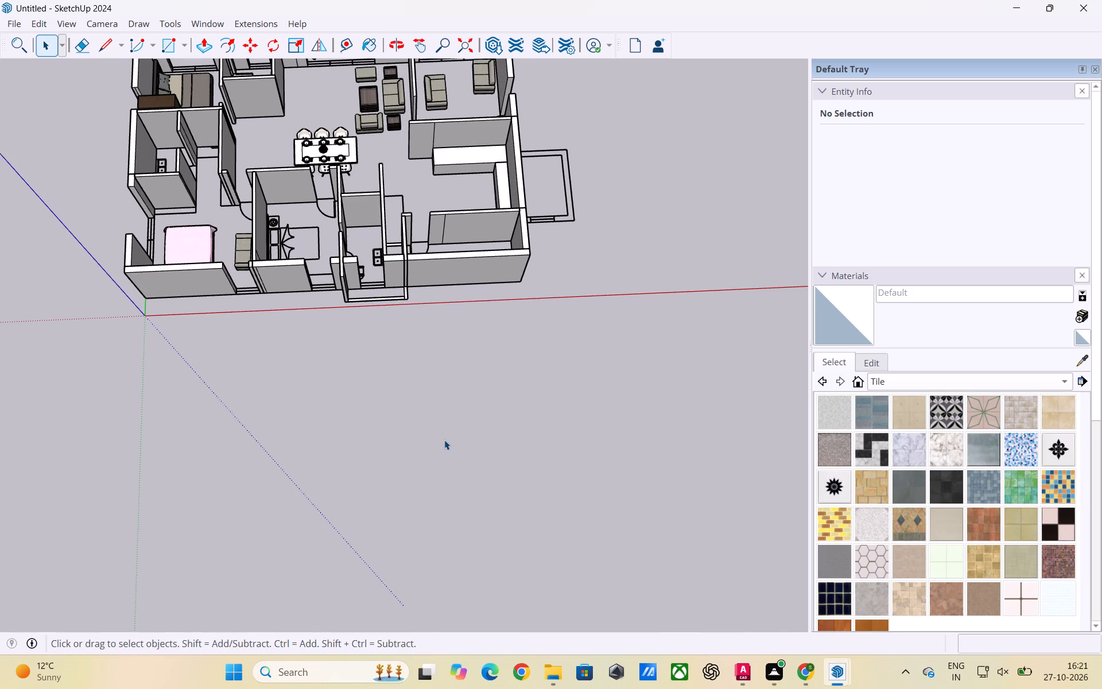
scroll(444, 439, up, 1)
scroll(415, 362, down, 2)
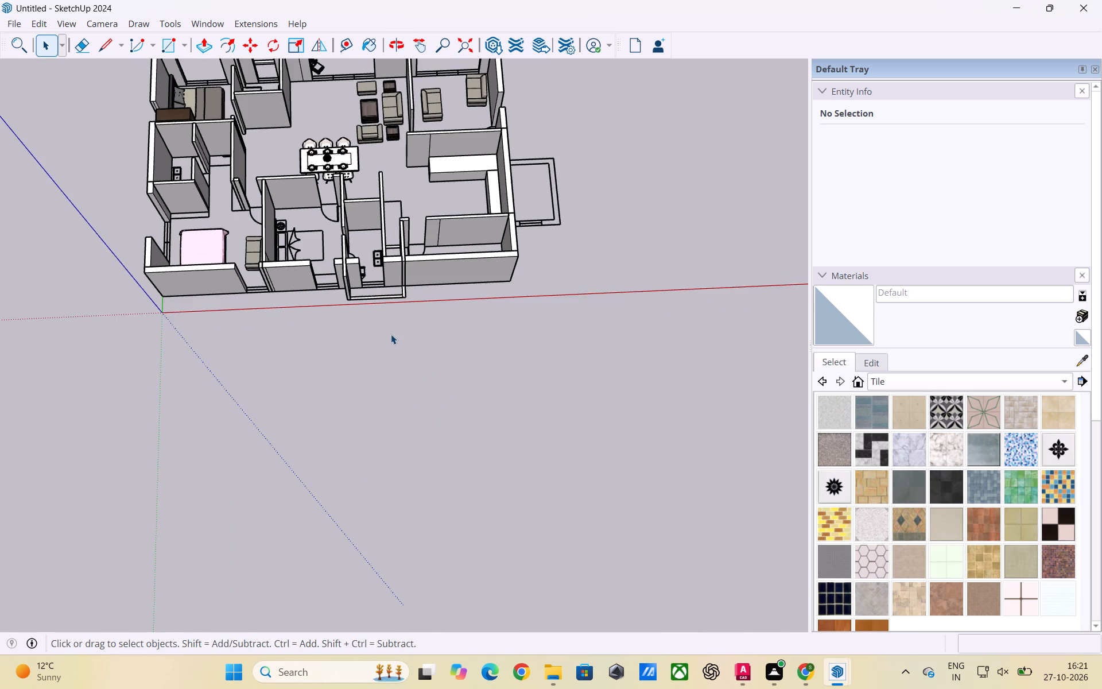
scroll(392, 328, down, 2)
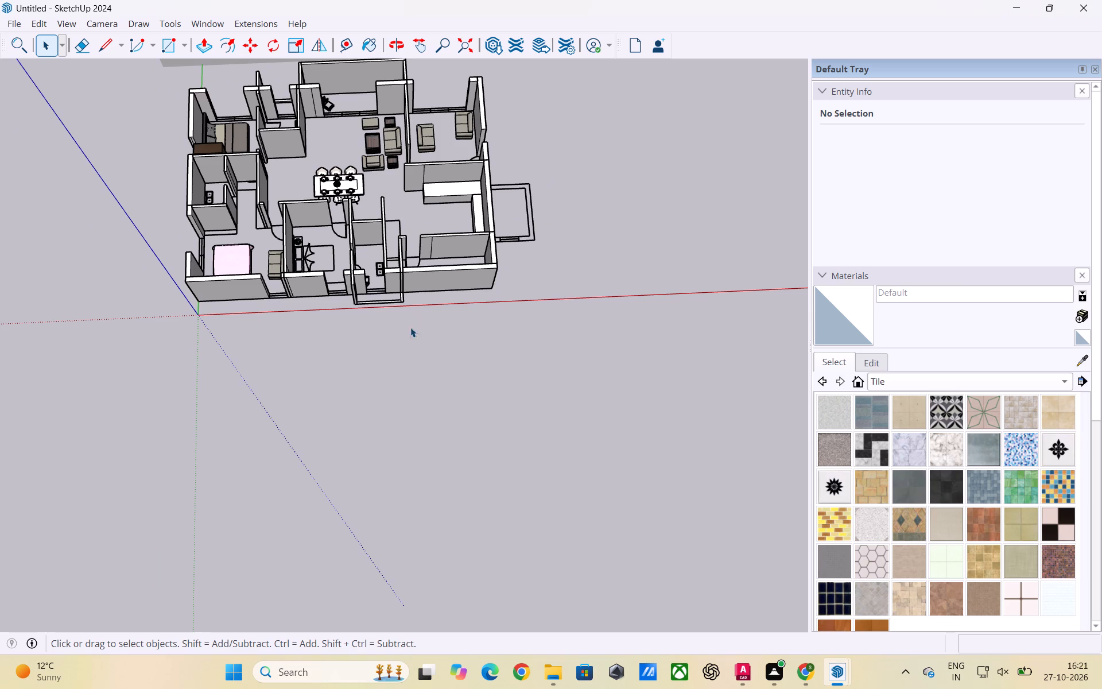
scroll(417, 339, down, 1)
scroll(440, 419, down, 2)
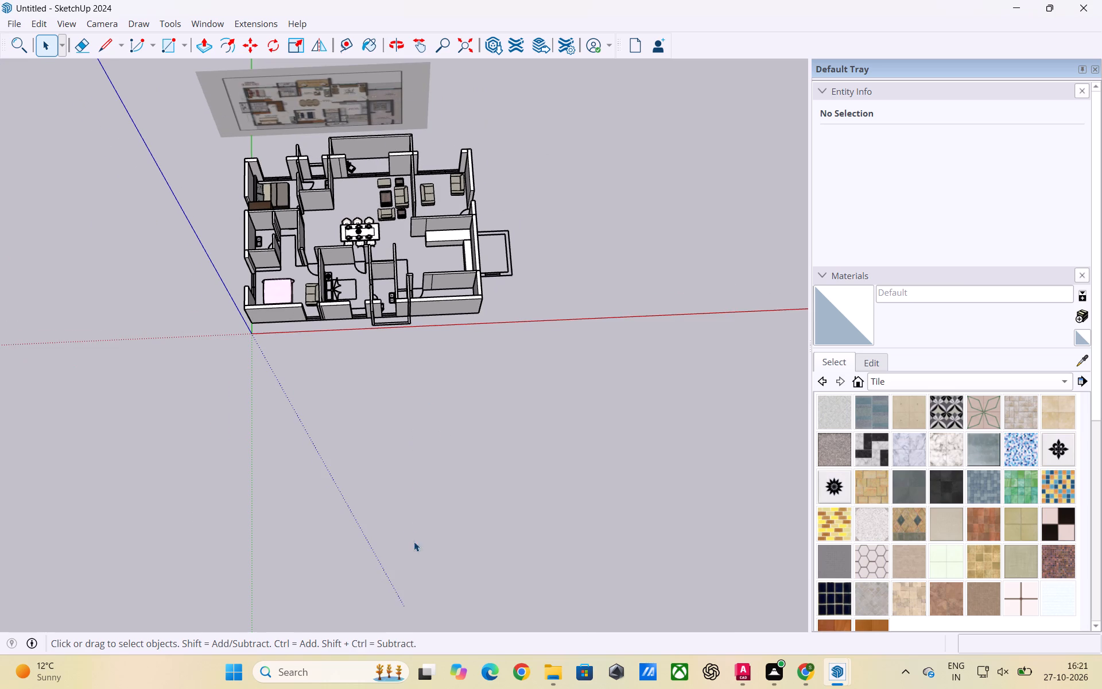
scroll(506, 571, down, 2)
scroll(280, 1, up, 2)
scroll(384, 210, up, 1)
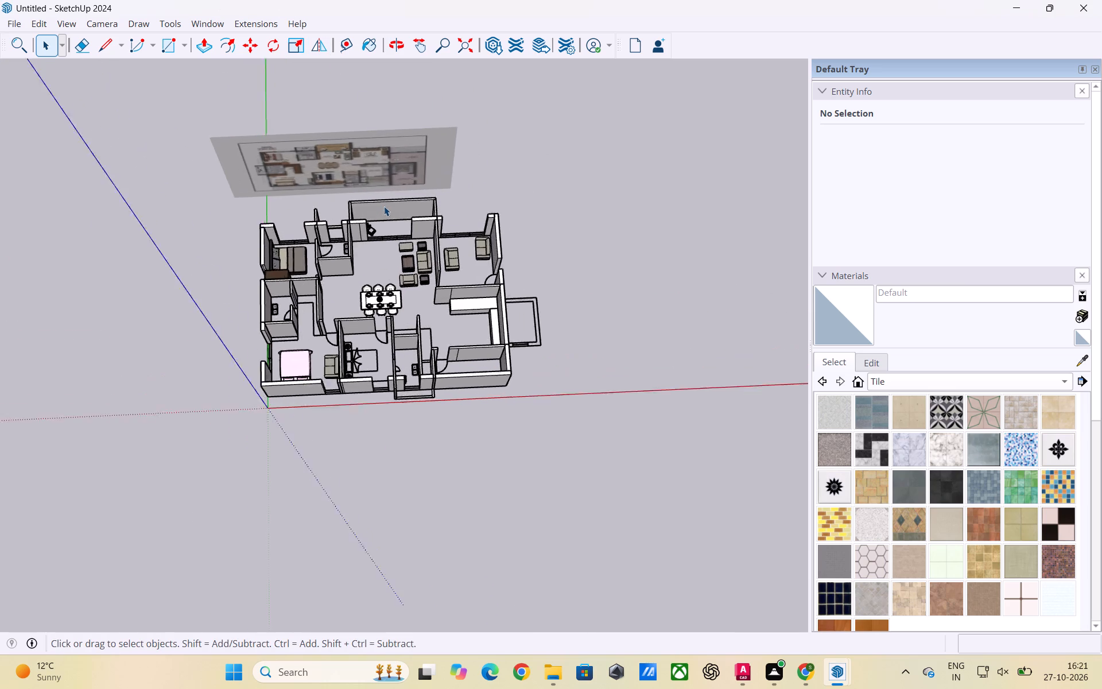
scroll(384, 206, up, 5)
scroll(505, 300, up, 2)
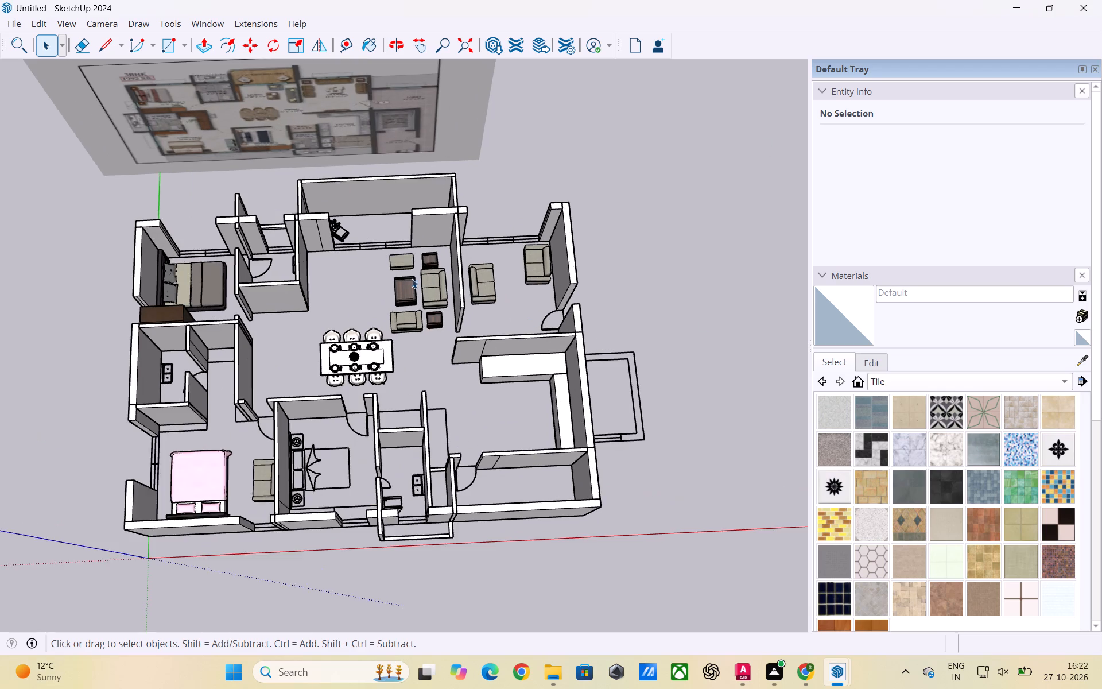
scroll(406, 277, up, 3)
scroll(389, 272, down, 1)
middle_drag(386, 273, 394, 359)
scroll(488, 353, up, 2)
middle_drag(578, 379, 534, 381)
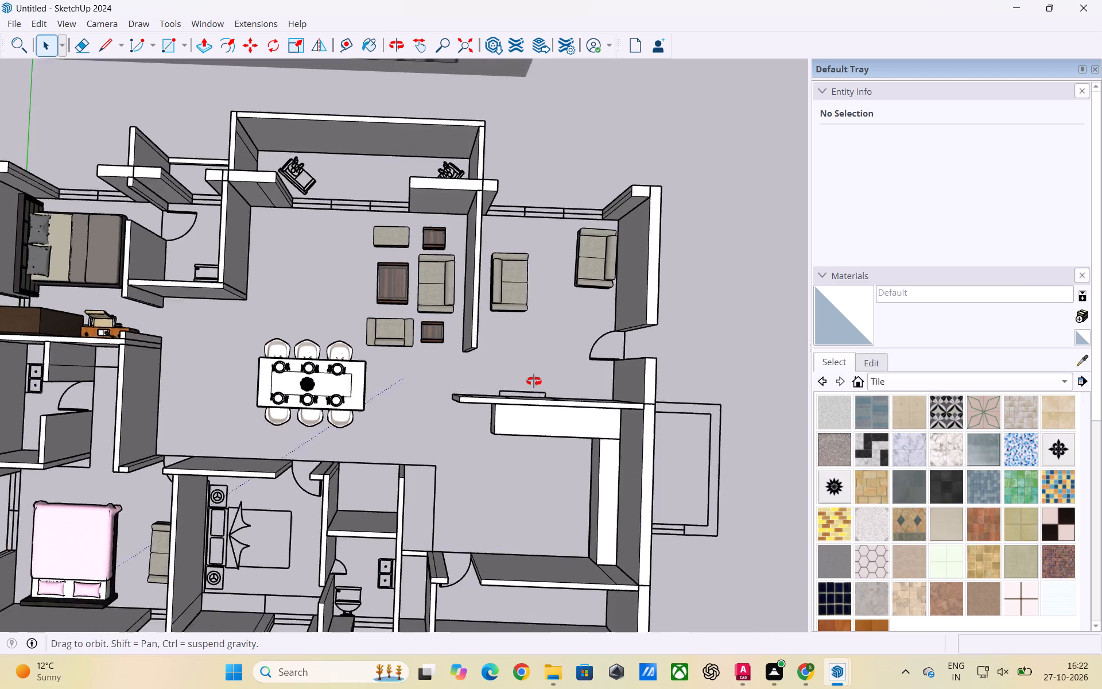
middle_drag(534, 381, 484, 352)
scroll(491, 430, up, 2)
scroll(596, 402, down, 5)
middle_drag(474, 426, 588, 388)
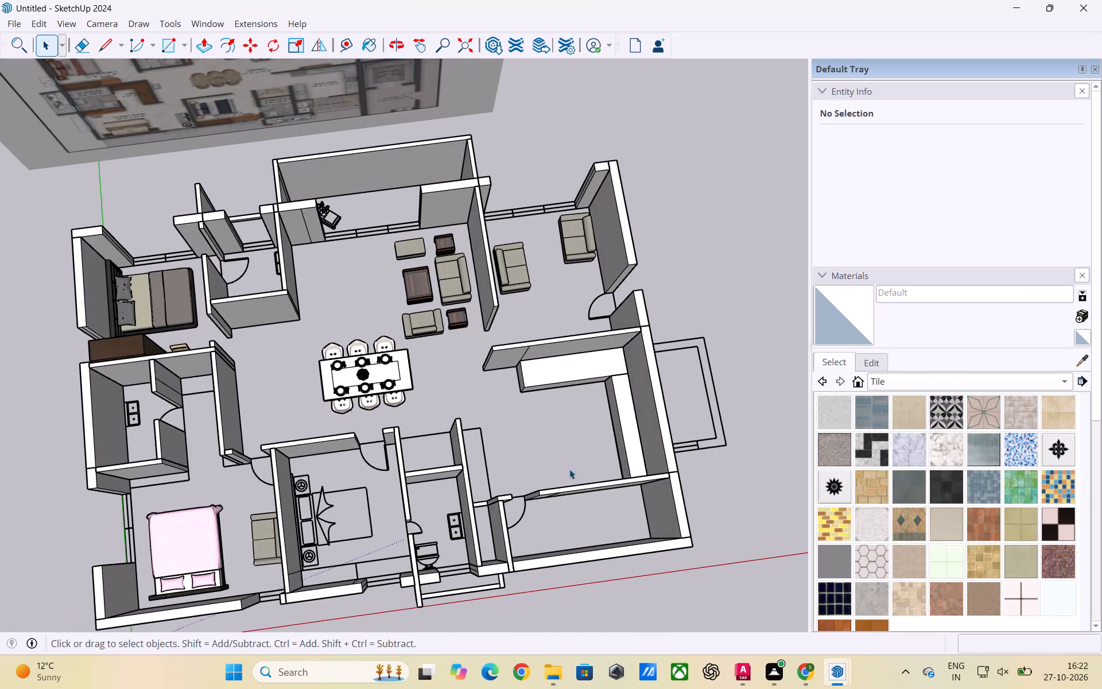
scroll(570, 470, down, 2)
middle_drag(566, 525, 545, 425)
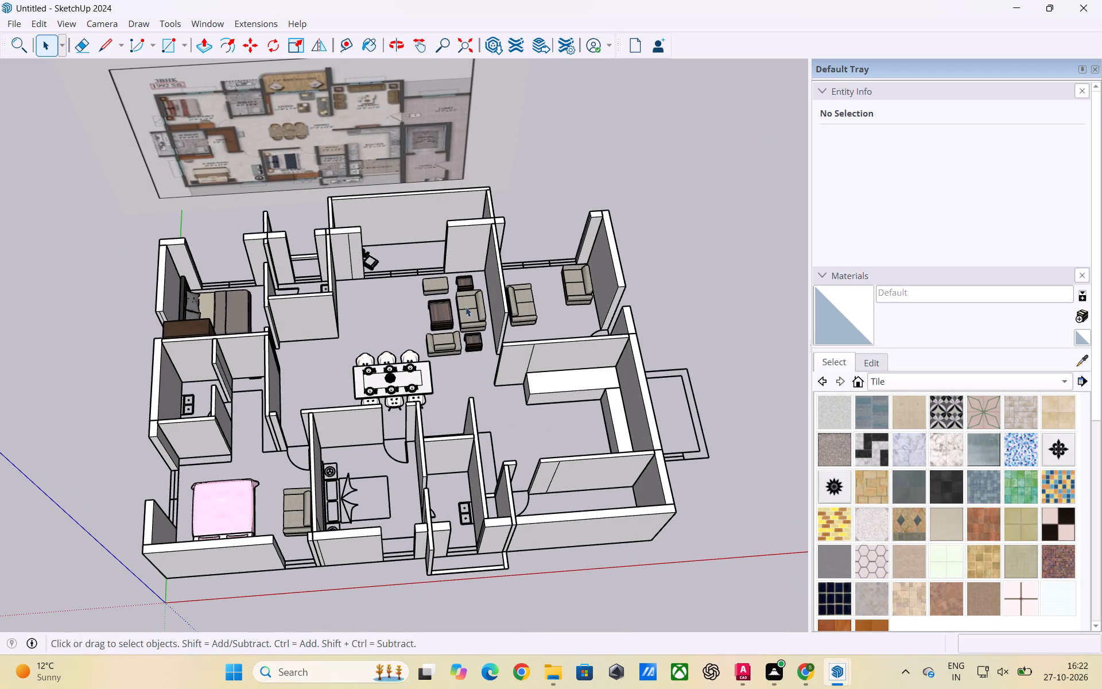
scroll(464, 302, down, 3)
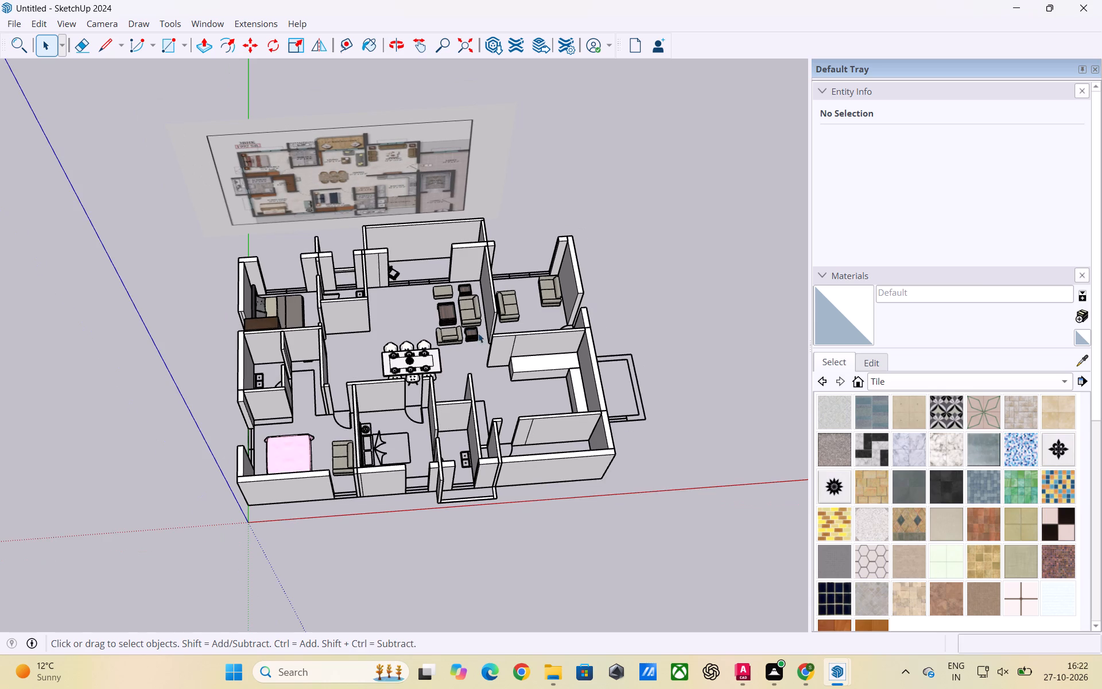
middle_drag(495, 339, 442, 342)
scroll(459, 374, up, 5)
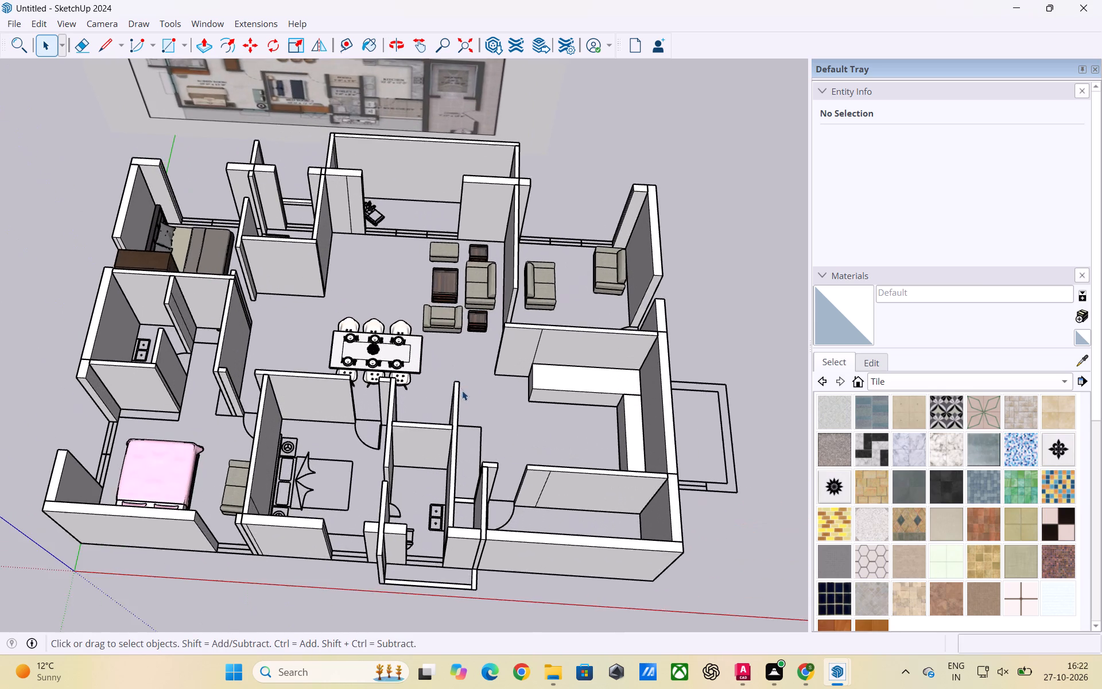
scroll(457, 384, down, 2)
middle_drag(458, 391, 536, 391)
scroll(499, 381, down, 6)
middle_drag(509, 400, 509, 404)
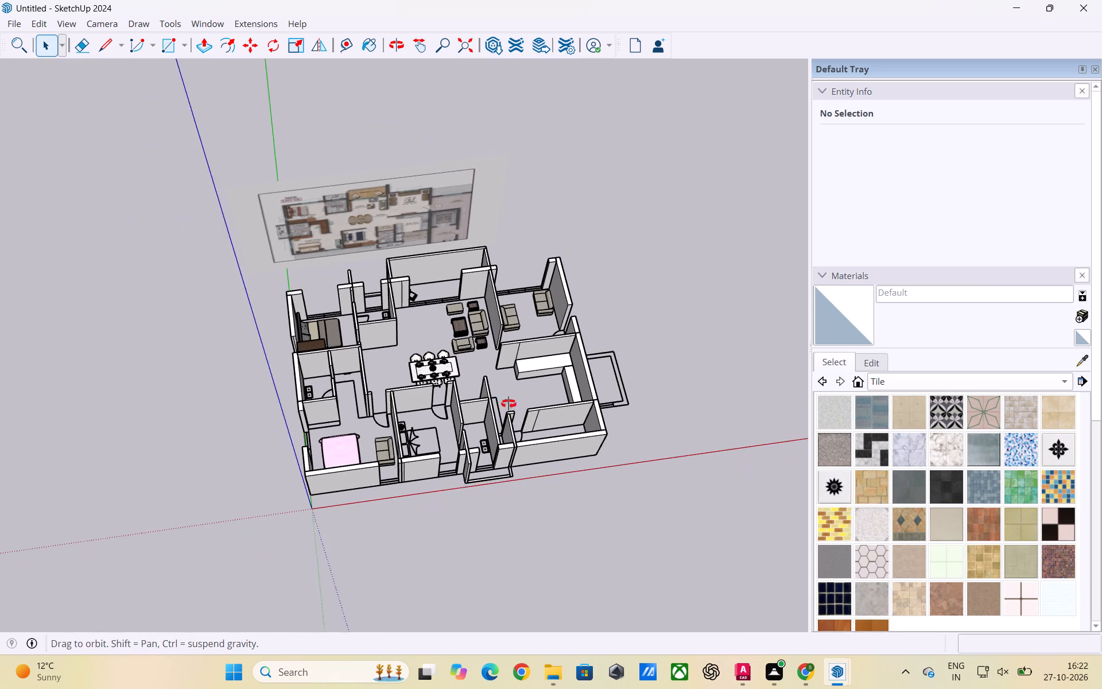
middle_drag(509, 404, 455, 468)
scroll(441, 460, up, 5)
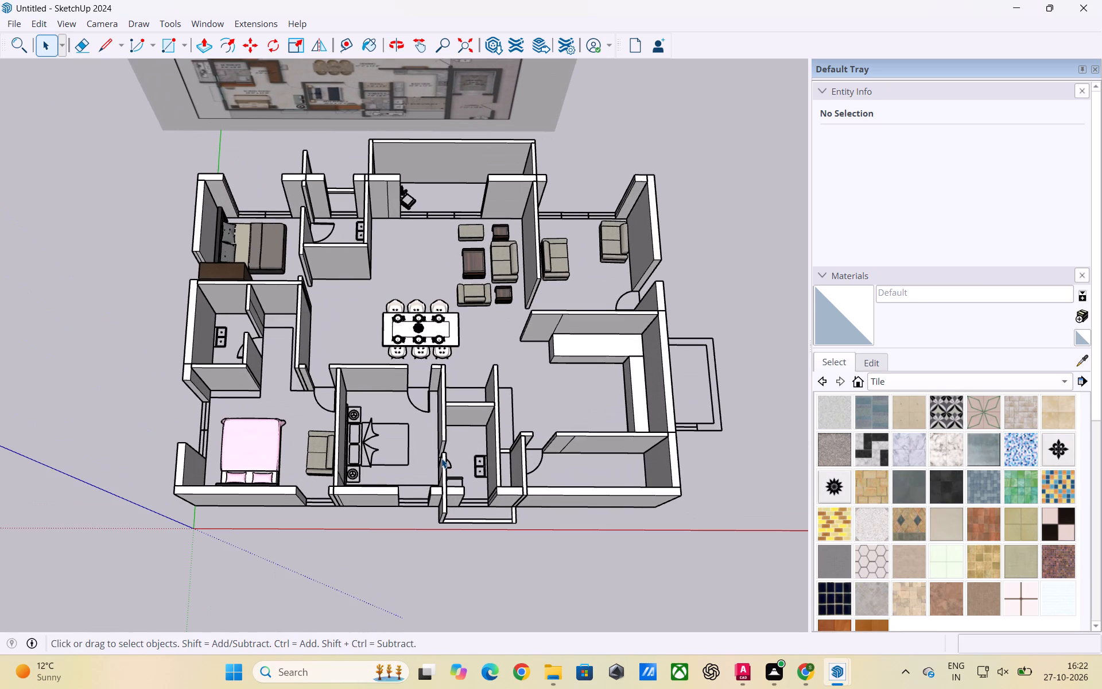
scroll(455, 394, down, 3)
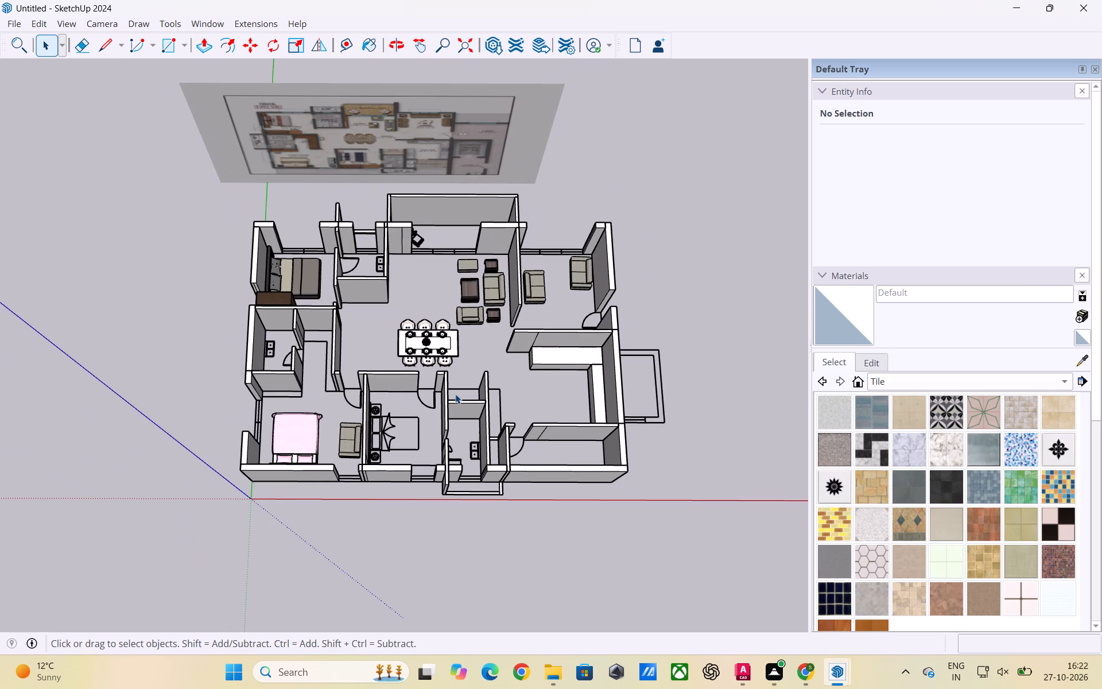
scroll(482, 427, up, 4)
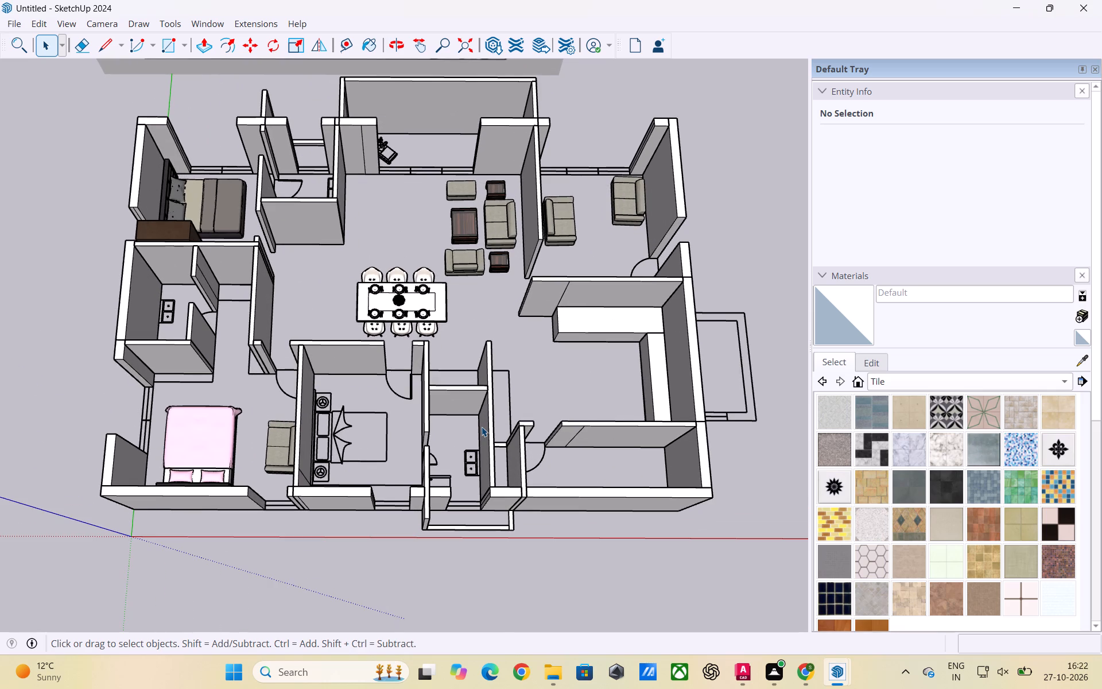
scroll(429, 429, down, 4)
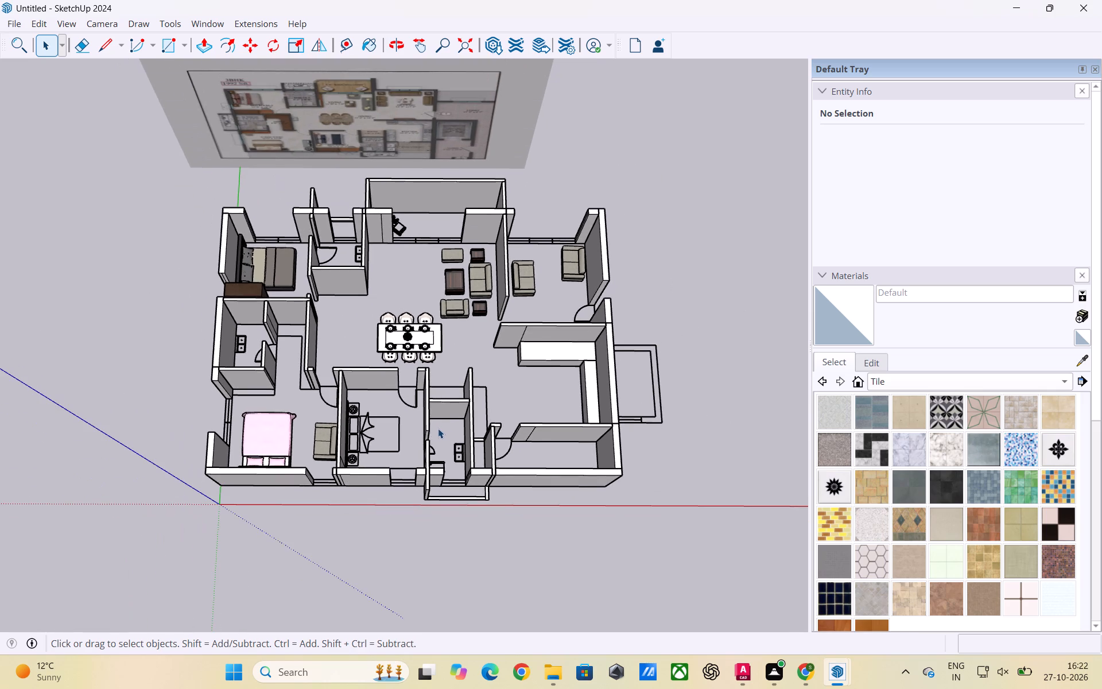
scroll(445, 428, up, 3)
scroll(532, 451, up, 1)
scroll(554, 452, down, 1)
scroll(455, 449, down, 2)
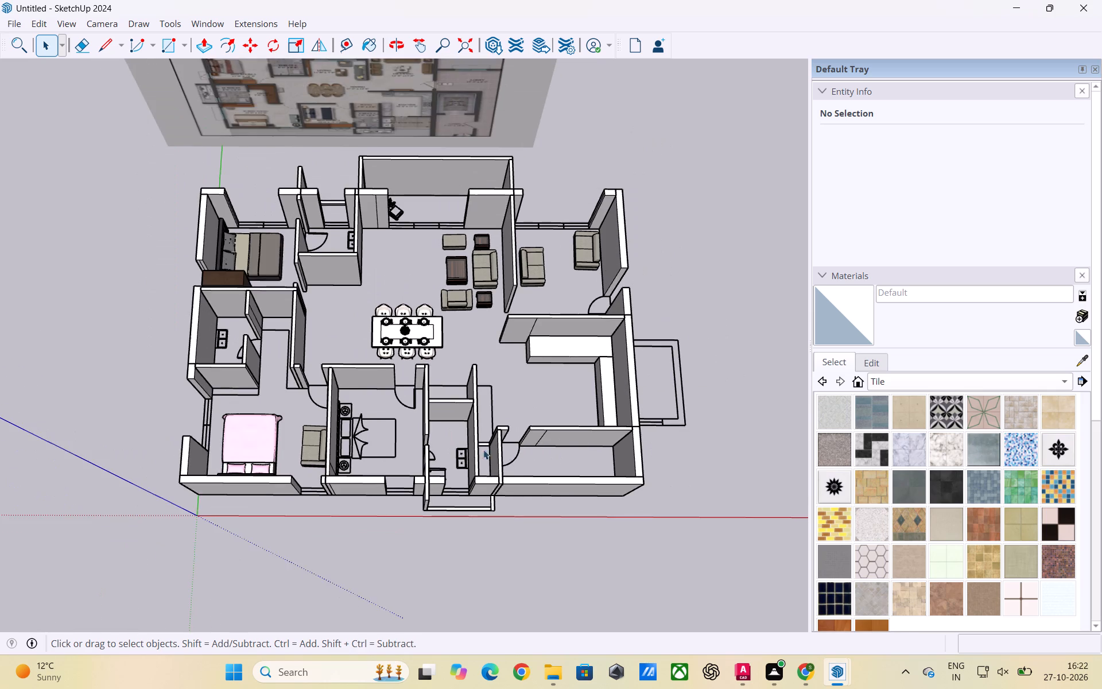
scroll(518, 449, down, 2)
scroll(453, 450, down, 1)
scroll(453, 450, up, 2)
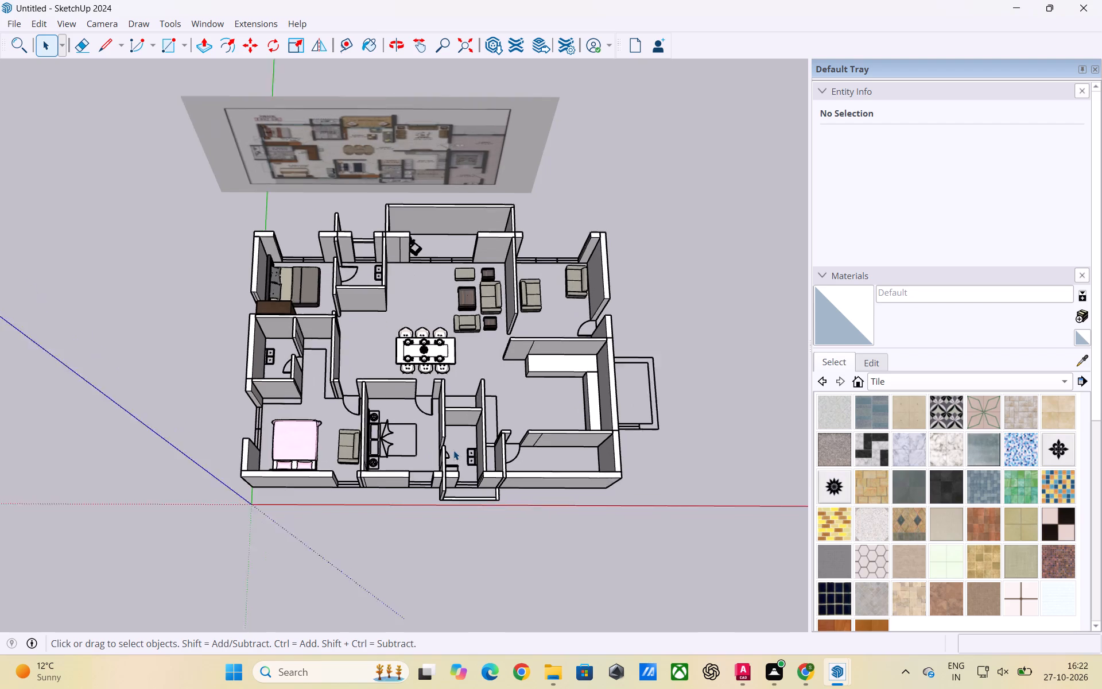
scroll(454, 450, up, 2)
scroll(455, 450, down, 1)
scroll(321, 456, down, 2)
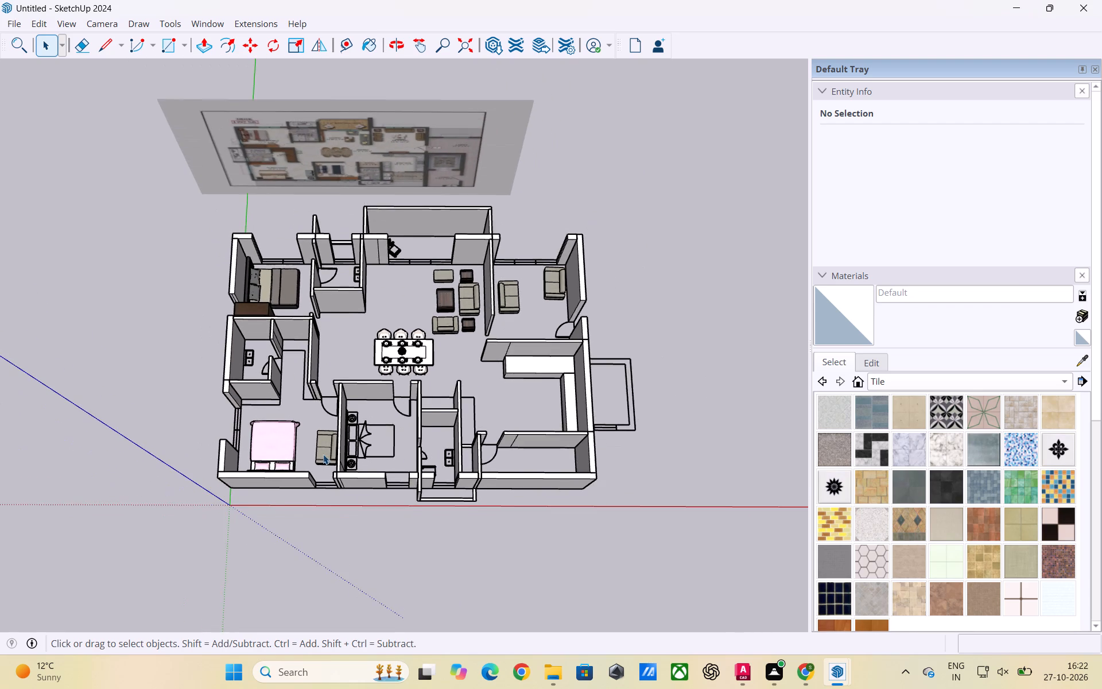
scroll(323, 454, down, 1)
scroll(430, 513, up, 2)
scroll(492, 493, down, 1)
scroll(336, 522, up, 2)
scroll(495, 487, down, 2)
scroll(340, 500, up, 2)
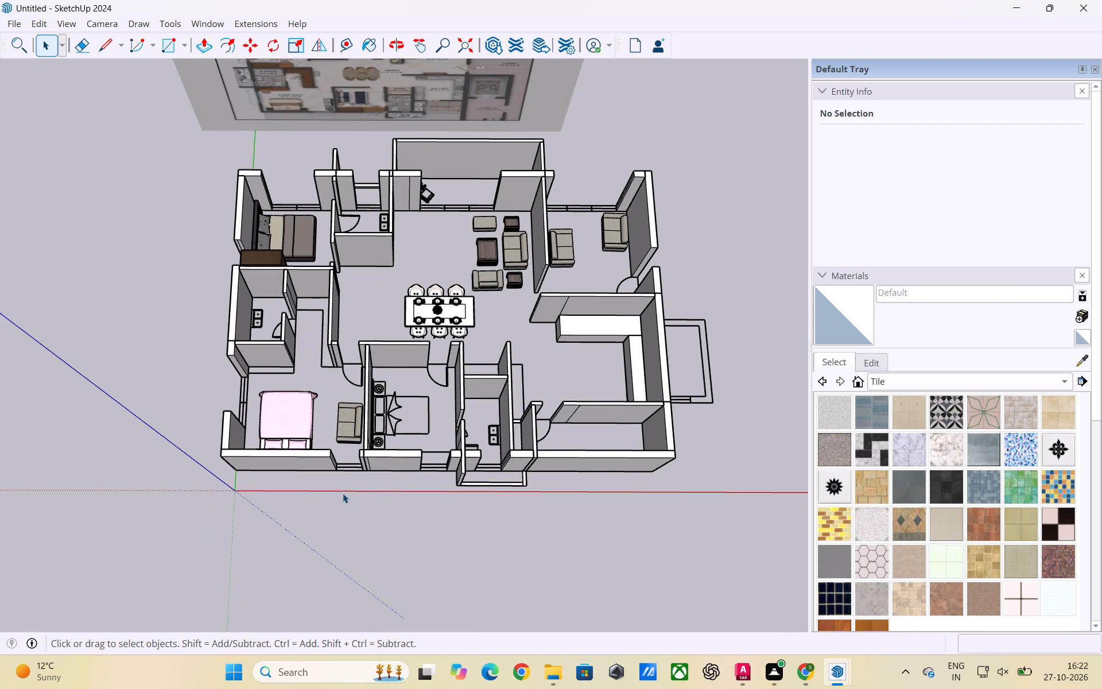
Examine the whole furnished house layout and the reference plan image behind it from above at several distances and angles.
scroll(488, 488, down, 2)
scroll(319, 487, up, 2)
scroll(320, 474, down, 2)
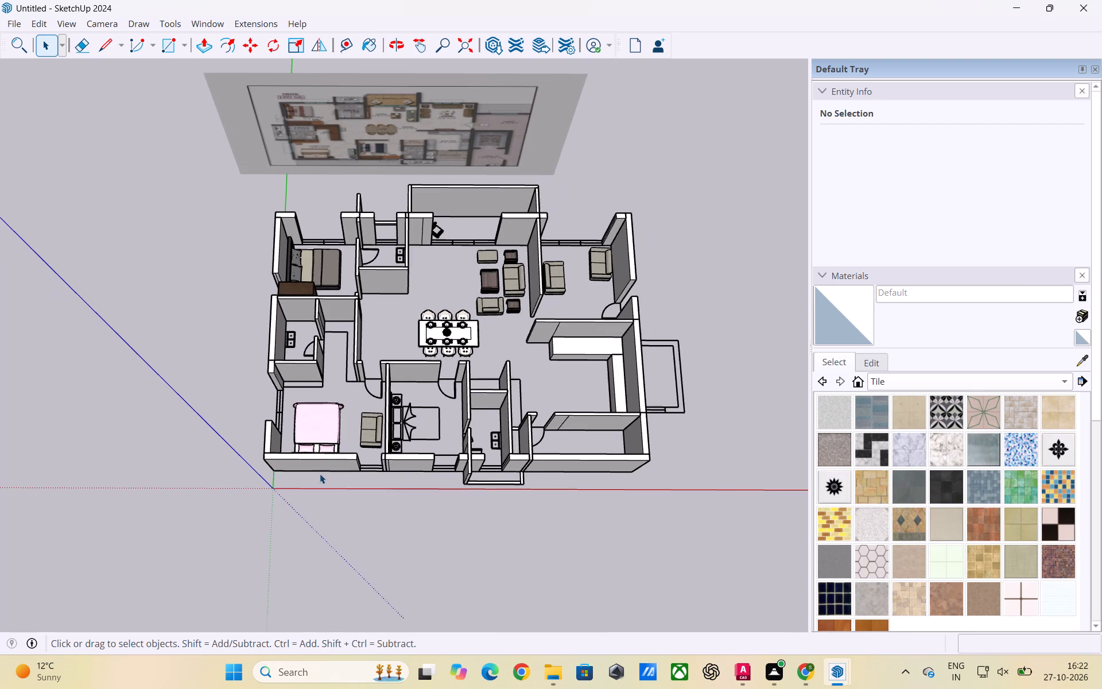
scroll(320, 474, down, 4)
scroll(560, 460, down, 1)
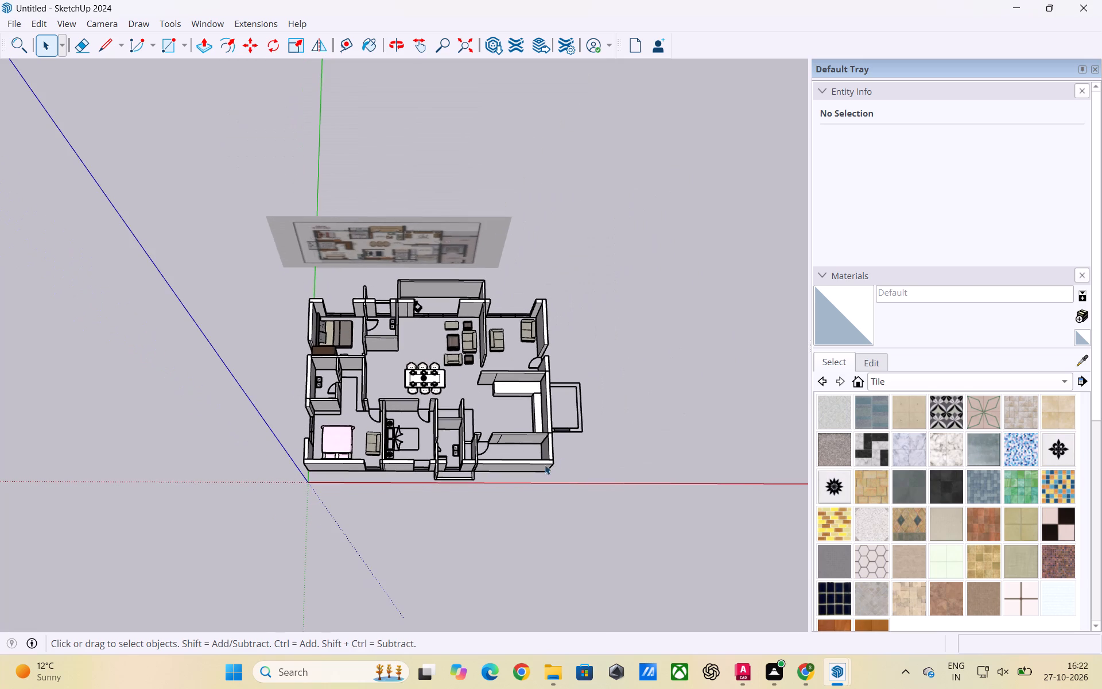
scroll(386, 494, up, 3)
scroll(522, 515, down, 2)
scroll(401, 444, up, 3)
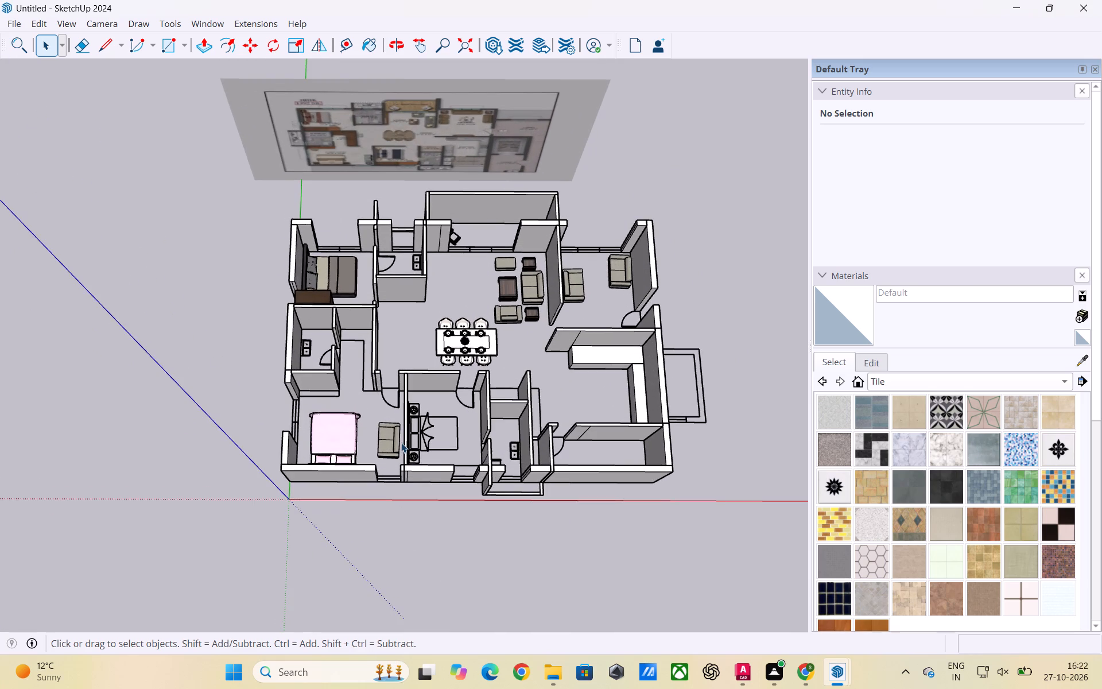
scroll(401, 443, up, 2)
scroll(401, 443, down, 4)
middle_drag(454, 433, 464, 466)
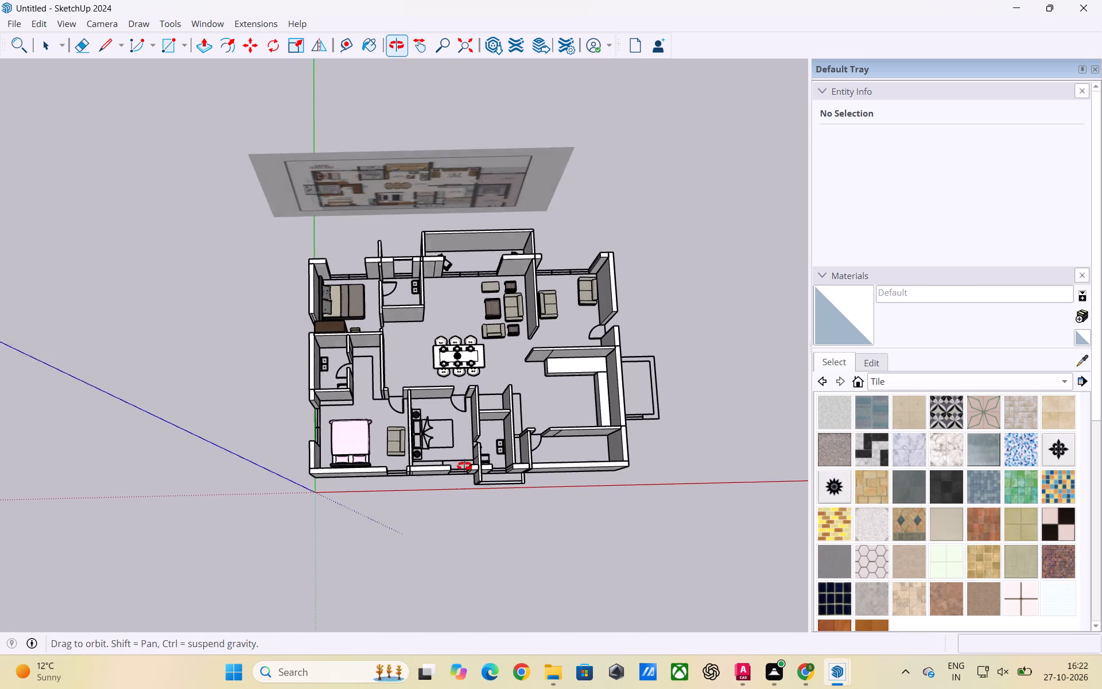
middle_drag(464, 466, 464, 469)
scroll(463, 467, up, 4)
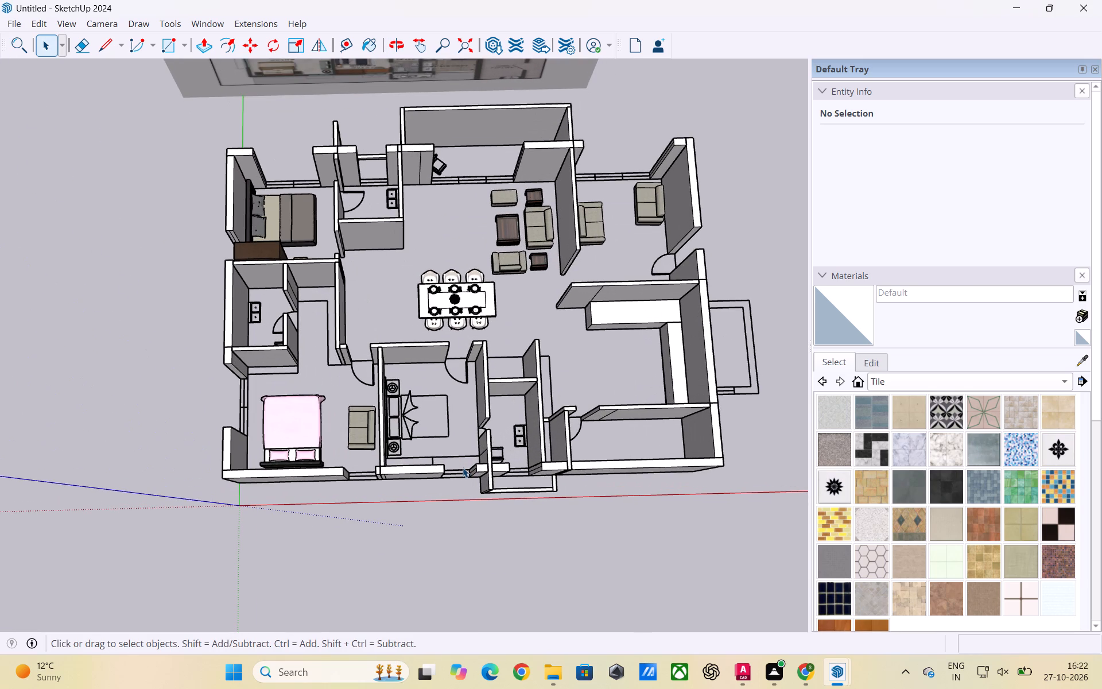
scroll(463, 467, down, 2)
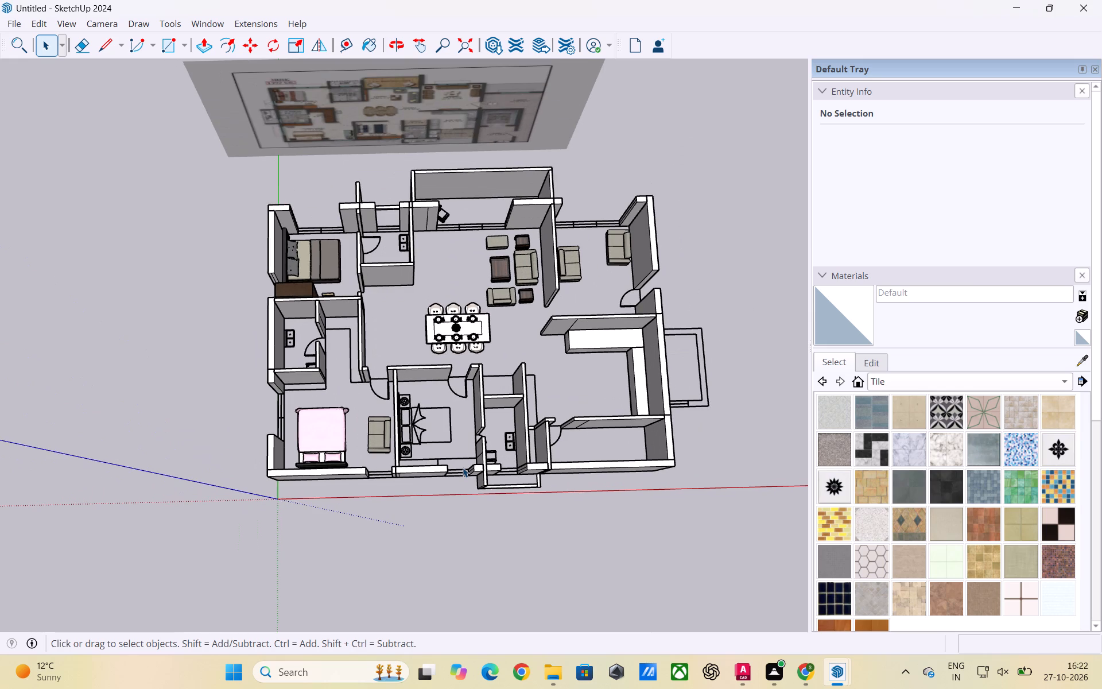
scroll(465, 442, up, 2)
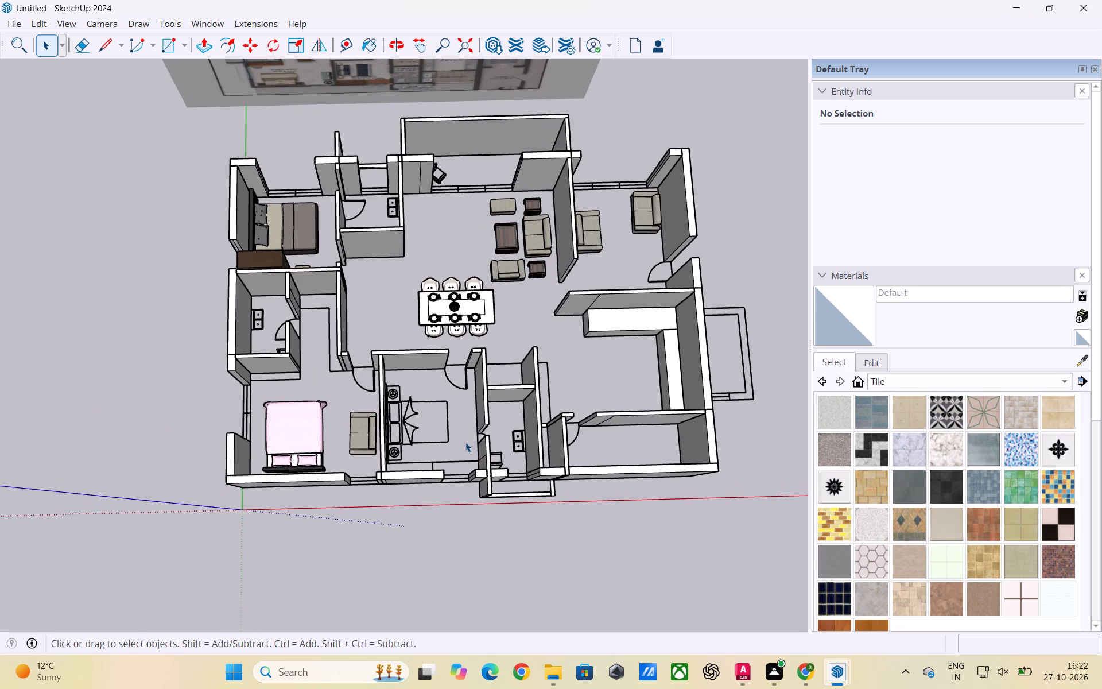
scroll(465, 442, up, 1)
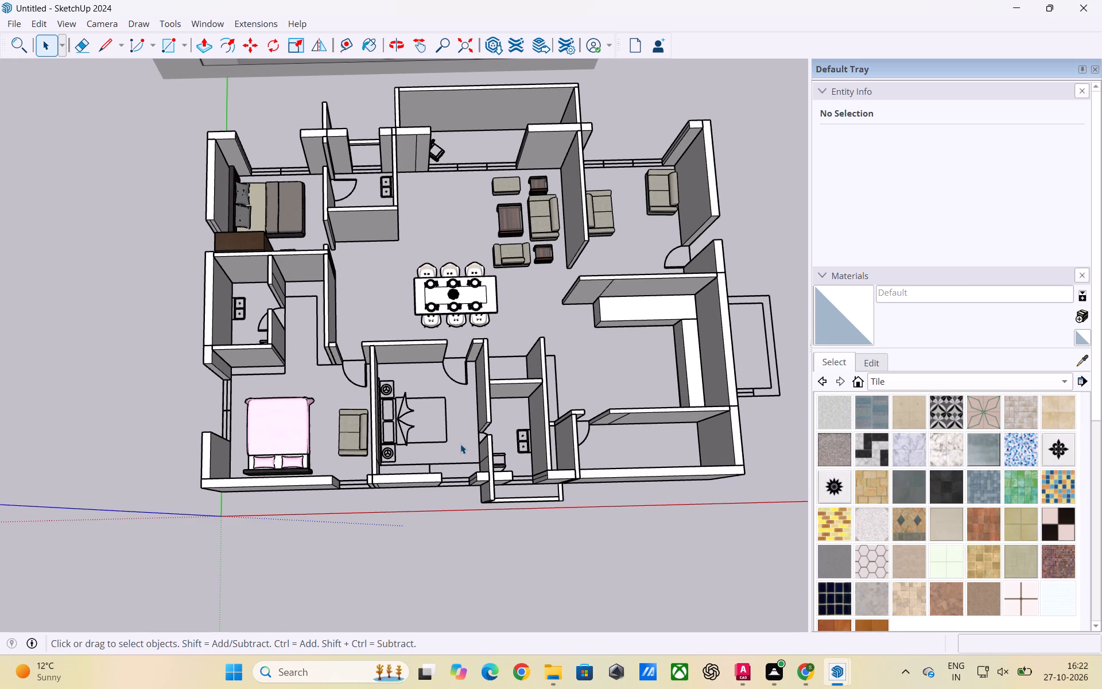
scroll(460, 444, down, 2)
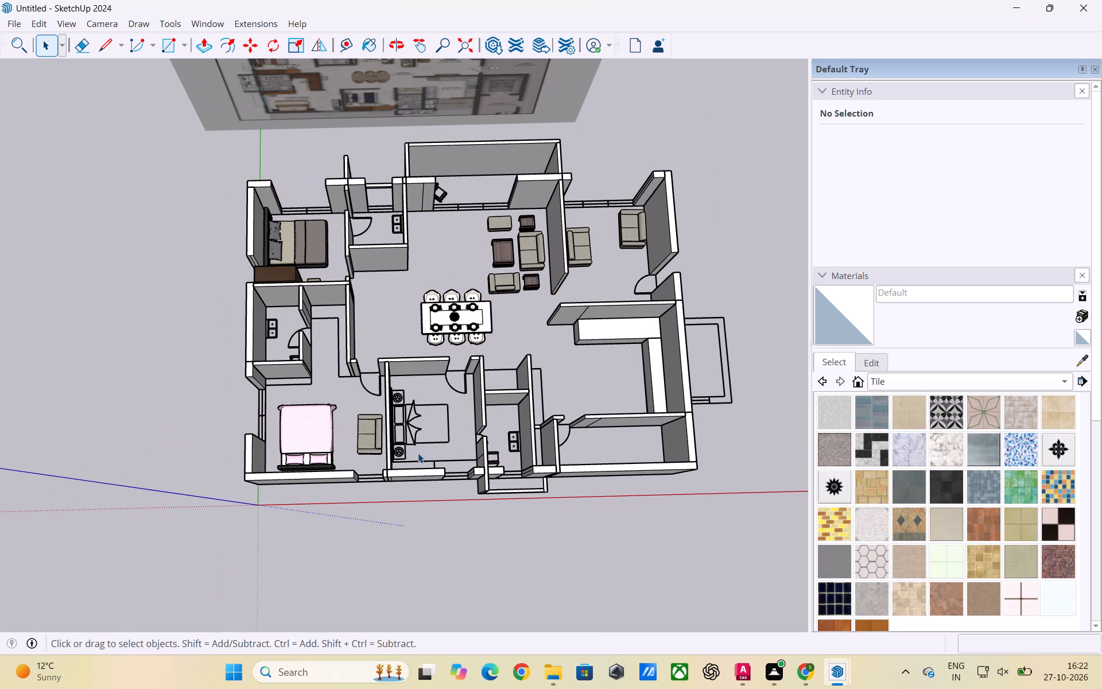
scroll(413, 450, down, 4)
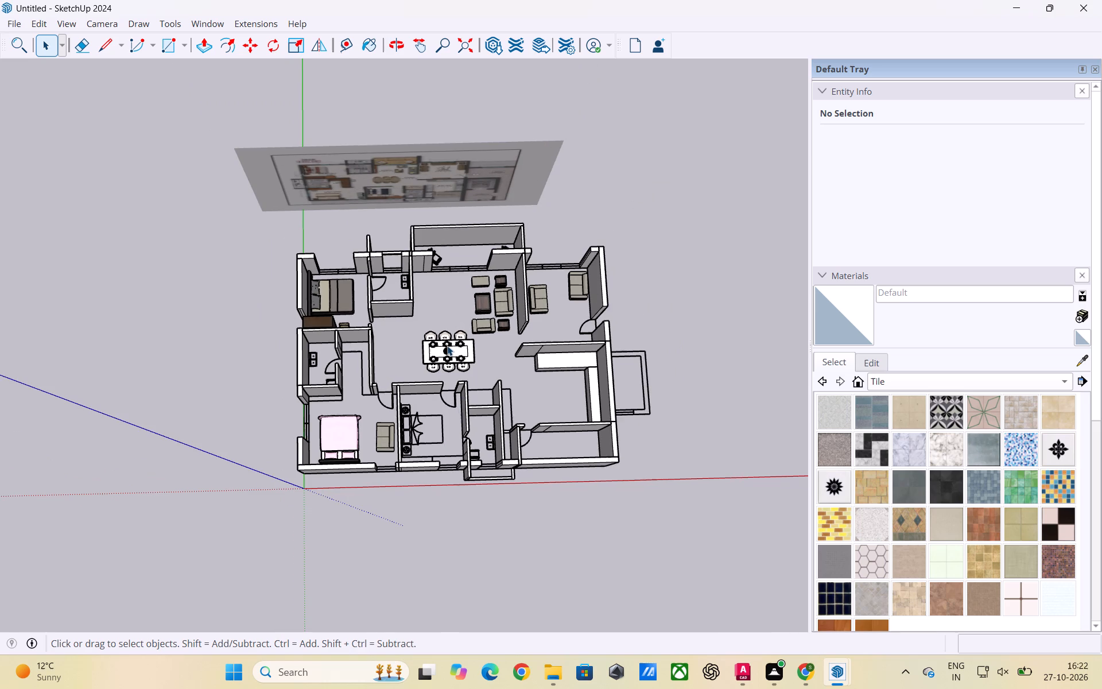
scroll(447, 346, up, 3)
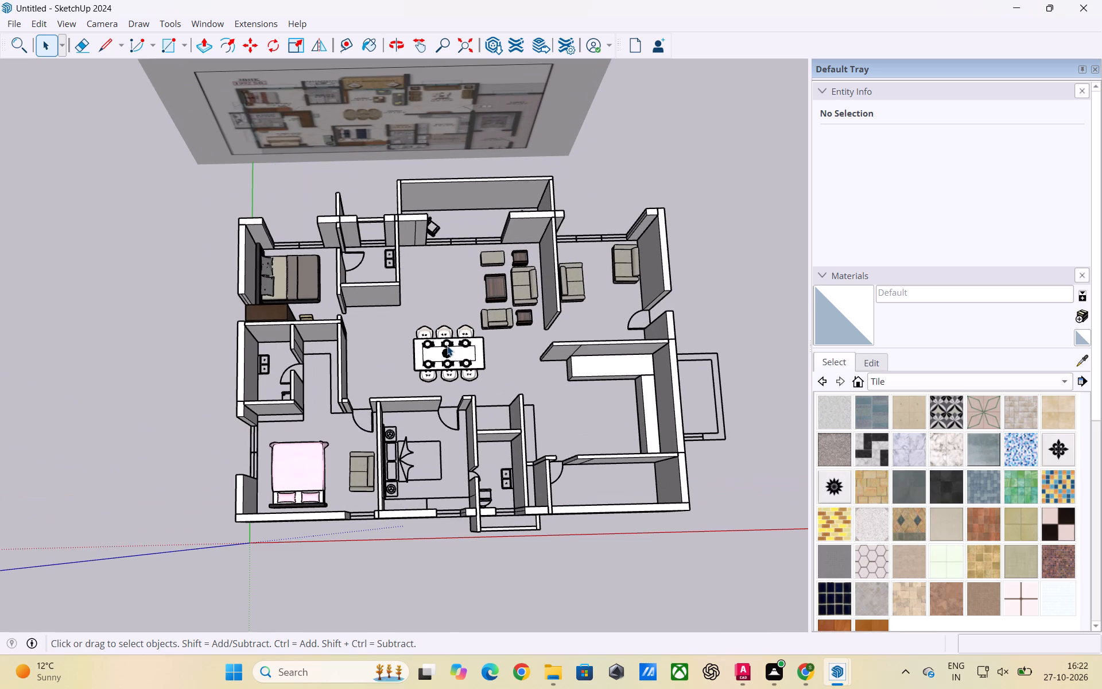
scroll(447, 344, down, 2)
scroll(447, 334, up, 3)
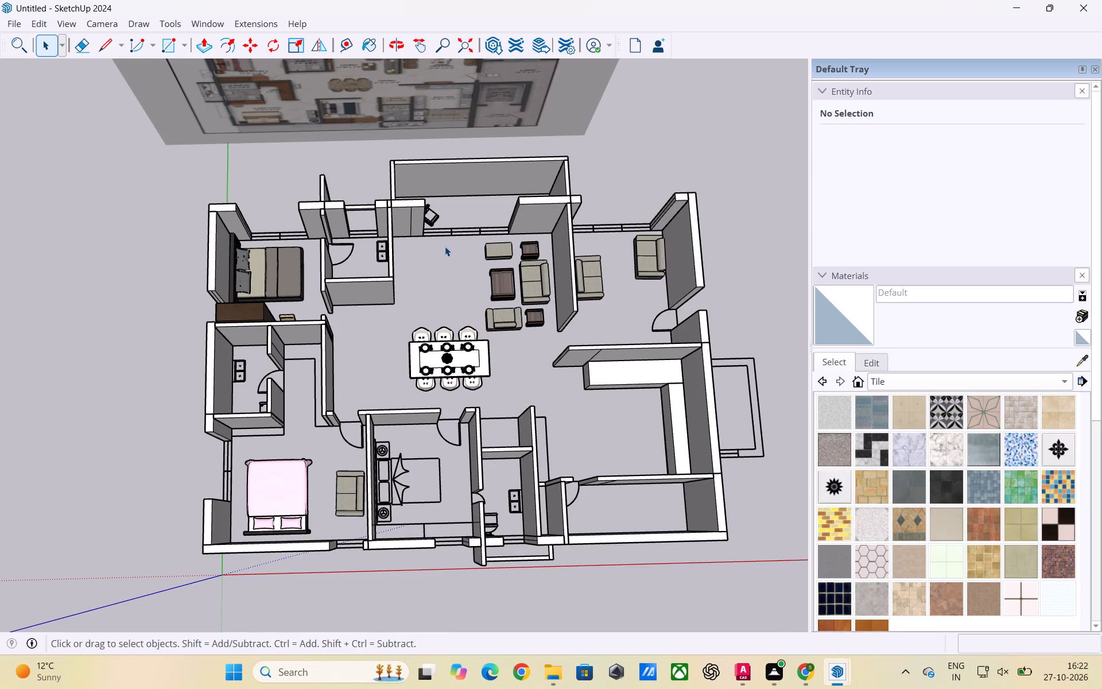
scroll(445, 246, down, 5)
scroll(431, 295, down, 1)
scroll(501, 344, up, 2)
scroll(545, 394, up, 3)
middle_drag(549, 442, 537, 340)
scroll(571, 380, up, 2)
middle_drag(534, 392, 536, 466)
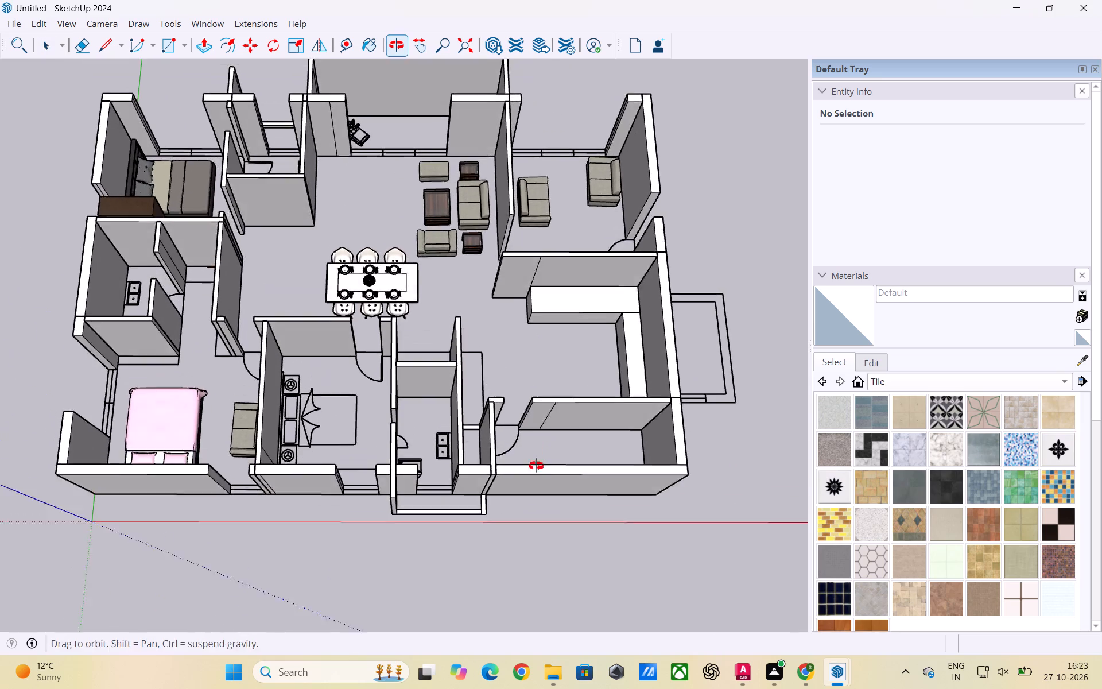
middle_drag(536, 466, 536, 471)
scroll(486, 438, down, 2)
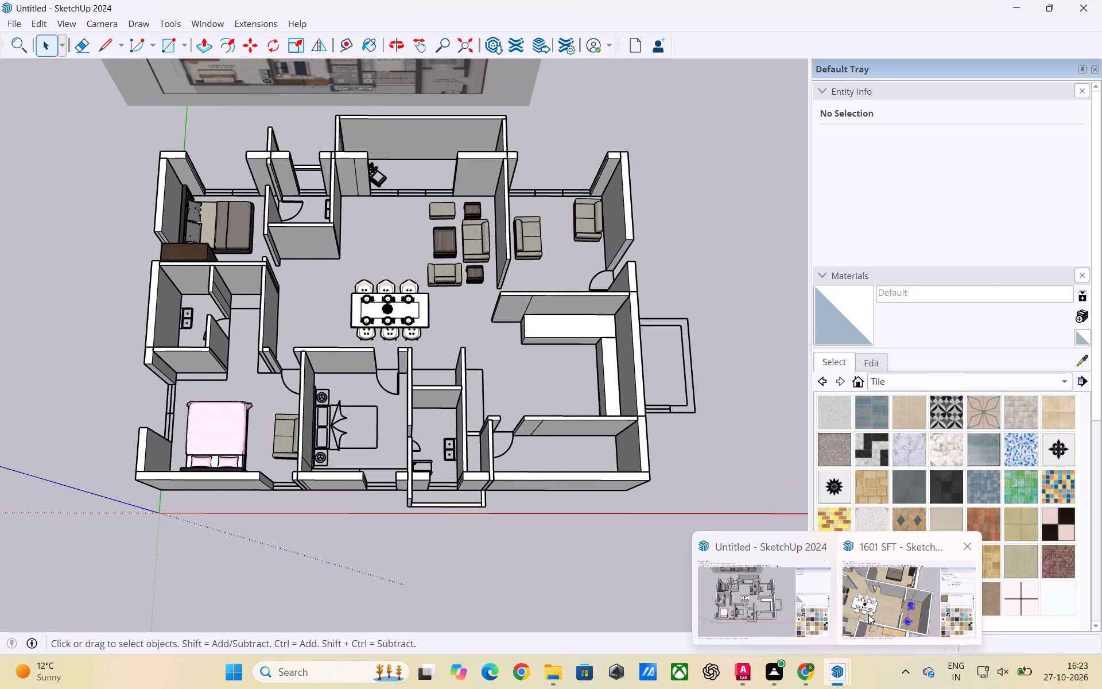
Switch to the 1601 SFT model and copy the Cooktop+Brastemp+Ative! component from its kitchen counter.
click(868, 614)
scroll(677, 462, down, 10)
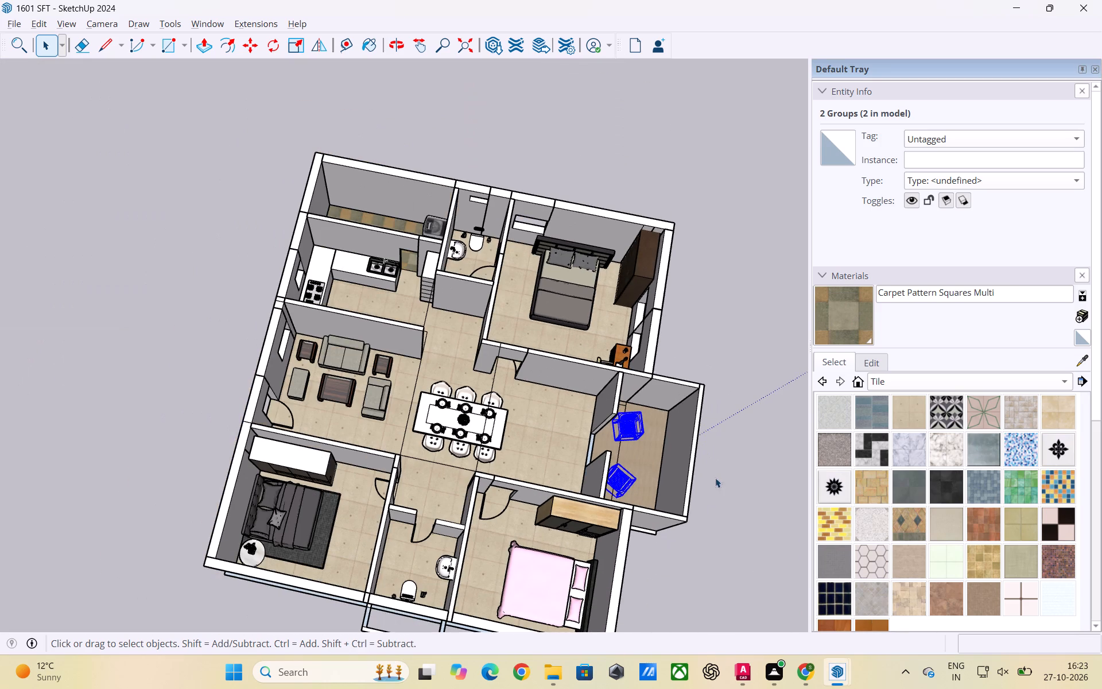
click(761, 490)
scroll(425, 344, down, 1)
middle_drag(416, 356, 452, 360)
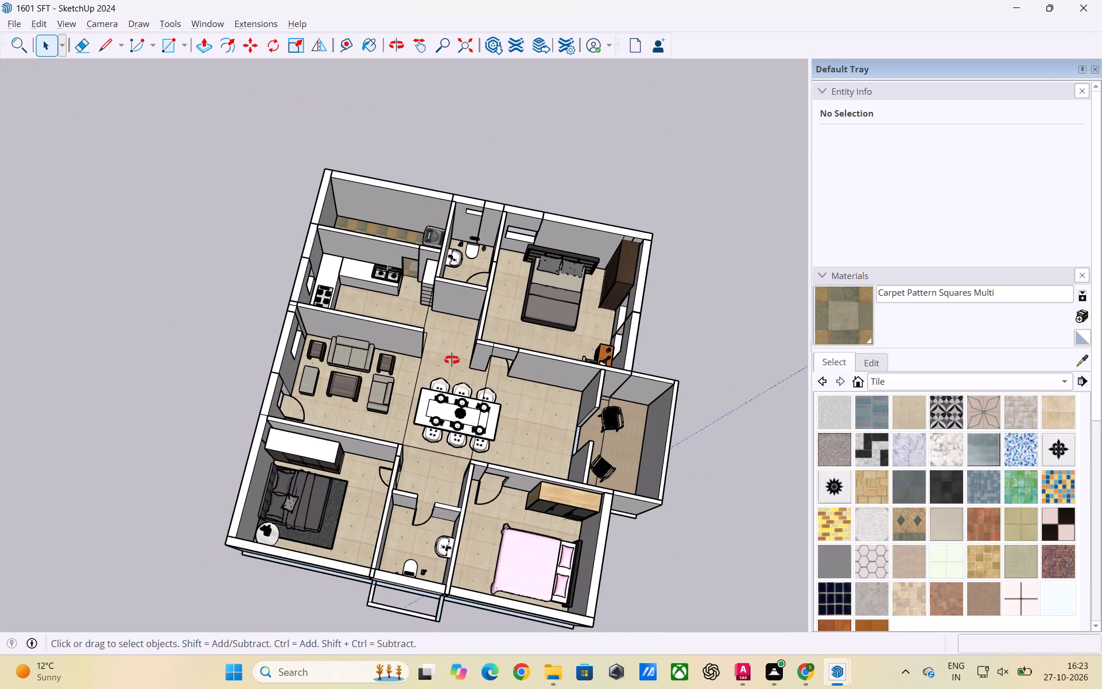
middle_drag(452, 360, 507, 347)
scroll(456, 366, down, 2)
middle_drag(449, 396, 443, 440)
scroll(455, 445, up, 2)
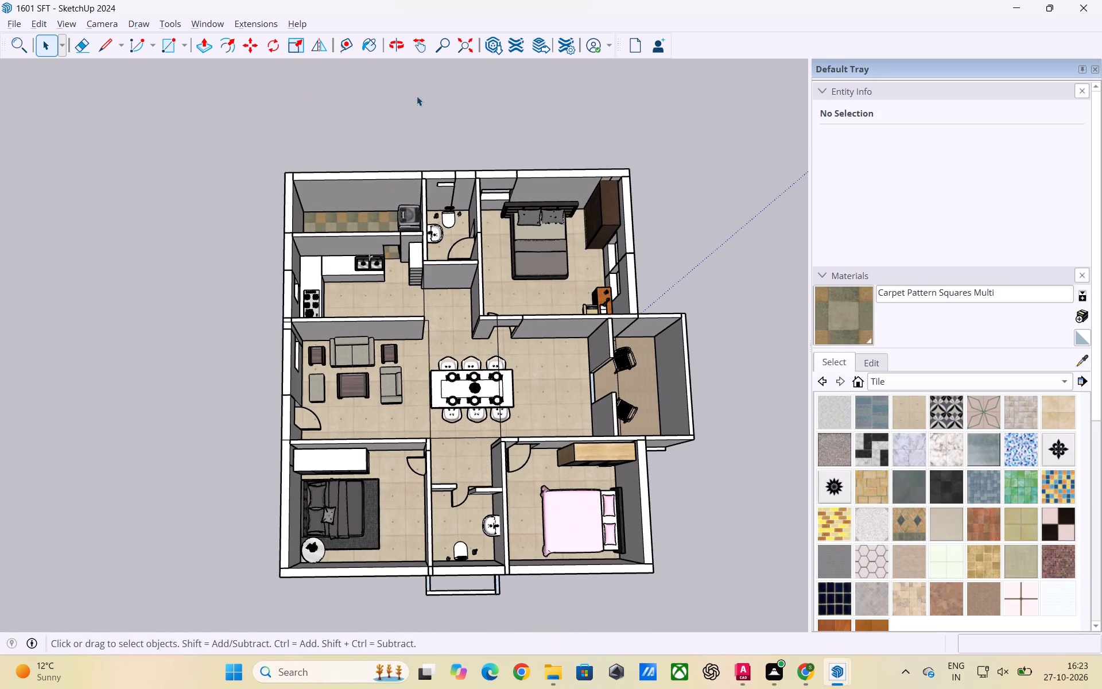
scroll(327, 281, up, 3)
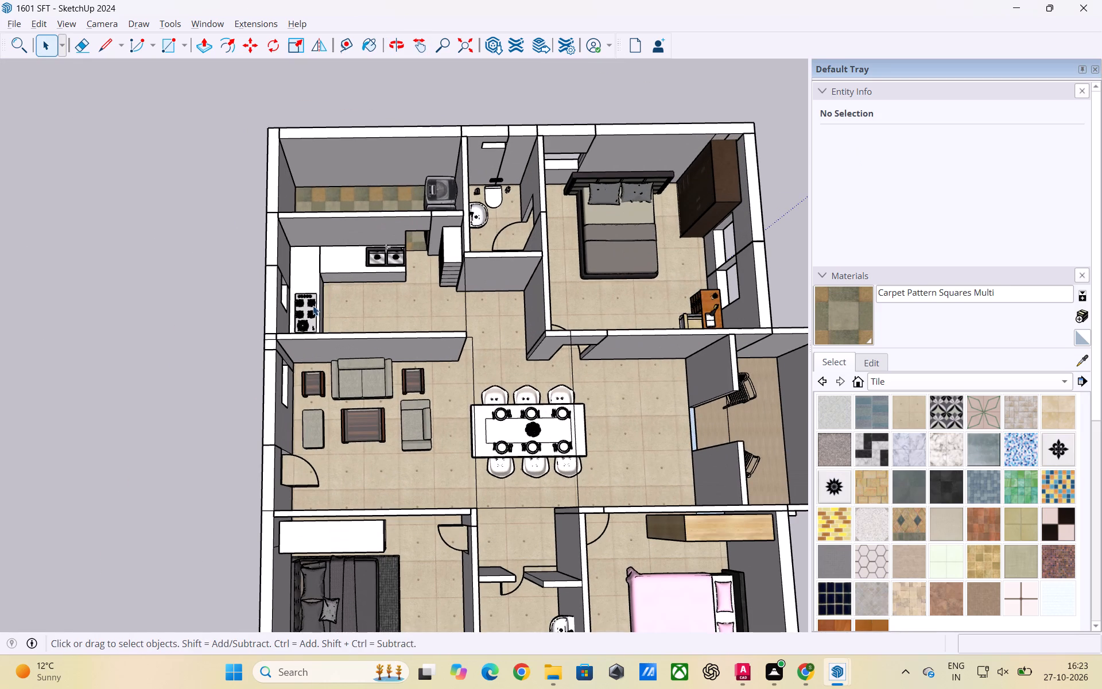
click(313, 310)
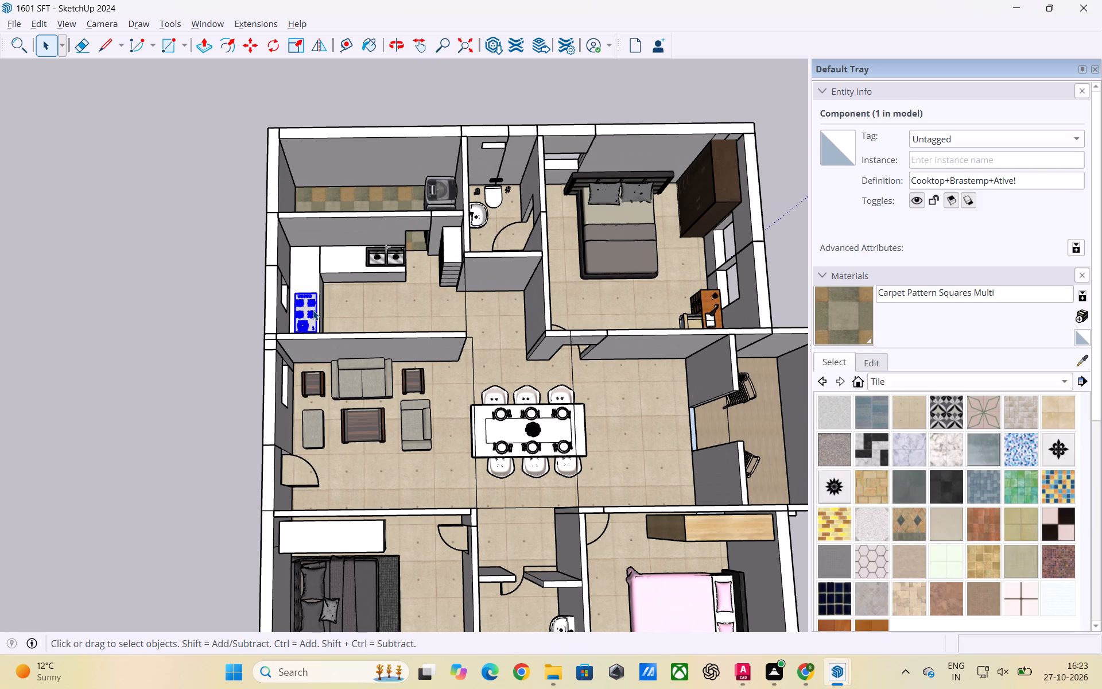
key(ctrl+c)
Return to the Untitled model and paste the cooktop onto the kitchen's side counter, near the inner corner of the L.
key(alt+Tab)
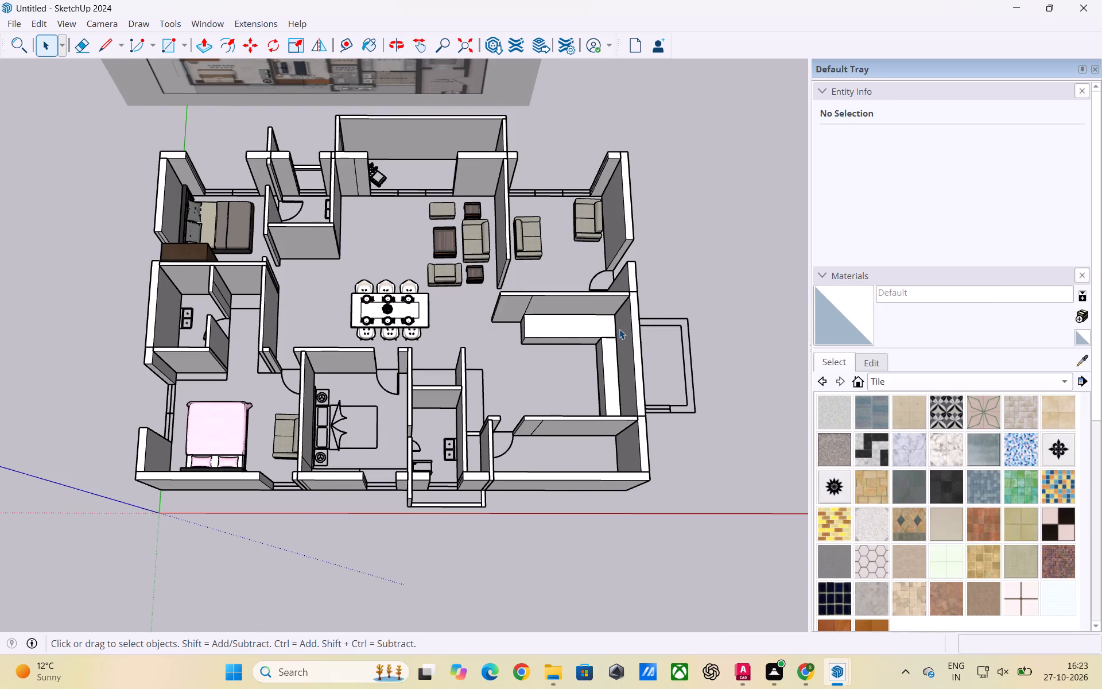
key(alt+Tab)
key(alt+Tab)
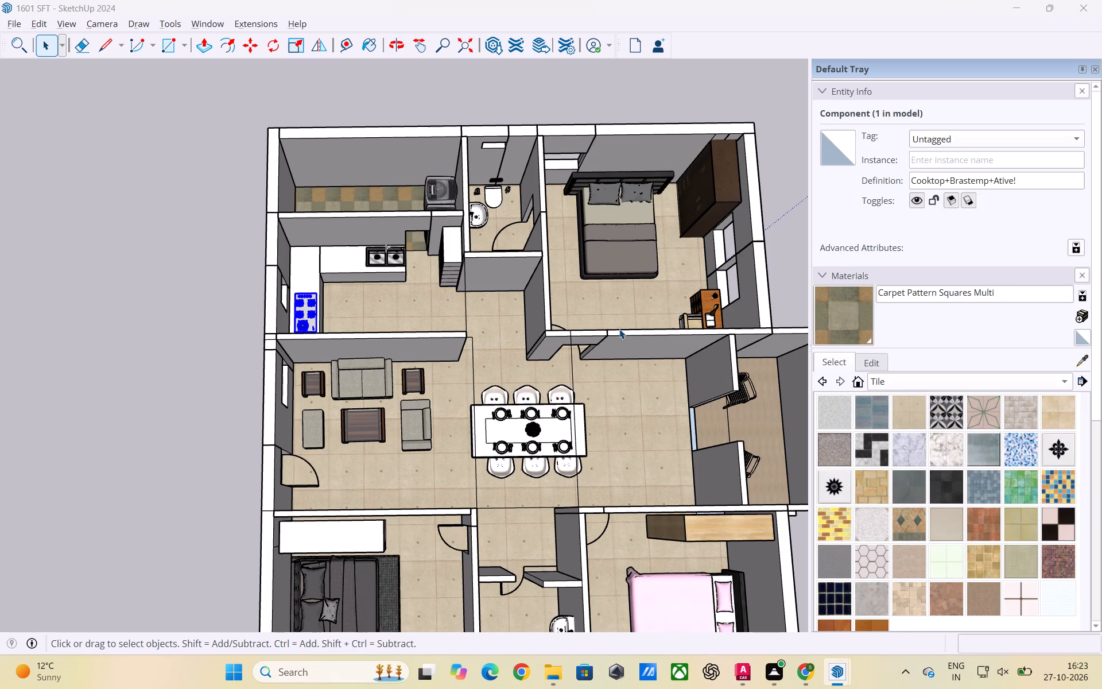
key(alt+Tab)
key(alt+Tab)
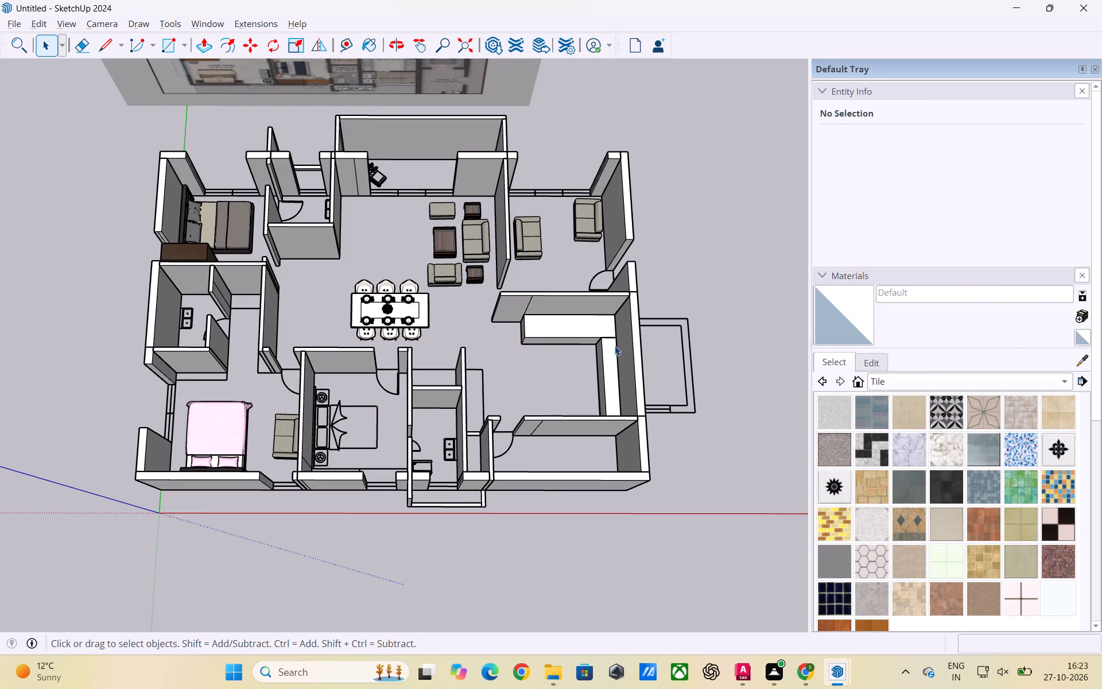
key(alt+Tab)
key(alt+Tab)
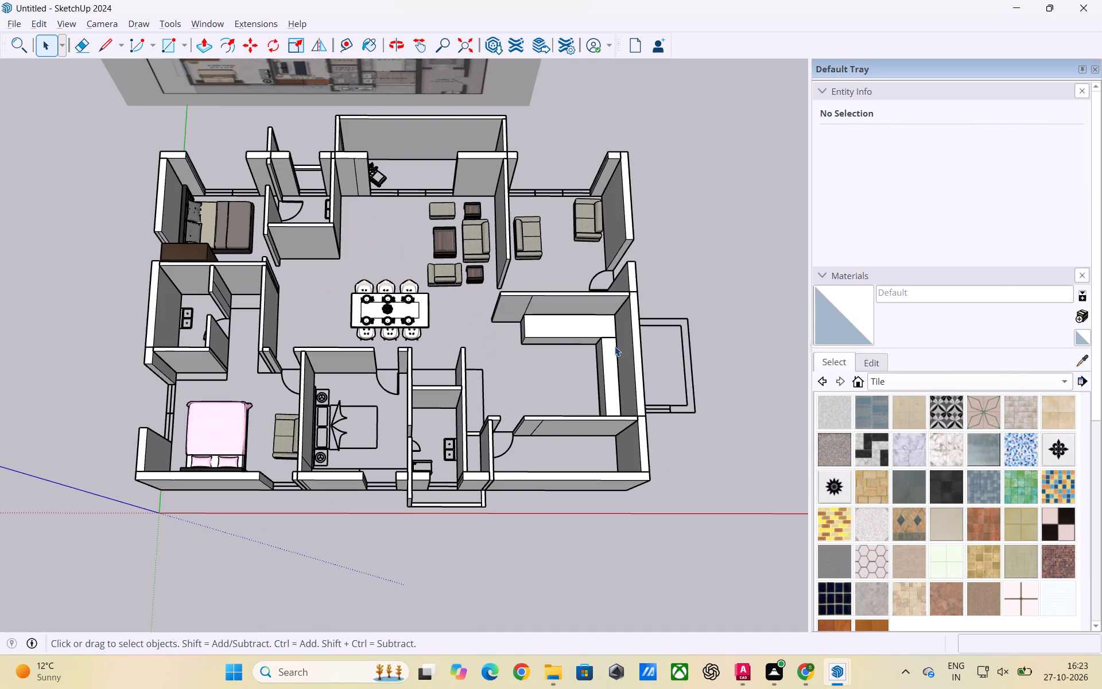
scroll(615, 370, up, 8)
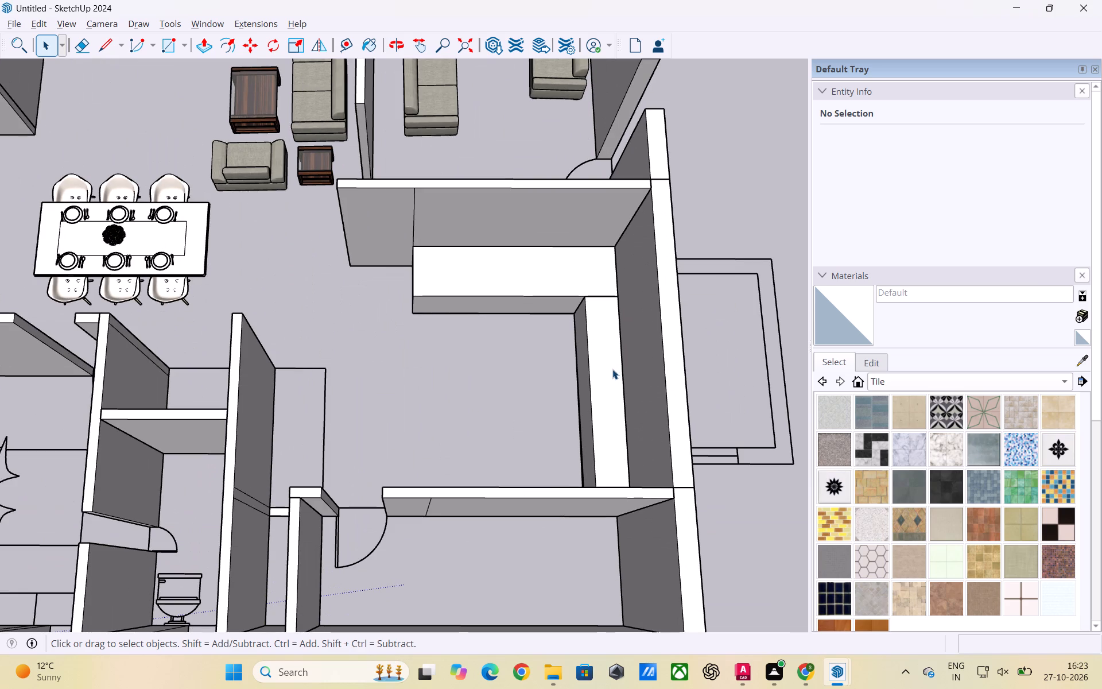
key(ctrl+v)
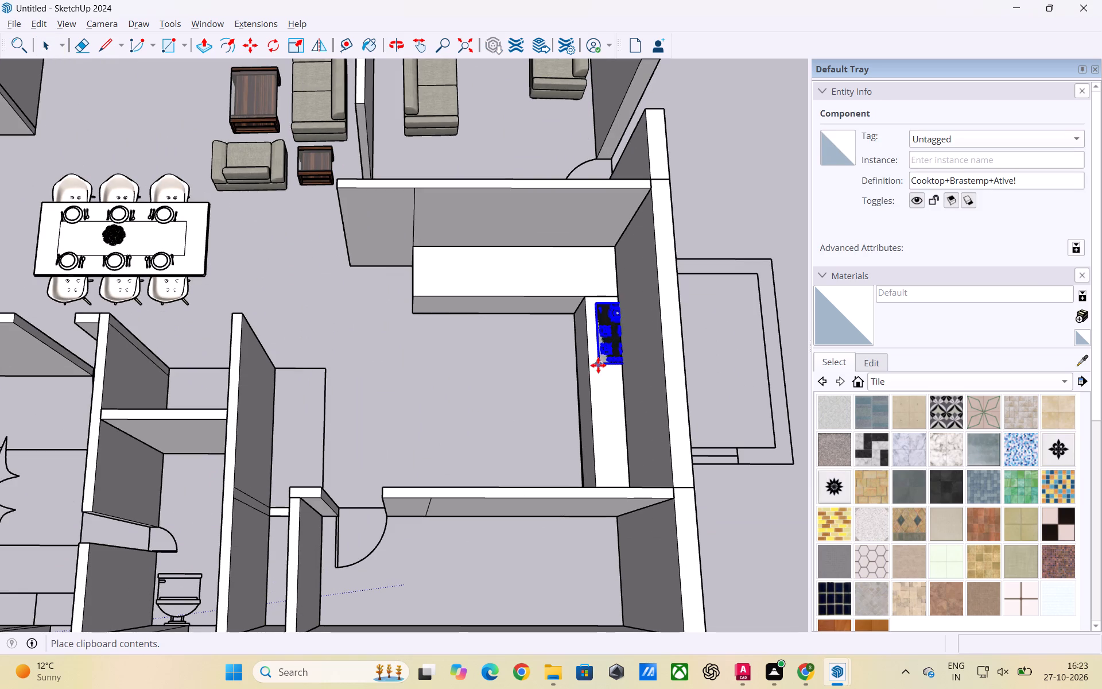
click(596, 371)
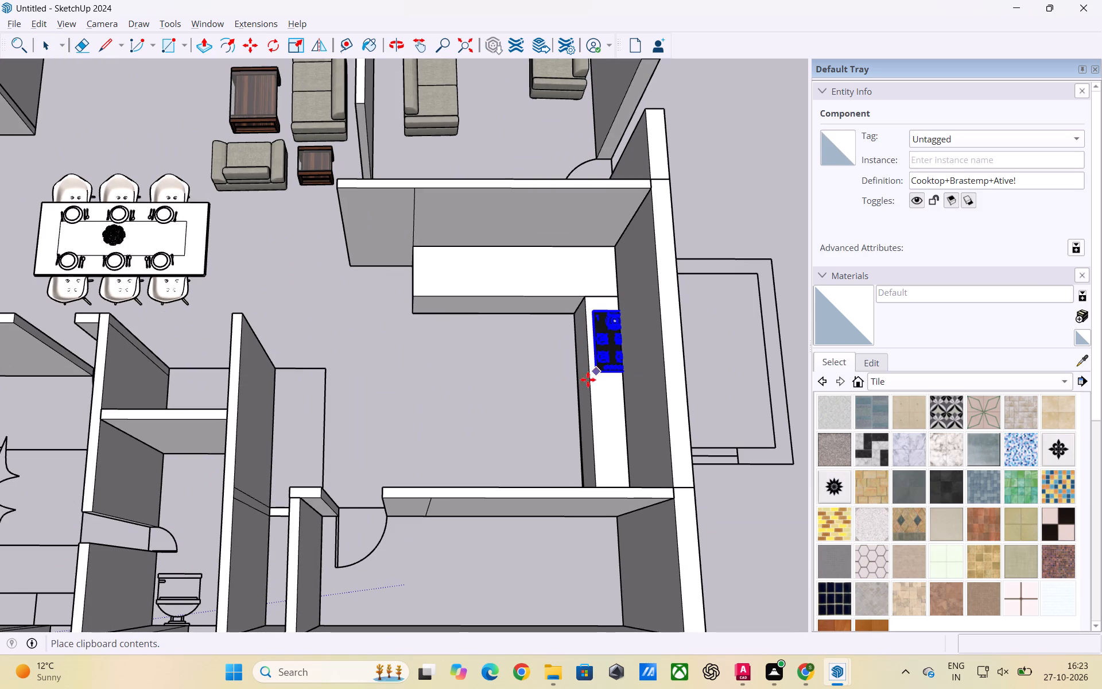
key(space)
Widen the side counter under the cooktop by pulling its front face slightly out into the kitchen with Push/Pull.
scroll(508, 405, up, 3)
middle_drag(422, 400, 498, 365)
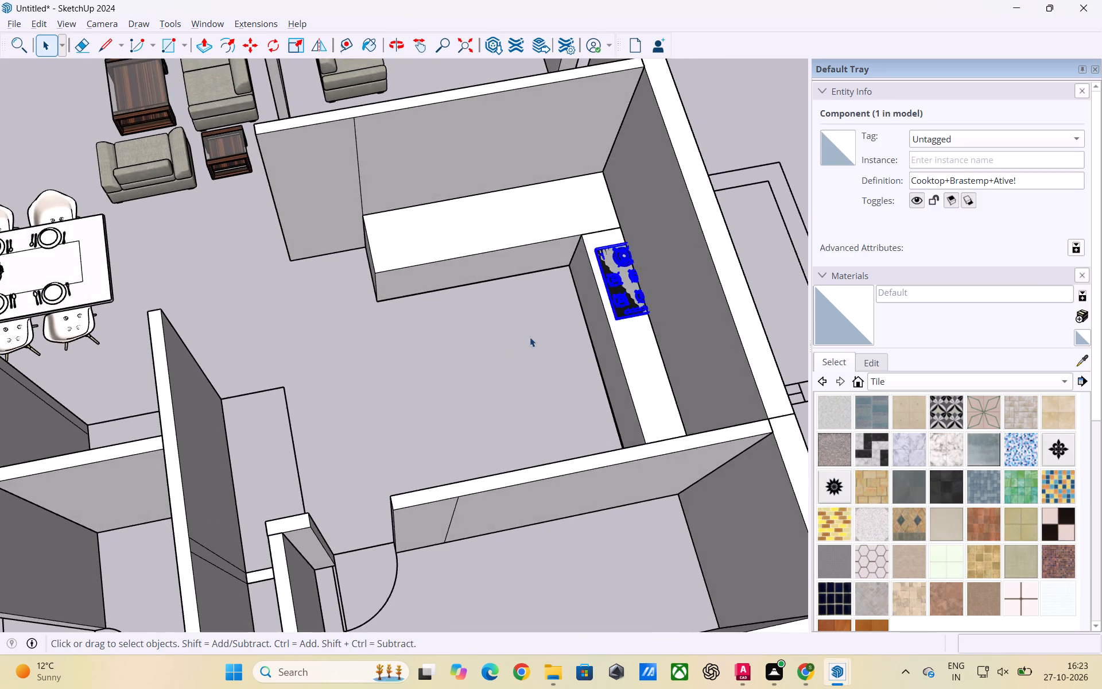
scroll(556, 349, up, 2)
click(604, 335)
double_click(608, 343)
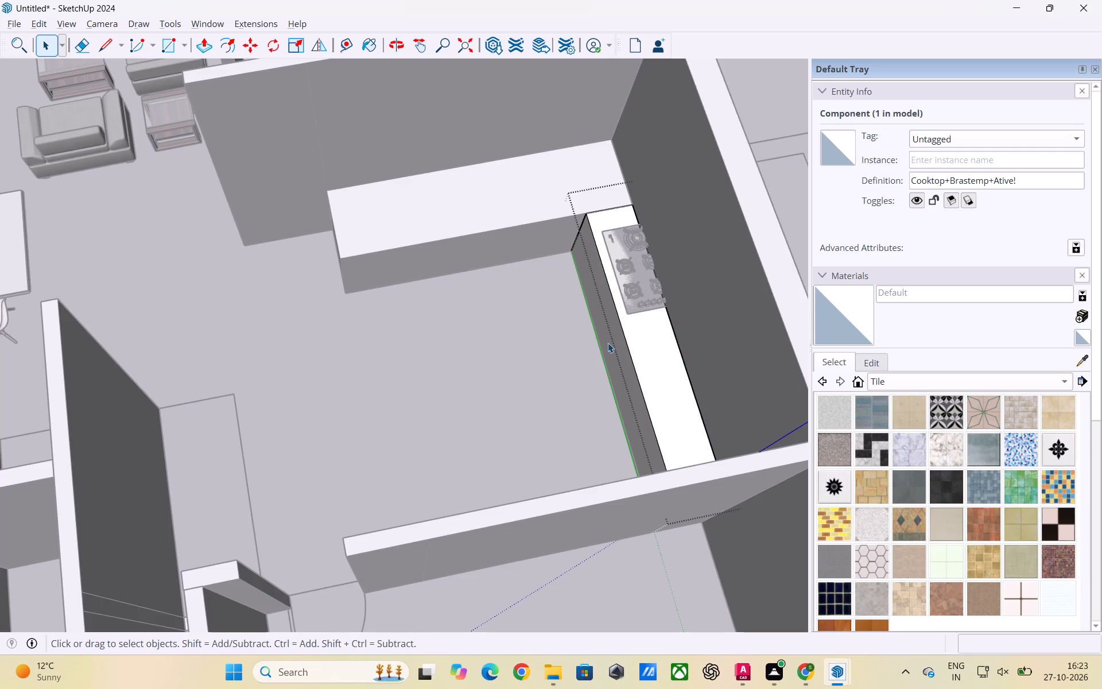
click(608, 347)
key(p)
click(608, 347)
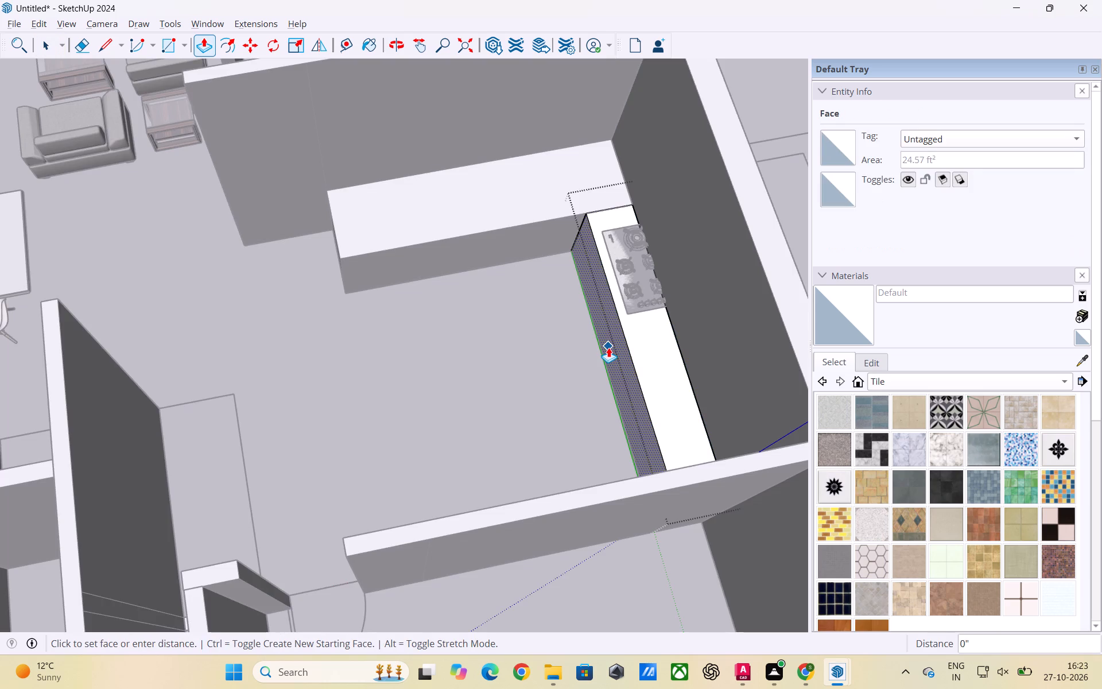
click(596, 350)
key(space)
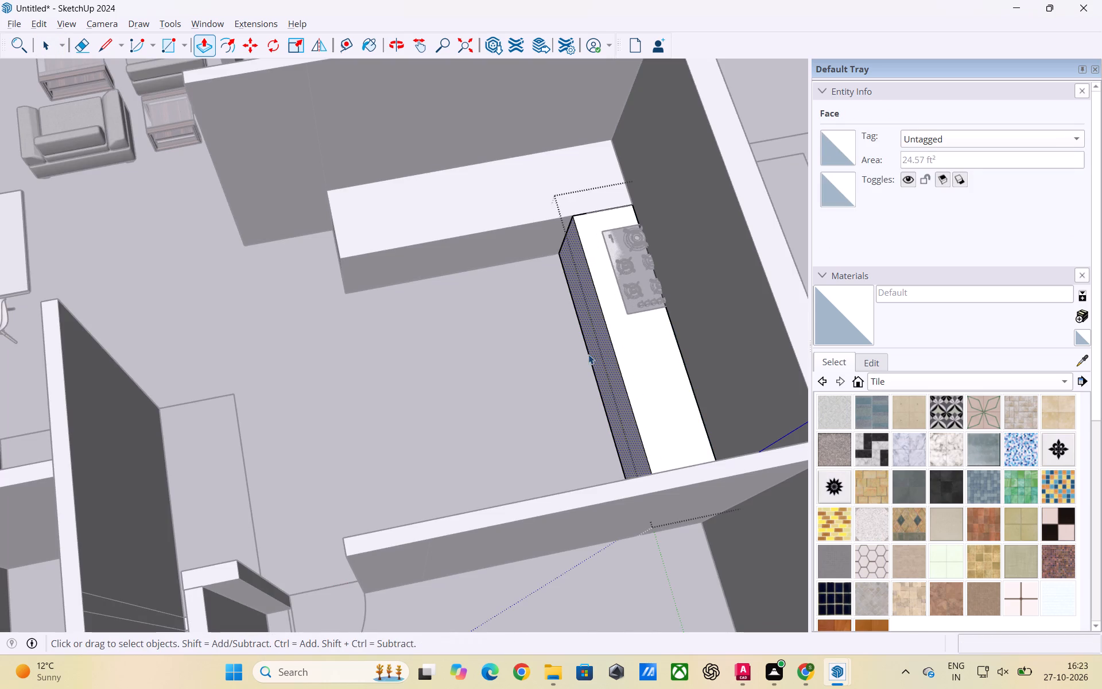
click(489, 369)
Move the cooktop away from the side wall toward the counter's front edge so it sits fully on the worktop.
scroll(494, 369, down, 6)
middle_drag(576, 367, 545, 371)
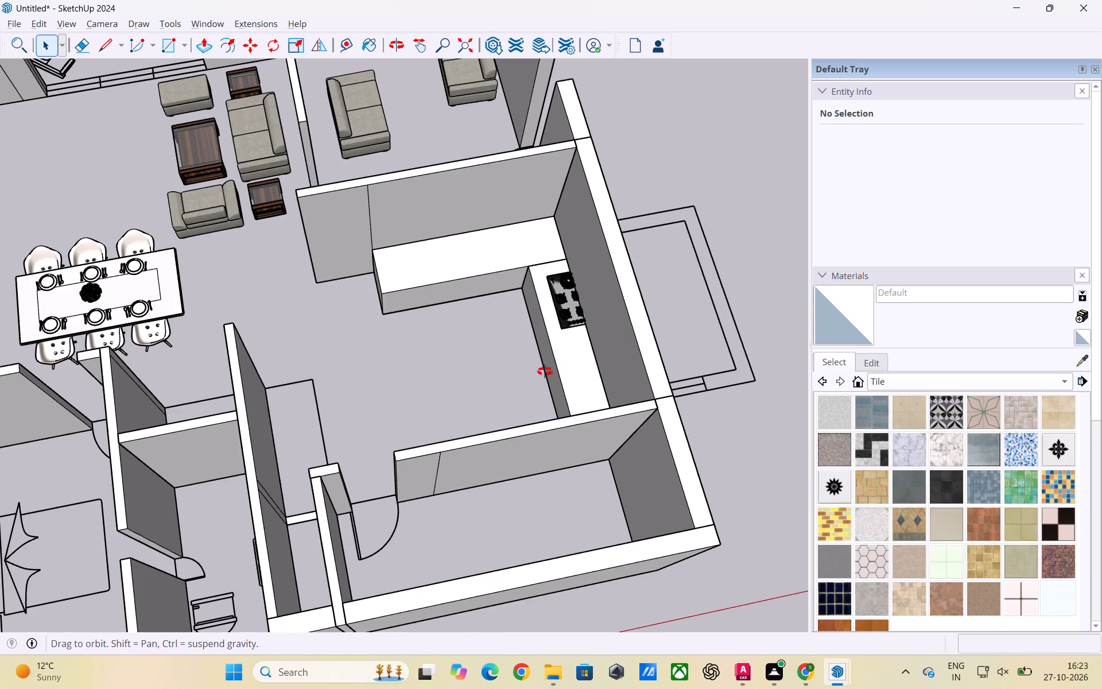
middle_drag(545, 371, 408, 355)
scroll(514, 380, up, 2)
middle_drag(480, 396, 565, 407)
scroll(561, 363, up, 2)
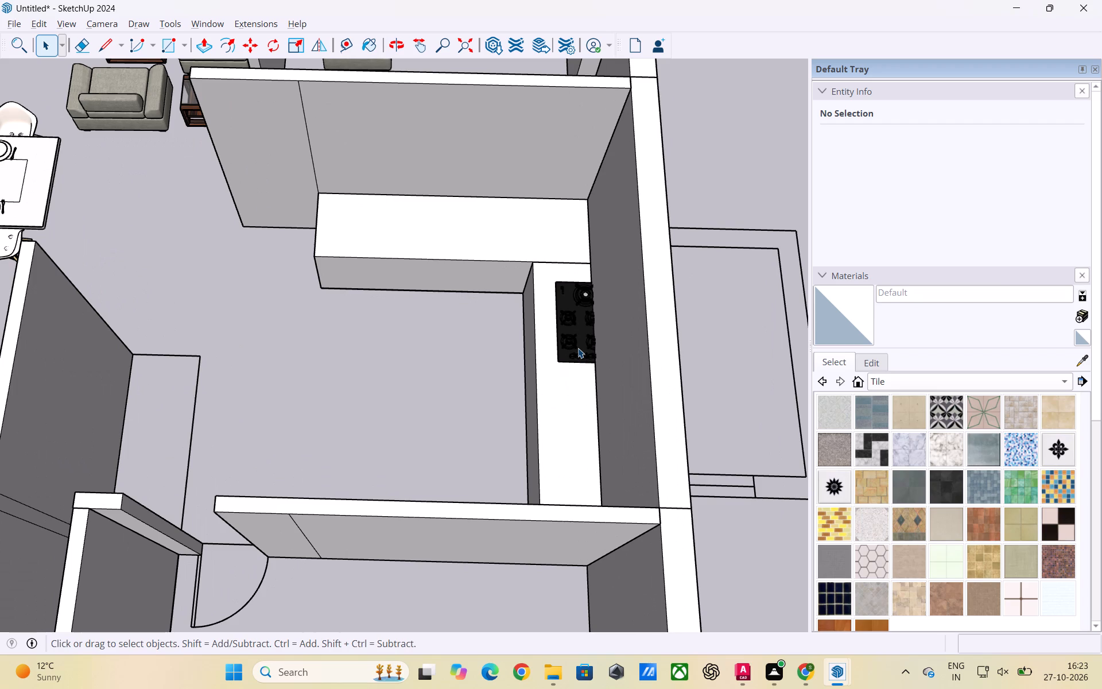
click(578, 348)
key(m)
click(579, 345)
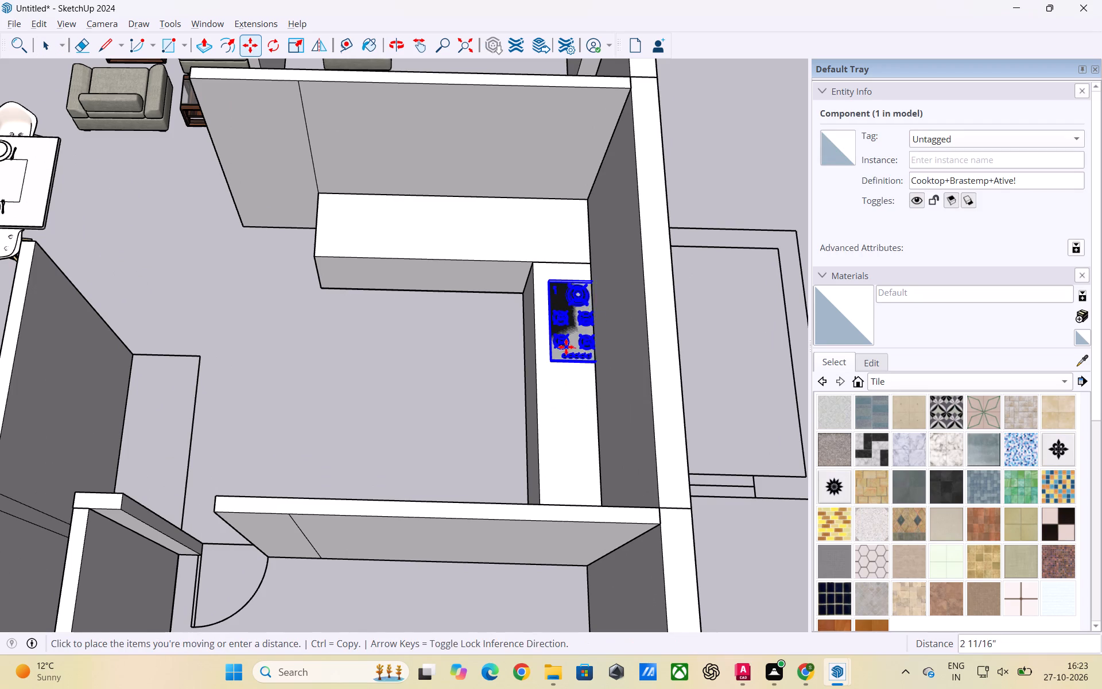
click(561, 348)
key(space)
click(439, 392)
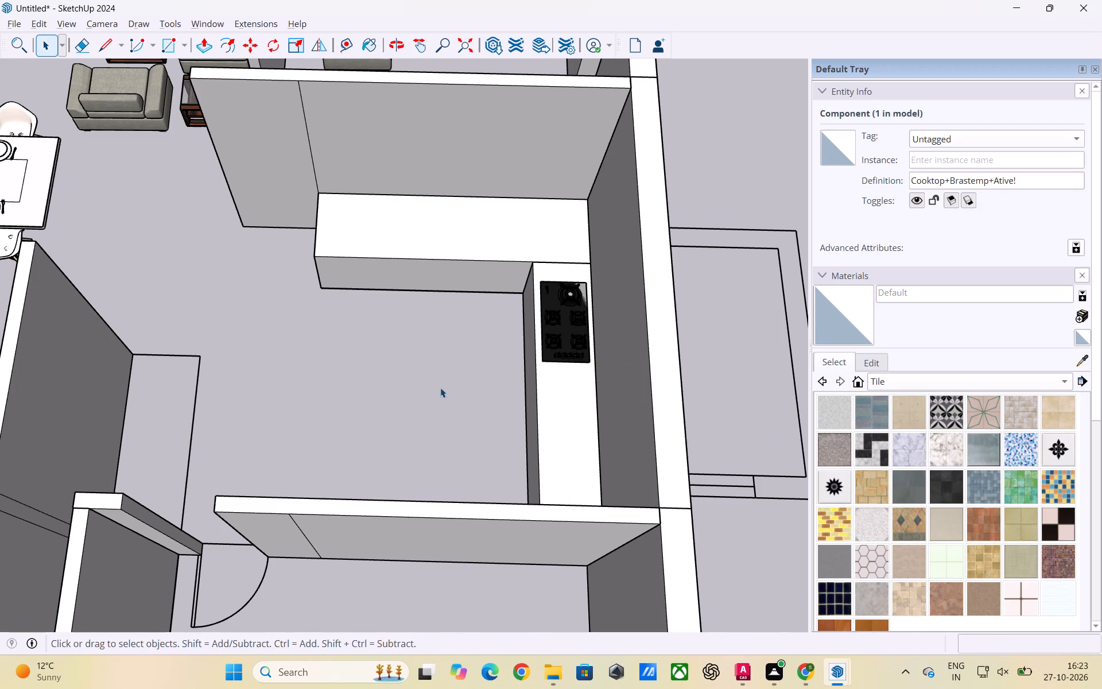
Open the side counter group and pull its front face about 2 5/8" further into the kitchen with Push/Pull.
scroll(439, 381, down, 2)
scroll(491, 381, down, 2)
middle_drag(485, 381, 507, 450)
scroll(534, 327, up, 5)
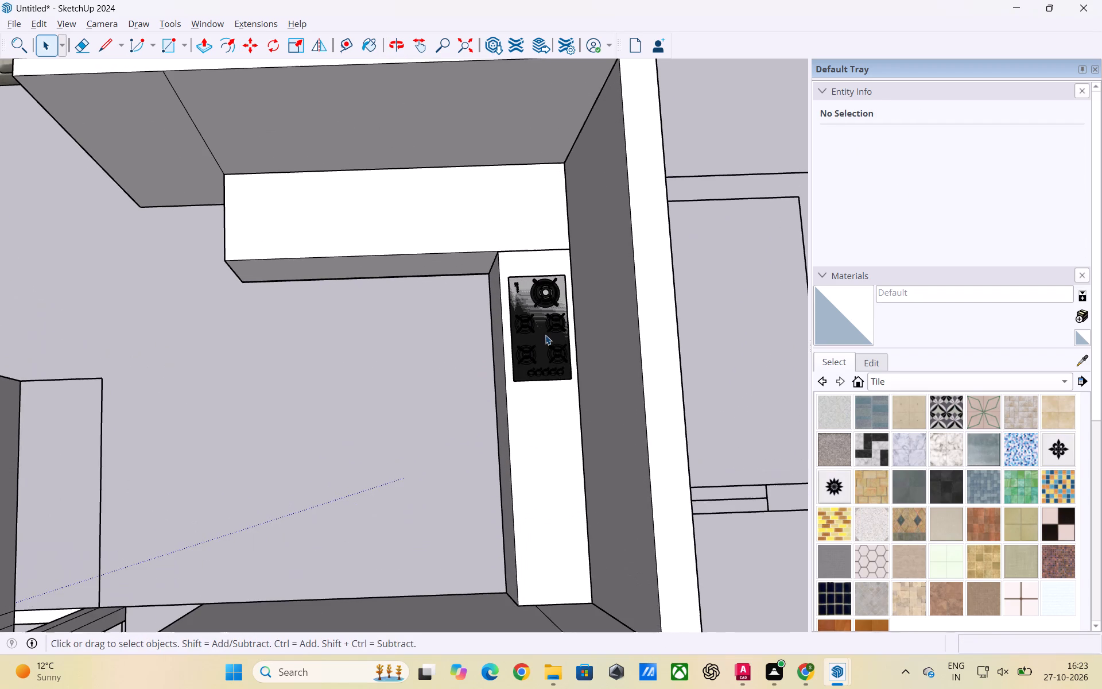
scroll(560, 336, down, 2)
middle_drag(530, 347, 605, 316)
scroll(552, 330, up, 3)
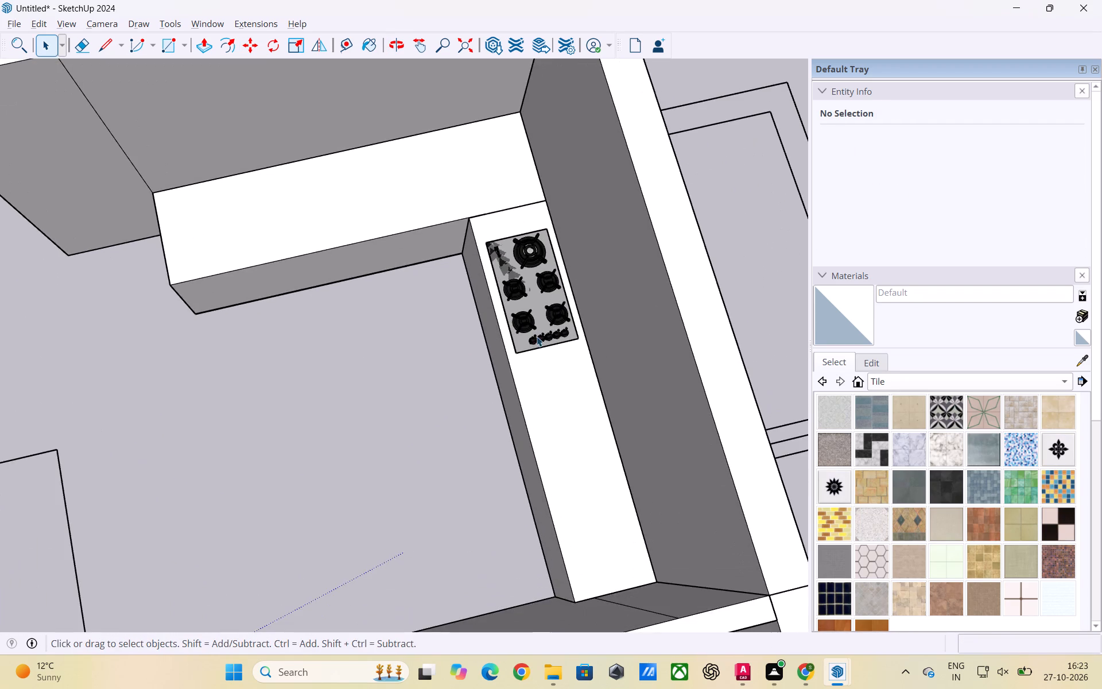
scroll(534, 339, up, 2)
middle_drag(515, 338, 558, 310)
scroll(536, 304, down, 5)
middle_drag(557, 327, 533, 357)
scroll(474, 370, up, 2)
middle_drag(476, 370, 569, 316)
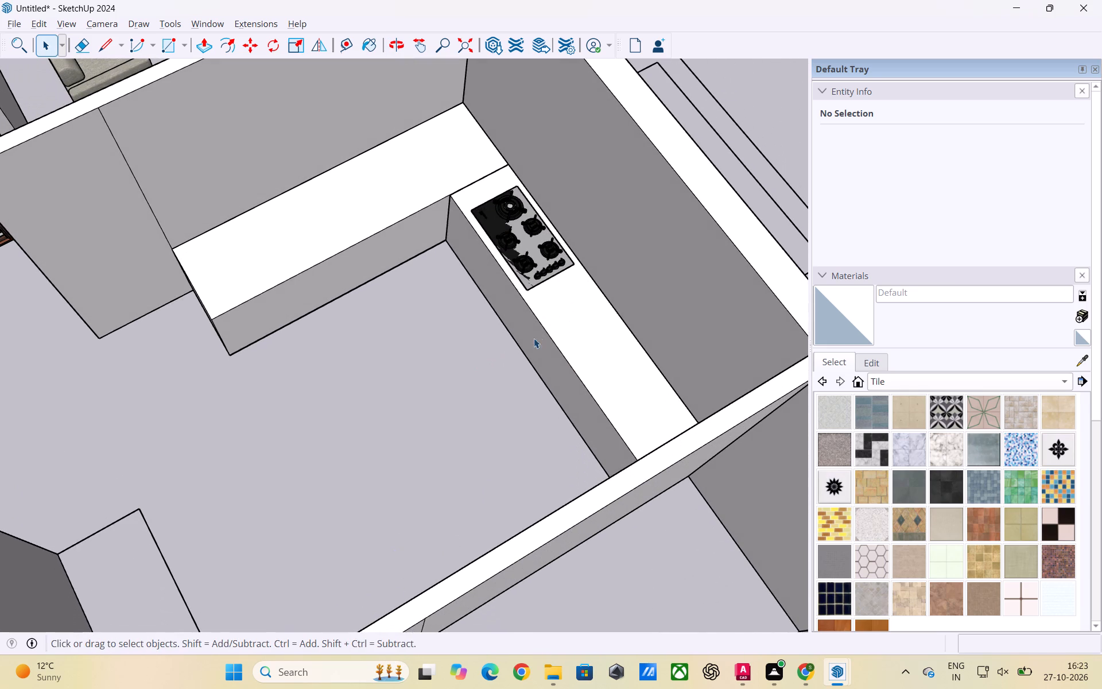
middle_drag(530, 353, 568, 297)
triple_click(538, 320)
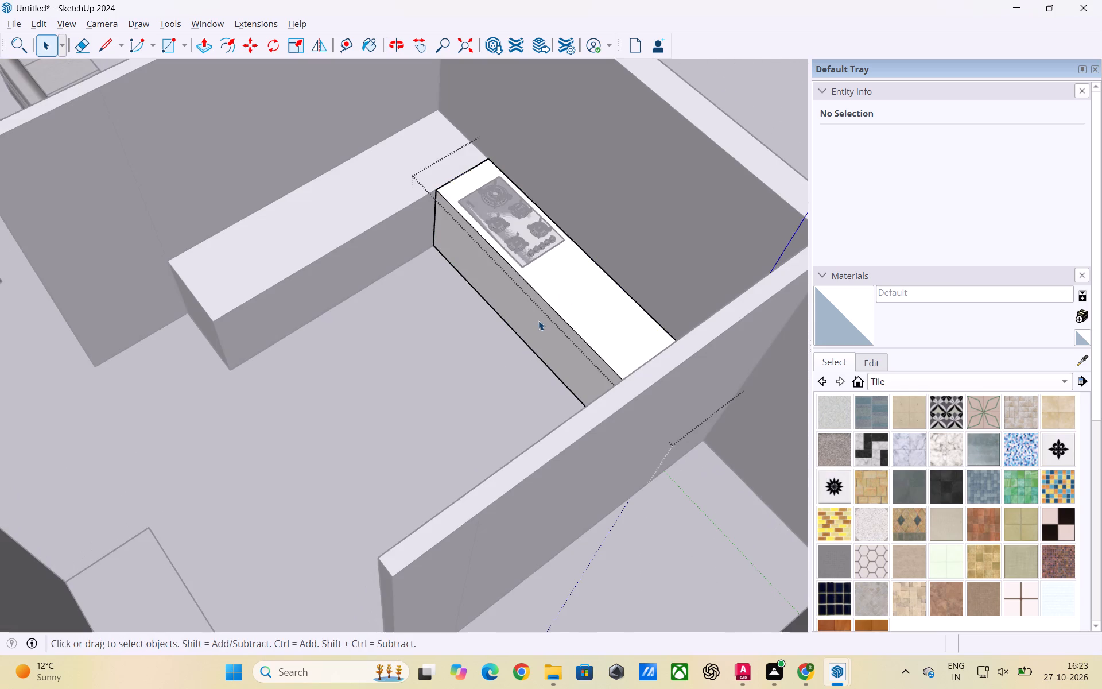
click(531, 325)
key(p)
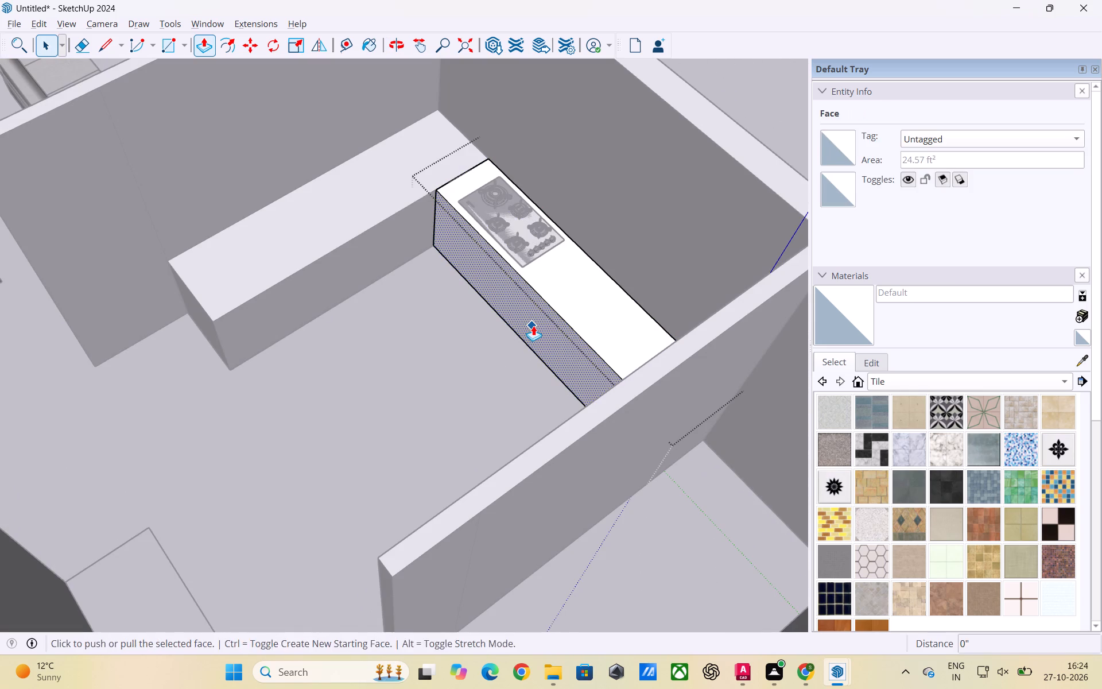
click(533, 326)
click(526, 329)
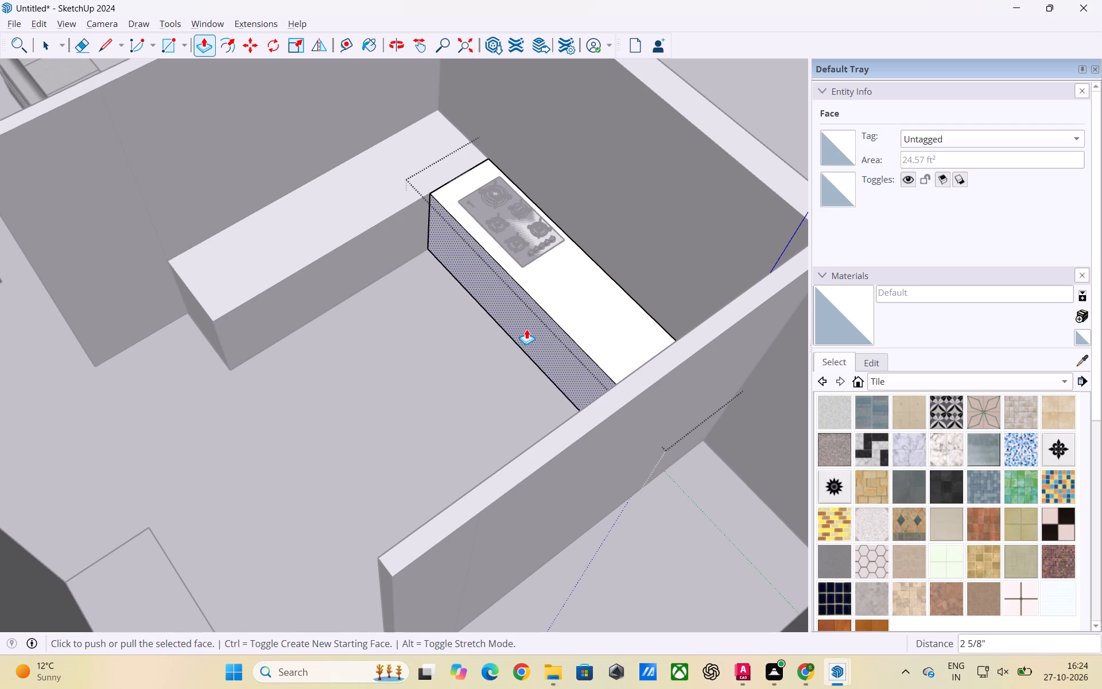
key(space)
click(438, 354)
Move the cooktop about 5 1/8" along the side counter, away from the inner corner of the L.
scroll(520, 349, down, 3)
middle_drag(580, 334, 400, 357)
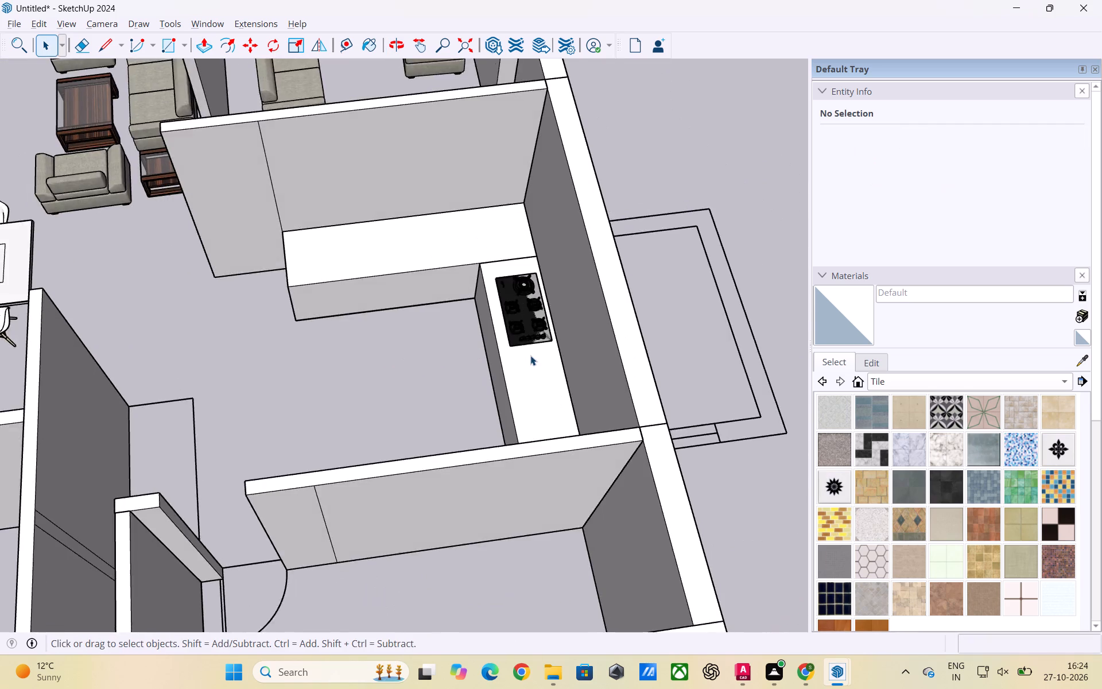
scroll(533, 357, up, 5)
middle_drag(614, 339, 555, 418)
scroll(534, 283, down, 6)
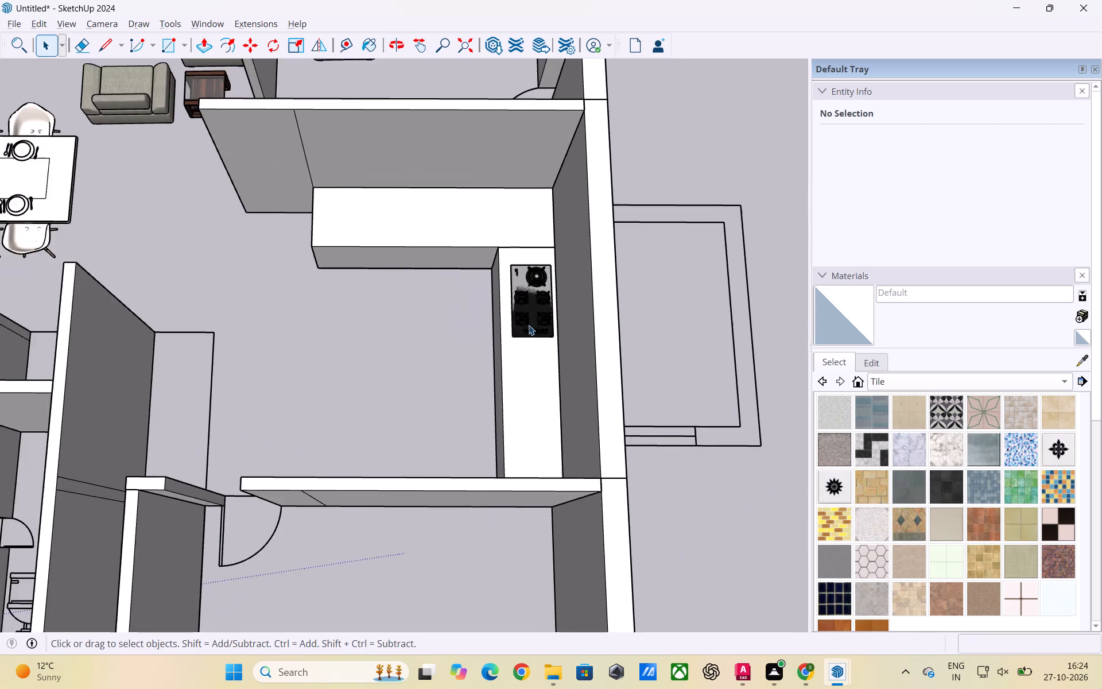
middle_drag(530, 325, 560, 377)
scroll(534, 323, up, 2)
middle_drag(552, 344, 510, 347)
scroll(511, 354, up, 2)
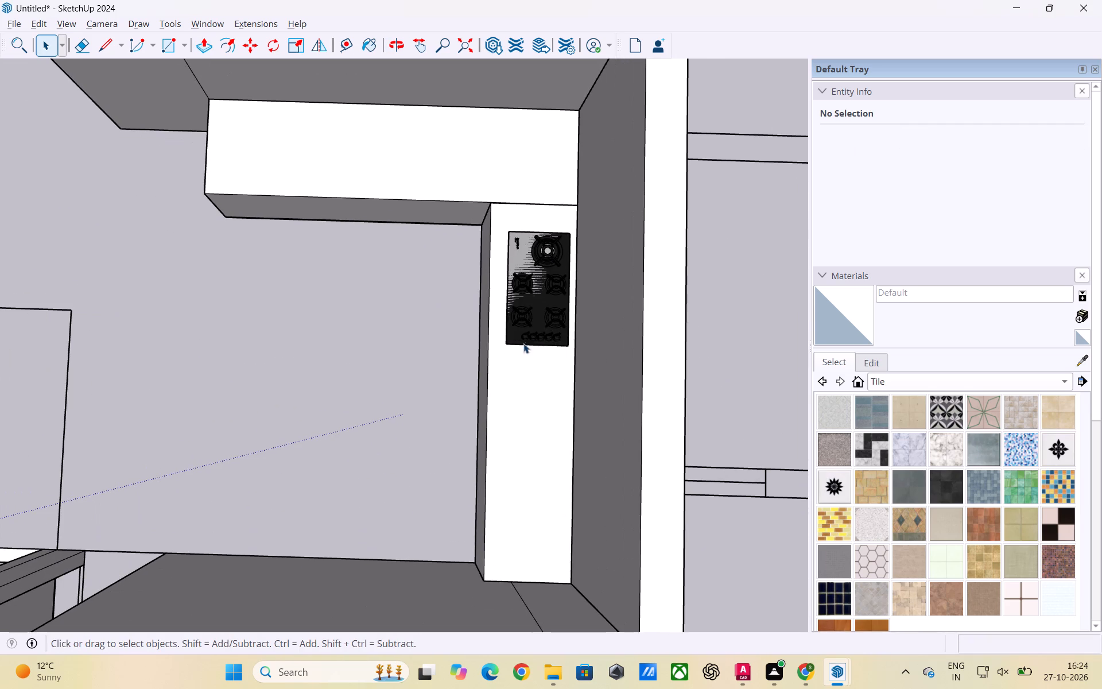
click(546, 323)
key(m)
click(536, 320)
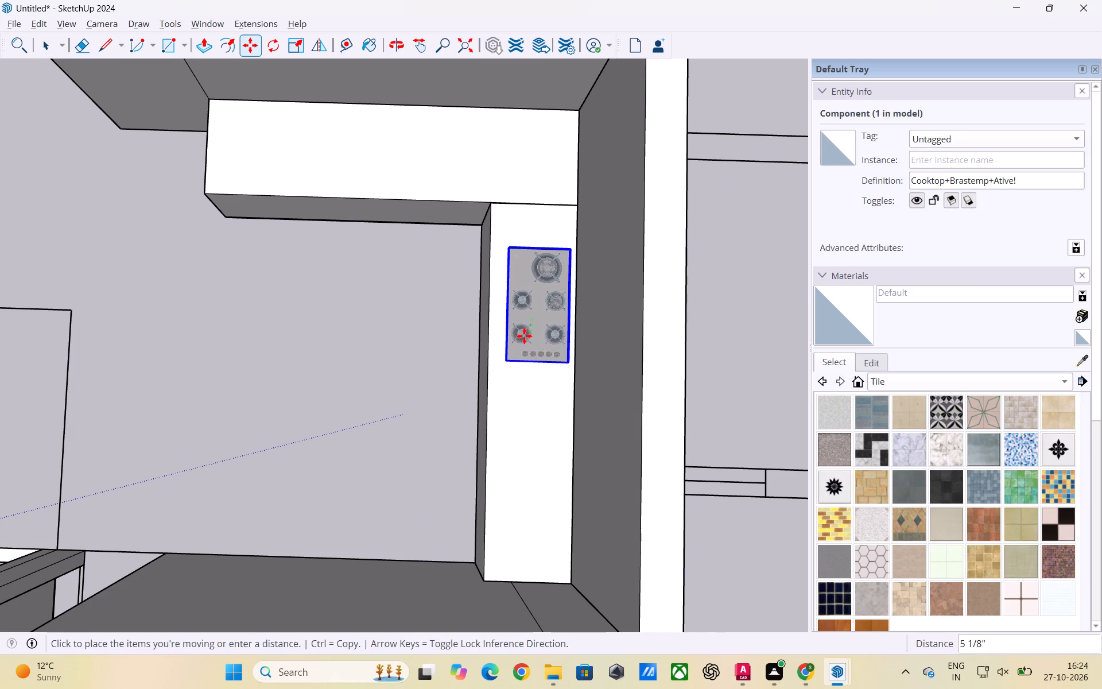
click(523, 336)
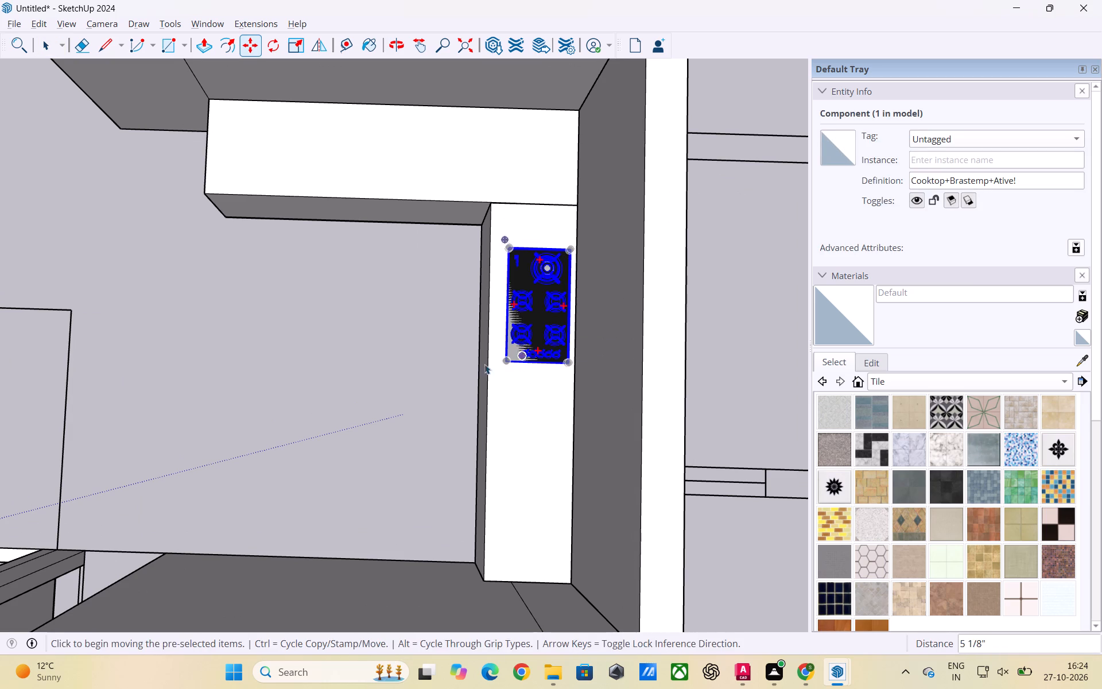
key(space)
click(455, 357)
Move the cooktop about 6 1/2" diagonally, toward the side counter's front edge and further from the inner corner.
scroll(459, 355, down, 3)
middle_drag(462, 360, 571, 257)
scroll(571, 255, up, 1)
scroll(523, 296, up, 2)
scroll(582, 300, down, 7)
middle_drag(597, 346, 491, 384)
scroll(490, 377, up, 2)
scroll(518, 374, down, 4)
middle_drag(536, 368, 545, 409)
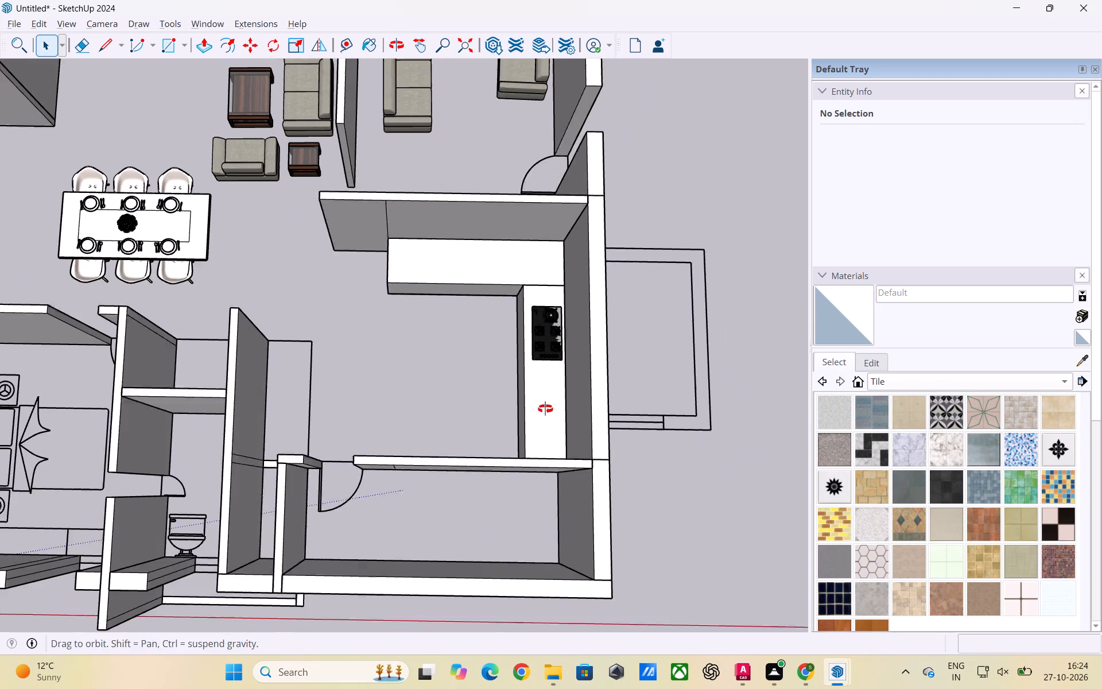
middle_drag(545, 409, 546, 421)
scroll(546, 334, up, 6)
middle_drag(526, 343, 537, 343)
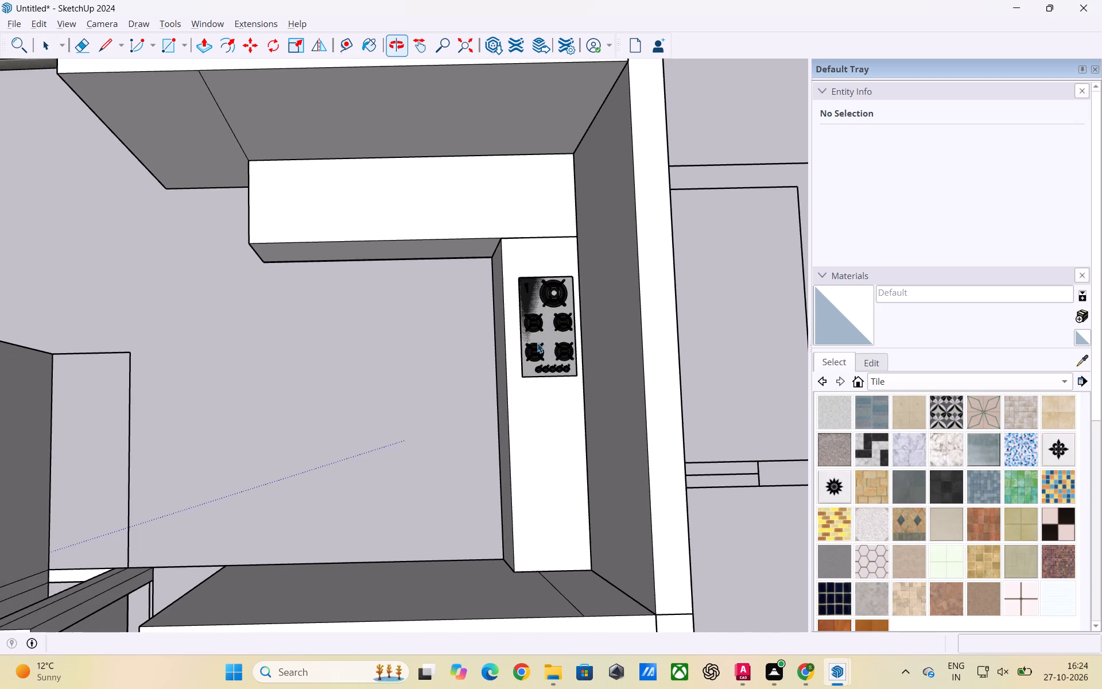
scroll(556, 342, up, 2)
middle_drag(577, 369, 562, 375)
scroll(529, 390, up, 2)
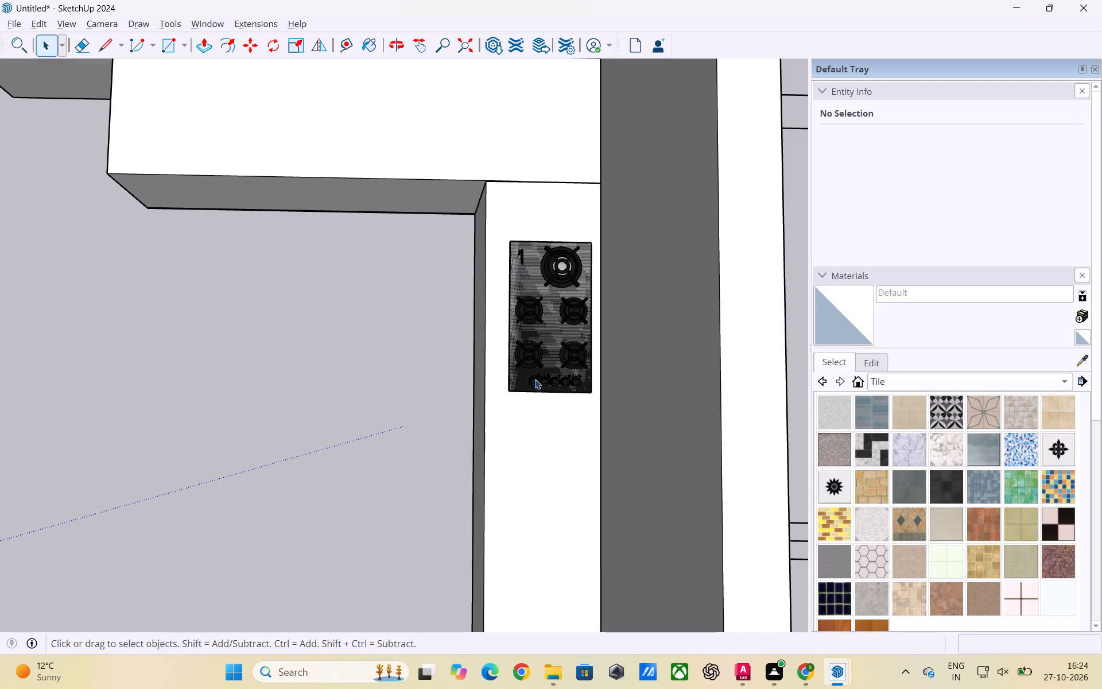
click(541, 352)
key(m)
click(550, 335)
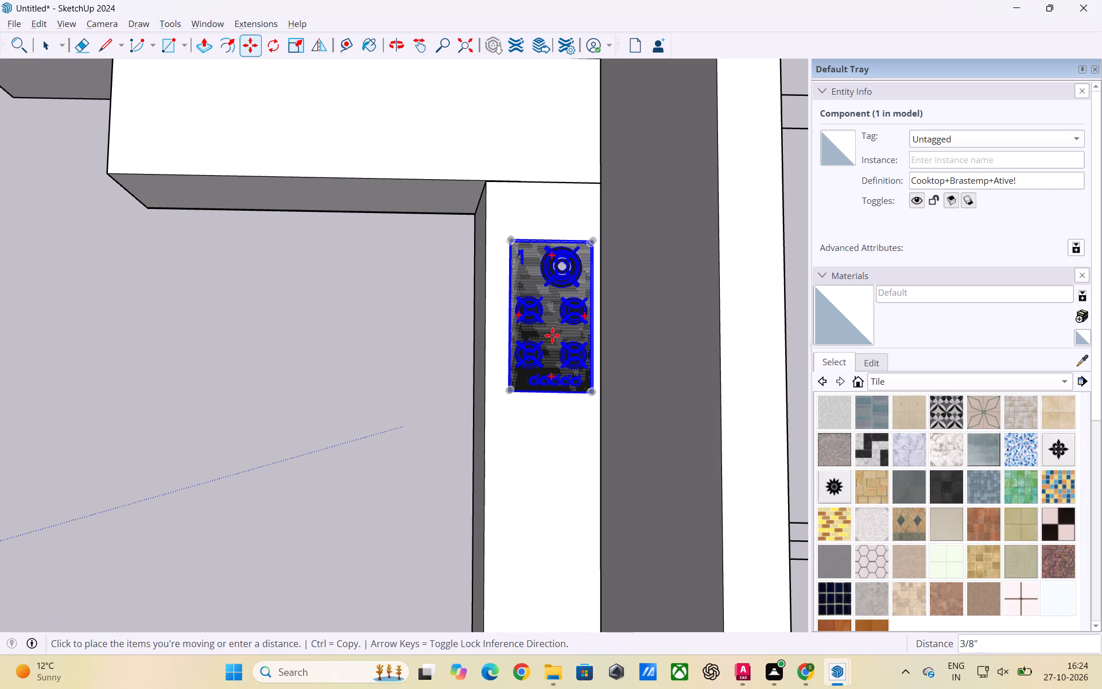
scroll(543, 348, down, 3)
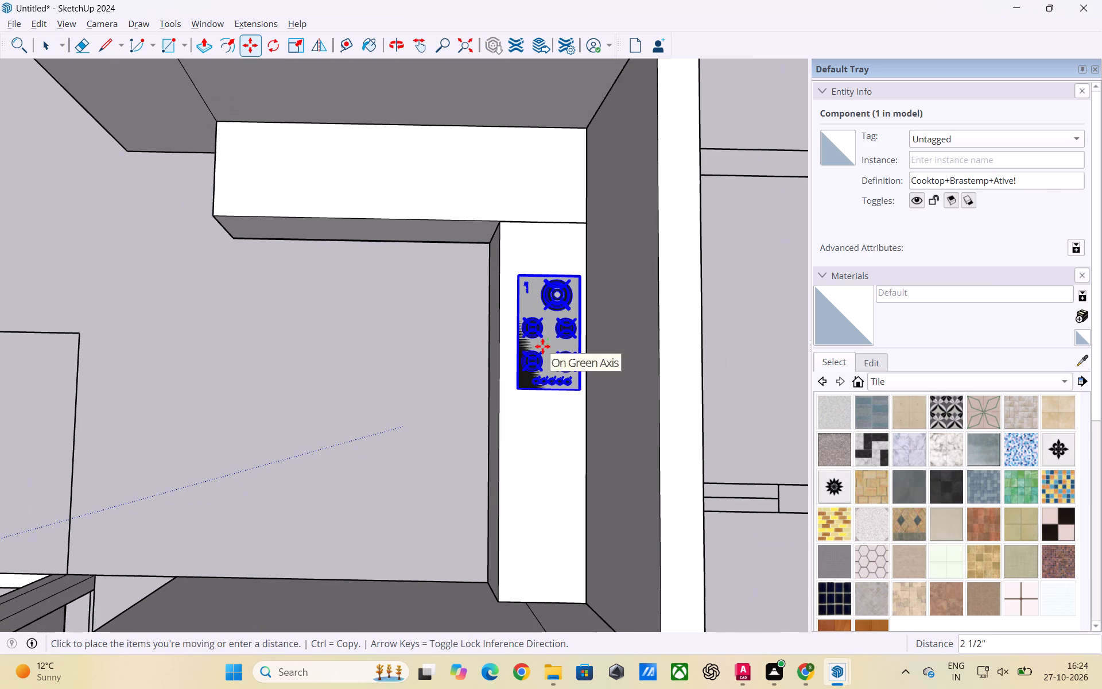
click(538, 358)
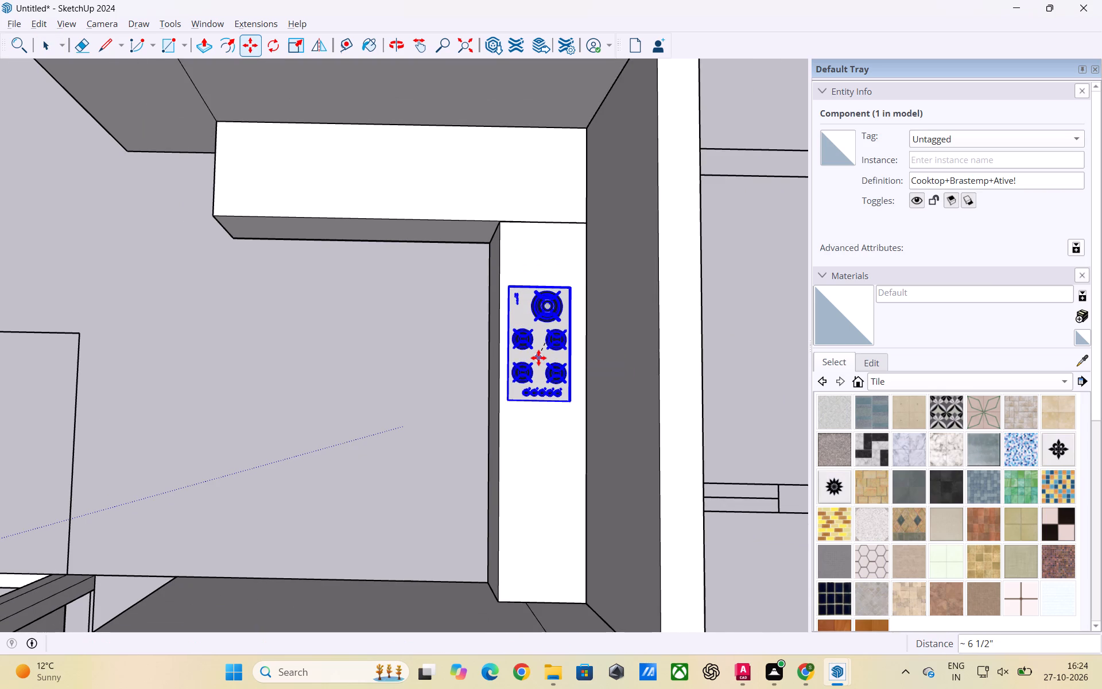
key(space)
click(433, 366)
Examine the cooktop's placement on the side counter and the surrounding kitchen from several angles and distances.
scroll(476, 369, down, 3)
scroll(483, 402, up, 2)
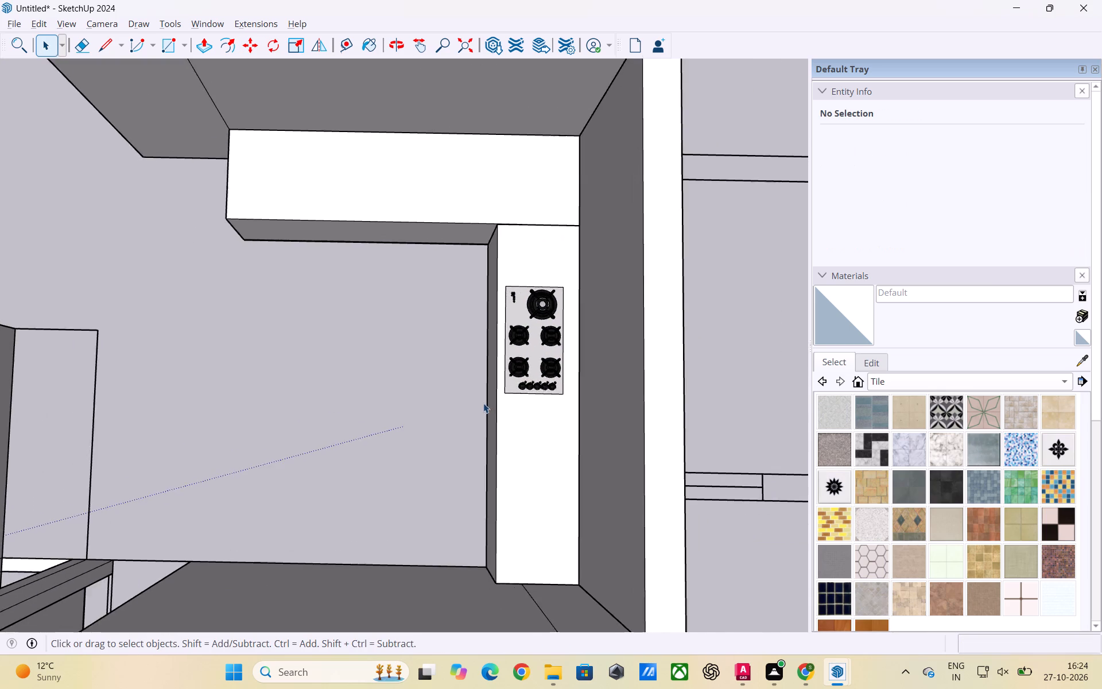
scroll(510, 394, down, 6)
scroll(530, 340, up, 6)
middle_drag(494, 400, 540, 351)
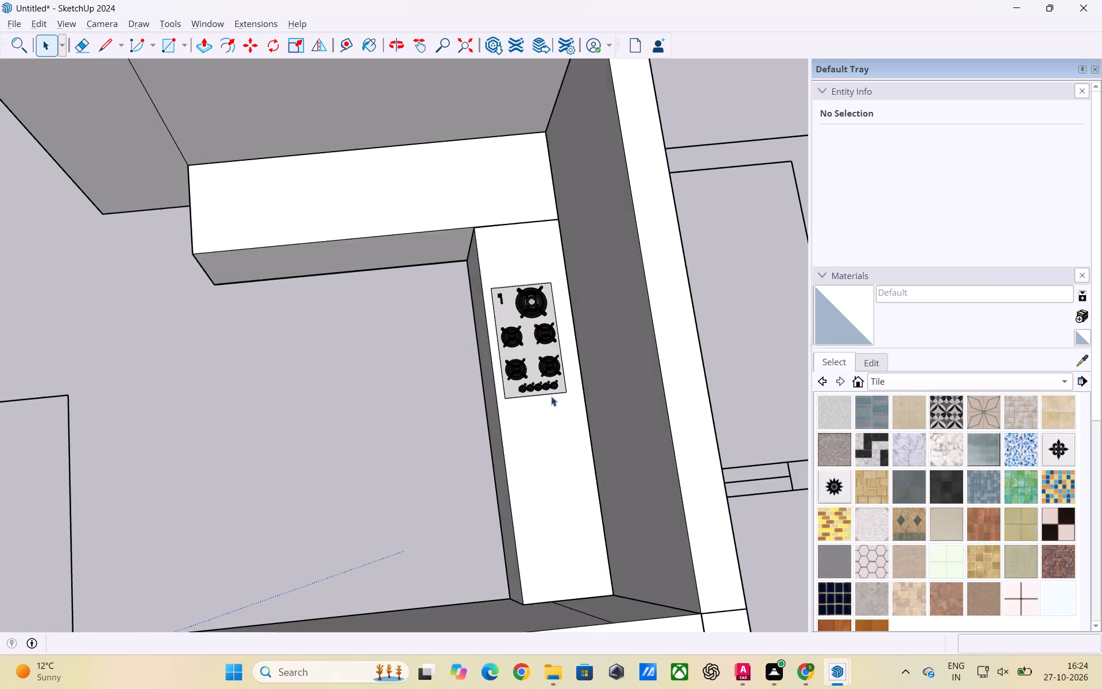
scroll(556, 429, down, 5)
middle_drag(564, 431, 495, 444)
scroll(486, 445, up, 1)
middle_drag(458, 446, 482, 450)
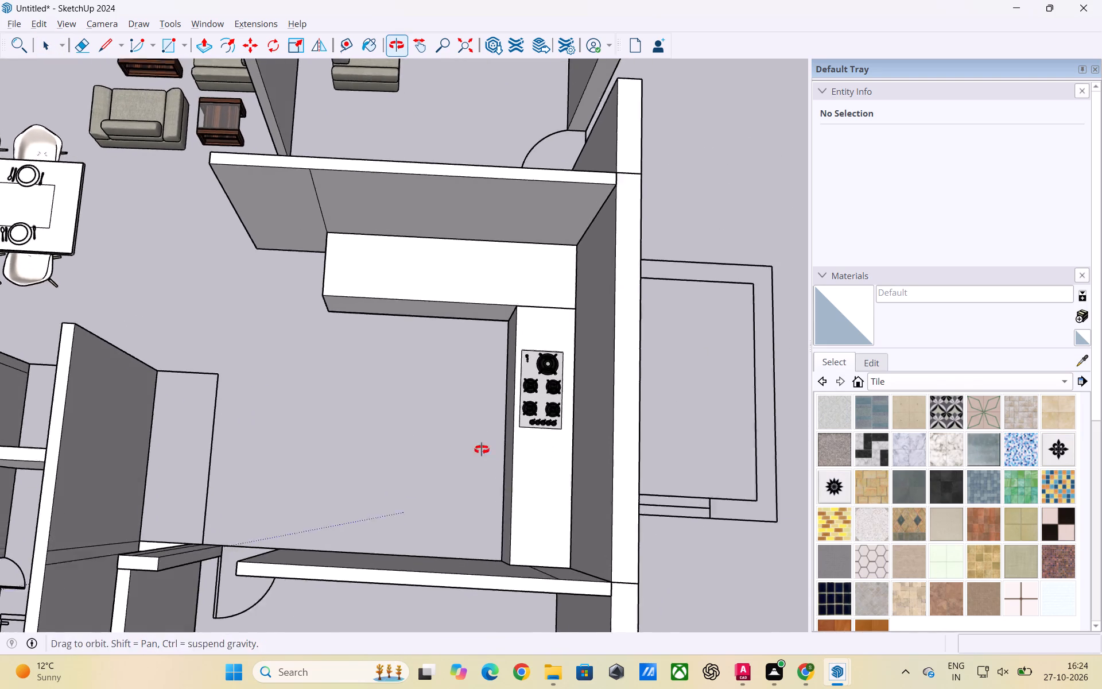
middle_drag(482, 450, 497, 450)
scroll(500, 426, down, 5)
middle_drag(503, 439, 493, 441)
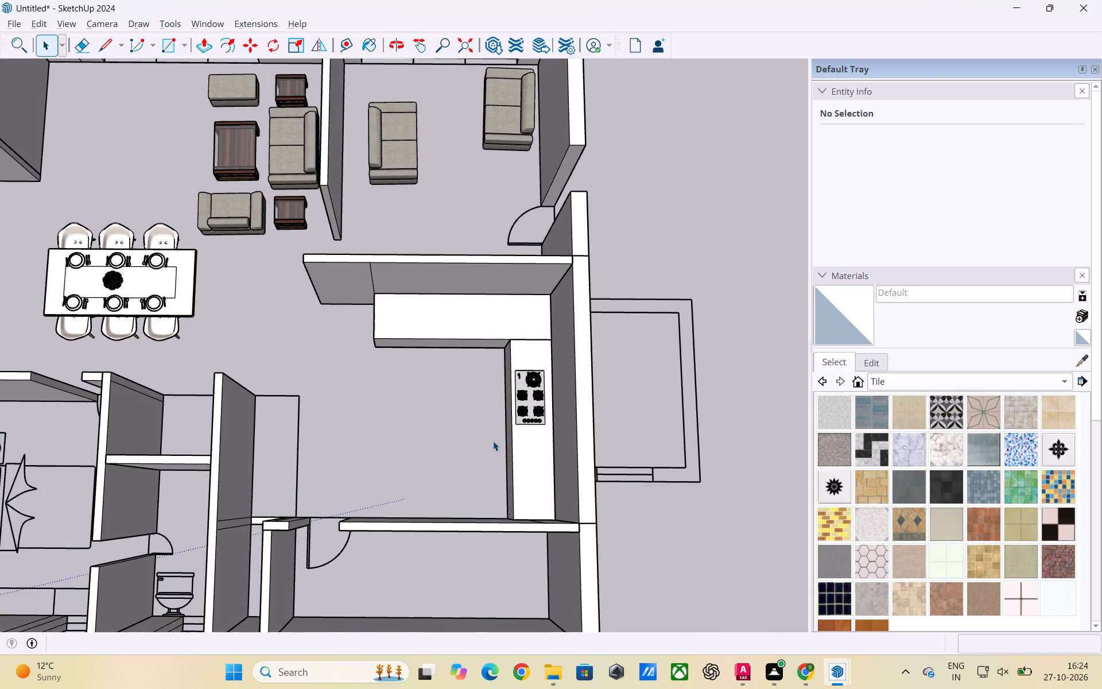
Switch to the 1601 SFT model and copy the double-bowl sink component from its kitchen counter.
key(alt+Tab)
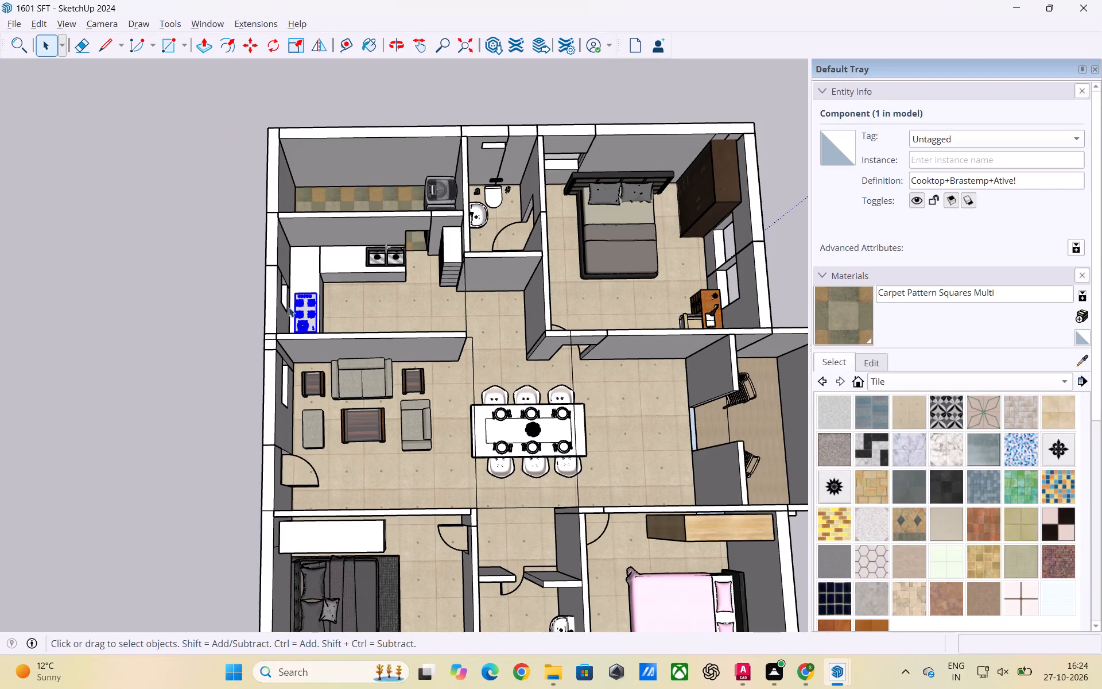
click(164, 304)
scroll(366, 265, up, 7)
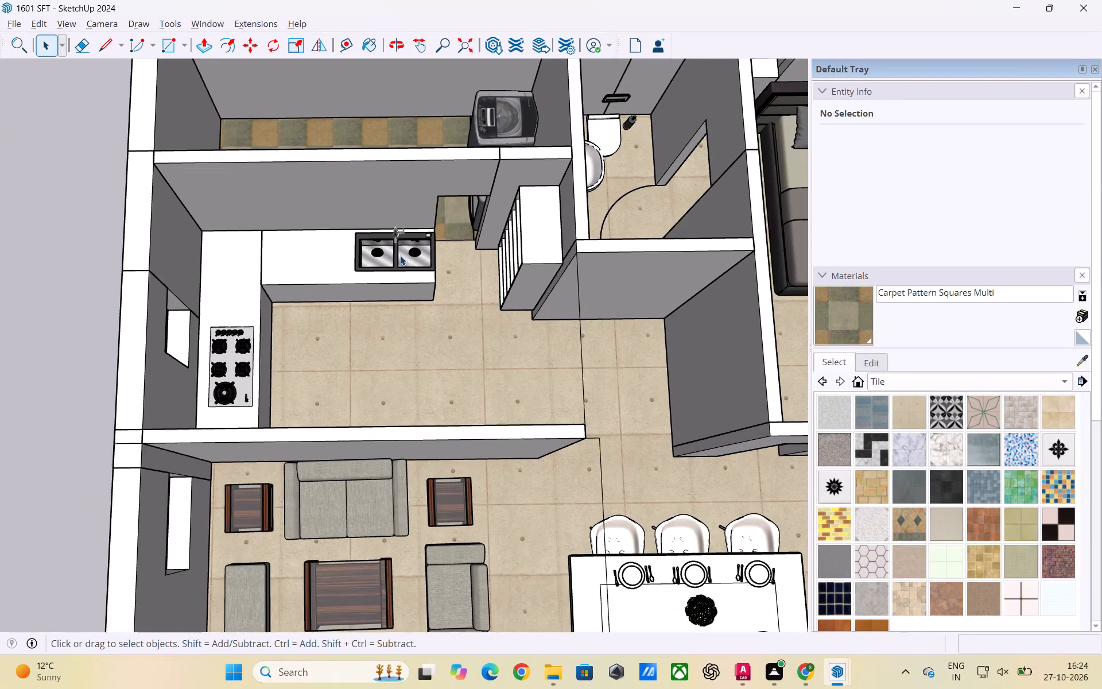
scroll(401, 256, up, 2)
click(403, 260)
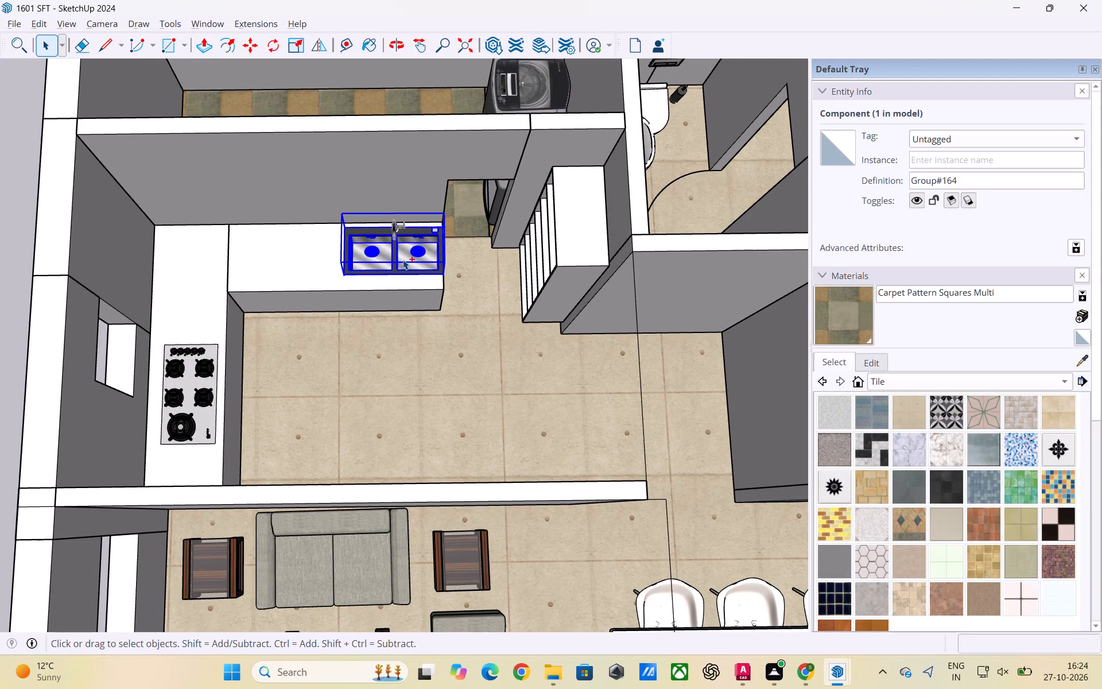
key(ctrl+c)
Return to the Untitled model and paste the sink onto the kitchen's back counter, near its open end.
key(alt+Tab)
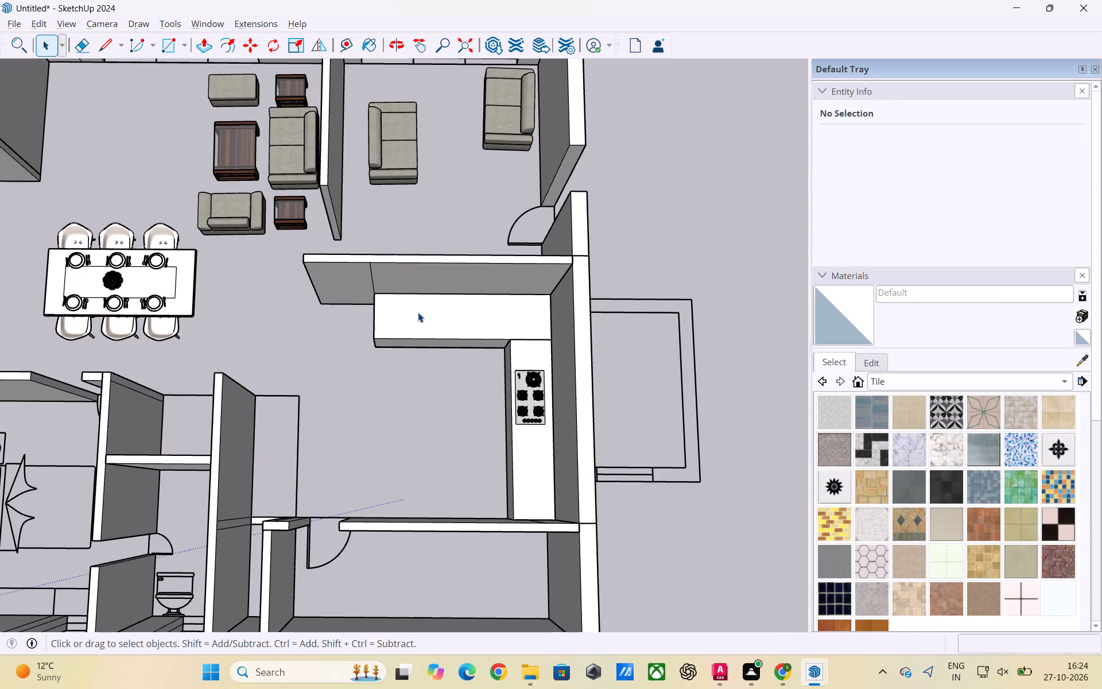
key(ctrl+v)
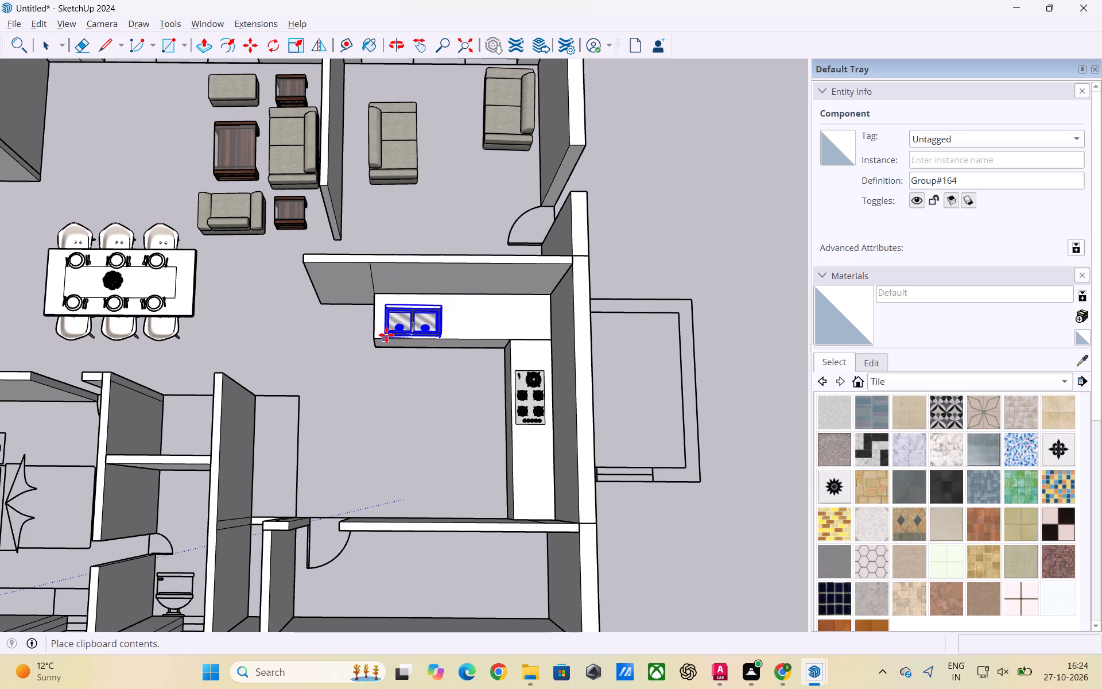
scroll(386, 335, up, 4)
click(385, 330)
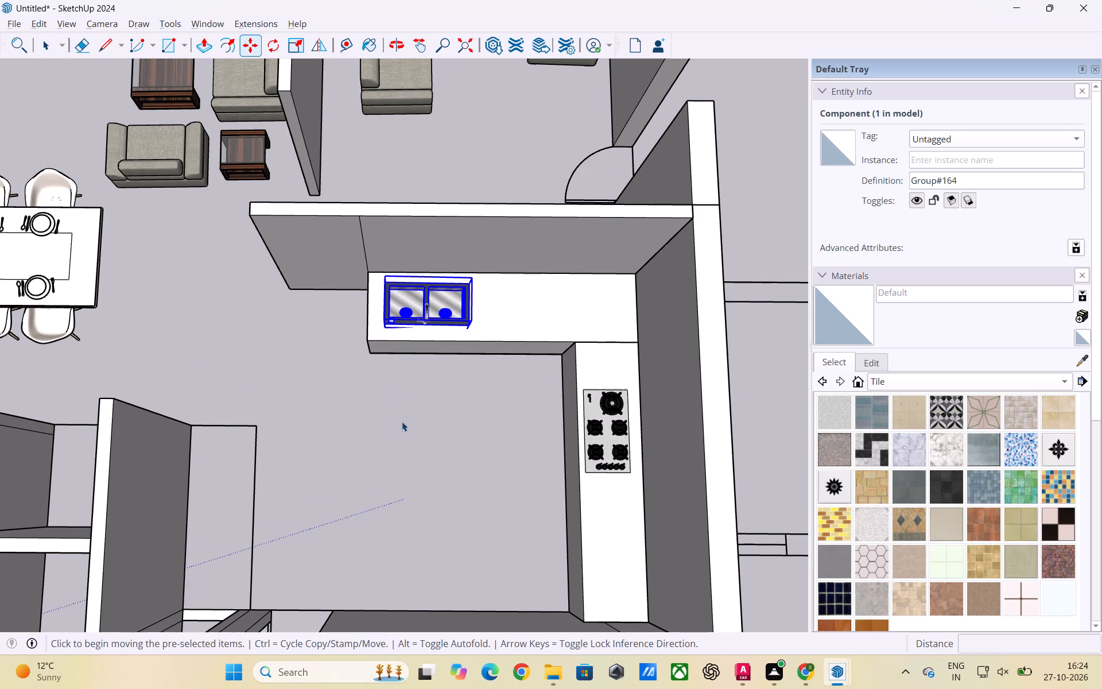
key(space)
click(397, 425)
Rotate the pasted sink 180° horizontally about a point near the back counter's front corner at its open end.
scroll(385, 389, down, 1)
middle_drag(383, 387, 480, 298)
scroll(421, 318, up, 3)
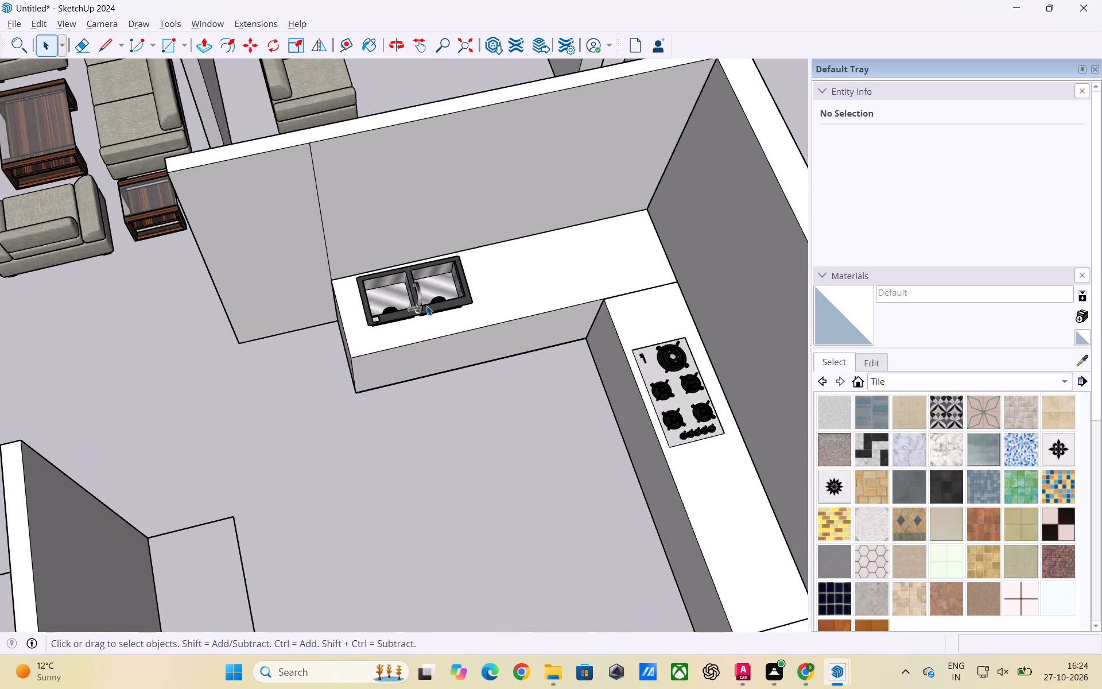
click(426, 305)
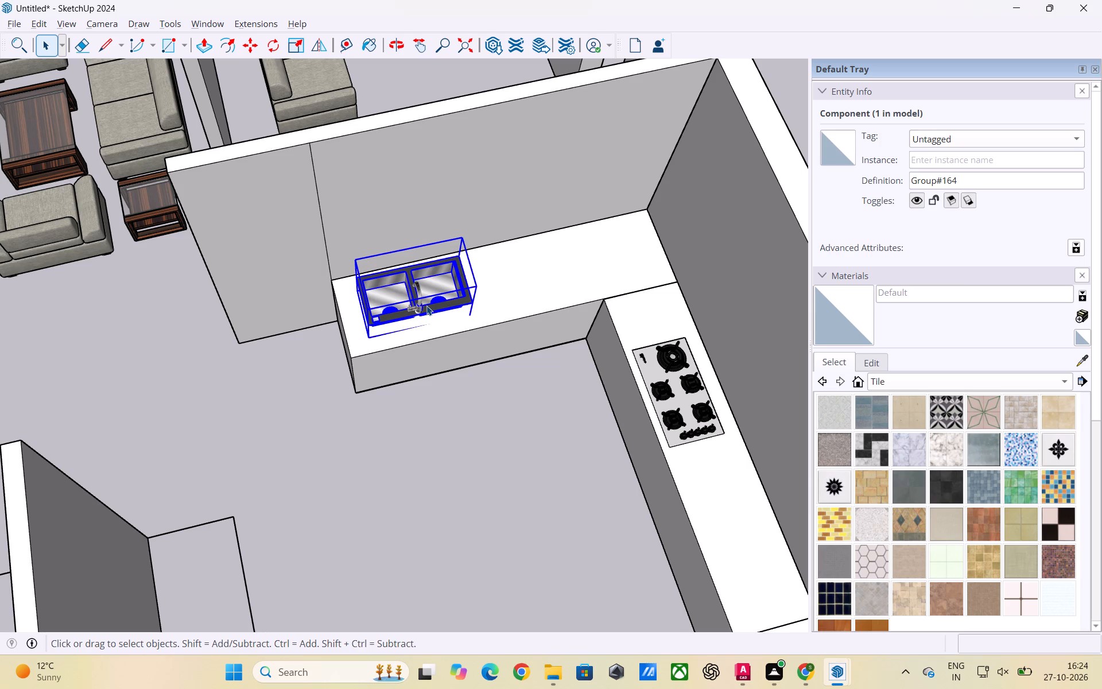
key(q)
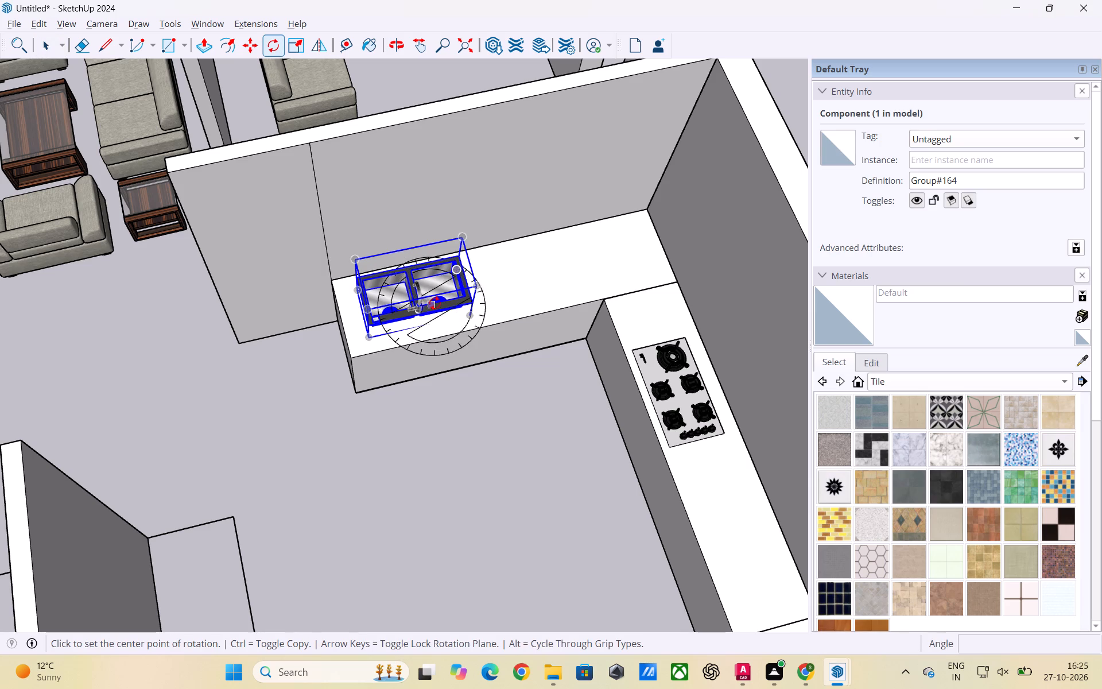
scroll(435, 299, up, 7)
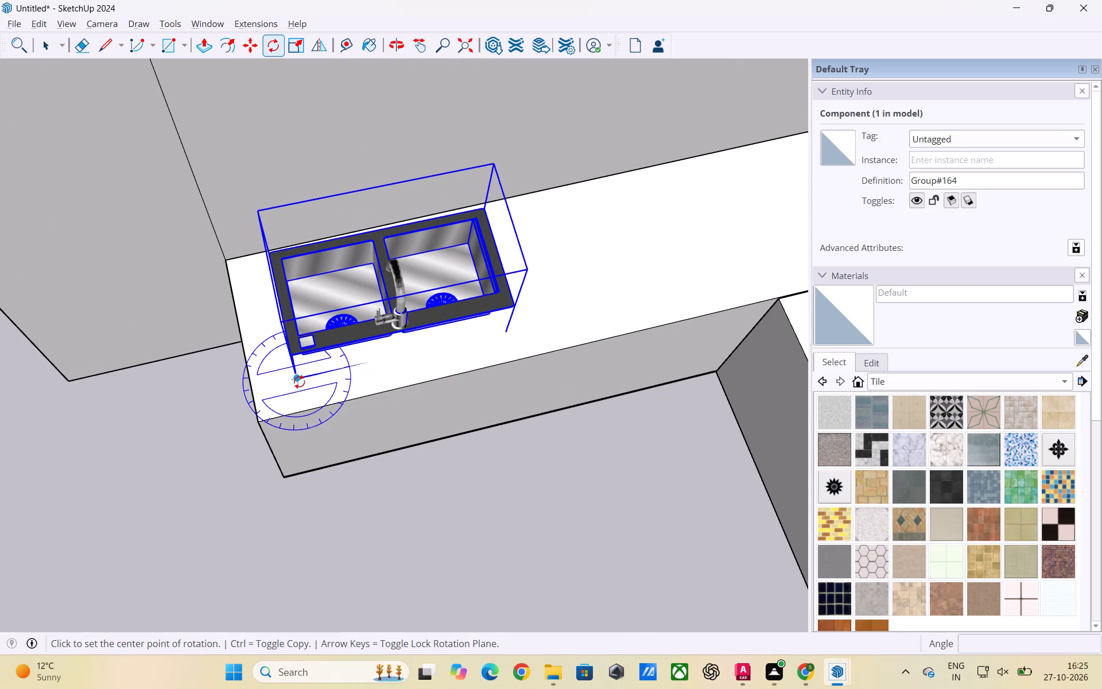
click(295, 380)
click(505, 333)
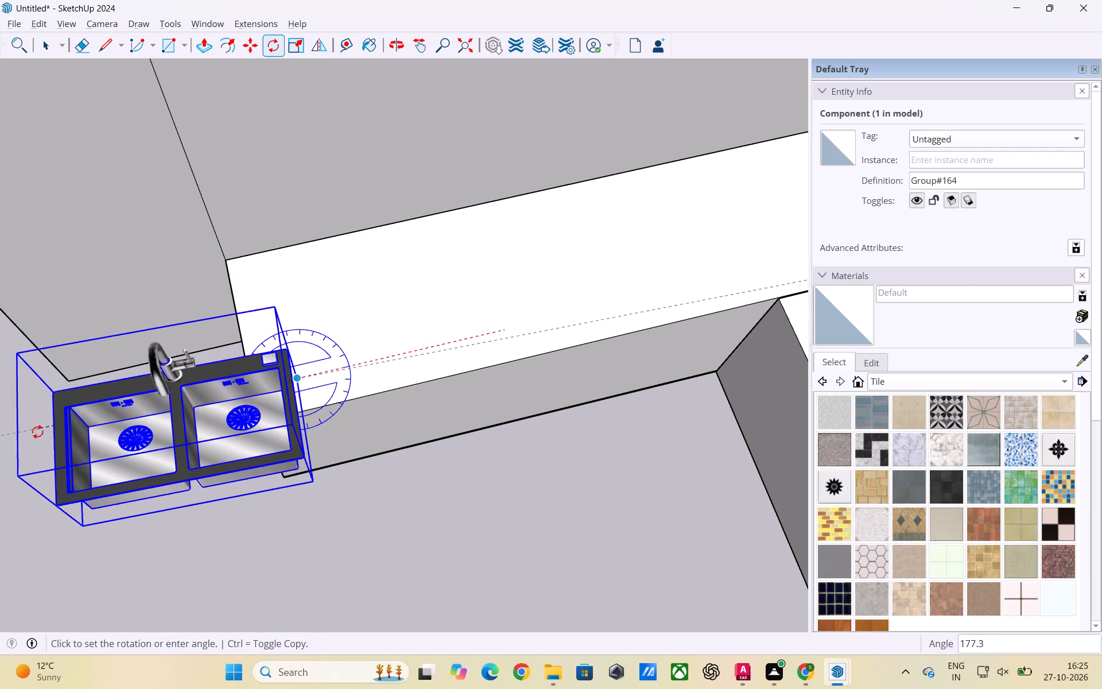
click(37, 435)
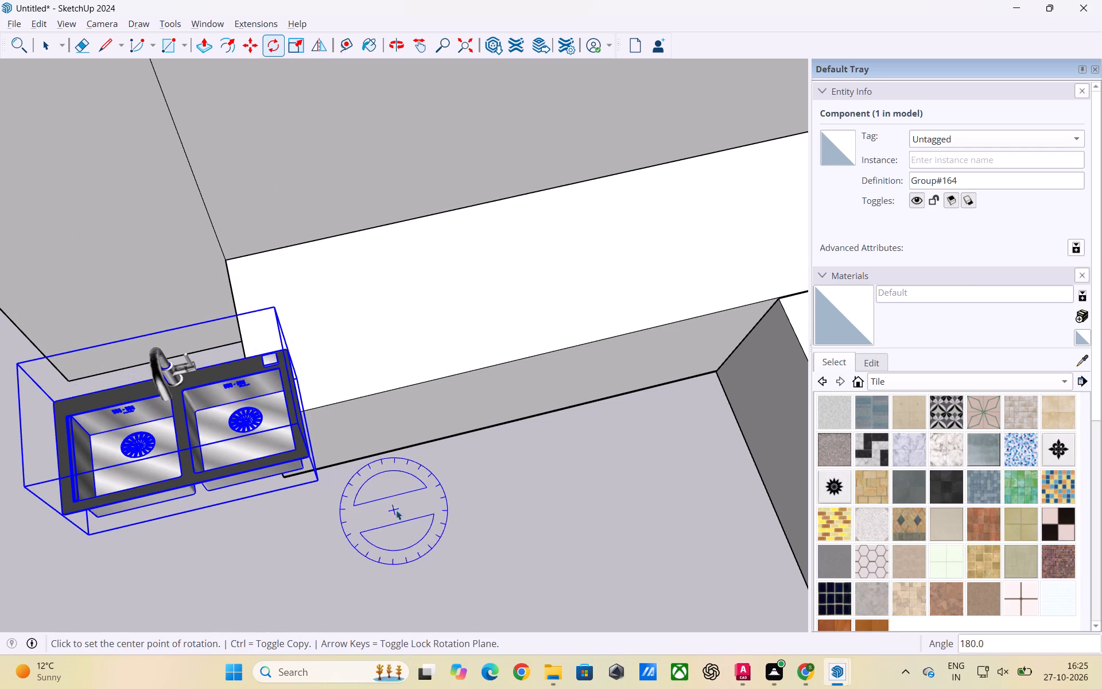
key(space)
click(456, 516)
Move the rotated sink back onto the back counter near its open end, with the faucet toward the wall.
scroll(536, 485, down, 2)
click(304, 461)
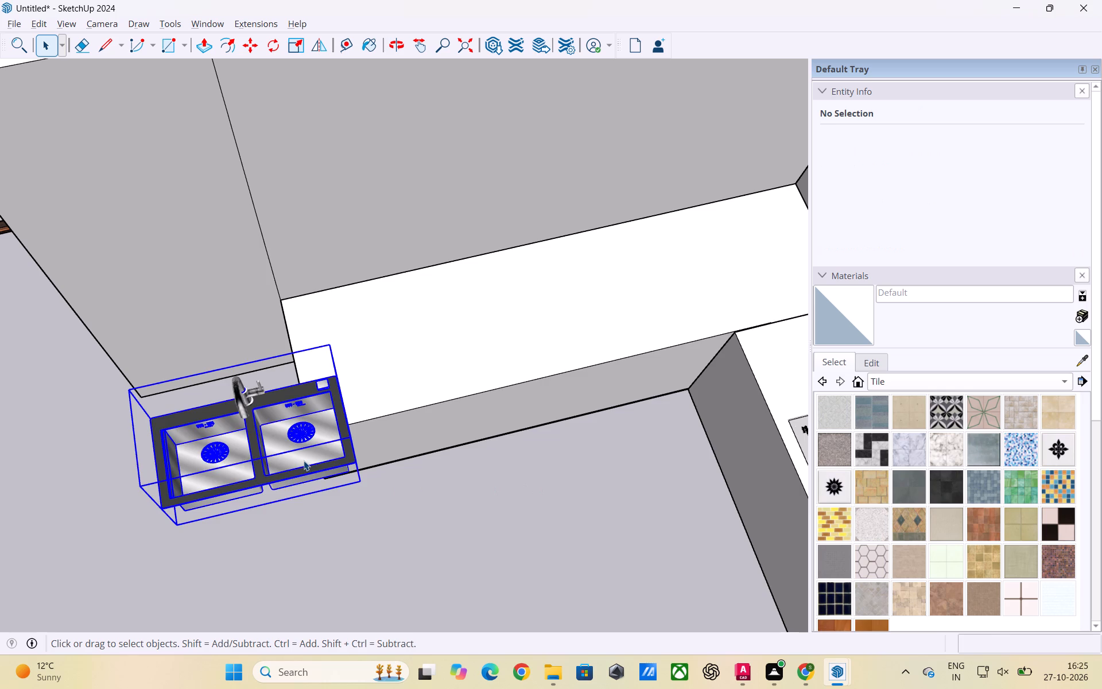
key(m)
click(244, 405)
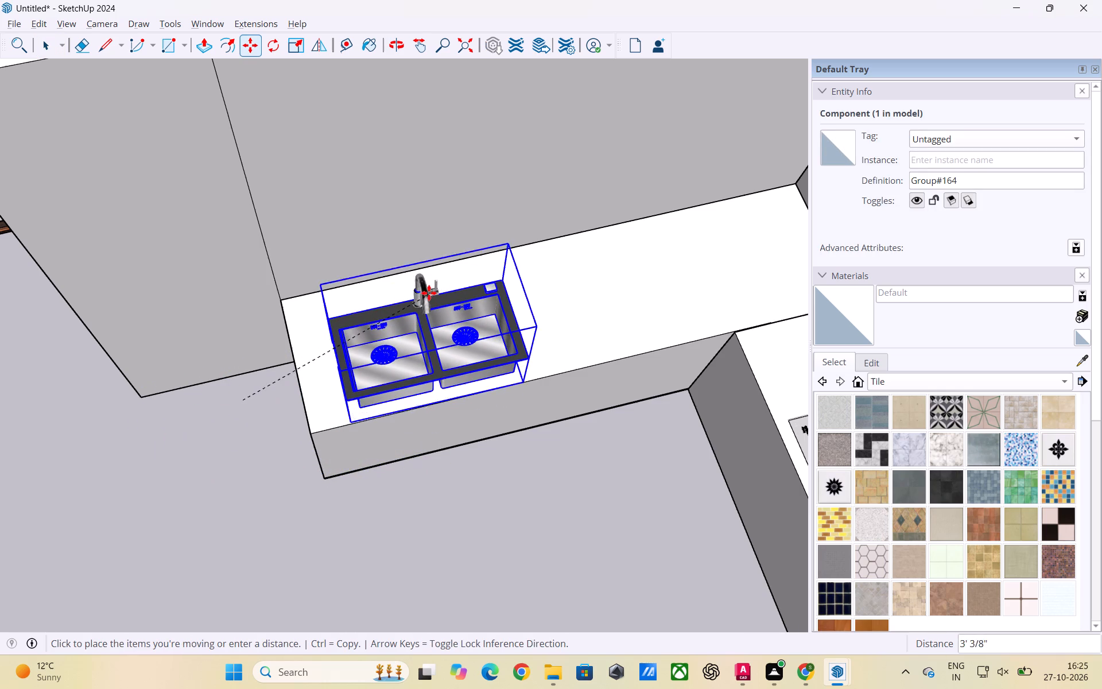
click(426, 277)
key(space)
click(495, 486)
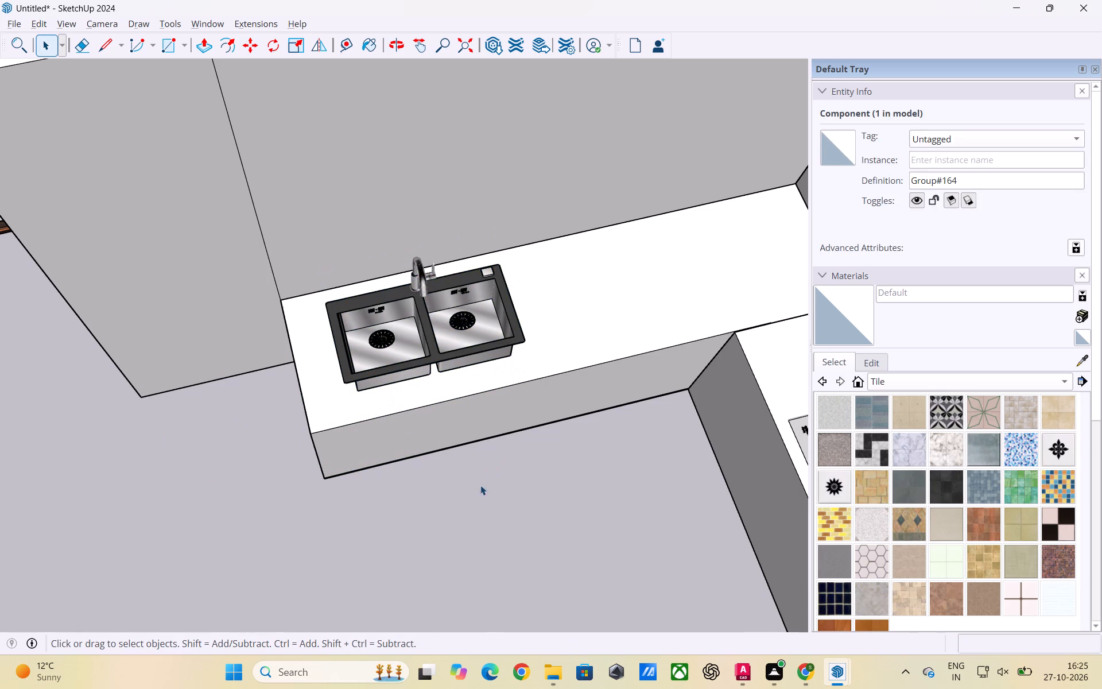
Move the sink about 10 1/16" downward so its bowls sink into the back counter and its rim meets the countertop.
scroll(419, 397, up, 2)
middle_drag(419, 396, 445, 300)
scroll(477, 323, up, 2)
middle_drag(522, 346, 503, 386)
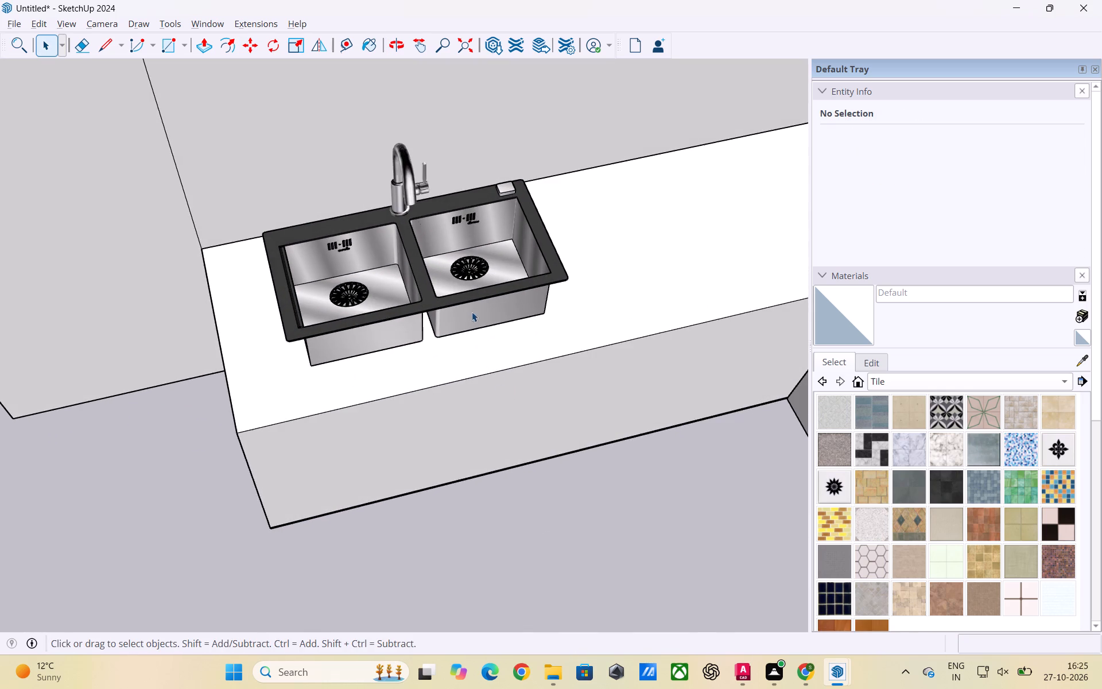
scroll(471, 305, up, 2)
click(456, 285)
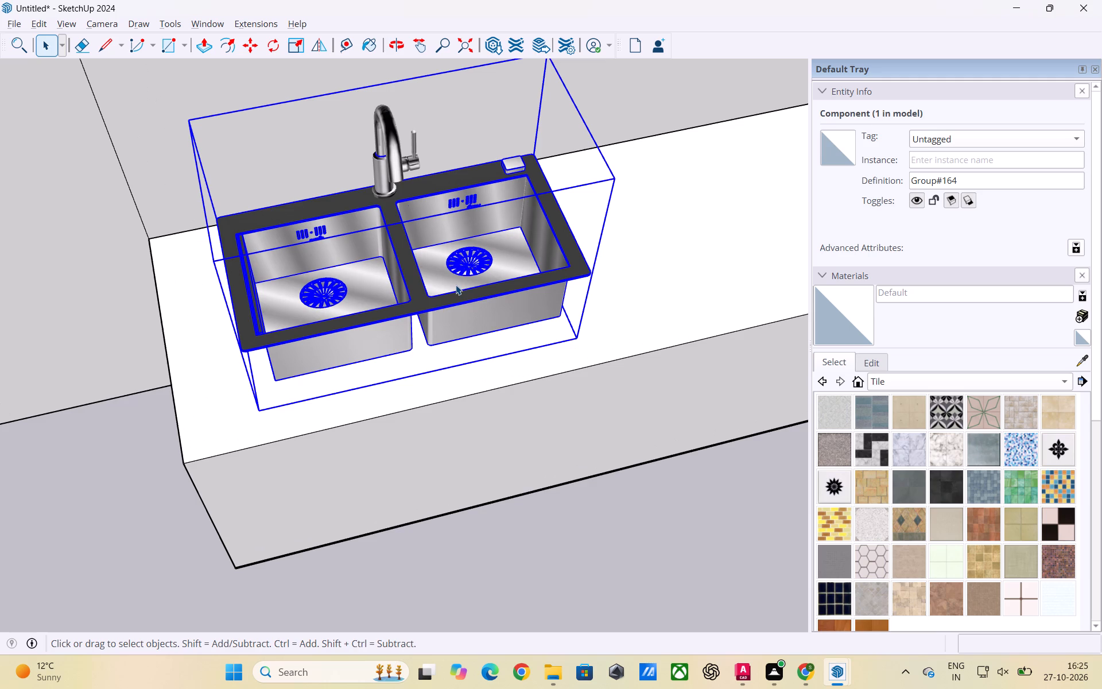
key(m)
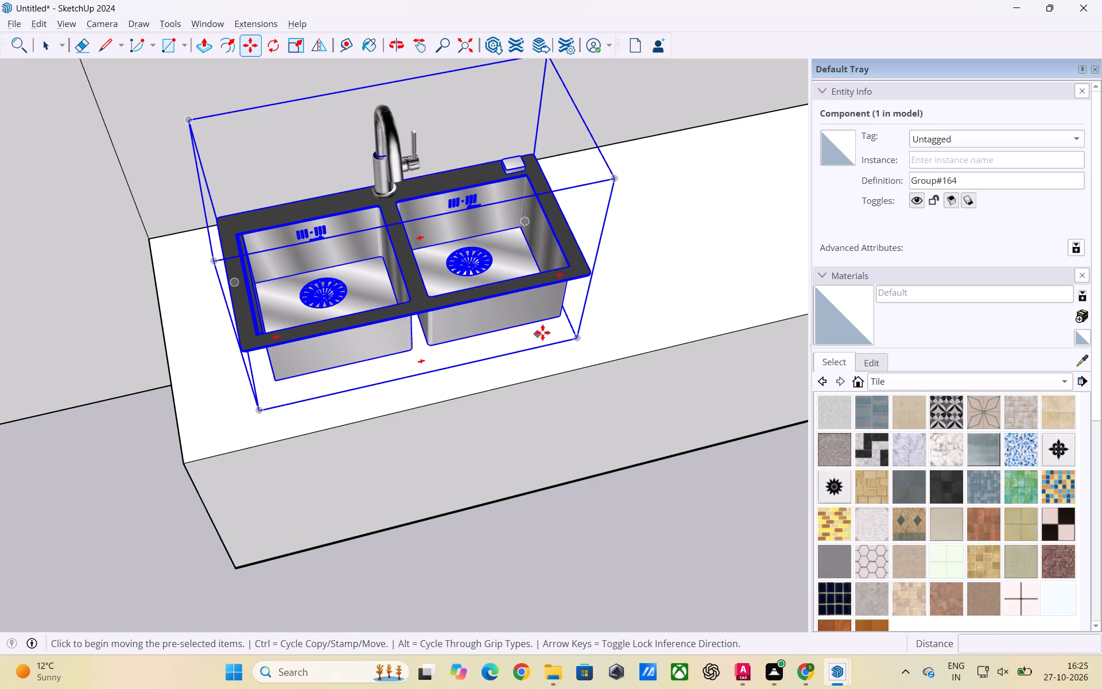
click(616, 180)
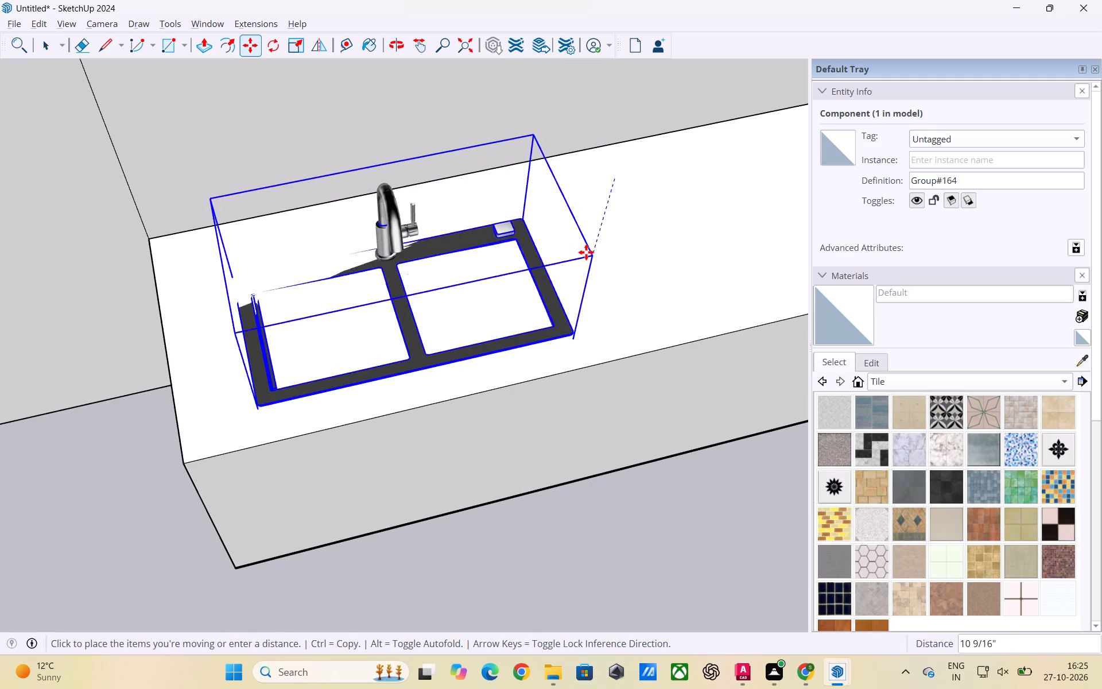
click(588, 251)
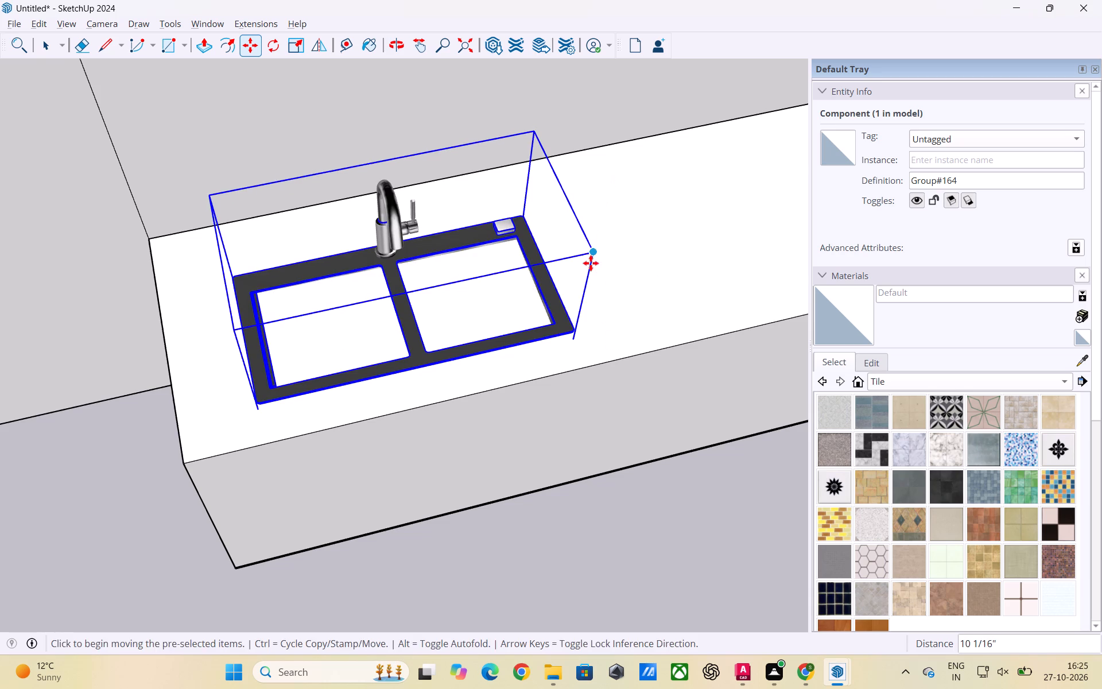
key(space)
click(573, 502)
Examine how the sink's rim and bowls sit in the back counter from several angles.
scroll(512, 323, down, 6)
middle_drag(516, 350, 511, 387)
scroll(466, 344, up, 7)
middle_click(434, 312)
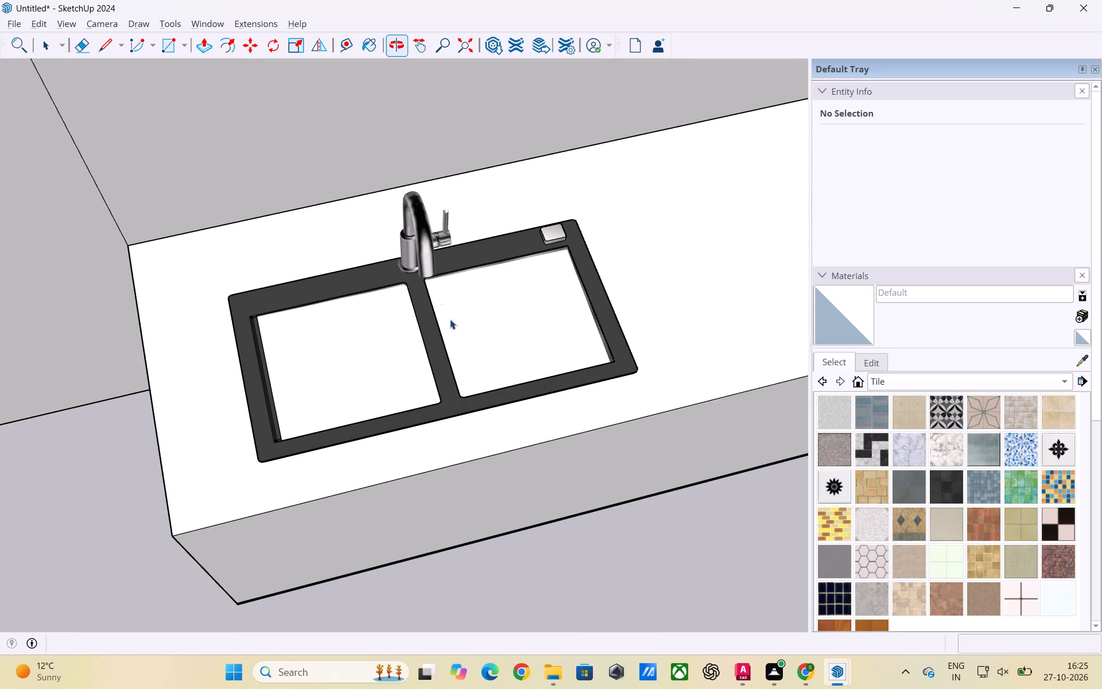
scroll(465, 332, down, 6)
middle_drag(451, 363, 459, 298)
scroll(464, 318, up, 2)
middle_drag(499, 324, 416, 356)
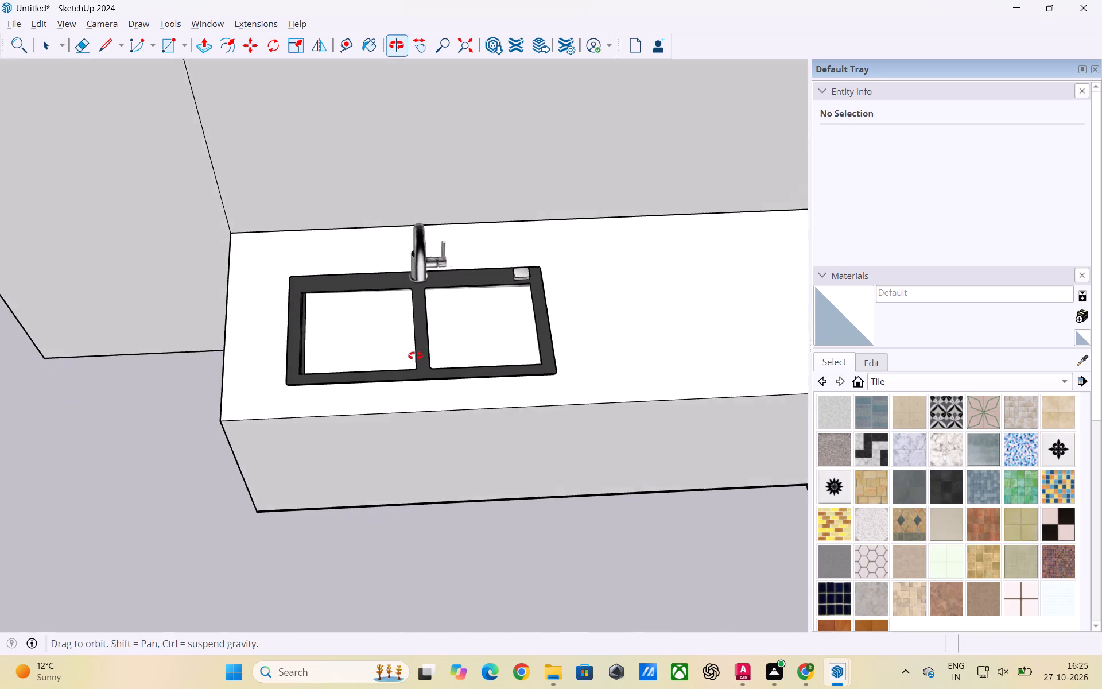
middle_drag(416, 356, 412, 354)
scroll(439, 387, down, 5)
middle_drag(443, 402, 460, 441)
scroll(435, 367, up, 4)
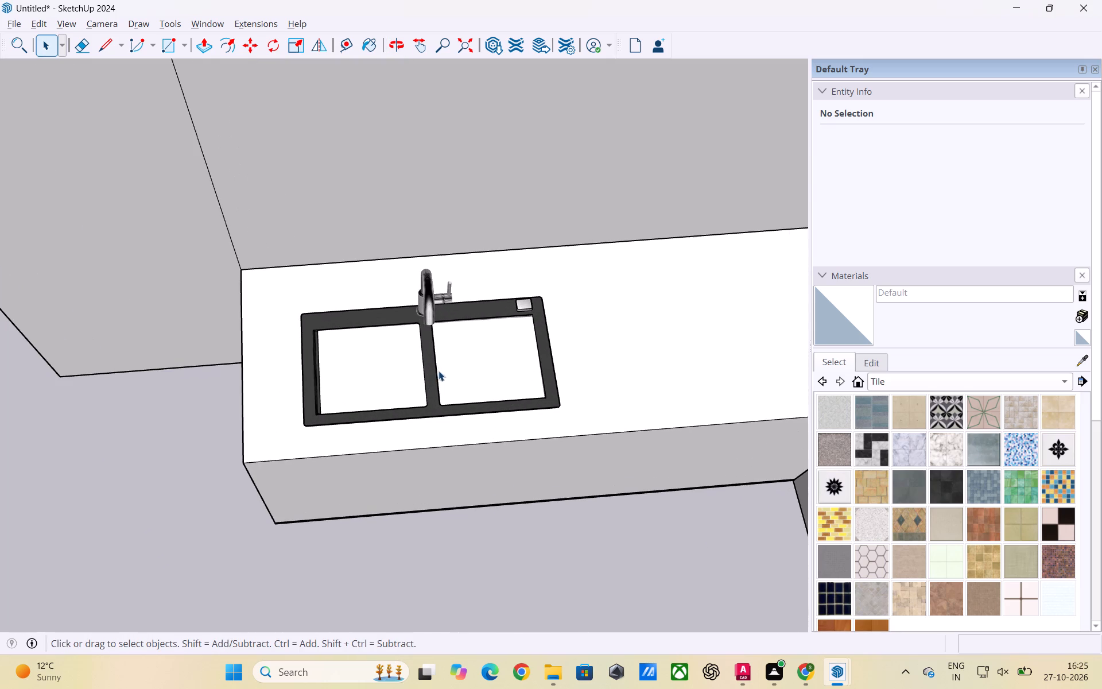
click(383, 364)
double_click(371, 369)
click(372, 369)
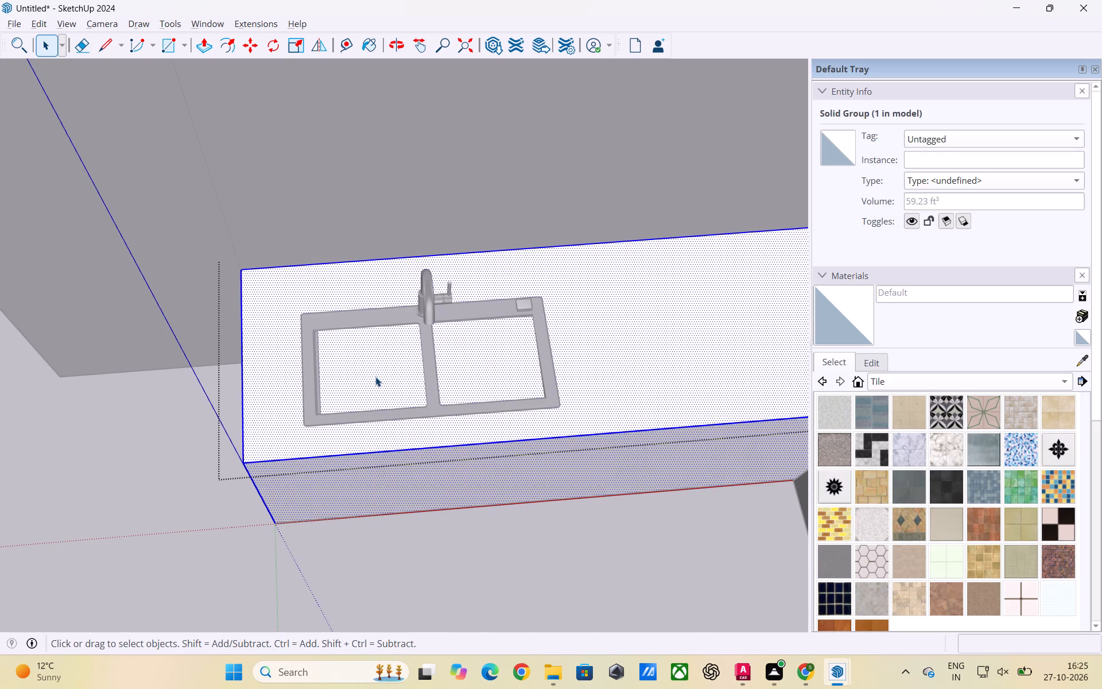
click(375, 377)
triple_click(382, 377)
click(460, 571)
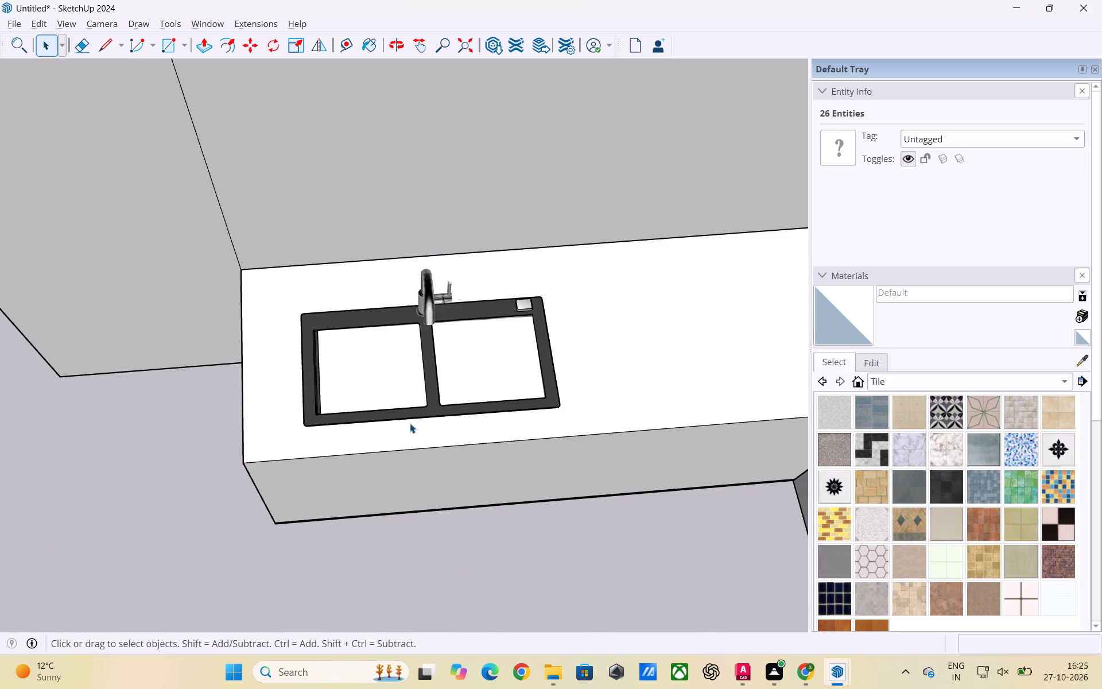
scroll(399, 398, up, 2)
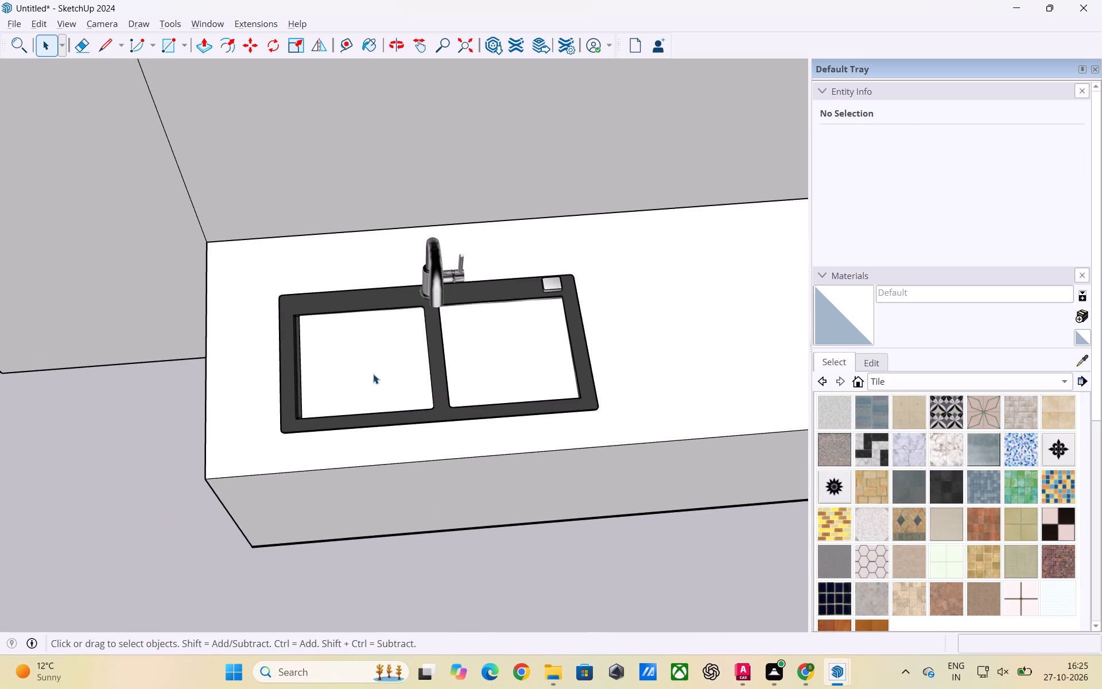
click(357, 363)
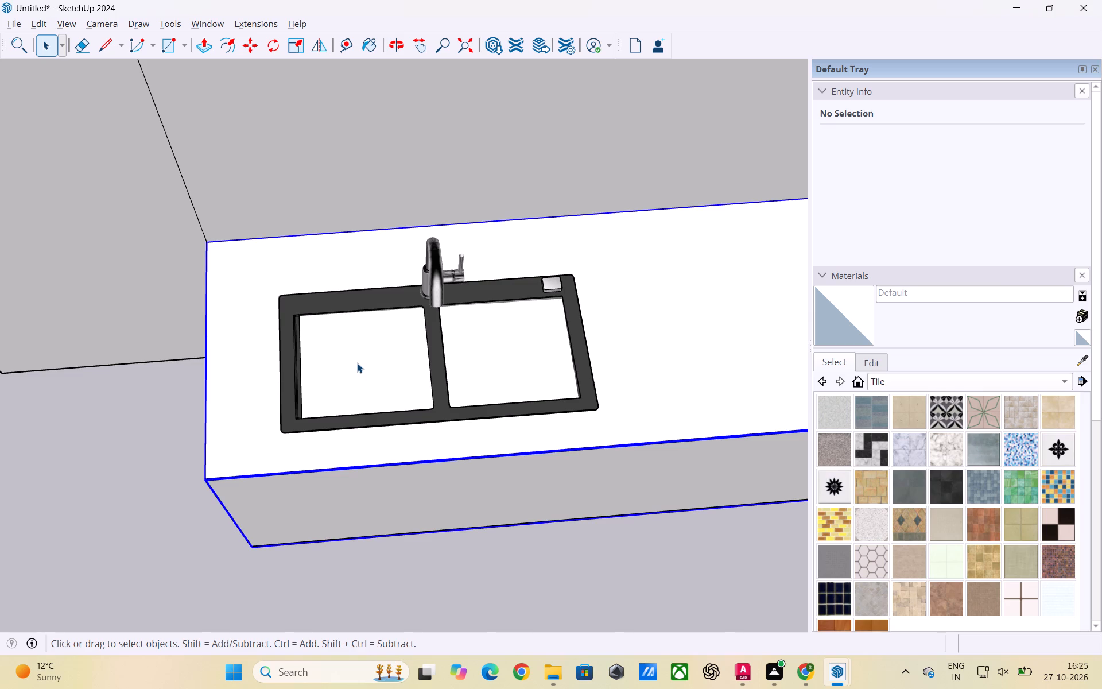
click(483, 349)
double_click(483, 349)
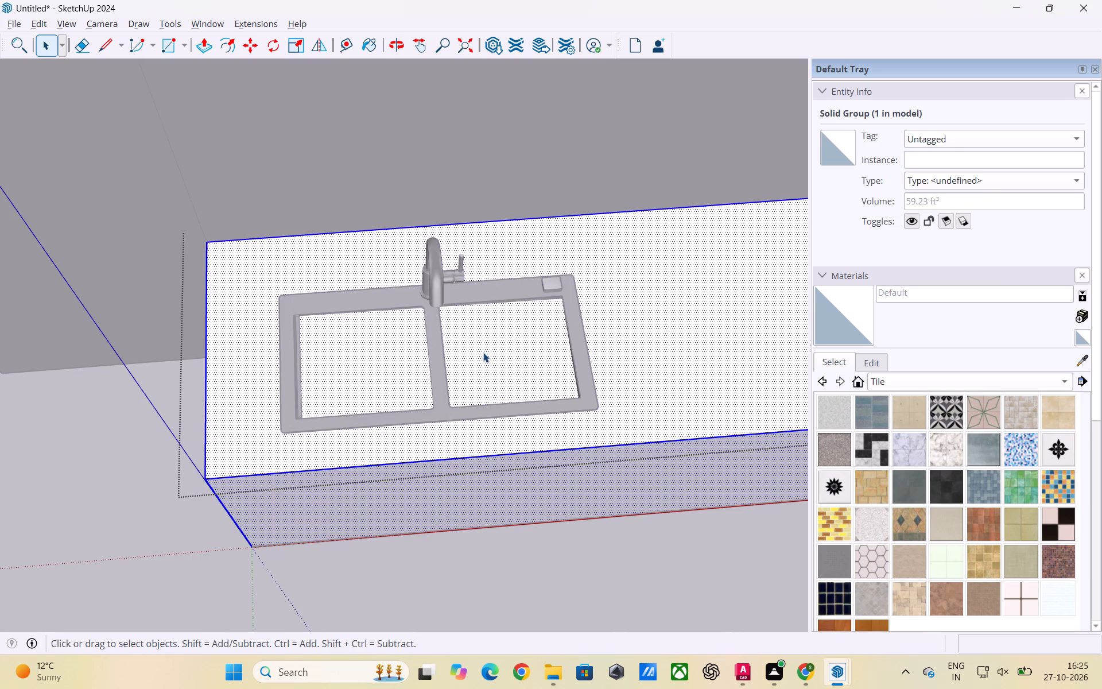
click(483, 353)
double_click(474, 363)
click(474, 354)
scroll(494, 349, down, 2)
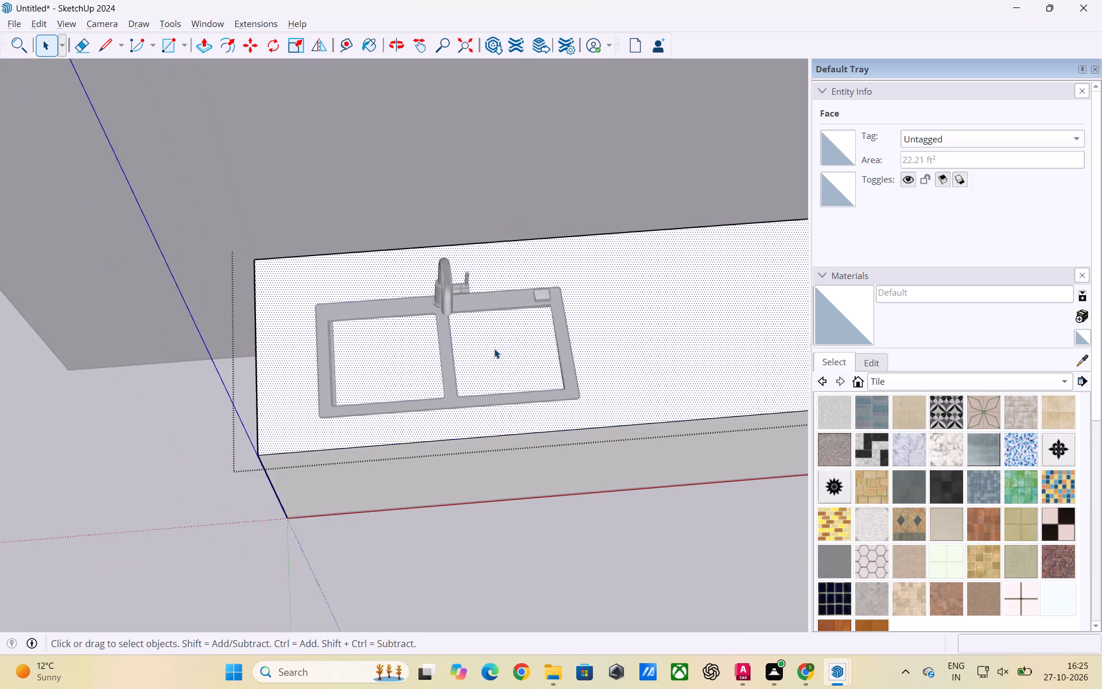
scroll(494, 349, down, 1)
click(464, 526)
Open the back counter group and intersect its top face with the model to imprint the sink's outlines.
click(381, 380)
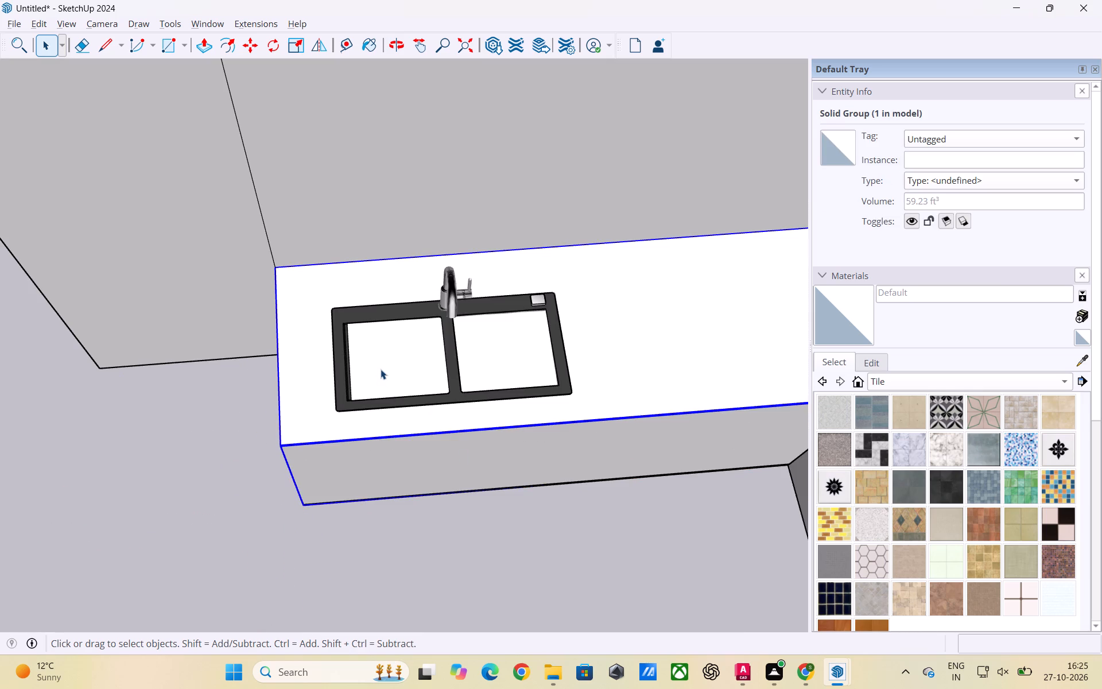
double_click(381, 369)
click(381, 369)
scroll(329, 364, down, 5)
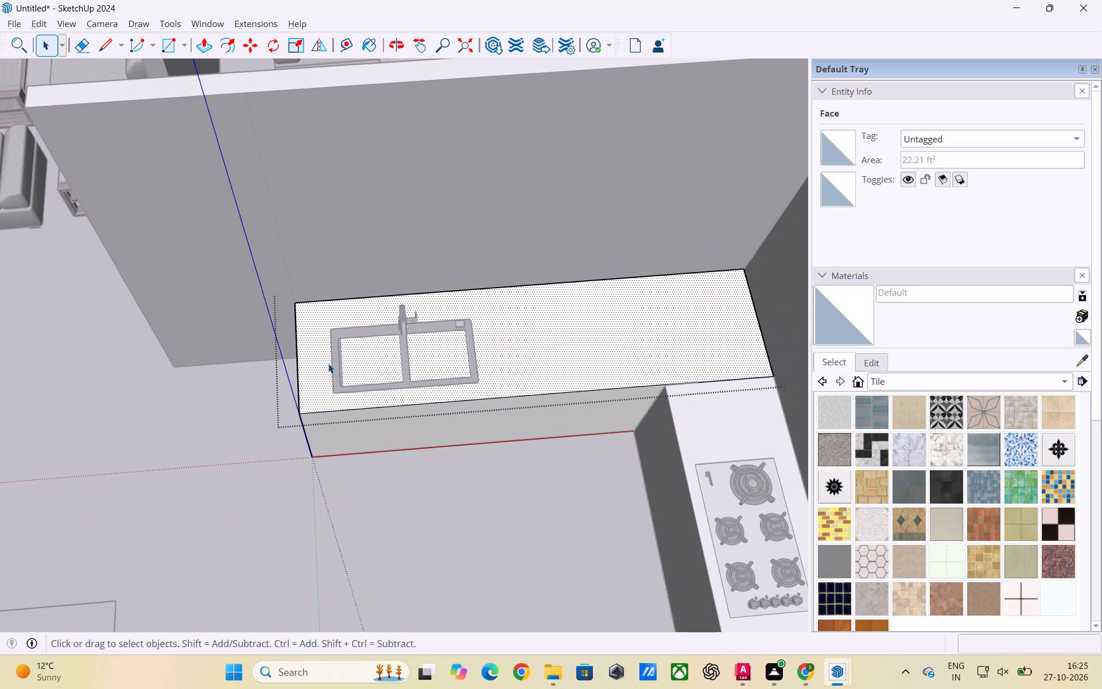
right_click(413, 353)
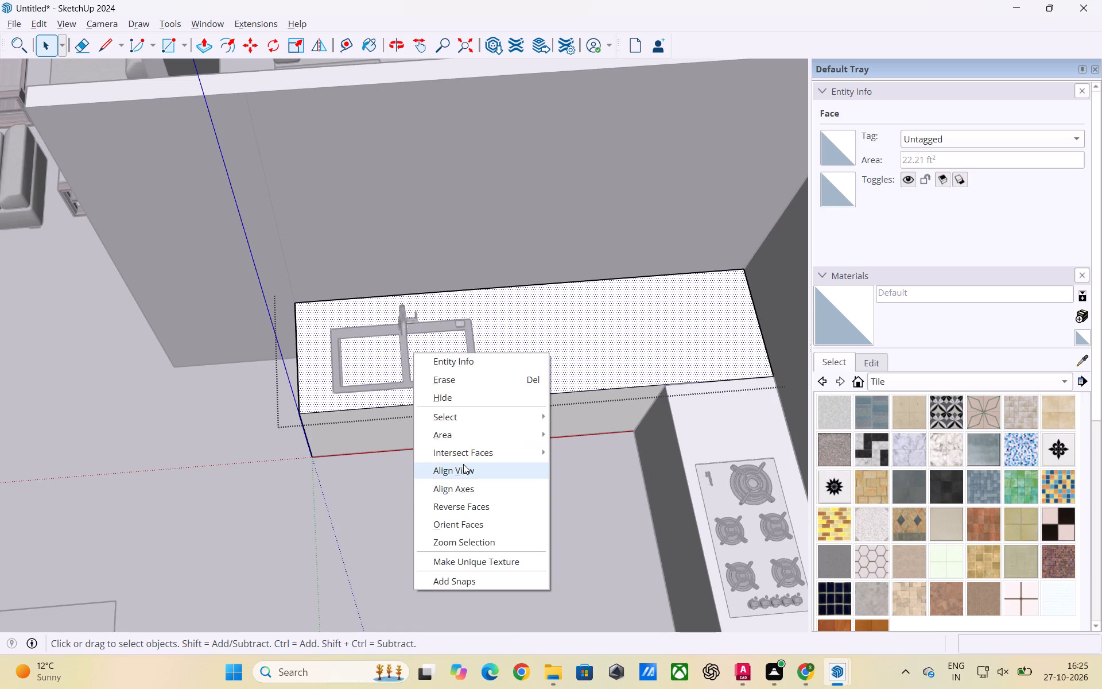
click(575, 458)
click(485, 543)
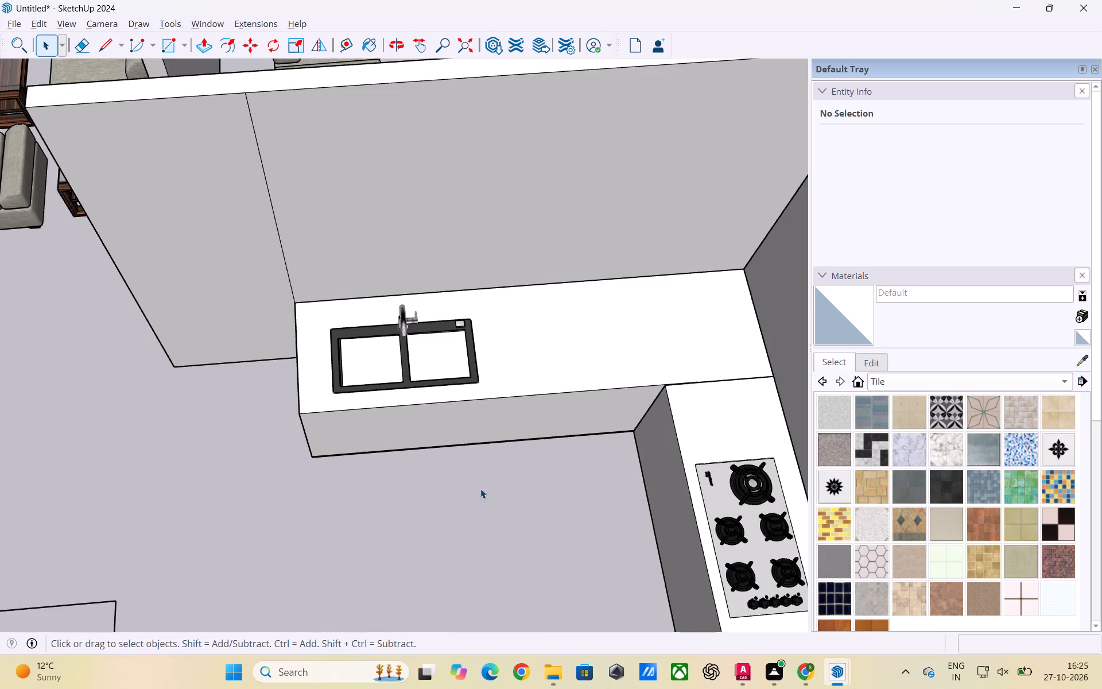
Inside the counter group, delete the face and edges over the inner-corner bowl, and the face over the open-end bowl.
scroll(412, 369, up, 2)
click(437, 353)
triple_click(437, 353)
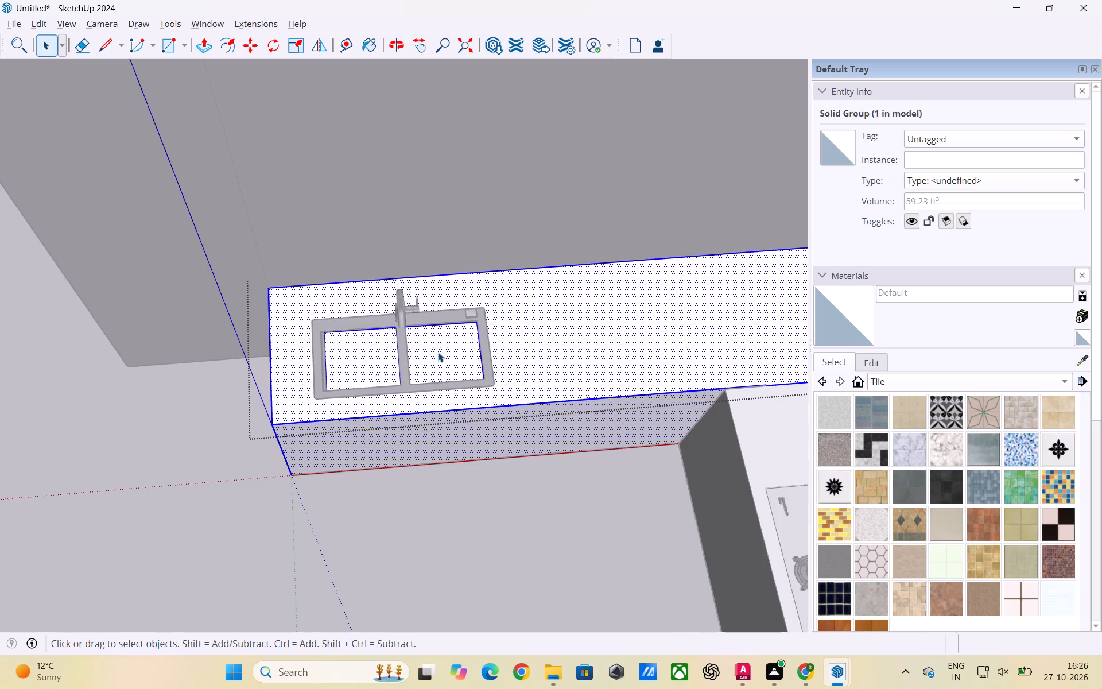
double_click(438, 352)
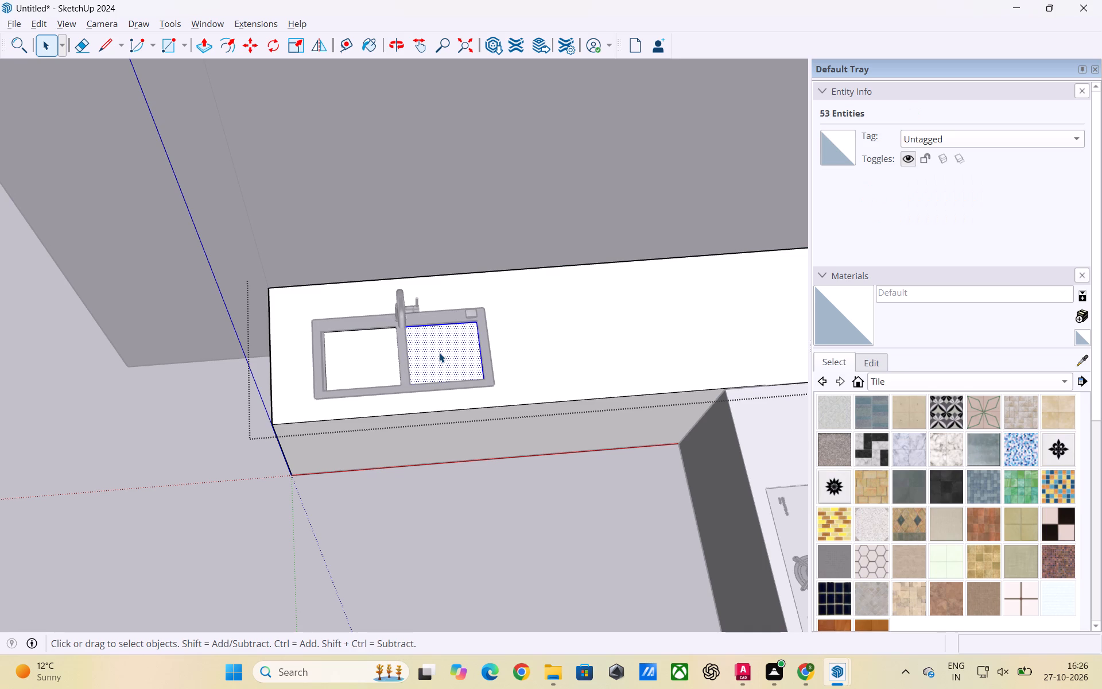
key(Delete)
click(368, 351)
key(Delete)
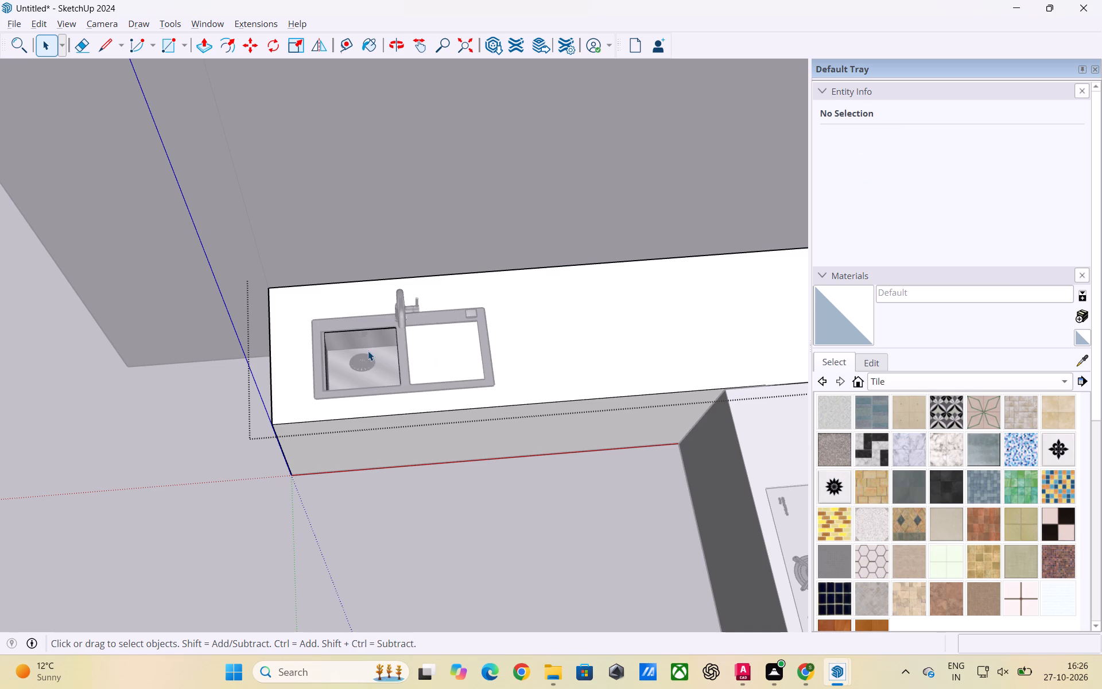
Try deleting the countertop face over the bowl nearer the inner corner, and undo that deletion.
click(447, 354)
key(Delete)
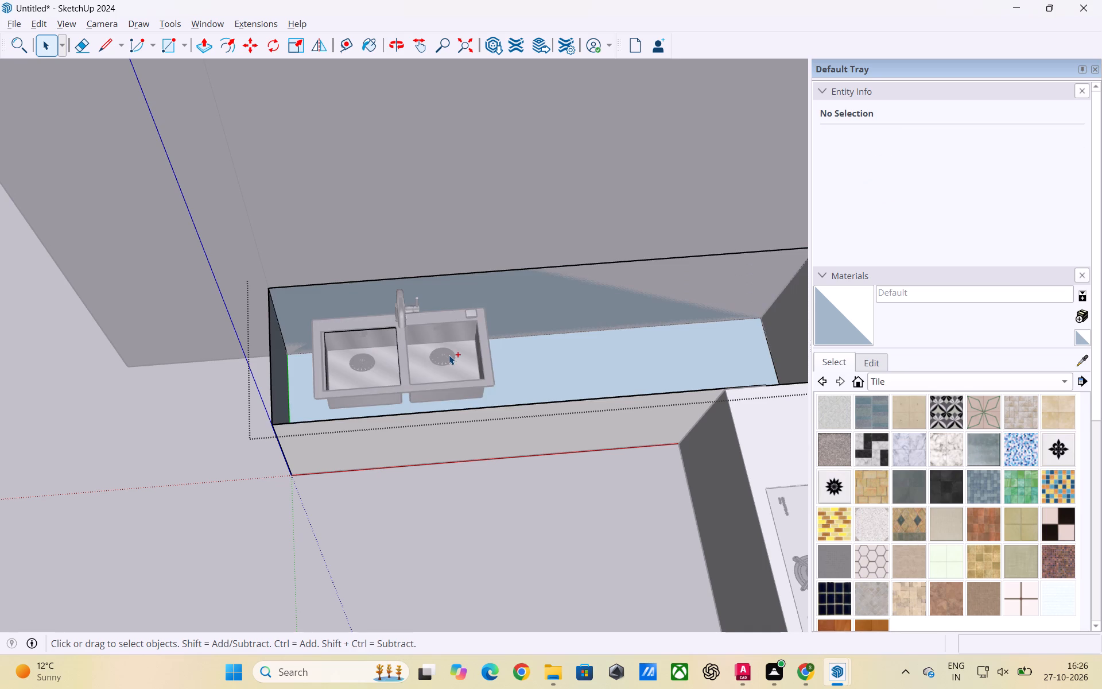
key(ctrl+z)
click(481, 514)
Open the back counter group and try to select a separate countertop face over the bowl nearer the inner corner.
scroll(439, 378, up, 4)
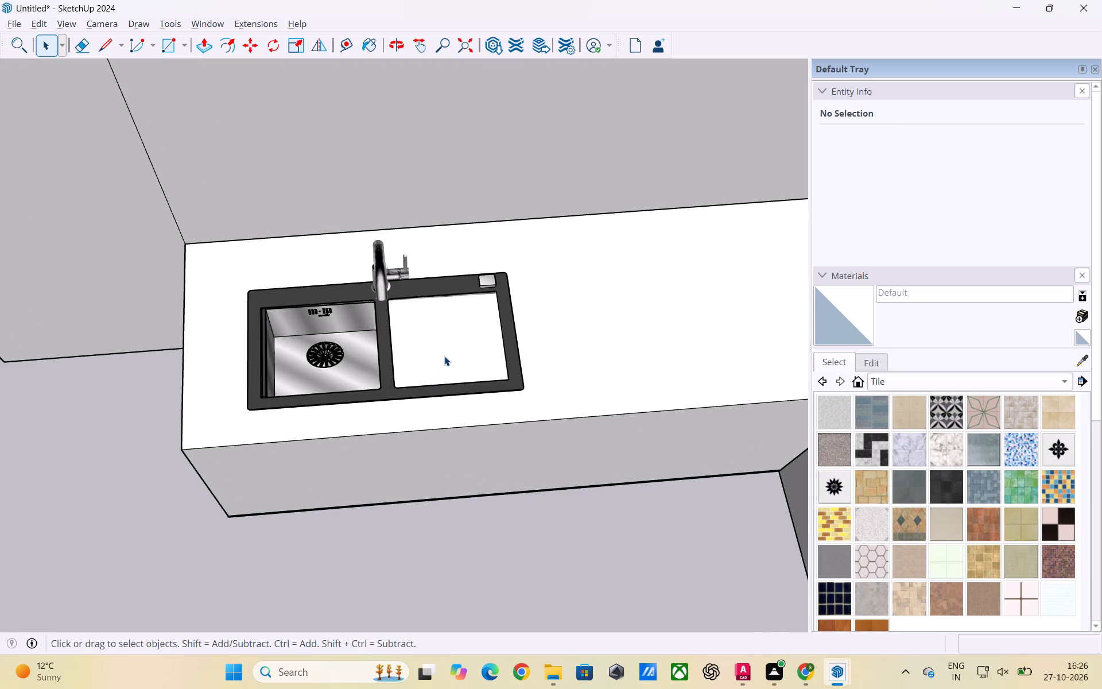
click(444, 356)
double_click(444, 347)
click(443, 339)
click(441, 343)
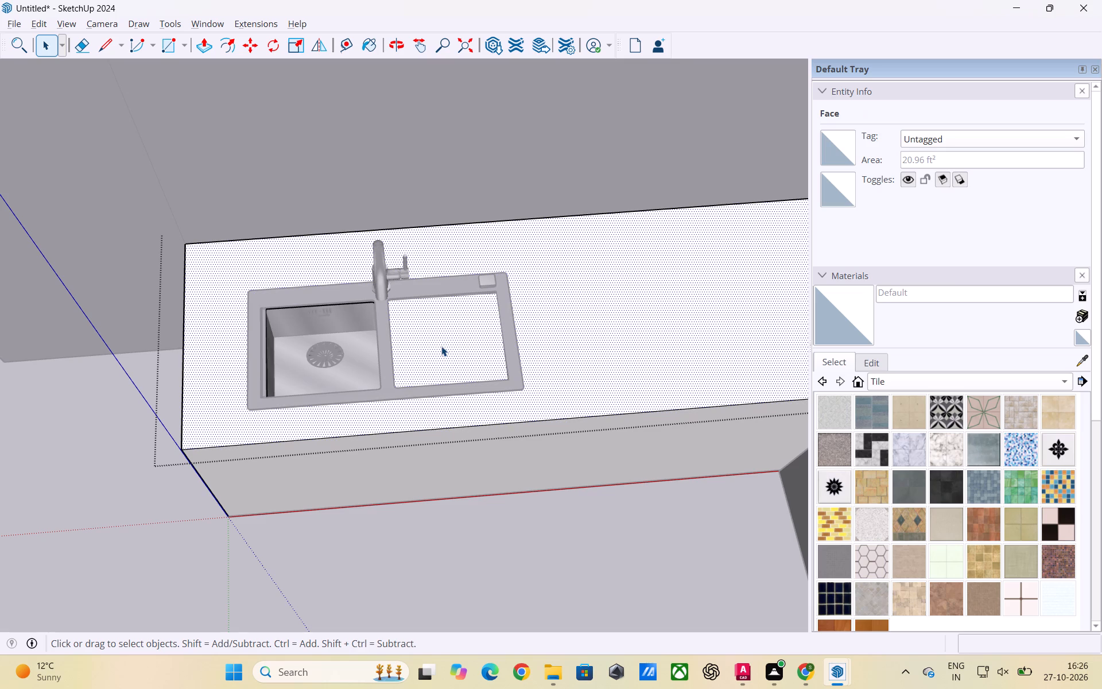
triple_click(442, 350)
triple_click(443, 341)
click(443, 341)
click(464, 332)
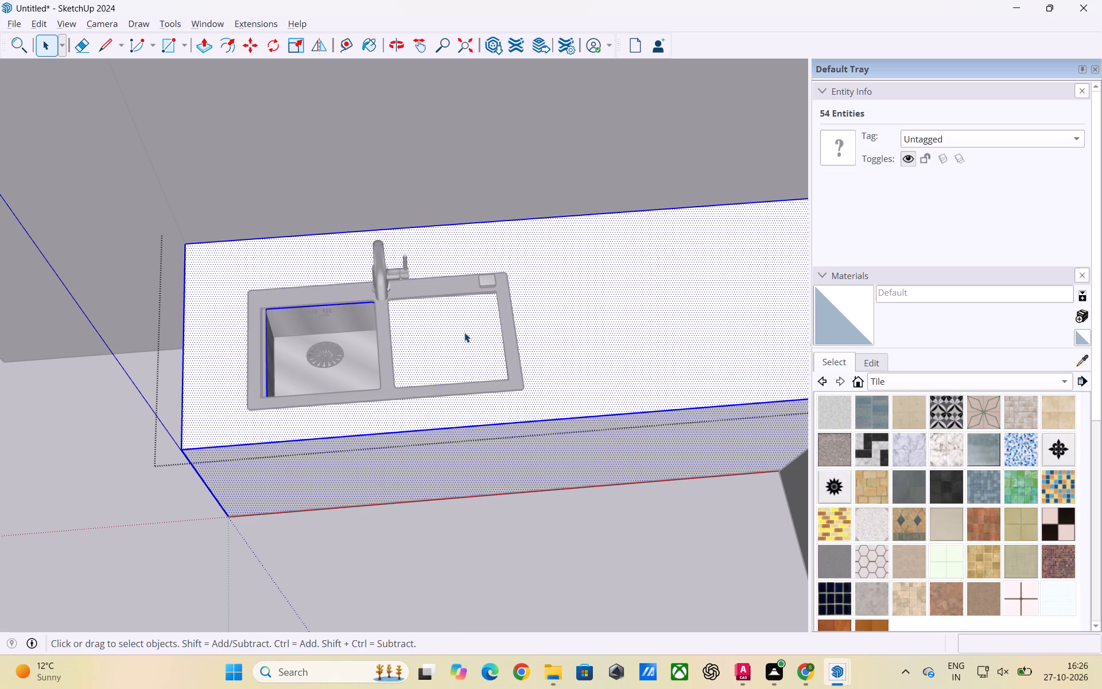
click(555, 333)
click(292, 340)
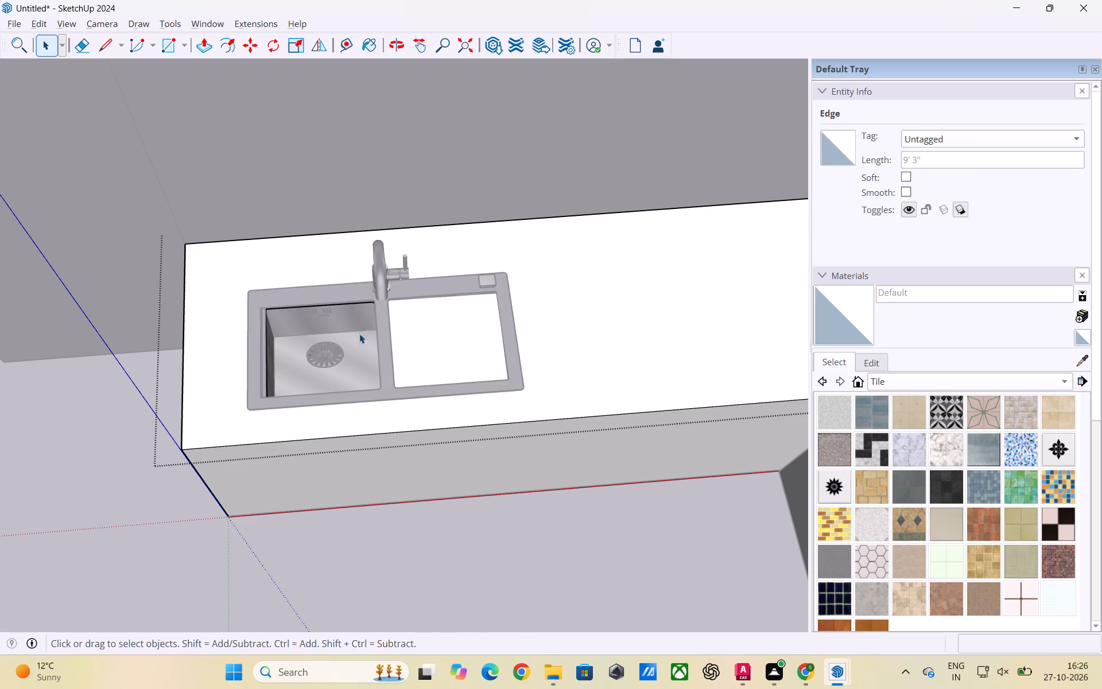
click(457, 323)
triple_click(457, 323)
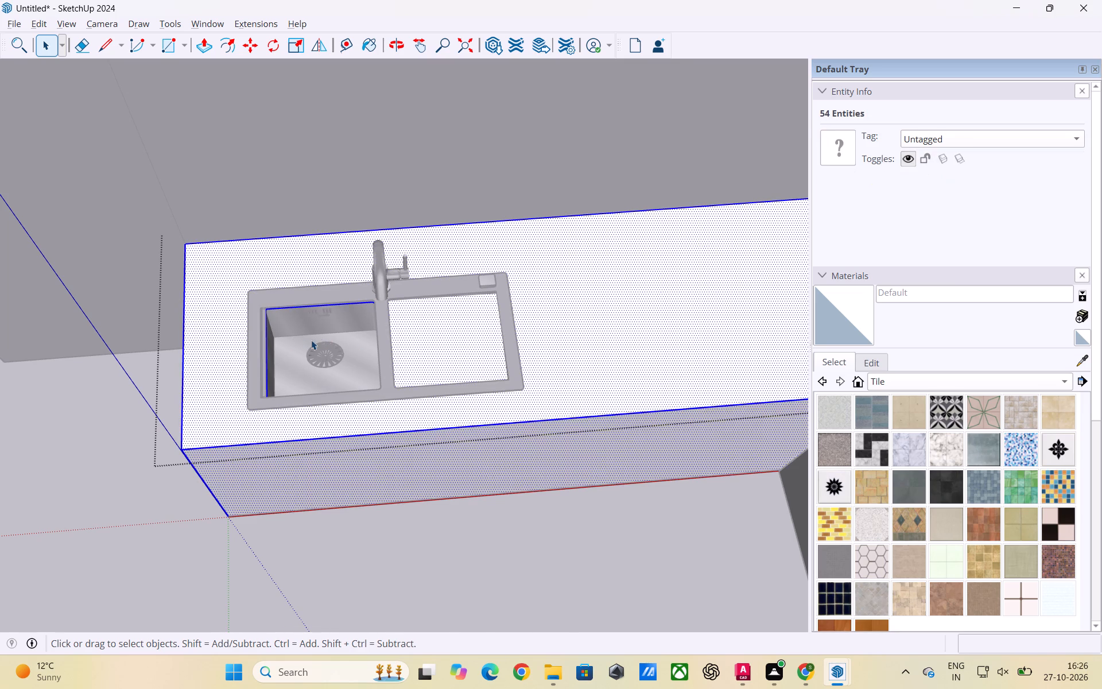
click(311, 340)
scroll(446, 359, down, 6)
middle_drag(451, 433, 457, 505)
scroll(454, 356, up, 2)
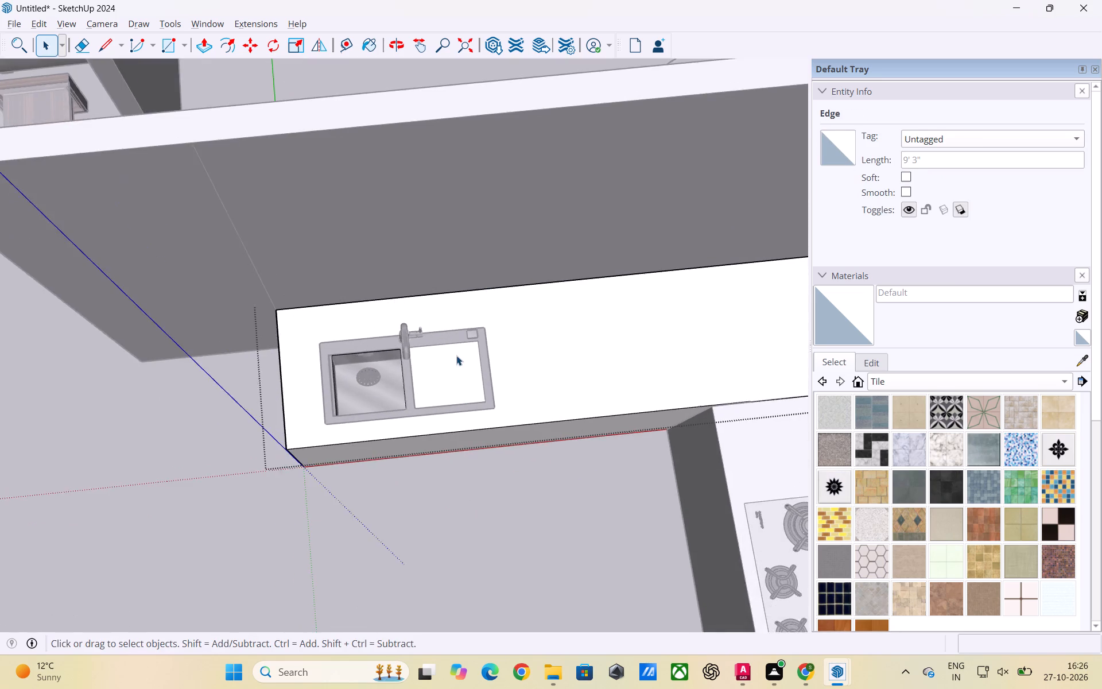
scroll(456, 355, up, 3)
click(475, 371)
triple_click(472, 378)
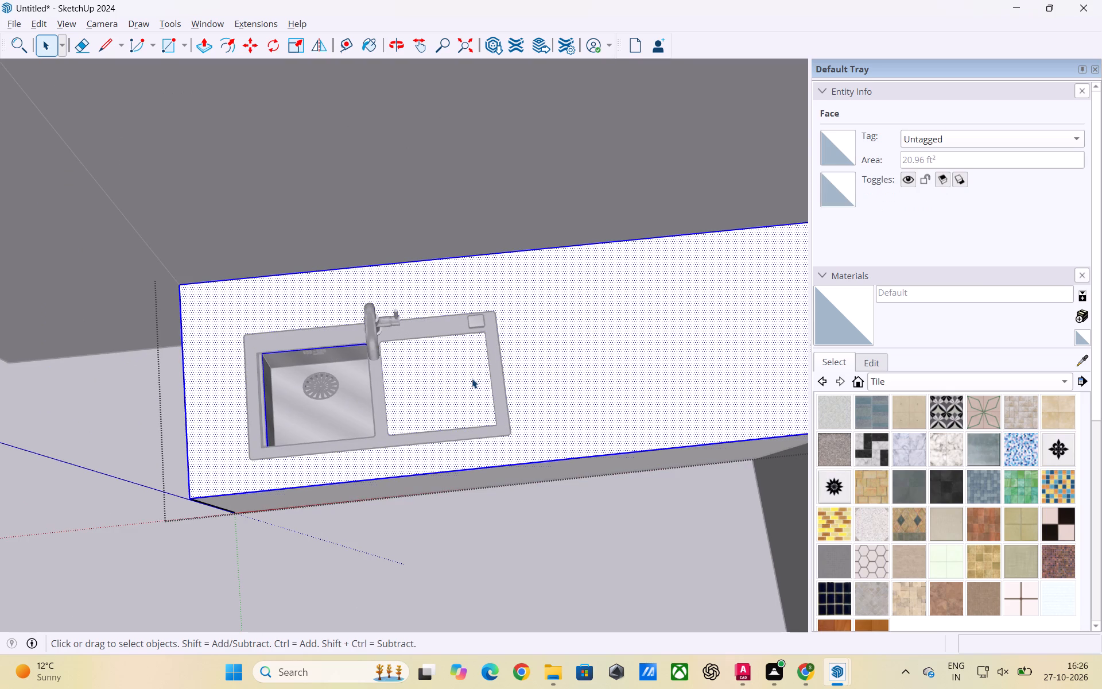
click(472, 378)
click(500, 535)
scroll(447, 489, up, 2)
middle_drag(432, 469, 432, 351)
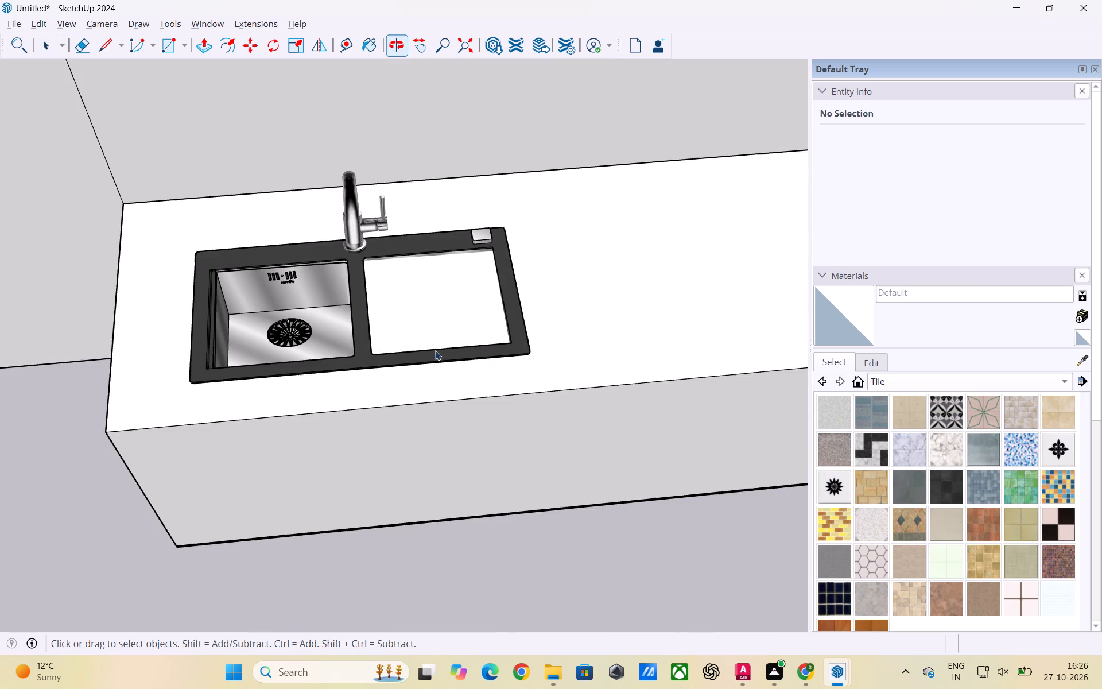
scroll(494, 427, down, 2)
Undo the recent counter edits back to before the countertop face over the open-end bowl was deleted.
key(ctrl+z)
key(ctrl+z)
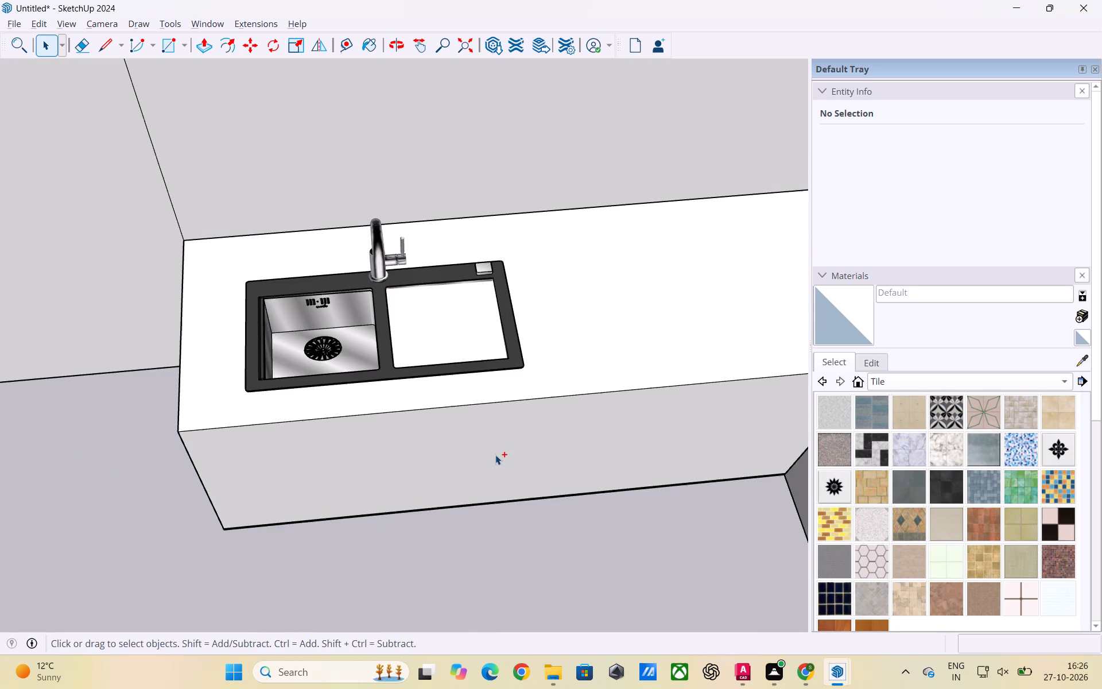
key(ctrl+z)
key(ctrl+z)
click(476, 571)
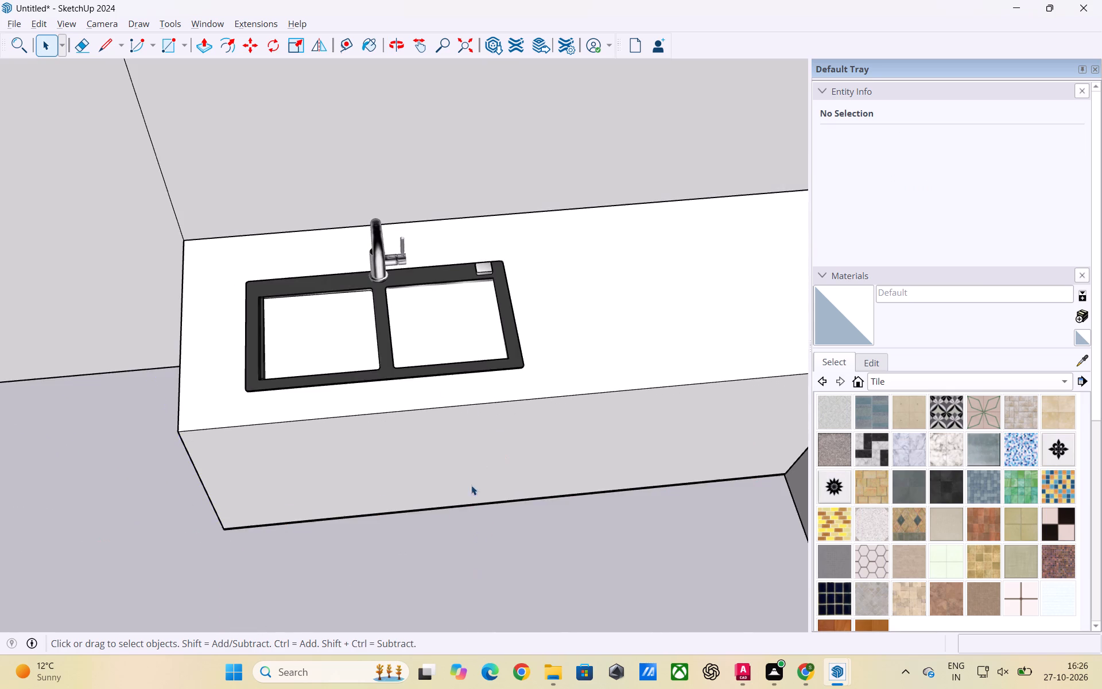
Select all of the back counter's connected geometry inside its group and intersect its faces with the model.
scroll(468, 363, up, 2)
middle_drag(468, 362, 467, 422)
scroll(391, 394, up, 2)
click(312, 475)
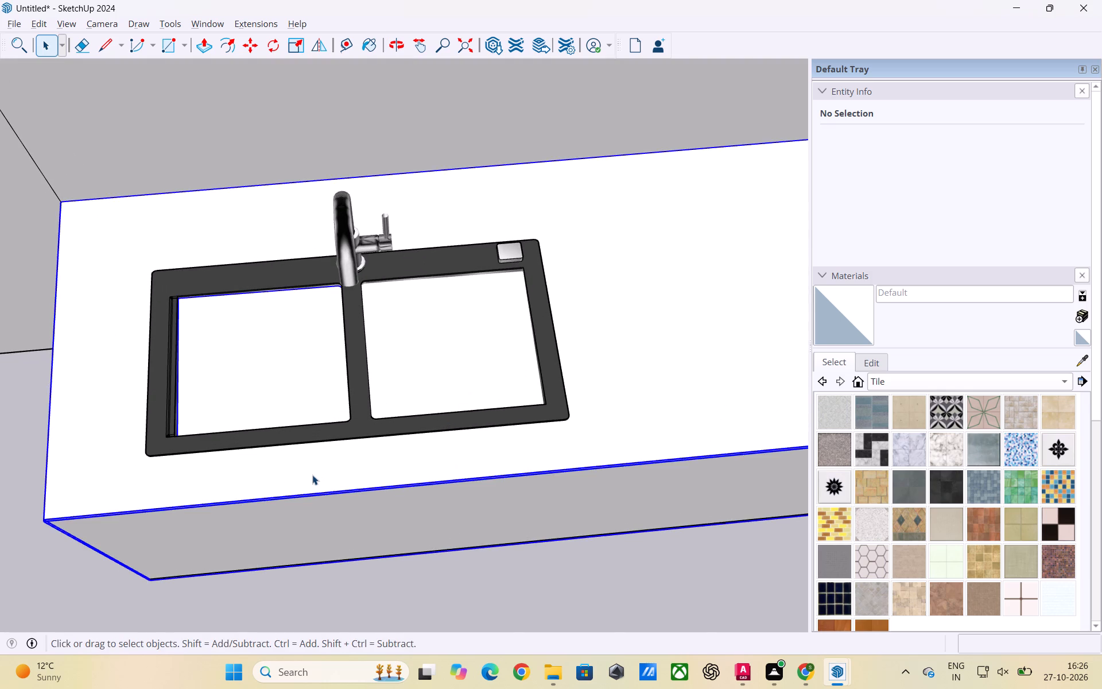
triple_click(309, 467)
right_click(309, 466)
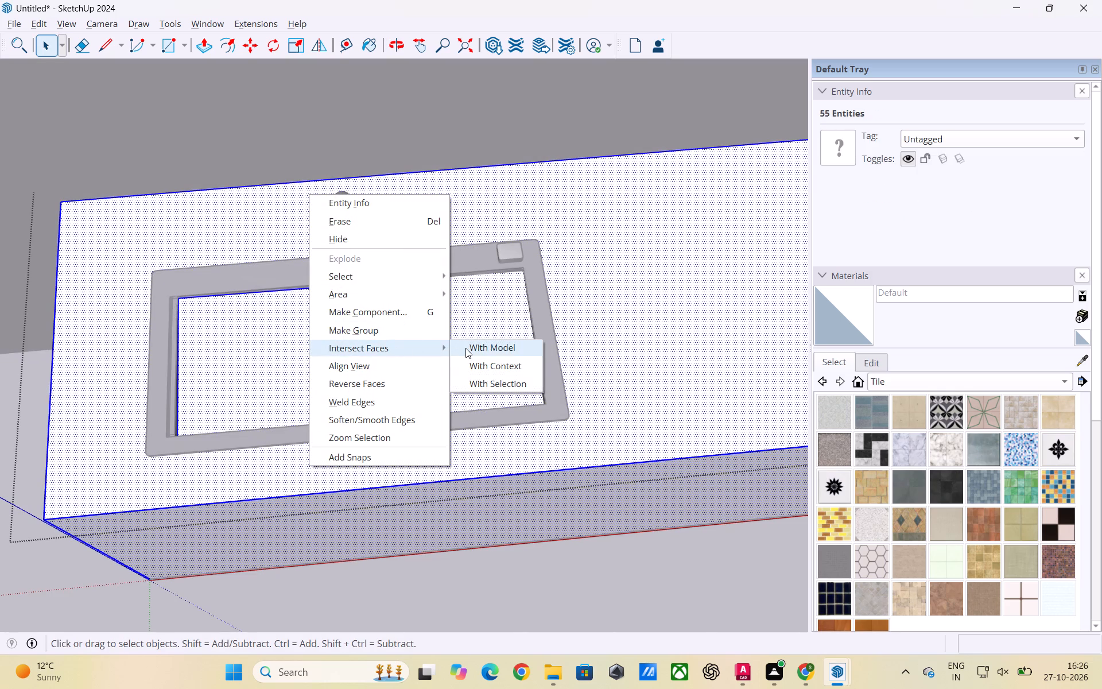
click(465, 348)
click(560, 576)
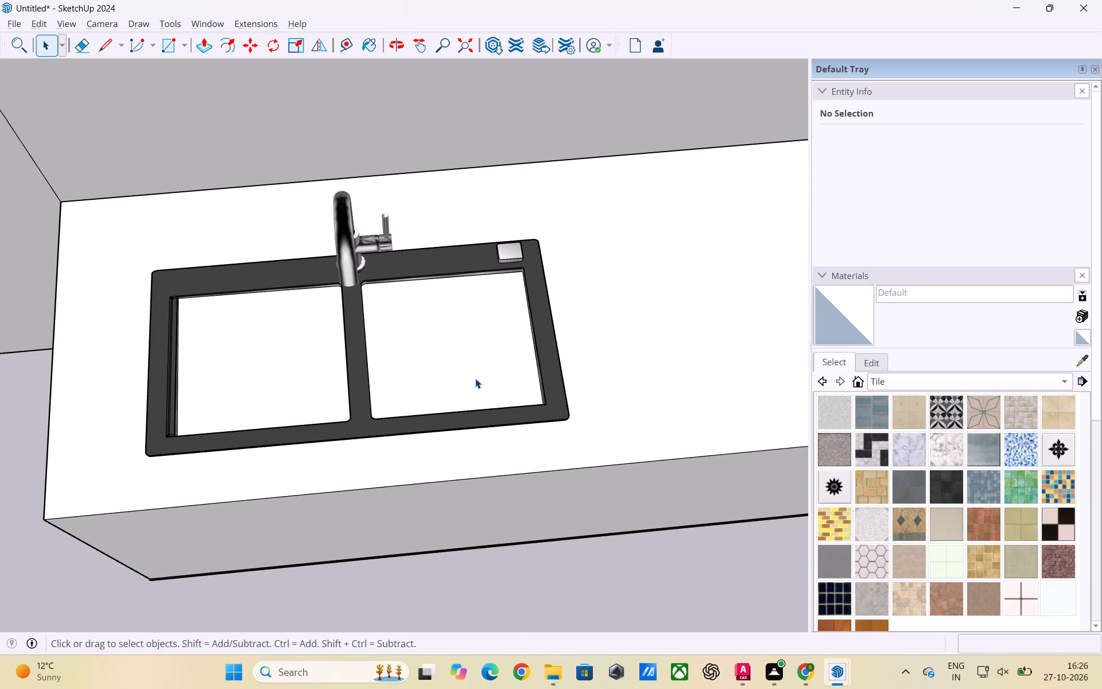
Inside the counter group, delete the two countertop faces covering the sink's bowls.
click(476, 375)
click(474, 363)
click(468, 354)
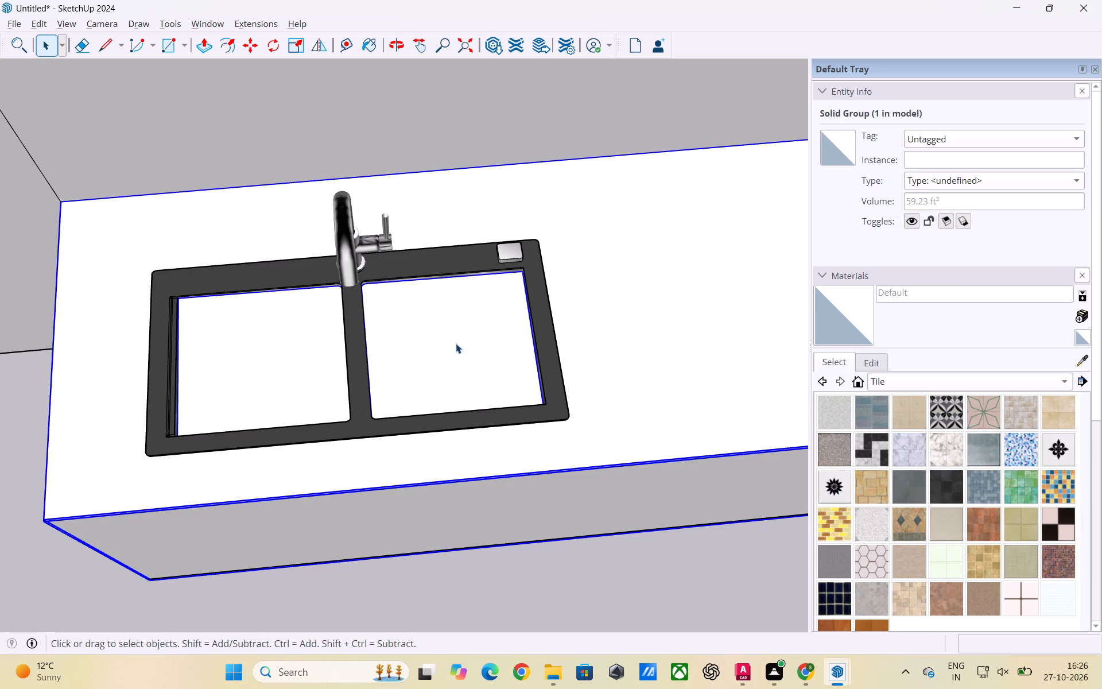
triple_click(456, 343)
double_click(453, 344)
click(454, 348)
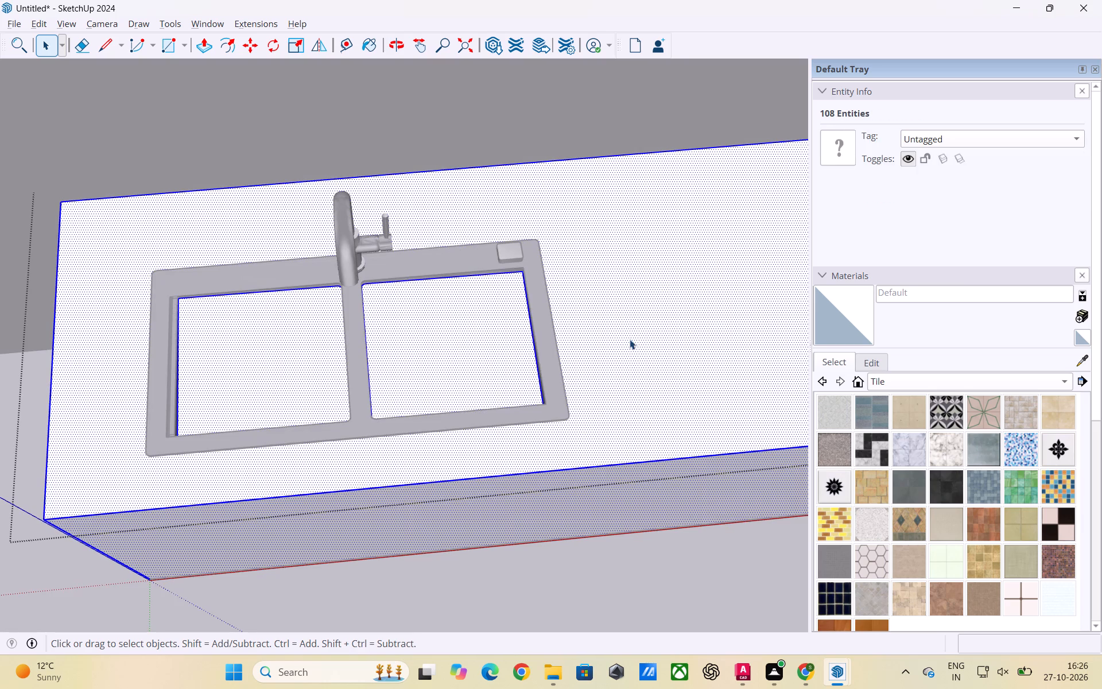
click(630, 339)
scroll(485, 338, up, 2)
scroll(477, 351, down, 8)
middle_drag(485, 362, 488, 410)
scroll(479, 377, up, 1)
click(484, 371)
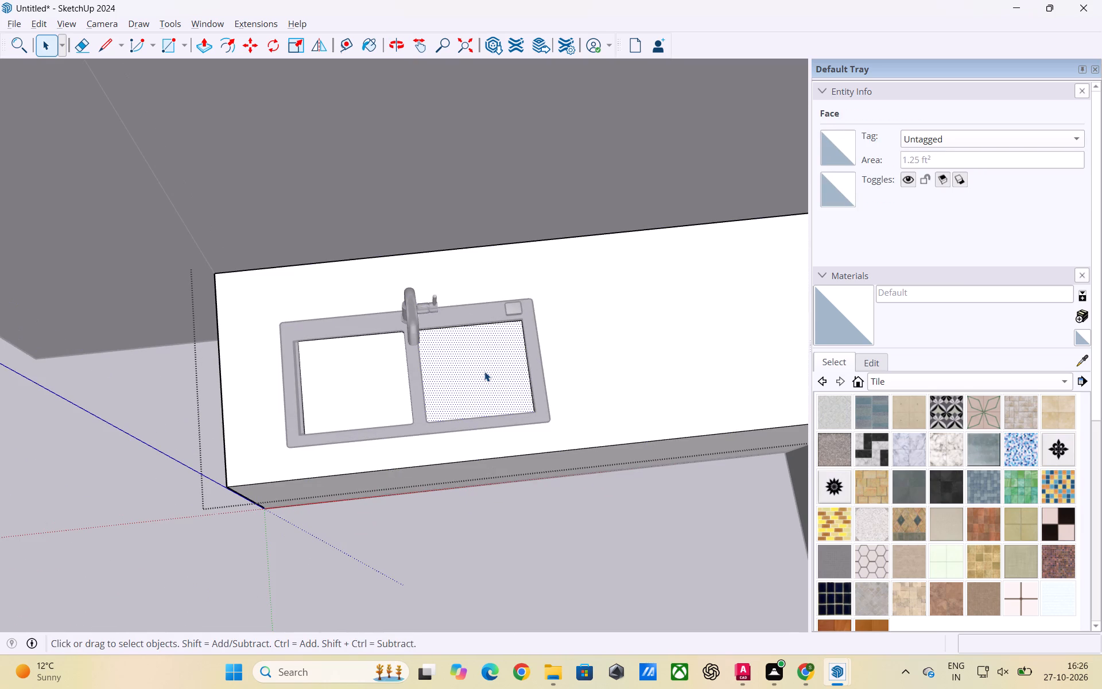
shift+click(361, 383)
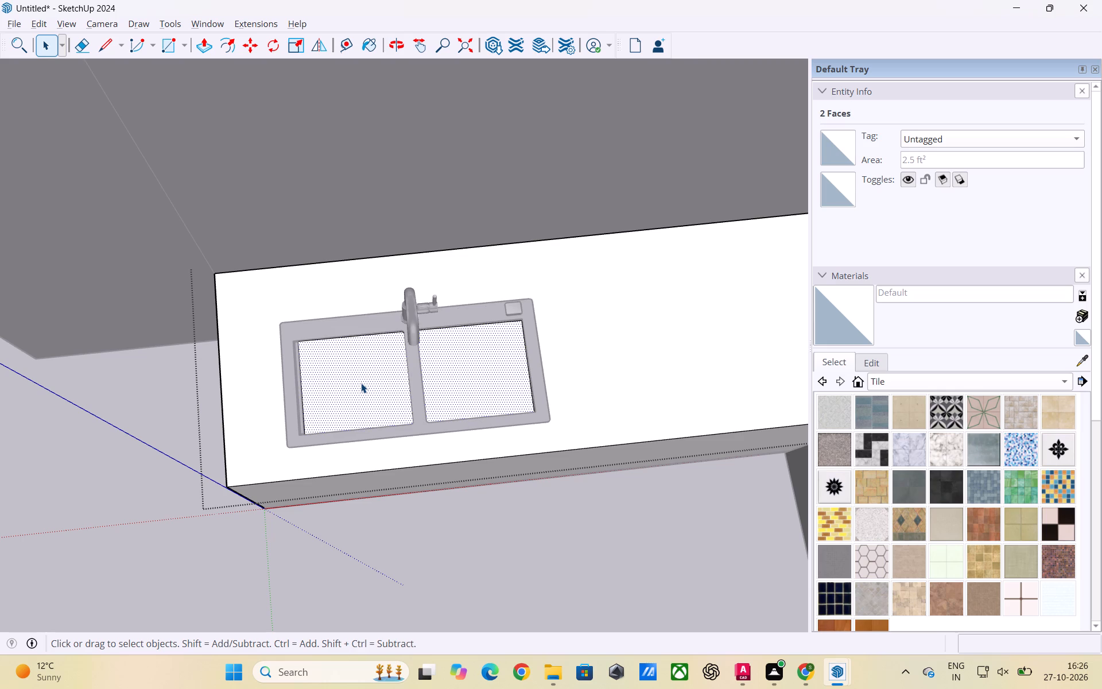
key(Delete)
click(433, 541)
Examine both sink bowls and their openings in the back counter from several angles.
scroll(439, 431, up, 3)
middle_drag(447, 451, 475, 339)
scroll(501, 389, down, 5)
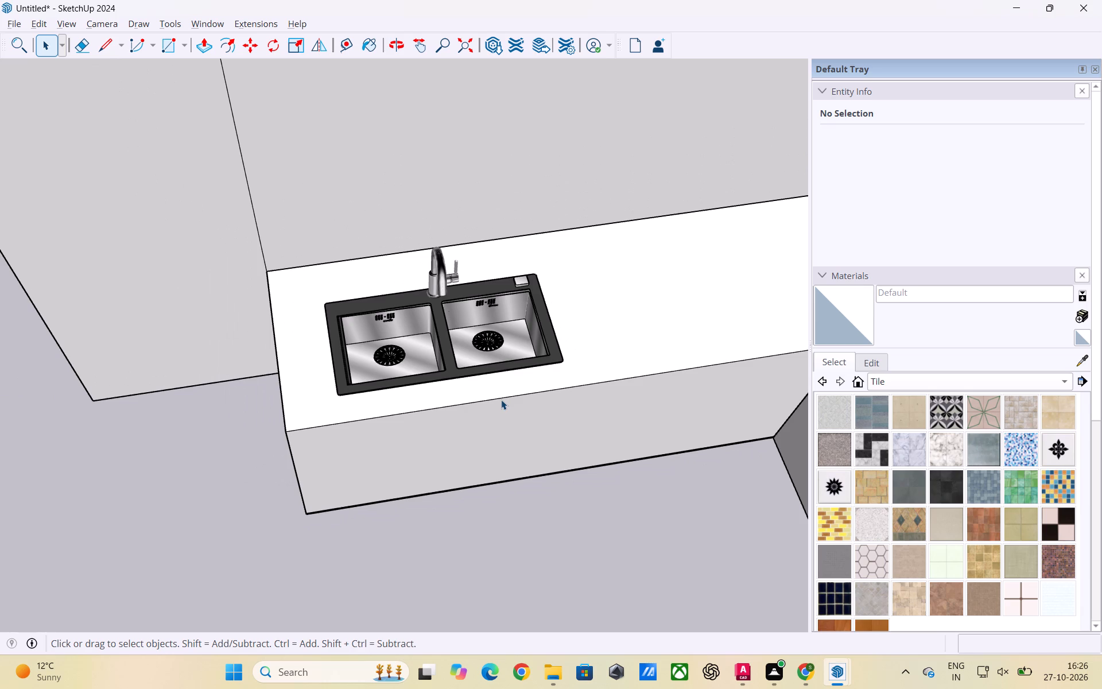
scroll(469, 400, down, 2)
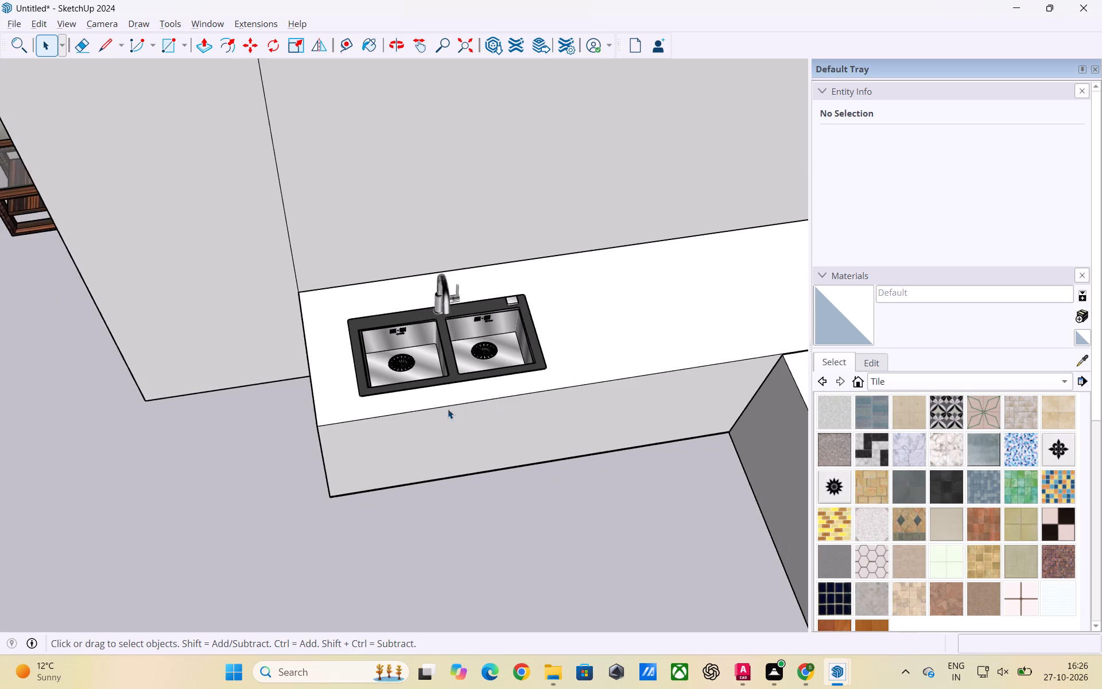
scroll(448, 409, down, 2)
middle_drag(529, 479, 441, 491)
scroll(440, 452, up, 5)
scroll(294, 432, down, 2)
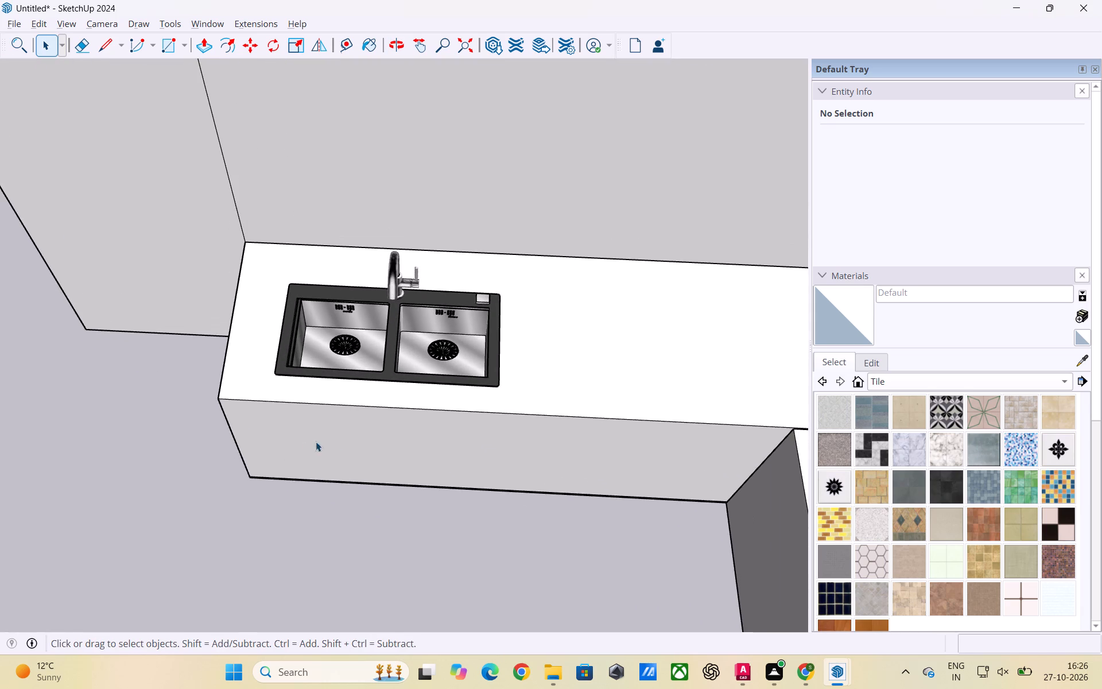
scroll(355, 434, down, 3)
middle_drag(381, 435, 445, 481)
scroll(446, 474, up, 2)
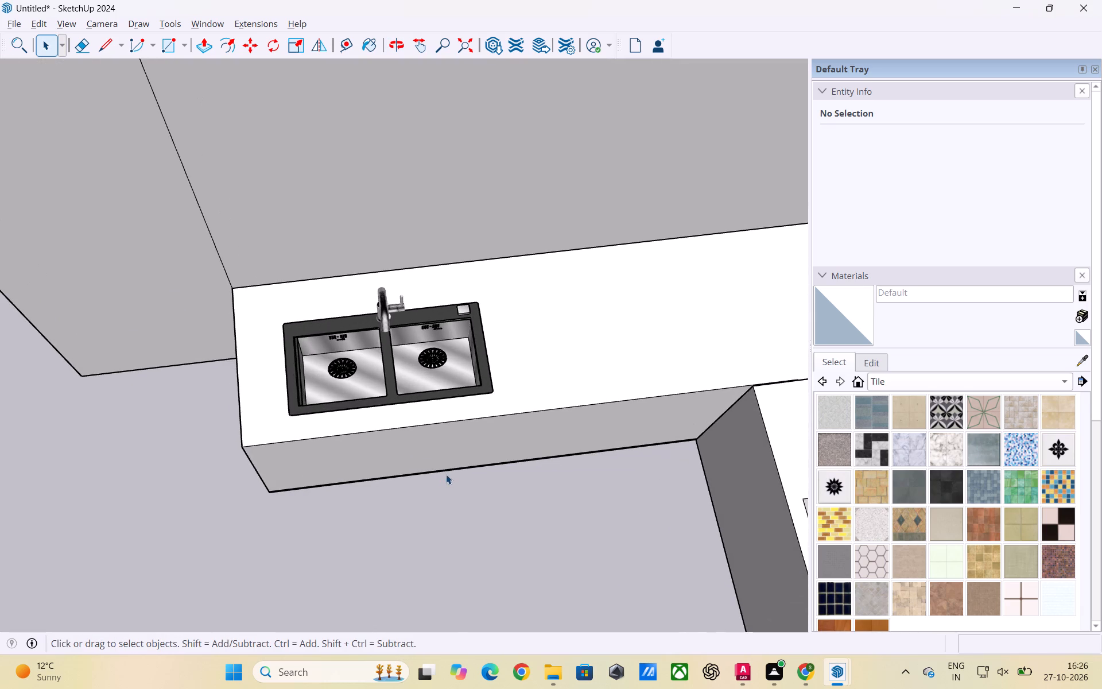
scroll(446, 474, up, 3)
middle_drag(564, 474, 531, 421)
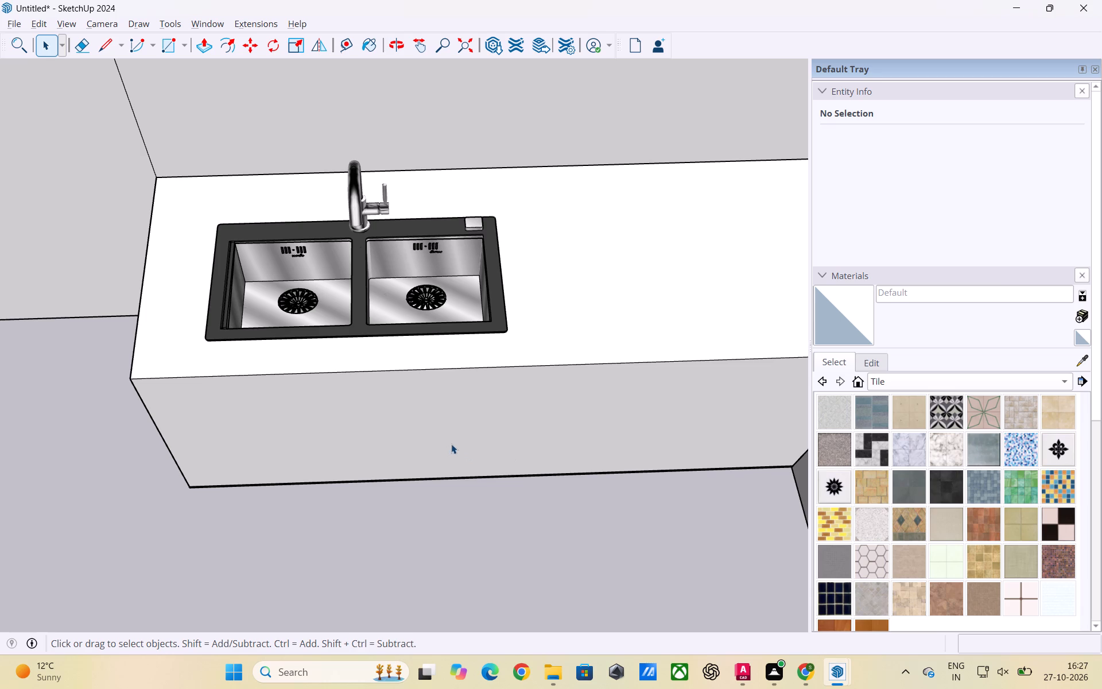
scroll(455, 441, down, 2)
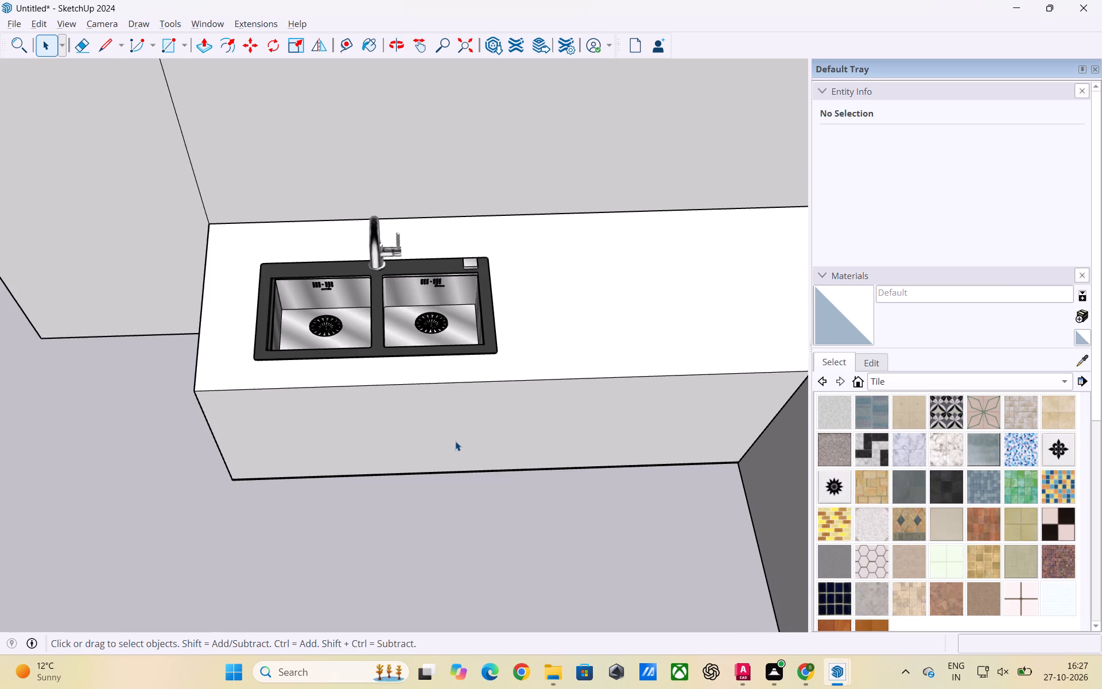
scroll(455, 441, down, 1)
scroll(294, 473, down, 1)
scroll(371, 413, up, 2)
scroll(281, 460, down, 2)
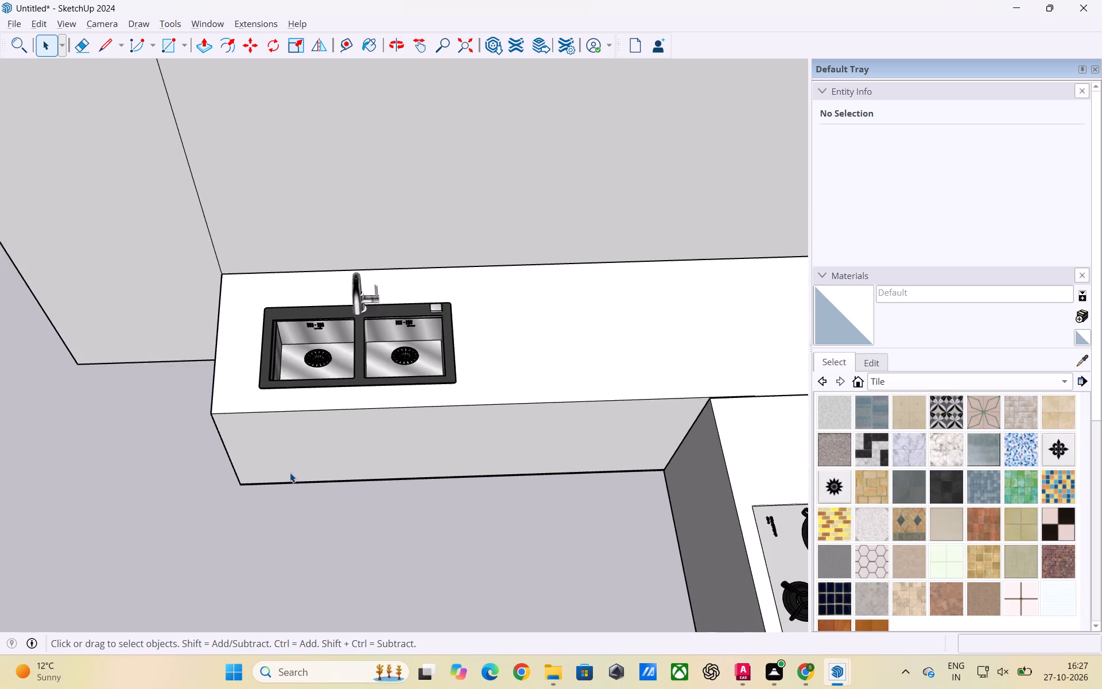
scroll(290, 473, down, 2)
scroll(356, 386, up, 3)
middle_drag(351, 407, 364, 315)
Examine the kitchen's sink and hob layout within the overall furnished floor plan.
scroll(340, 379, down, 5)
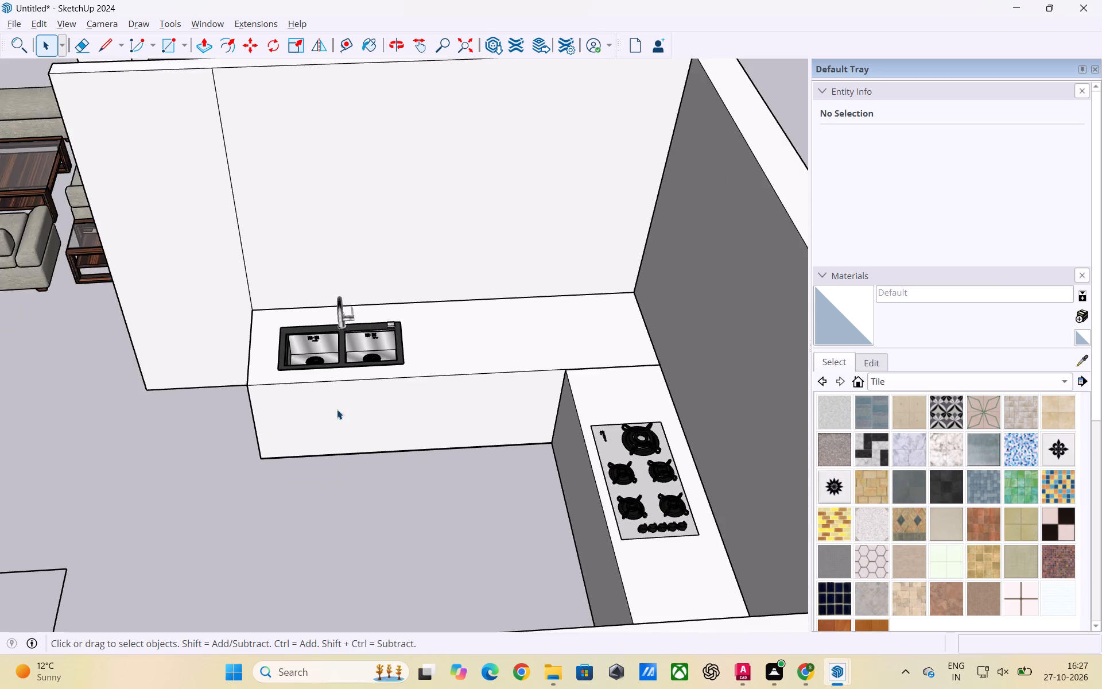
scroll(337, 409, down, 4)
scroll(468, 428, down, 7)
middle_drag(457, 431, 476, 530)
scroll(498, 502, up, 4)
scroll(505, 469, down, 4)
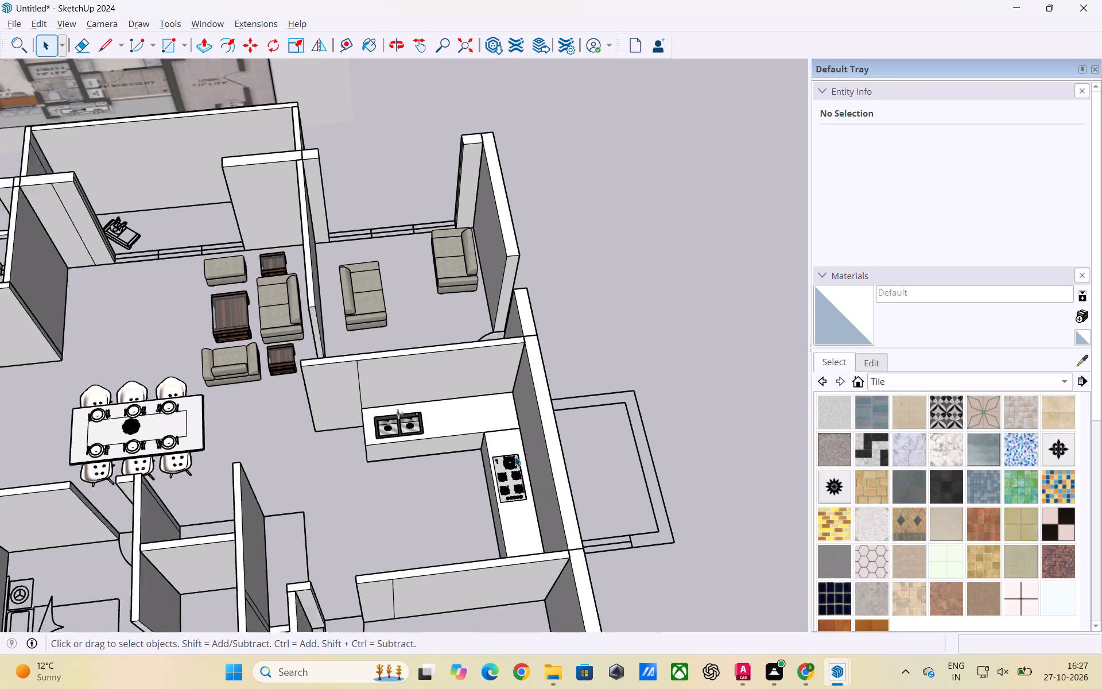
scroll(515, 456, down, 1)
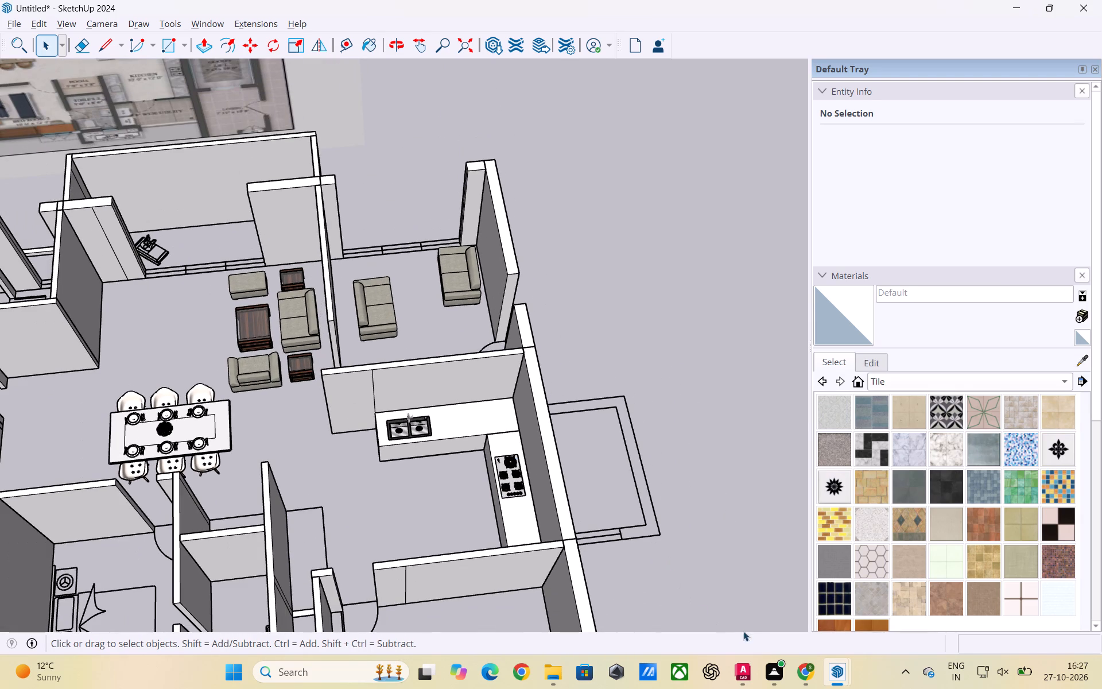